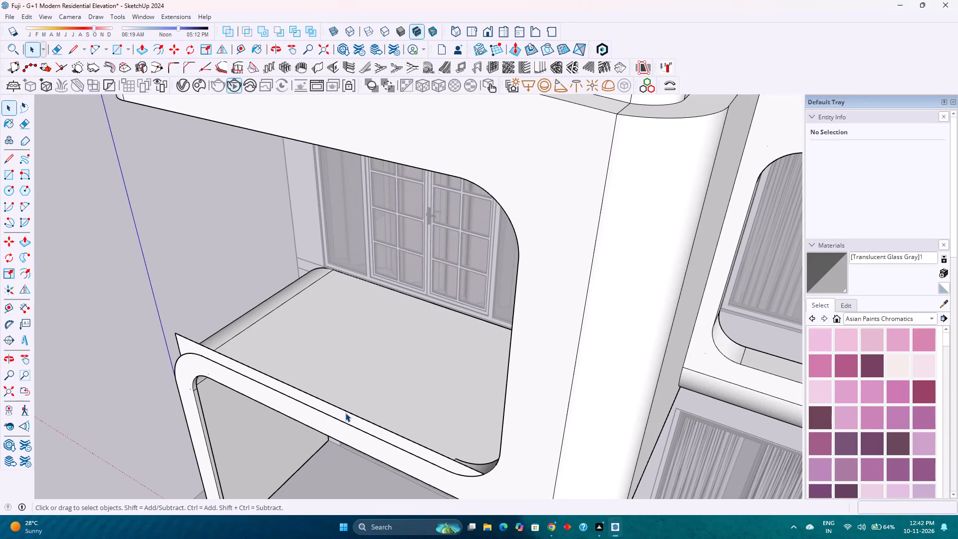
Push/Pull the upright face along the first-floor balcony's front edge by 3 inches to form a low parapet.
{"action": "double_click", "coordinate": [345, 413]}
{"action": "scroll", "coordinate": [345, 413], "scroll_direction": "up", "scroll_amount": 3}
{"action": "left_click", "coordinate": [345, 415]}
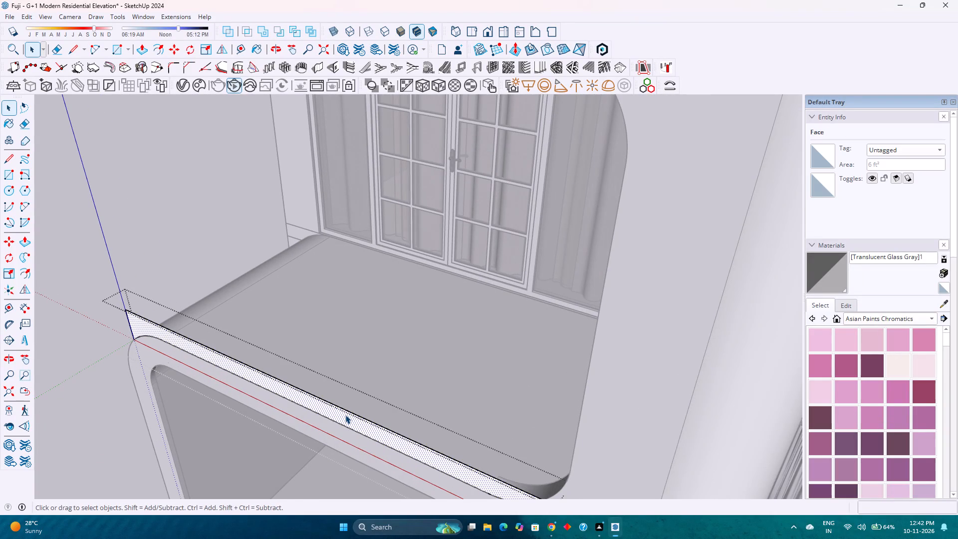
{"action": "key", "text": "p"}
{"action": "left_click", "coordinate": [345, 415]}
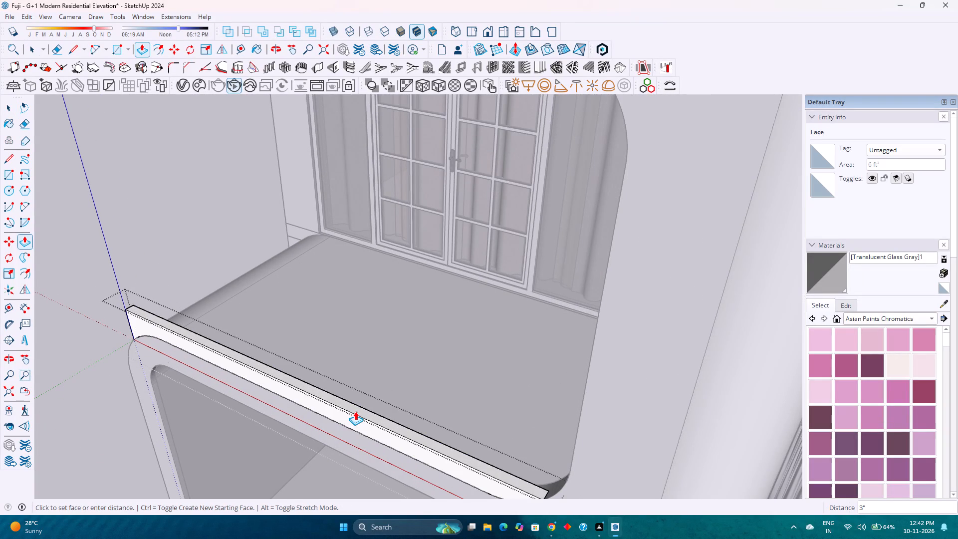
{"action": "key", "text": "3"}
{"action": "key", "text": "Return"}
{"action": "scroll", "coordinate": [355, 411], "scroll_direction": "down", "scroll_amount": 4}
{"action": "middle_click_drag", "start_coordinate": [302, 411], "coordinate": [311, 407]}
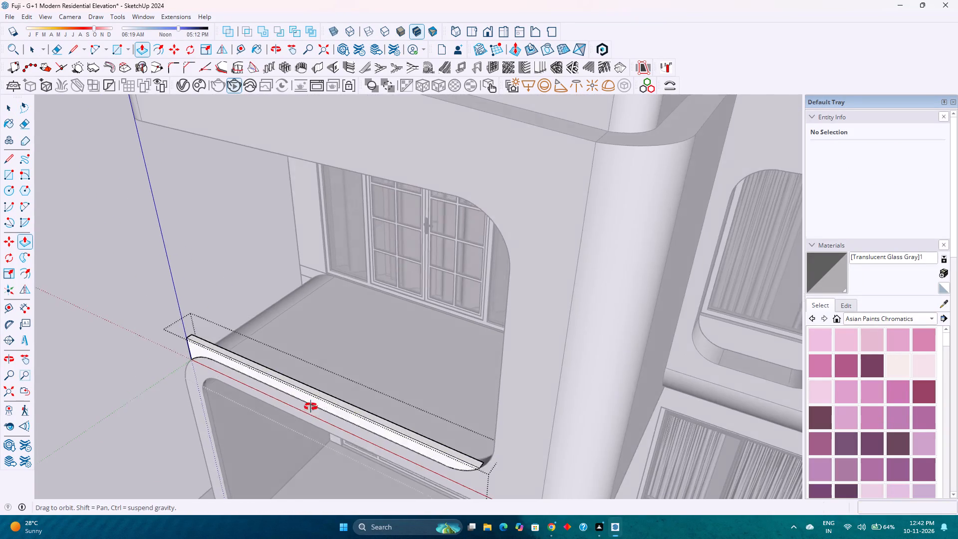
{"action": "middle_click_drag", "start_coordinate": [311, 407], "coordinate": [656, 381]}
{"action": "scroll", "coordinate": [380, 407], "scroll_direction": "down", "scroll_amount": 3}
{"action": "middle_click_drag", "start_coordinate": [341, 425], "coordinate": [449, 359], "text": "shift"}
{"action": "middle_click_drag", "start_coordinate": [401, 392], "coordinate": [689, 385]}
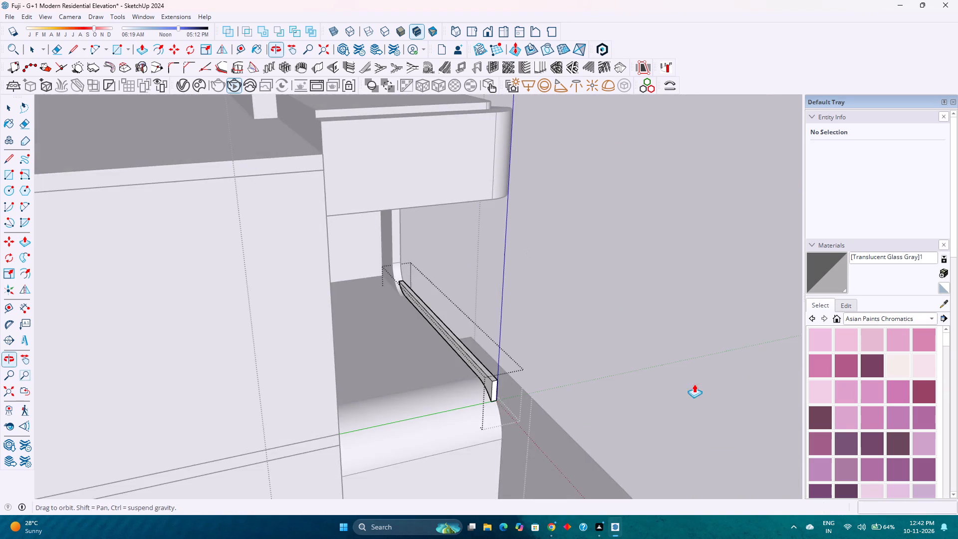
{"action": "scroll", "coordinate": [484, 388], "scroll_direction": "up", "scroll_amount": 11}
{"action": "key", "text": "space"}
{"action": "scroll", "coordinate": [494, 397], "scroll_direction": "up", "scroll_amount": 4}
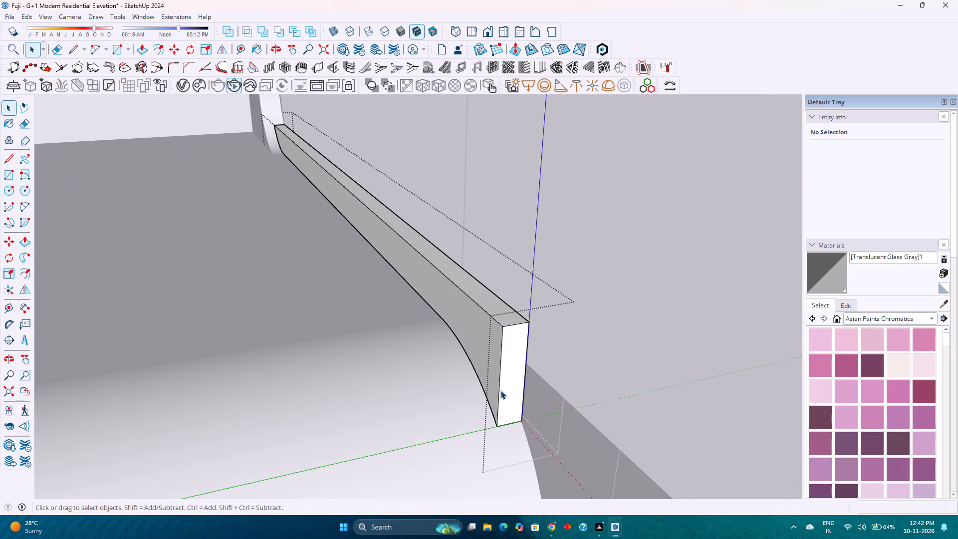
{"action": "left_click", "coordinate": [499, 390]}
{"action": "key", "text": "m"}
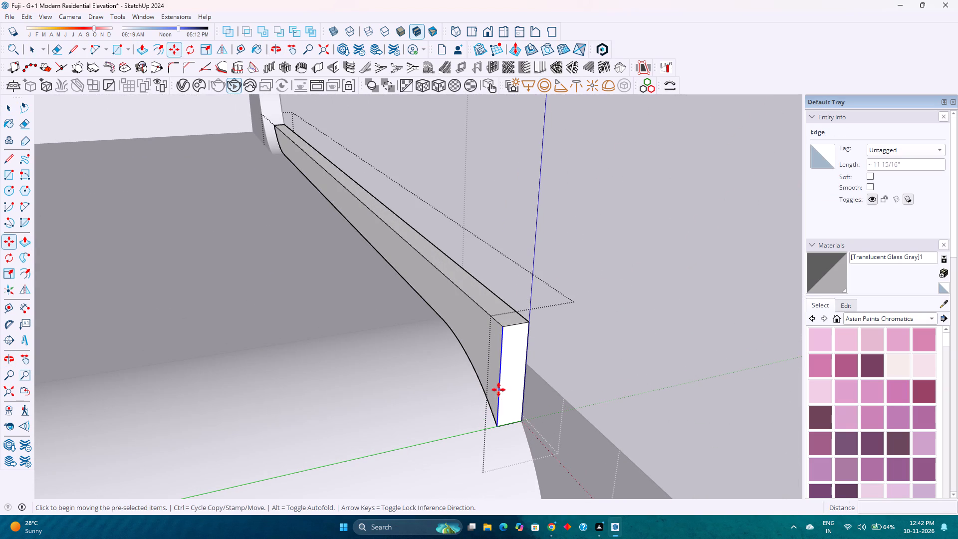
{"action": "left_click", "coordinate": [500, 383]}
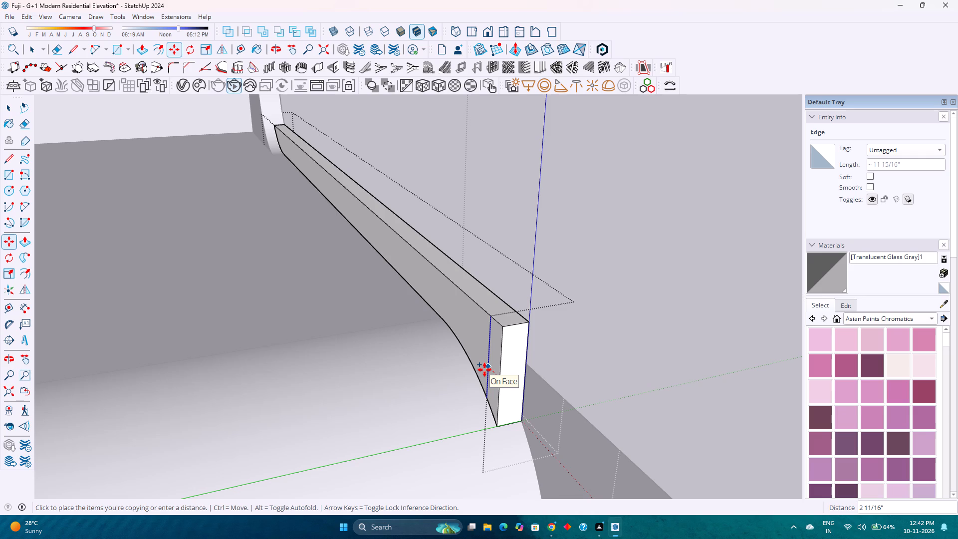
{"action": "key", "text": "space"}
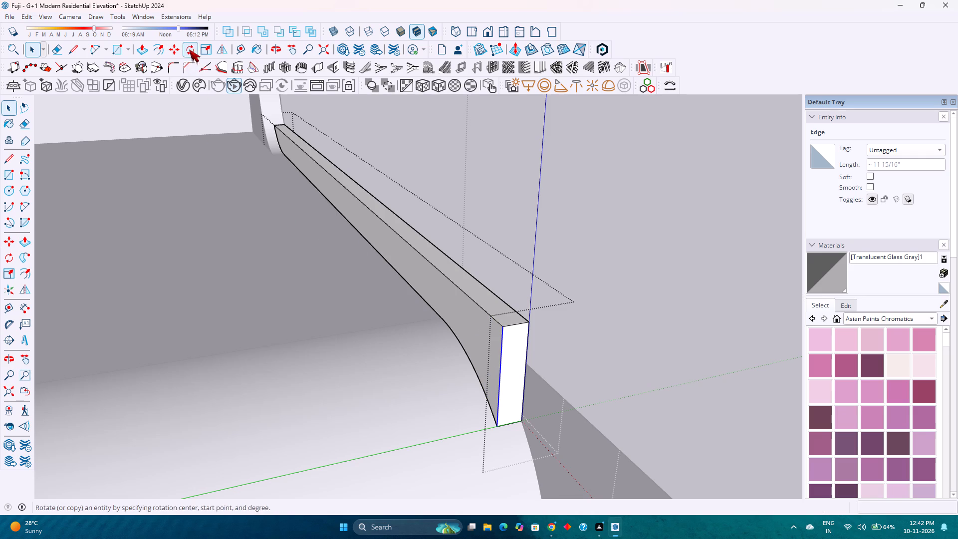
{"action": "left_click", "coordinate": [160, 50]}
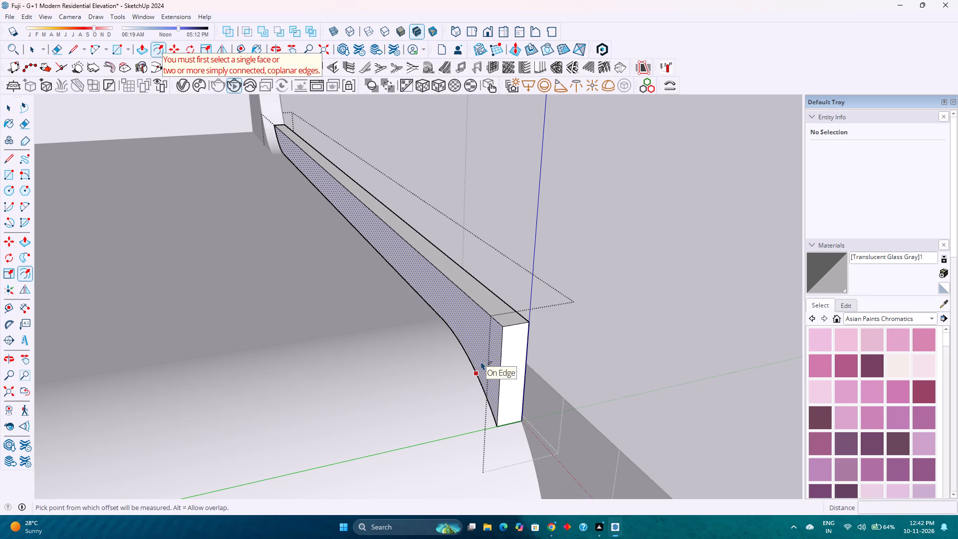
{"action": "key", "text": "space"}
Copy the vertical end edge on the balcony parapet's inner face 3 inches along the red axis.
{"action": "scroll", "coordinate": [485, 355], "scroll_direction": "up", "scroll_amount": 2}
{"action": "middle_click_drag", "start_coordinate": [496, 366], "coordinate": [575, 367]}
{"action": "scroll", "coordinate": [495, 350], "scroll_direction": "up", "scroll_amount": 2}
{"action": "middle_click_drag", "start_coordinate": [495, 350], "coordinate": [518, 350]}
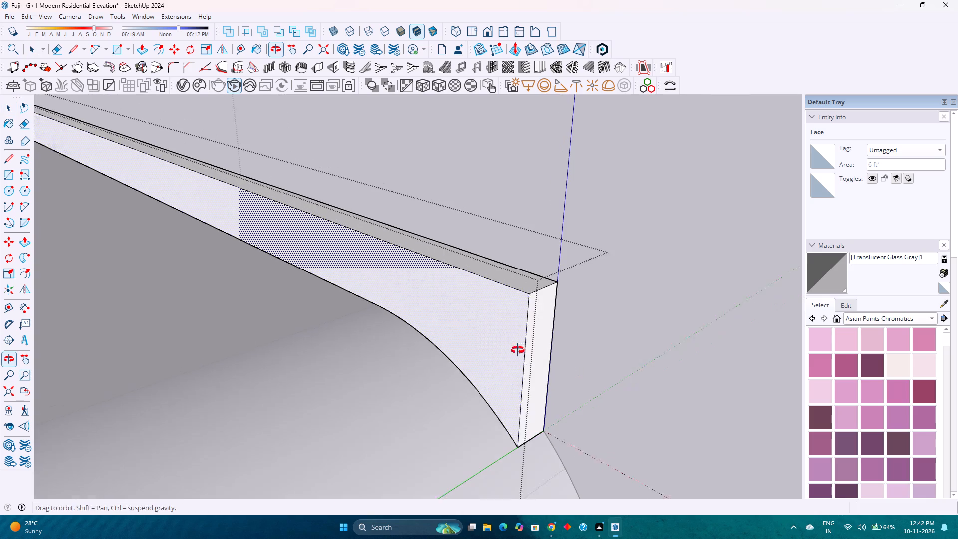
{"action": "middle_click_drag", "start_coordinate": [518, 350], "coordinate": [525, 350]}
{"action": "left_click", "coordinate": [526, 349]}
{"action": "key", "text": "m"}
{"action": "left_click", "coordinate": [524, 361]}
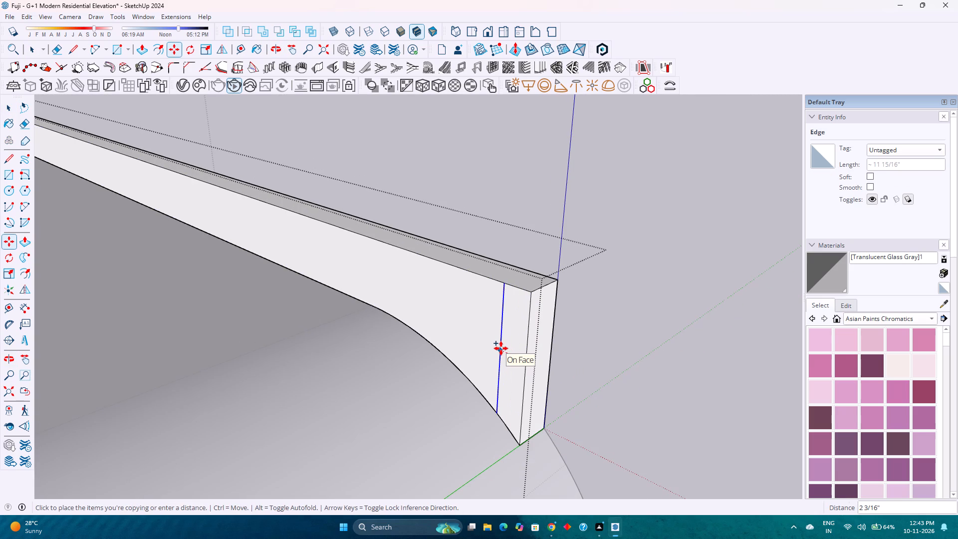
{"action": "key", "text": "Right"}
{"action": "key", "text": "3"}
{"action": "key", "text": "Return"}
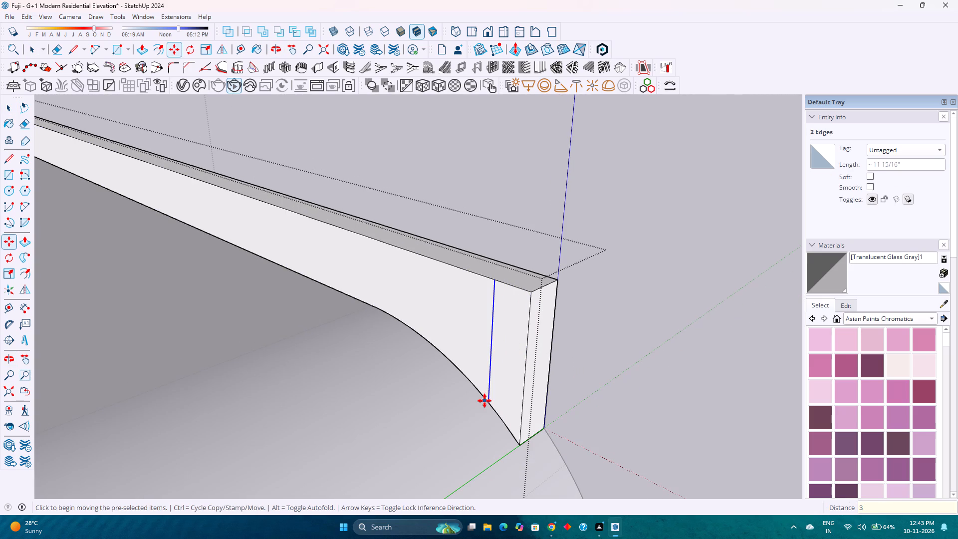
Push/Pull the narrow end strip of the parapet back to the house wall, 6' 9", and leave the parapet group.
{"action": "key", "text": "p"}
{"action": "left_click", "coordinate": [502, 364]}
{"action": "scroll", "coordinate": [428, 393], "scroll_direction": "down", "scroll_amount": 5}
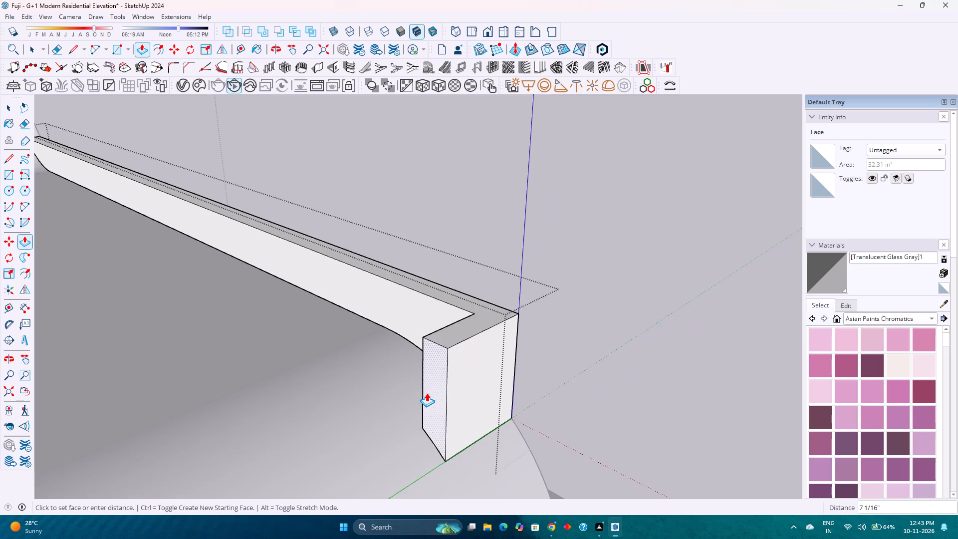
{"action": "scroll", "coordinate": [427, 393], "scroll_direction": "down", "scroll_amount": 7}
{"action": "middle_click_drag", "start_coordinate": [427, 393], "coordinate": [294, 405]}
{"action": "scroll", "coordinate": [294, 405], "scroll_direction": "down", "scroll_amount": 5}
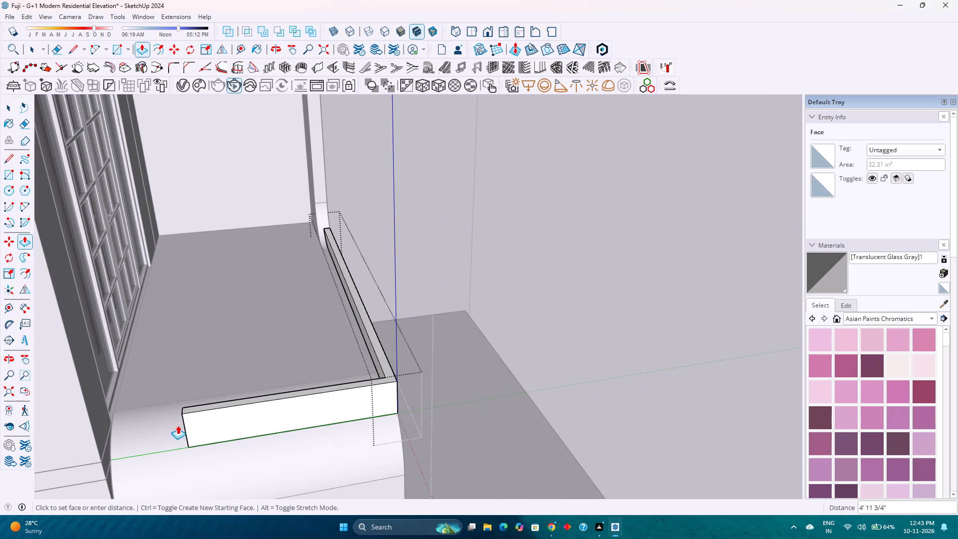
{"action": "left_click", "coordinate": [105, 456]}
{"action": "scroll", "coordinate": [305, 409], "scroll_direction": "up", "scroll_amount": 1}
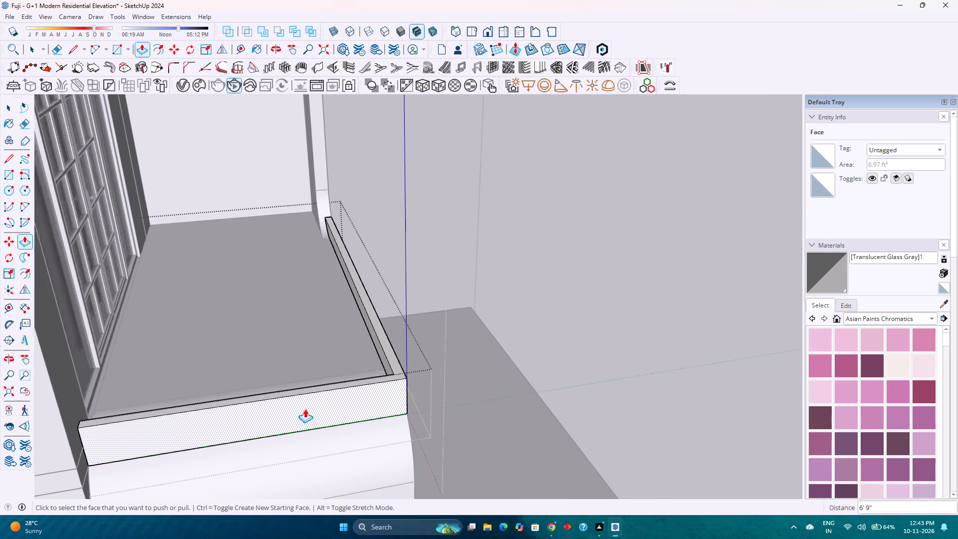
{"action": "scroll", "coordinate": [305, 409], "scroll_direction": "up", "scroll_amount": 1}
{"action": "middle_click_drag", "start_coordinate": [305, 409], "coordinate": [185, 448]}
{"action": "scroll", "coordinate": [359, 410], "scroll_direction": "down", "scroll_amount": 3}
{"action": "middle_click_drag", "start_coordinate": [441, 407], "coordinate": [276, 390]}
{"action": "scroll", "coordinate": [292, 381], "scroll_direction": "down", "scroll_amount": 4}
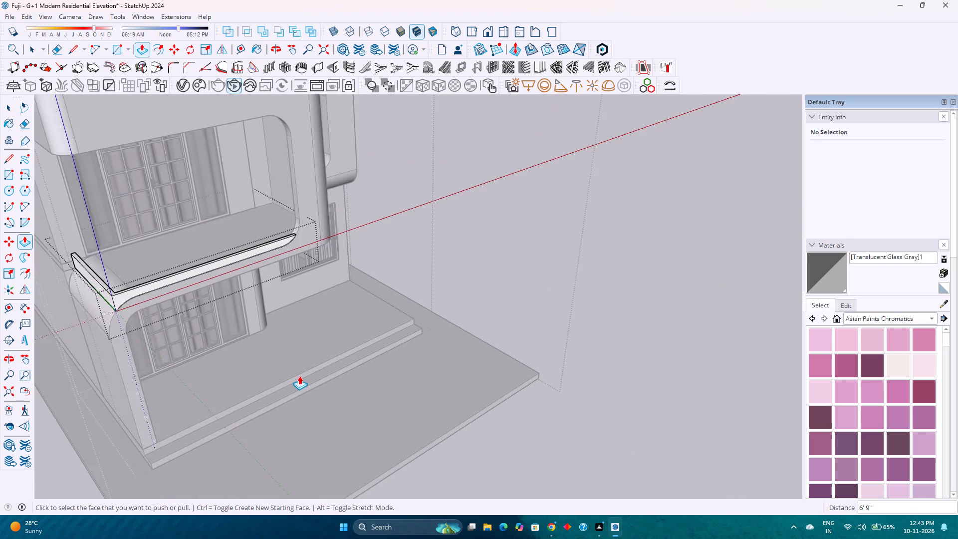
{"action": "middle_click_drag", "start_coordinate": [303, 373], "coordinate": [530, 471], "text": "shift"}
{"action": "middle_click_drag", "start_coordinate": [530, 453], "coordinate": [429, 424]}
{"action": "scroll", "coordinate": [430, 379], "scroll_direction": "up", "scroll_amount": 3}
{"action": "middle_click_drag", "start_coordinate": [431, 379], "coordinate": [545, 476], "text": "shift"}
{"action": "middle_click", "coordinate": [545, 476], "text": "shift"}
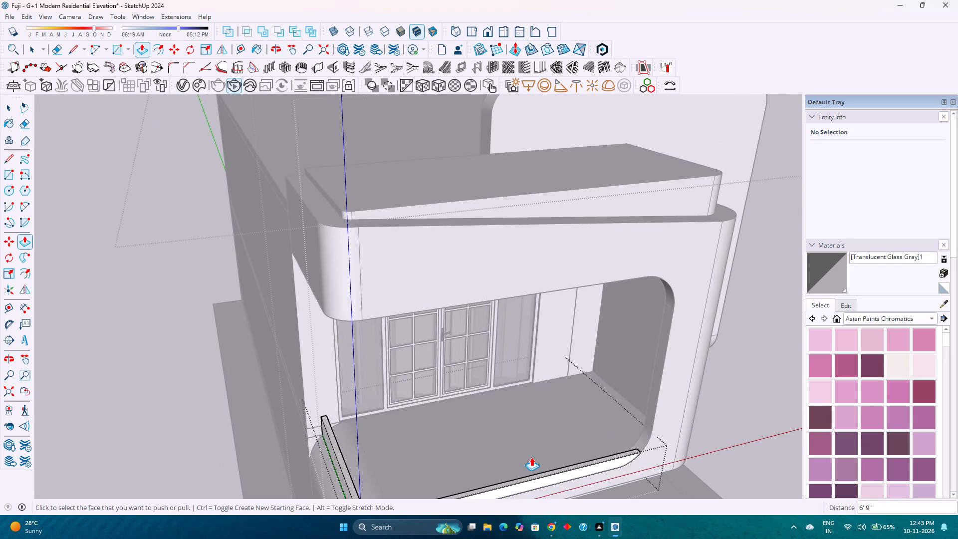
{"action": "middle_click_drag", "start_coordinate": [531, 457], "coordinate": [487, 400]}
{"action": "scroll", "coordinate": [487, 399], "scroll_direction": "down", "scroll_amount": 4}
{"action": "key", "text": "space"}
{"action": "scroll", "coordinate": [487, 399], "scroll_direction": "down", "scroll_amount": 4}
{"action": "key", "text": "Escape"}
{"action": "scroll", "coordinate": [487, 399], "scroll_direction": "down", "scroll_amount": 5}
{"action": "scroll", "coordinate": [487, 399], "scroll_direction": "up", "scroll_amount": 1}
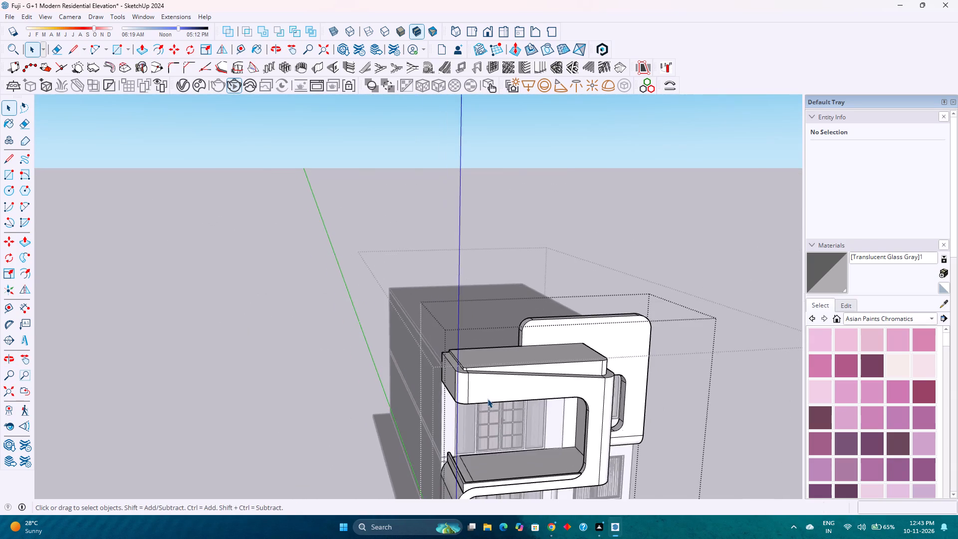
{"action": "scroll", "coordinate": [487, 399], "scroll_direction": "down", "scroll_amount": 3}
{"action": "left_click", "coordinate": [722, 459]}
Examine the front elevation and the first-floor balcony parapet from the front, near and far.
{"action": "middle_click_drag", "start_coordinate": [679, 440], "coordinate": [584, 403], "text": "shift"}
{"action": "scroll", "coordinate": [582, 402], "scroll_direction": "up", "scroll_amount": 4}
{"action": "middle_click_drag", "start_coordinate": [604, 429], "coordinate": [618, 391]}
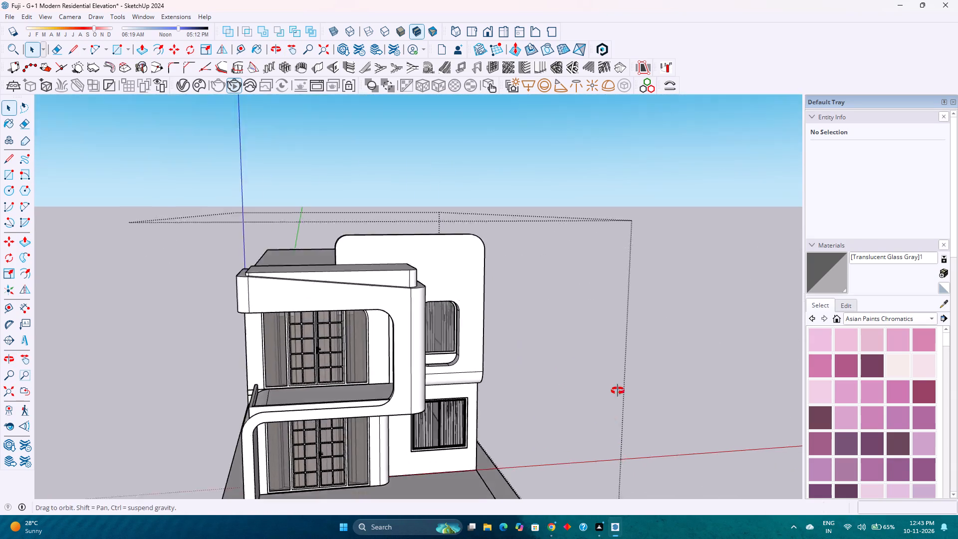
{"action": "middle_click_drag", "start_coordinate": [618, 391], "coordinate": [637, 366]}
{"action": "middle_click", "coordinate": [637, 366]}
{"action": "scroll", "coordinate": [618, 364], "scroll_direction": "up", "scroll_amount": 3}
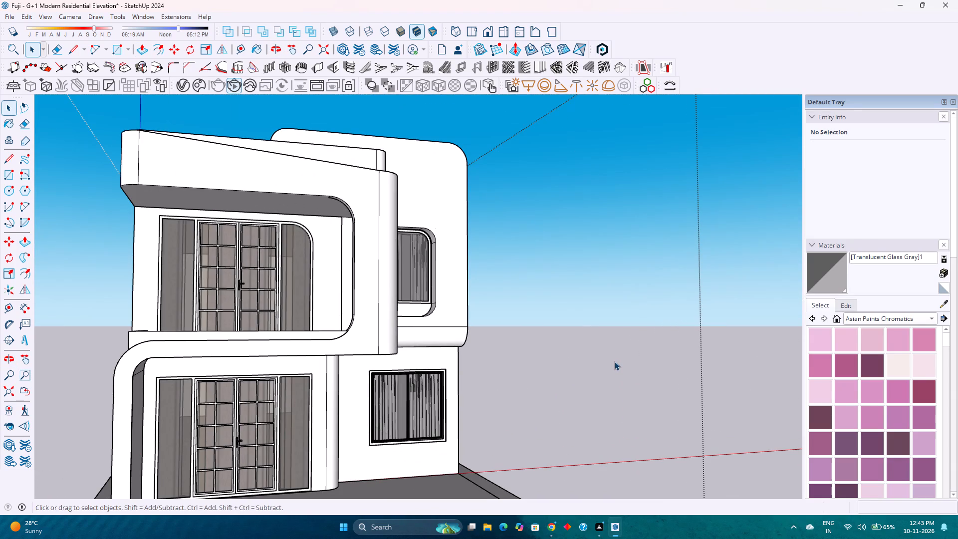
{"action": "scroll", "coordinate": [480, 332], "scroll_direction": "down", "scroll_amount": 2}
{"action": "middle_click_drag", "start_coordinate": [483, 334], "coordinate": [514, 362]}
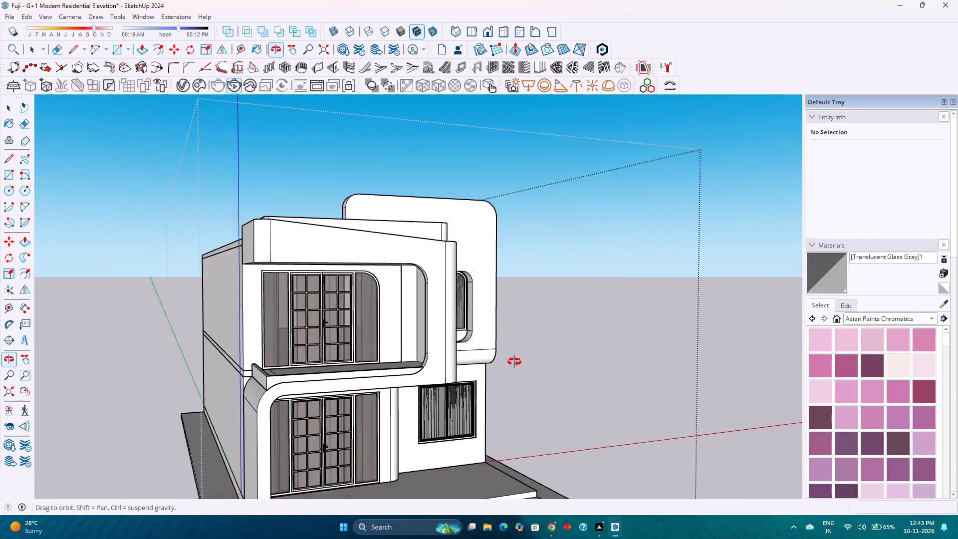
{"action": "middle_click_drag", "start_coordinate": [514, 362], "coordinate": [522, 375]}
{"action": "scroll", "coordinate": [521, 375], "scroll_direction": "down", "scroll_amount": 1}
{"action": "scroll", "coordinate": [321, 409], "scroll_direction": "up", "scroll_amount": 11}
{"action": "middle_click_drag", "start_coordinate": [334, 409], "coordinate": [288, 411]}
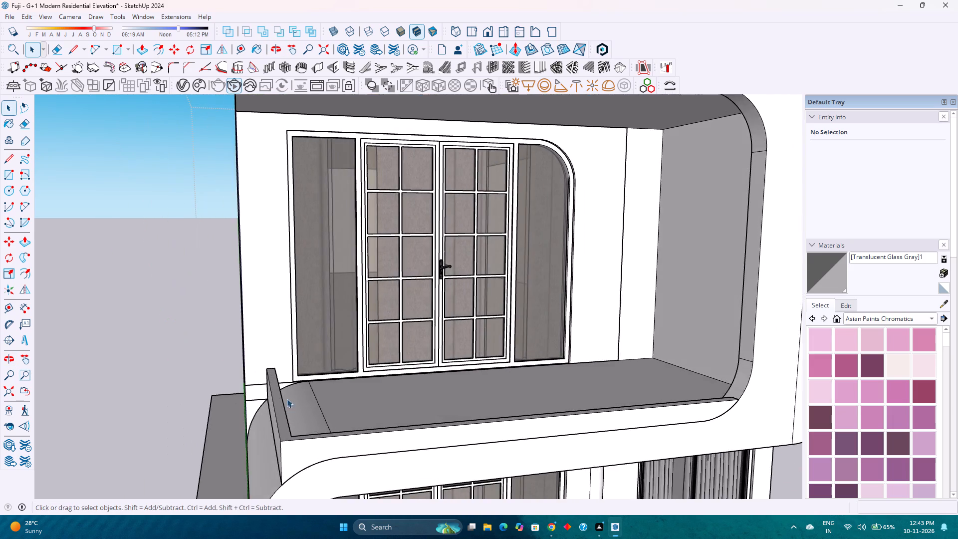
{"action": "scroll", "coordinate": [290, 397], "scroll_direction": "up", "scroll_amount": 4}
{"action": "scroll", "coordinate": [290, 396], "scroll_direction": "down", "scroll_amount": 4}
{"action": "scroll", "coordinate": [290, 396], "scroll_direction": "up", "scroll_amount": 4}
{"action": "scroll", "coordinate": [290, 396], "scroll_direction": "down", "scroll_amount": 4}
{"action": "scroll", "coordinate": [290, 396], "scroll_direction": "up", "scroll_amount": 3}
{"action": "scroll", "coordinate": [290, 396], "scroll_direction": "down", "scroll_amount": 3}
{"action": "scroll", "coordinate": [290, 396], "scroll_direction": "up", "scroll_amount": 4}
{"action": "scroll", "coordinate": [290, 396], "scroll_direction": "down", "scroll_amount": 5}
{"action": "scroll", "coordinate": [290, 395], "scroll_direction": "up", "scroll_amount": 1}
{"action": "scroll", "coordinate": [291, 392], "scroll_direction": "down", "scroll_amount": 9}
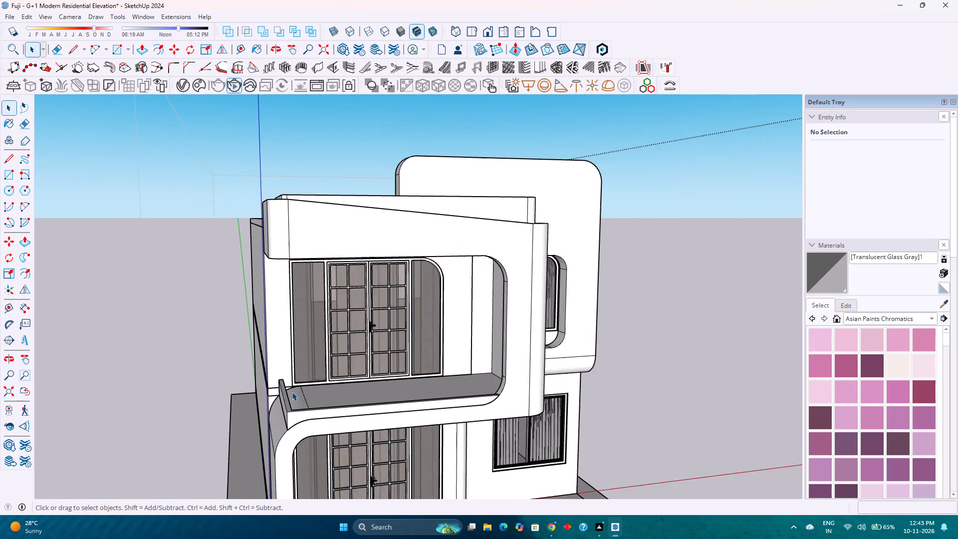
{"action": "scroll", "coordinate": [292, 392], "scroll_direction": "down", "scroll_amount": 6}
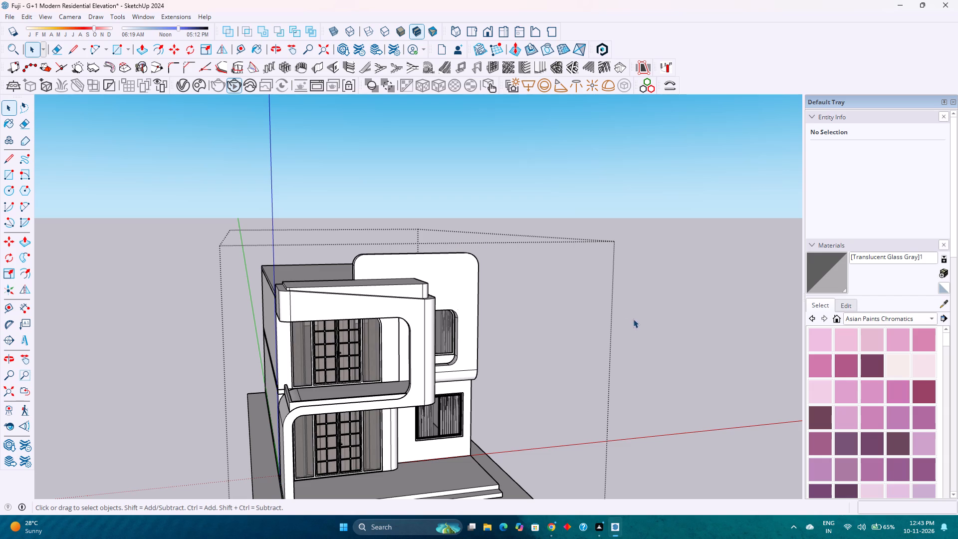
{"action": "scroll", "coordinate": [356, 408], "scroll_direction": "up", "scroll_amount": 1}
{"action": "scroll", "coordinate": [286, 396], "scroll_direction": "up", "scroll_amount": 7}
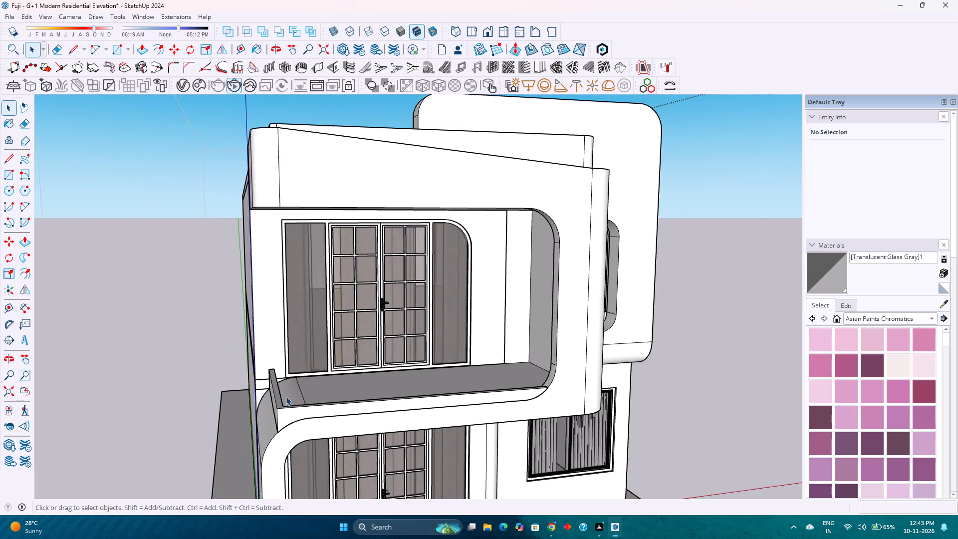
Examine the balcony's side parapet, its corner with the front parapet, and the whole house from its sides.
{"action": "scroll", "coordinate": [286, 396], "scroll_direction": "up", "scroll_amount": 3}
{"action": "middle_click_drag", "start_coordinate": [297, 403], "coordinate": [597, 419]}
{"action": "scroll", "coordinate": [517, 388], "scroll_direction": "down", "scroll_amount": 2}
{"action": "scroll", "coordinate": [435, 392], "scroll_direction": "up", "scroll_amount": 1}
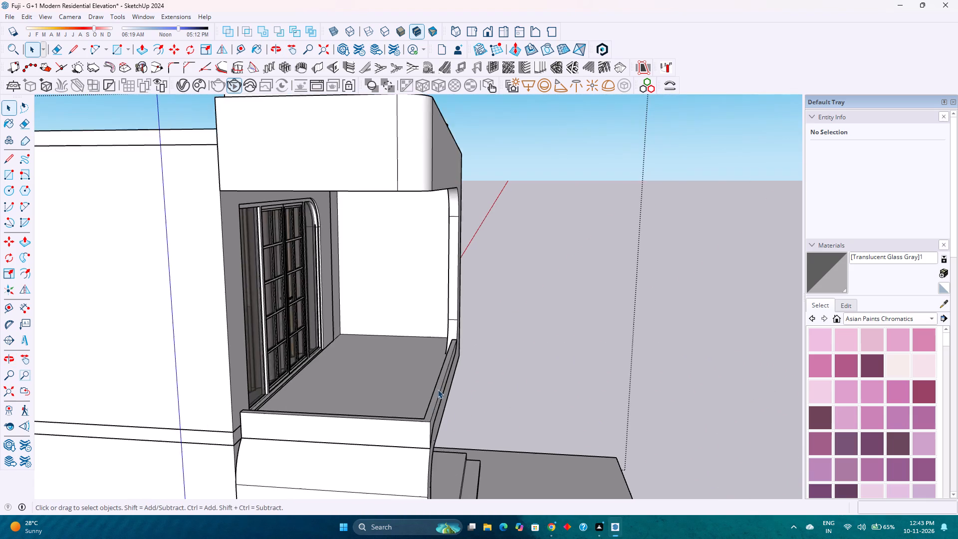
{"action": "scroll", "coordinate": [439, 386], "scroll_direction": "down", "scroll_amount": 5}
{"action": "middle_click_drag", "start_coordinate": [444, 386], "coordinate": [399, 392]}
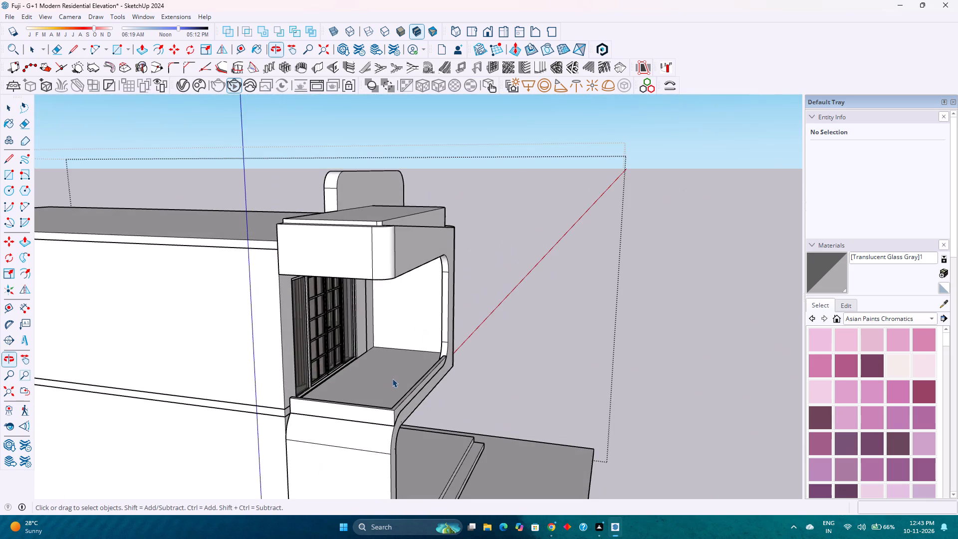
{"action": "scroll", "coordinate": [392, 377], "scroll_direction": "up", "scroll_amount": 5}
{"action": "scroll", "coordinate": [392, 377], "scroll_direction": "down", "scroll_amount": 5}
{"action": "scroll", "coordinate": [392, 377], "scroll_direction": "up", "scroll_amount": 4}
{"action": "scroll", "coordinate": [392, 377], "scroll_direction": "down", "scroll_amount": 3}
{"action": "middle_click_drag", "start_coordinate": [392, 377], "coordinate": [493, 353]}
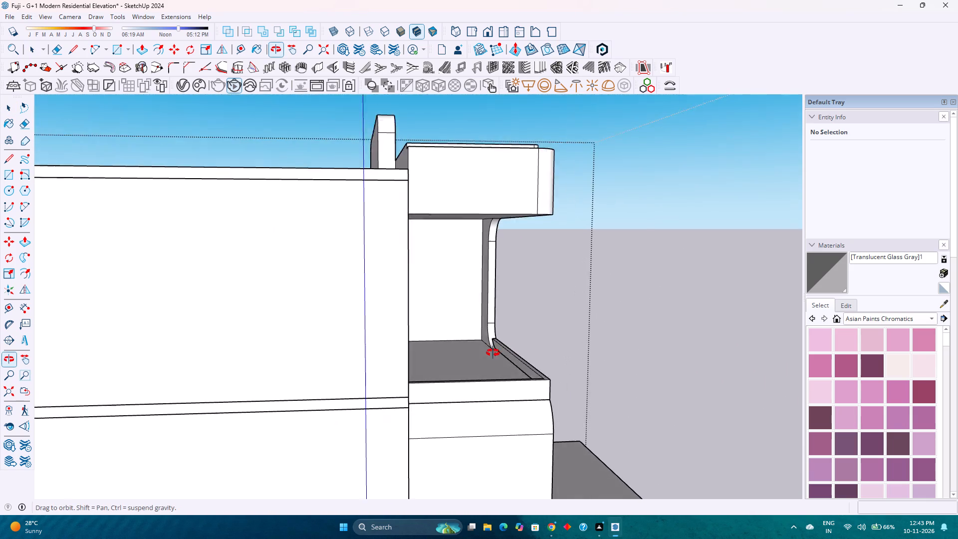
{"action": "middle_click_drag", "start_coordinate": [493, 353], "coordinate": [489, 353]}
{"action": "scroll", "coordinate": [489, 351], "scroll_direction": "up", "scroll_amount": 4}
{"action": "scroll", "coordinate": [493, 351], "scroll_direction": "down", "scroll_amount": 7}
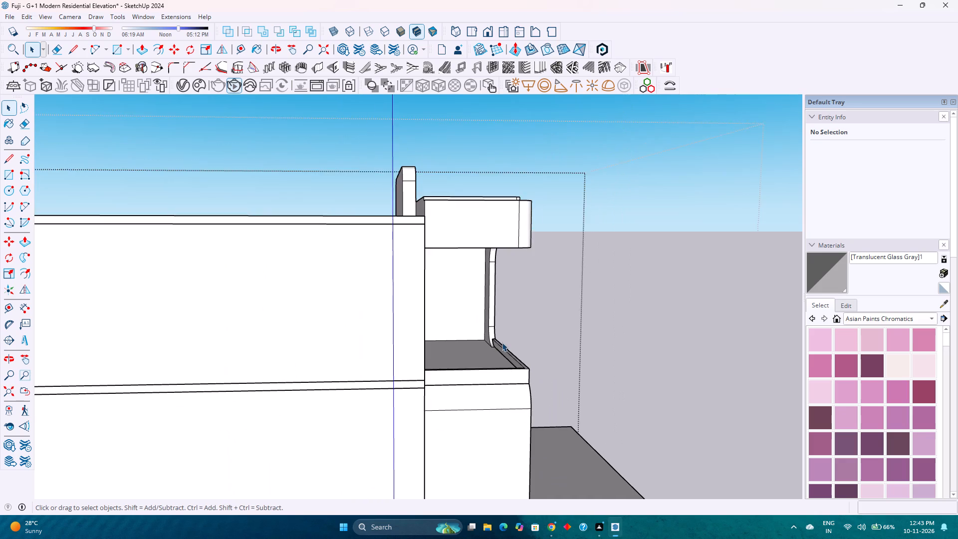
{"action": "scroll", "coordinate": [502, 342], "scroll_direction": "down", "scroll_amount": 2}
{"action": "middle_click_drag", "start_coordinate": [562, 386], "coordinate": [448, 337]}
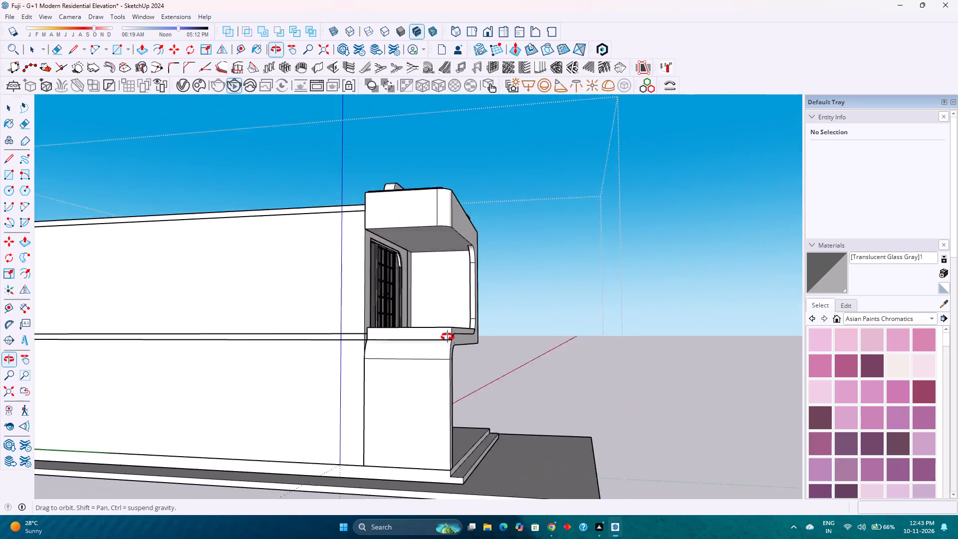
{"action": "middle_click_drag", "start_coordinate": [448, 337], "coordinate": [418, 352]}
{"action": "scroll", "coordinate": [402, 308], "scroll_direction": "up", "scroll_amount": 8}
{"action": "middle_click_drag", "start_coordinate": [398, 330], "coordinate": [349, 352]}
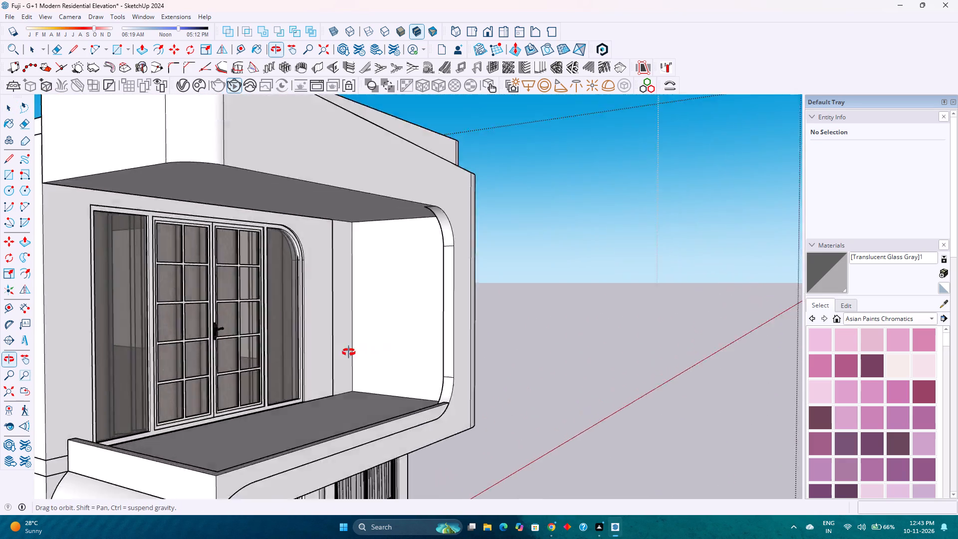
{"action": "middle_click_drag", "start_coordinate": [349, 352], "coordinate": [257, 387]}
{"action": "middle_click_drag", "start_coordinate": [257, 387], "coordinate": [301, 369]}
{"action": "middle_click_drag", "start_coordinate": [306, 367], "coordinate": [312, 366]}
{"action": "middle_click_drag", "start_coordinate": [318, 364], "coordinate": [328, 361]}
{"action": "middle_click", "coordinate": [346, 355]}
{"action": "middle_click_drag", "start_coordinate": [354, 352], "coordinate": [359, 350]}
{"action": "middle_click", "coordinate": [360, 350]}
{"action": "scroll", "coordinate": [361, 349], "scroll_direction": "down", "scroll_amount": 7}
{"action": "middle_click_drag", "start_coordinate": [355, 352], "coordinate": [16, 400]}
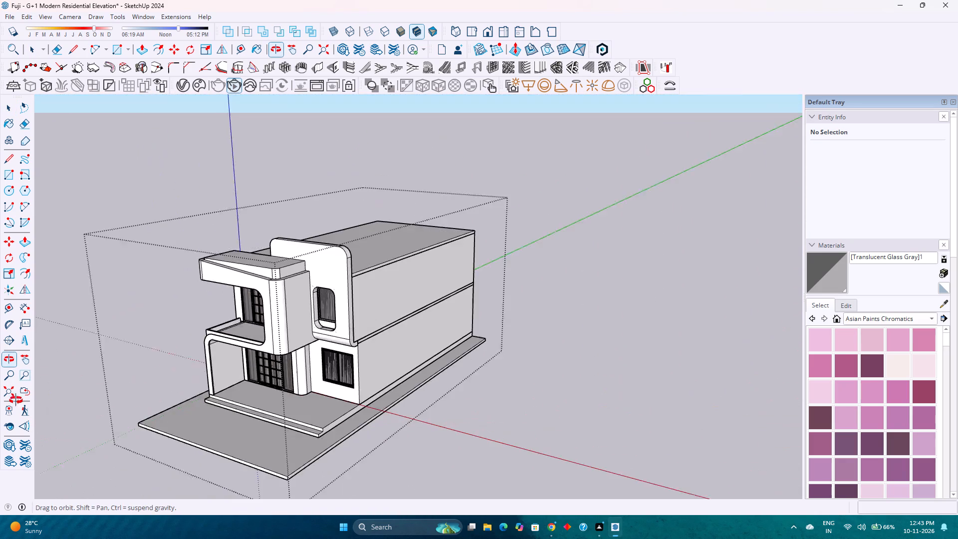
{"action": "middle_click_drag", "start_coordinate": [16, 400], "coordinate": [400, 347]}
{"action": "scroll", "coordinate": [309, 337], "scroll_direction": "up", "scroll_amount": 3}
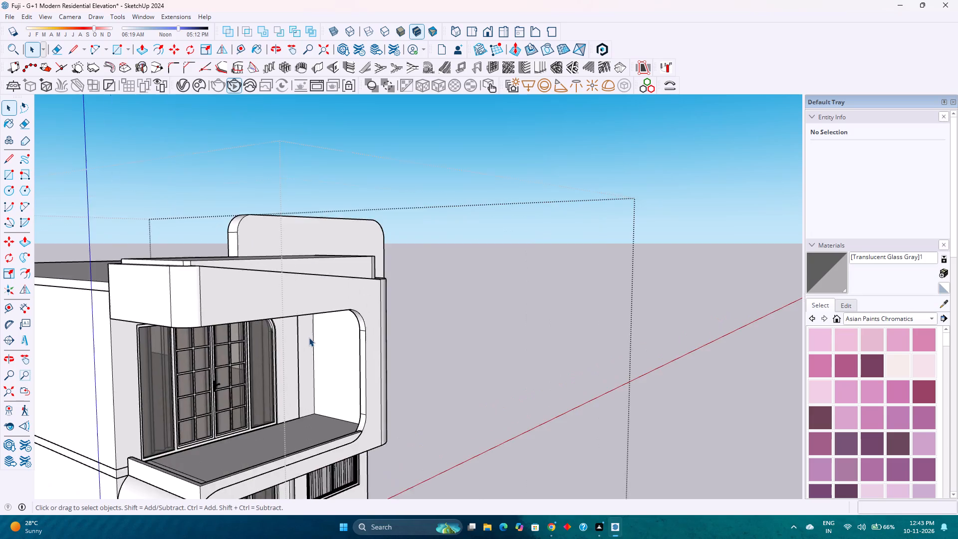
{"action": "scroll", "coordinate": [309, 337], "scroll_direction": "up", "scroll_amount": 6}
{"action": "middle_click_drag", "start_coordinate": [385, 348], "coordinate": [311, 255]}
{"action": "middle_click", "coordinate": [313, 254]}
{"action": "scroll", "coordinate": [319, 254], "scroll_direction": "up", "scroll_amount": 1}
{"action": "scroll", "coordinate": [325, 260], "scroll_direction": "down", "scroll_amount": 7}
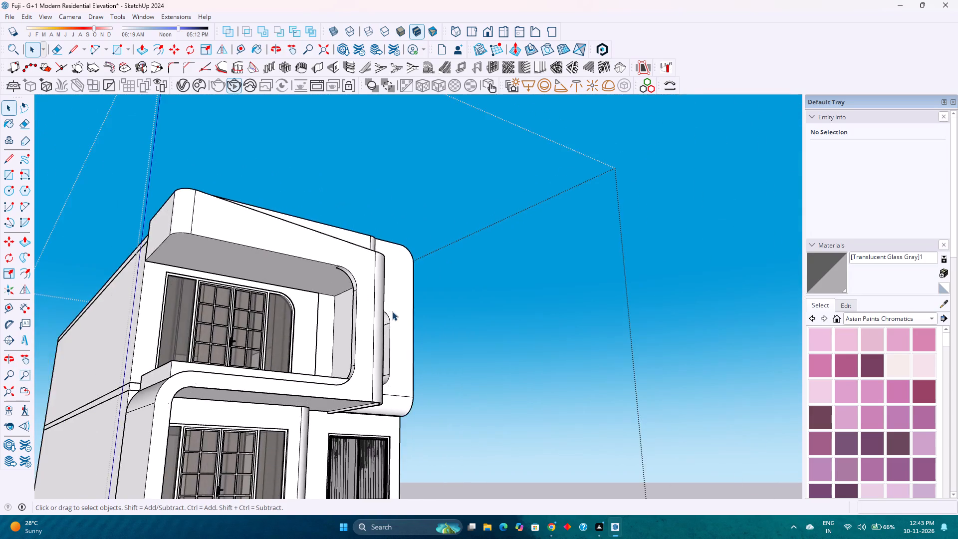
{"action": "middle_click_drag", "start_coordinate": [392, 312], "coordinate": [128, 429]}
{"action": "scroll", "coordinate": [280, 362], "scroll_direction": "up", "scroll_amount": 4}
{"action": "middle_click_drag", "start_coordinate": [301, 346], "coordinate": [11, 422]}
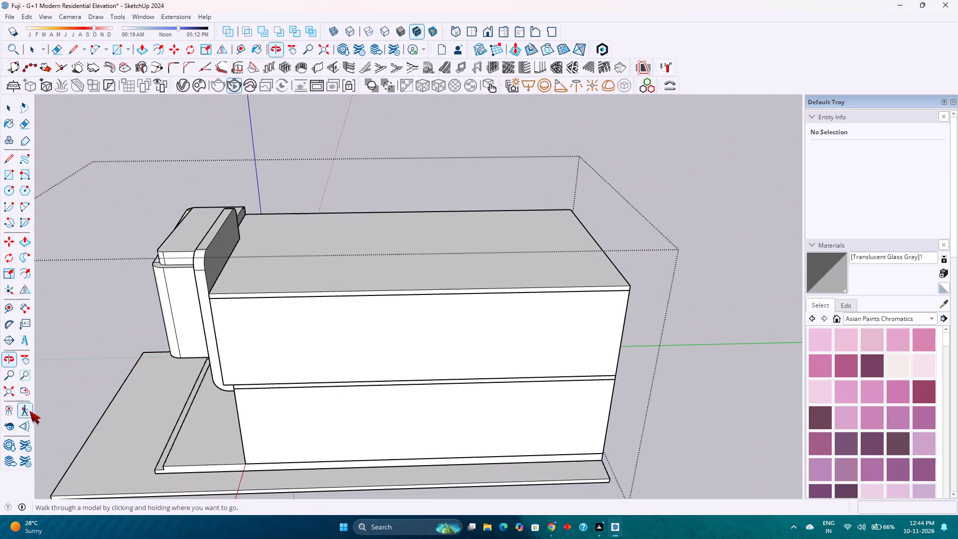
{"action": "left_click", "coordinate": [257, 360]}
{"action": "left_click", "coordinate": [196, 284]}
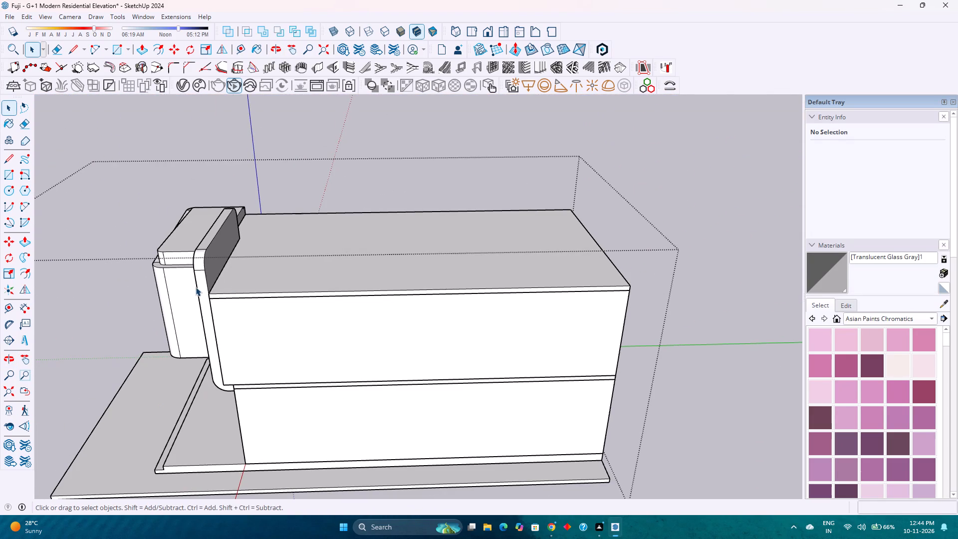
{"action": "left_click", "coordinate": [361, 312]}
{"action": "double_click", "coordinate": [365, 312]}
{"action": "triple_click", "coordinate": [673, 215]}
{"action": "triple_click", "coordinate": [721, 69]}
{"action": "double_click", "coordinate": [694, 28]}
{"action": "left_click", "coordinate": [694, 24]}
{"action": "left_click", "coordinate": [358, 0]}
Isolate the front elevation frame group by inverting its selection and hiding all the other groups.
{"action": "left_click", "coordinate": [270, 355]}
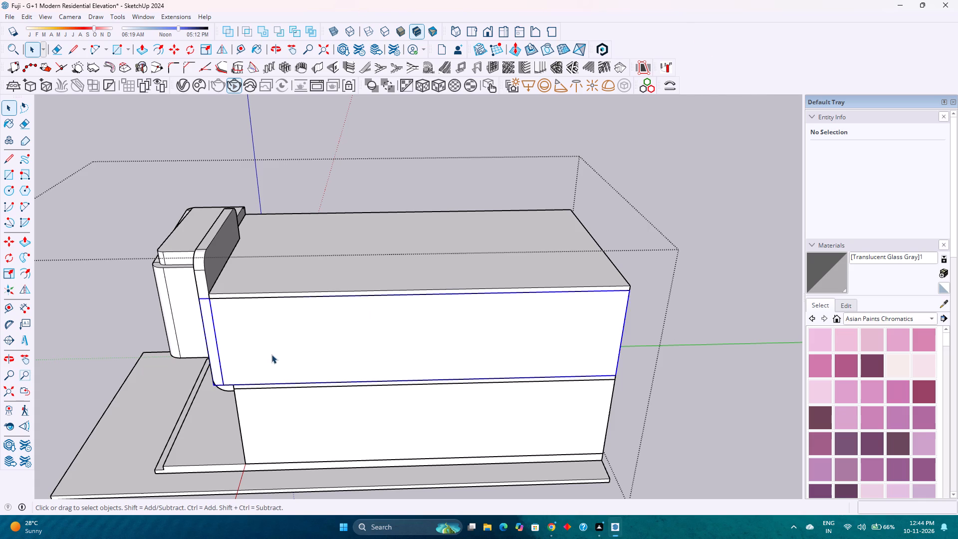
{"action": "scroll", "coordinate": [272, 354], "scroll_direction": "down", "scroll_amount": 4}
{"action": "middle_click_drag", "start_coordinate": [258, 380], "coordinate": [453, 321]}
{"action": "middle_click", "coordinate": [459, 320]}
{"action": "scroll", "coordinate": [350, 349], "scroll_direction": "down", "scroll_amount": 3}
{"action": "scroll", "coordinate": [287, 379], "scroll_direction": "up", "scroll_amount": 3}
{"action": "left_click", "coordinate": [290, 362]}
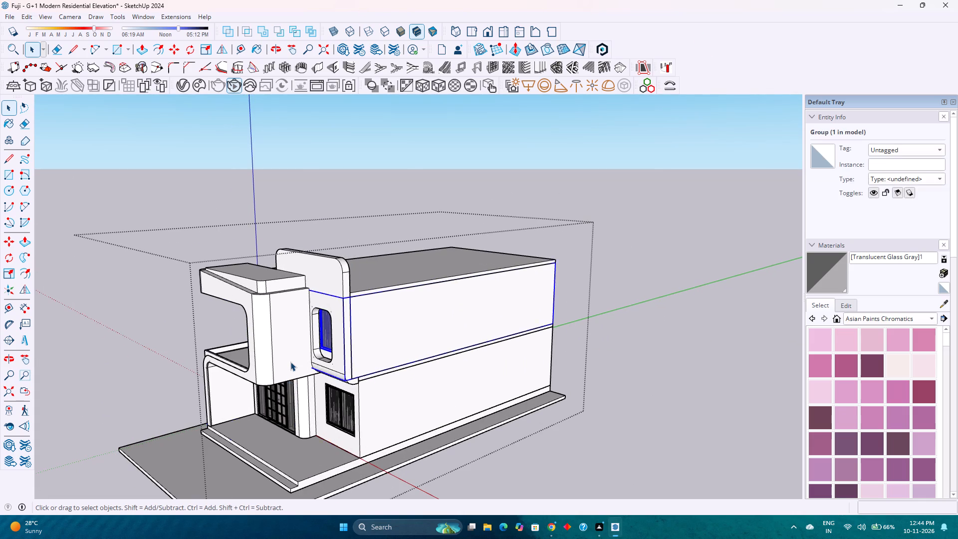
{"action": "right_click", "coordinate": [286, 365]}
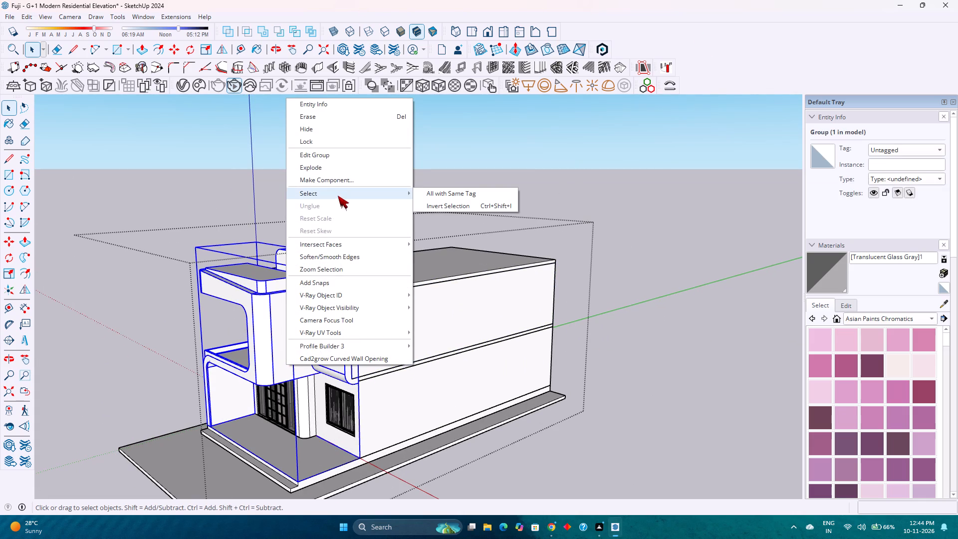
{"action": "left_click", "coordinate": [461, 203]}
{"action": "right_click", "coordinate": [489, 292]}
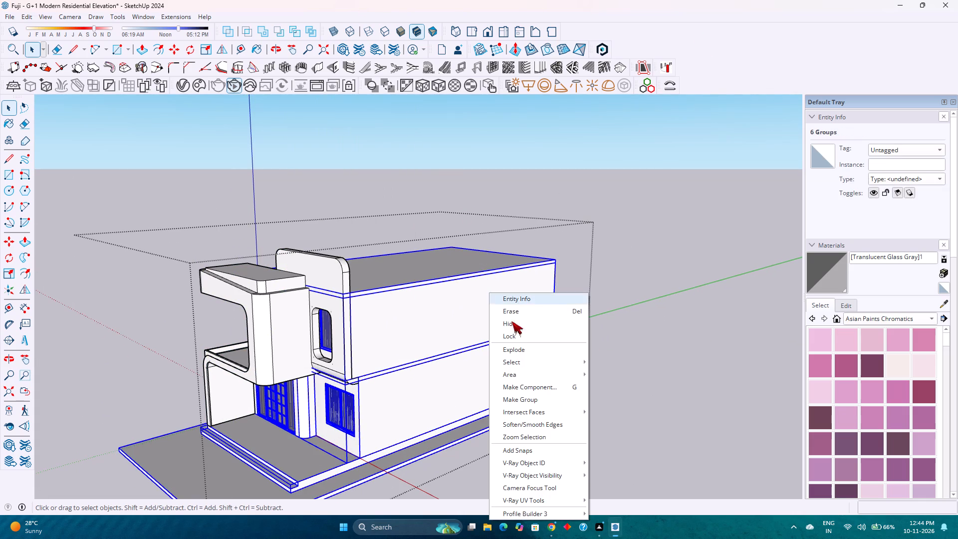
{"action": "left_click", "coordinate": [527, 327]}
Examine the isolated elevation frame from behind and above, up to the rear corners of its rounded window opening.
{"action": "middle_click_drag", "start_coordinate": [409, 362], "coordinate": [195, 400]}
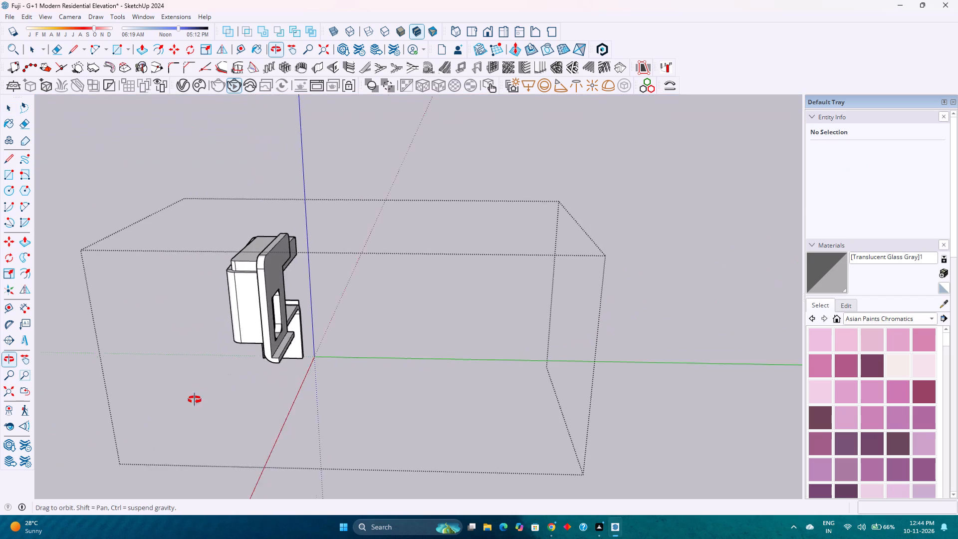
{"action": "middle_click_drag", "start_coordinate": [195, 400], "coordinate": [193, 400]}
{"action": "middle_click", "coordinate": [193, 400]}
{"action": "scroll", "coordinate": [278, 324], "scroll_direction": "up", "scroll_amount": 9}
{"action": "middle_click_drag", "start_coordinate": [293, 324], "coordinate": [62, 443]}
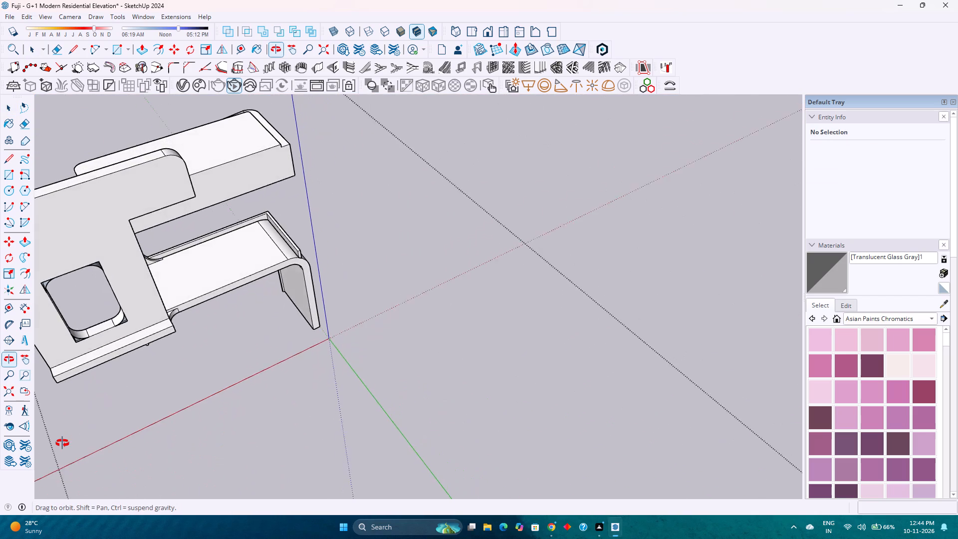
{"action": "middle_click_drag", "start_coordinate": [62, 443], "coordinate": [260, 435]}
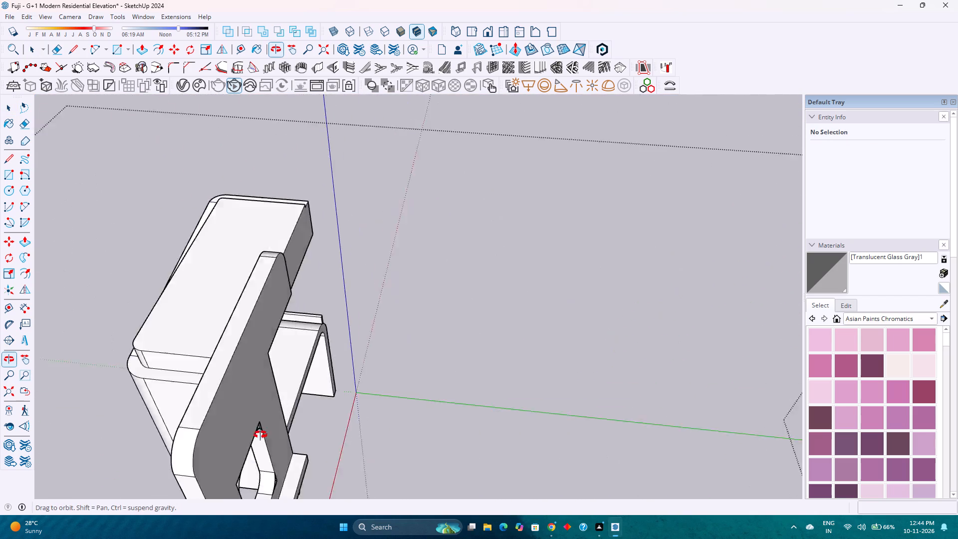
{"action": "middle_click_drag", "start_coordinate": [260, 435], "coordinate": [45, 438]}
{"action": "scroll", "coordinate": [191, 278], "scroll_direction": "up", "scroll_amount": 5}
{"action": "middle_click_drag", "start_coordinate": [184, 275], "coordinate": [110, 359]}
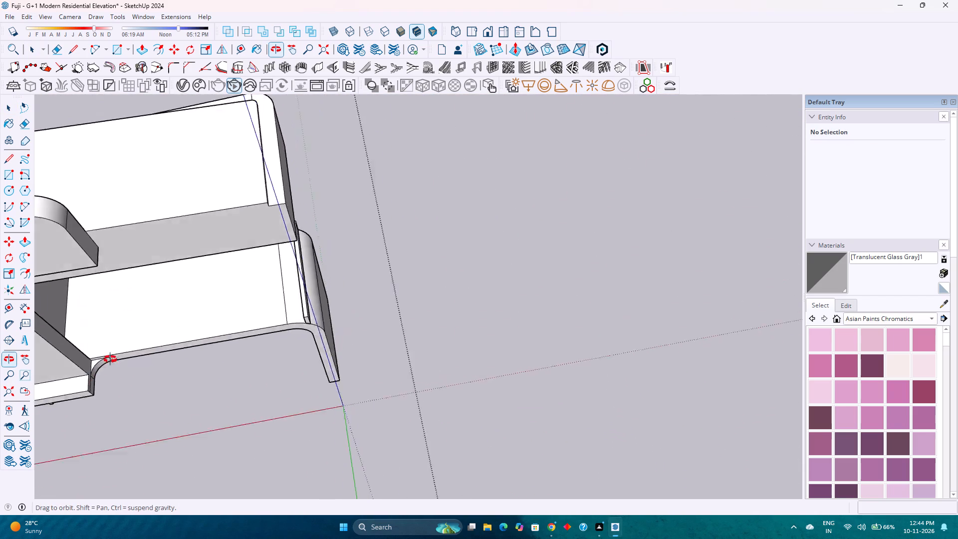
{"action": "middle_click_drag", "start_coordinate": [110, 359], "coordinate": [413, 296]}
{"action": "scroll", "coordinate": [413, 295], "scroll_direction": "down", "scroll_amount": 3}
{"action": "scroll", "coordinate": [490, 329], "scroll_direction": "down", "scroll_amount": 2}
{"action": "middle_click_drag", "start_coordinate": [490, 330], "coordinate": [177, 312]}
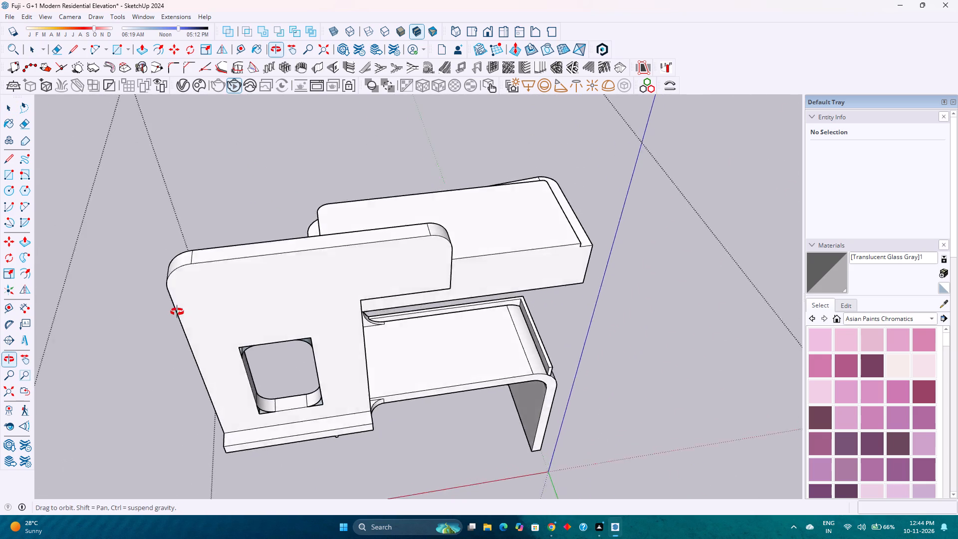
{"action": "middle_click_drag", "start_coordinate": [177, 312], "coordinate": [423, 212]}
{"action": "middle_click", "coordinate": [423, 212]}
{"action": "scroll", "coordinate": [556, 309], "scroll_direction": "up", "scroll_amount": 3}
{"action": "scroll", "coordinate": [489, 257], "scroll_direction": "up", "scroll_amount": 3}
{"action": "middle_click_drag", "start_coordinate": [460, 258], "coordinate": [370, 230]}
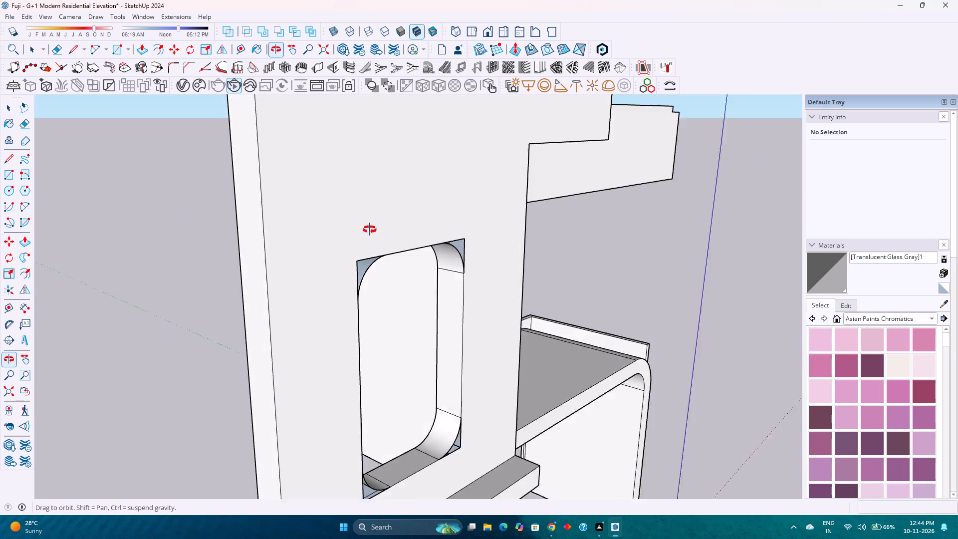
{"action": "middle_click_drag", "start_coordinate": [370, 230], "coordinate": [266, 229]}
{"action": "scroll", "coordinate": [342, 271], "scroll_direction": "up", "scroll_amount": 3}
{"action": "middle_click", "coordinate": [341, 272]}
{"action": "middle_click", "coordinate": [331, 264]}
{"action": "scroll", "coordinate": [330, 257], "scroll_direction": "down", "scroll_amount": 5}
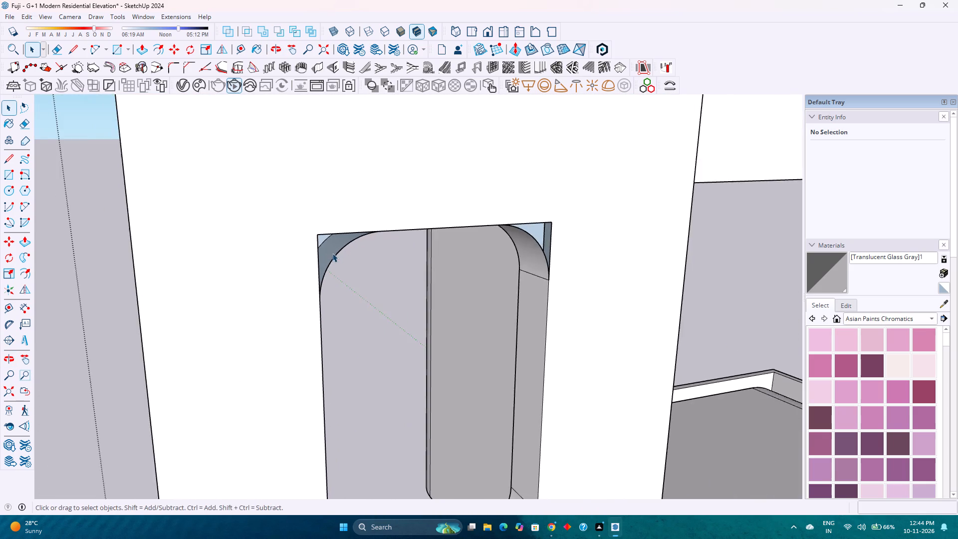
{"action": "scroll", "coordinate": [332, 253], "scroll_direction": "down", "scroll_amount": 3}
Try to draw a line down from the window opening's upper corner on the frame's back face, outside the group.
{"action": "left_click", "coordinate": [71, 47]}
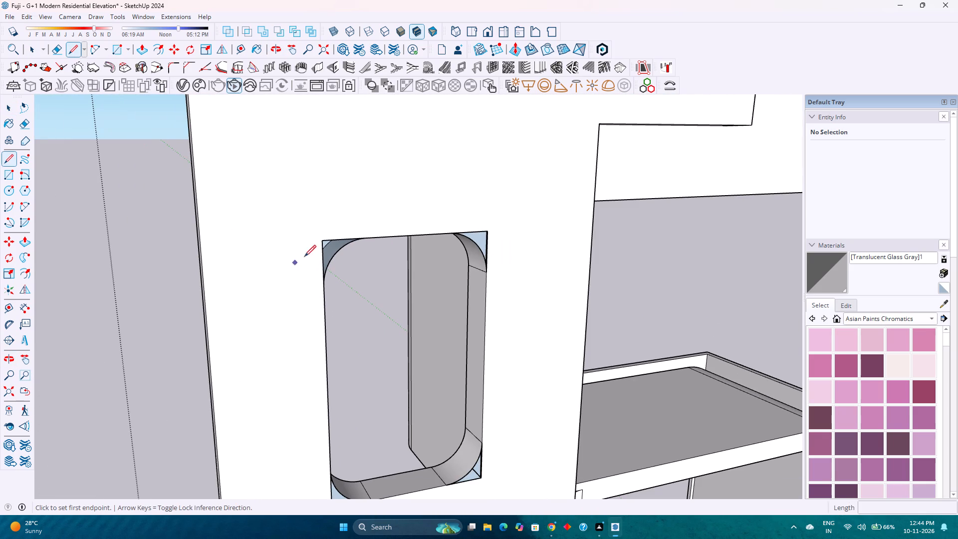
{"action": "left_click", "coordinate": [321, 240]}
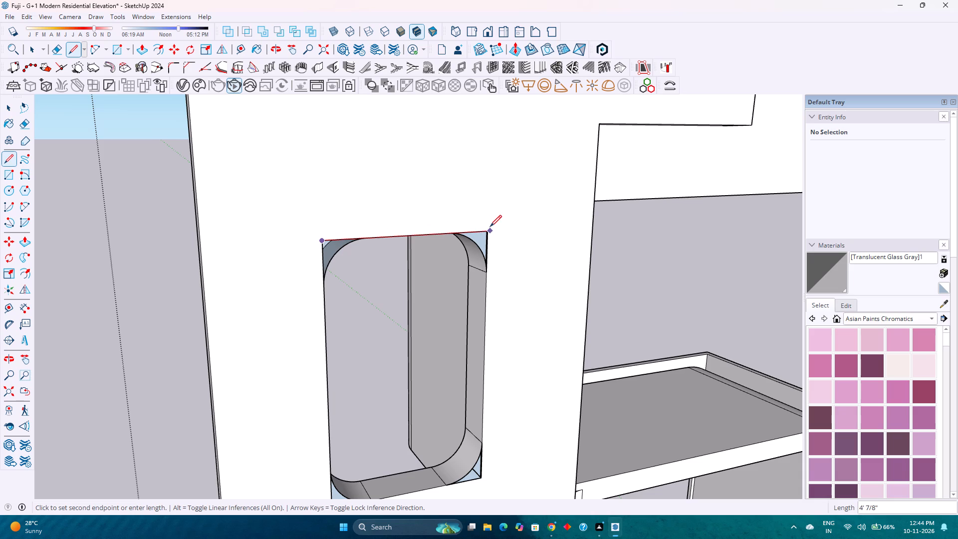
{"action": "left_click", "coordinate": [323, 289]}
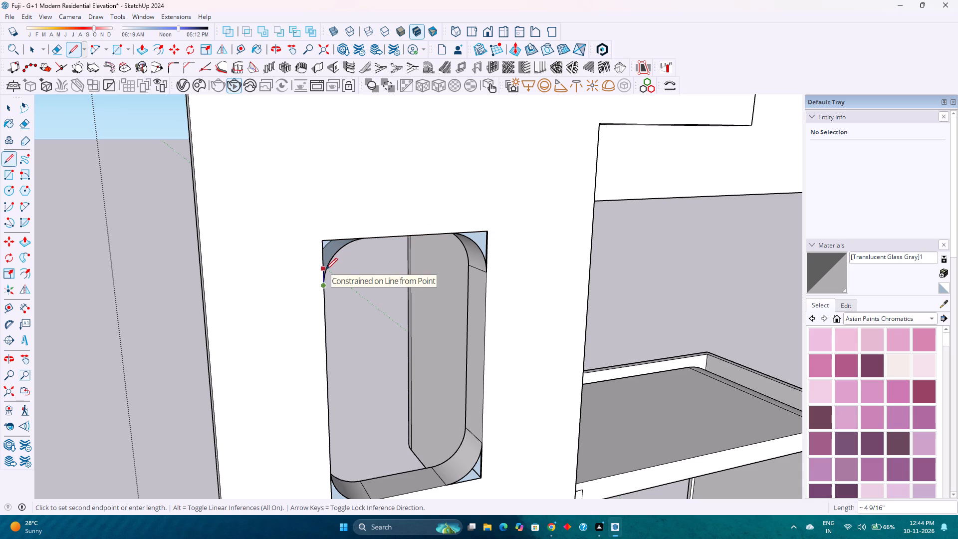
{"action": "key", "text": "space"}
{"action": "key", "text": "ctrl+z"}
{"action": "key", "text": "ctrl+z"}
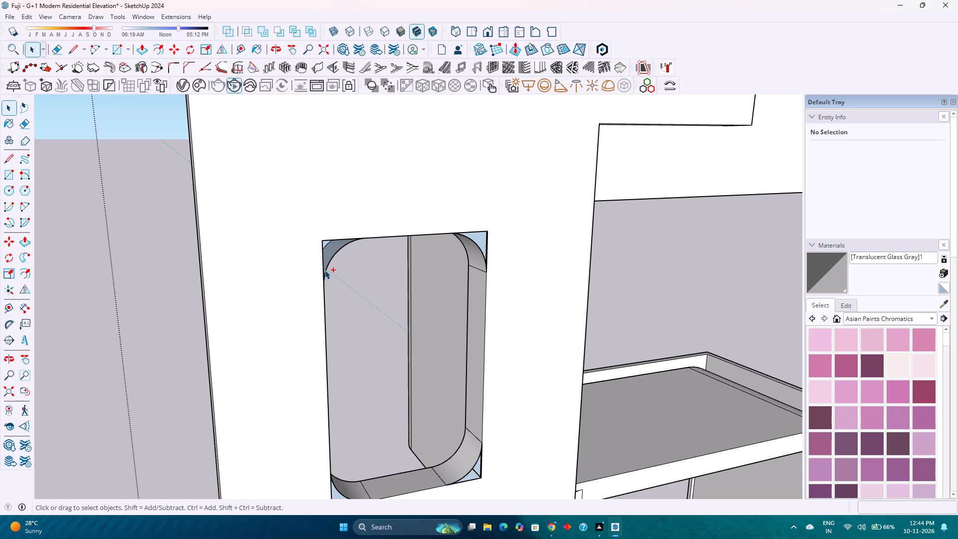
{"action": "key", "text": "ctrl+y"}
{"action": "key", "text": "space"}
Inside the frame group, trace the rectangular window opening's edges on the back face, 1' at both upper corners and 4' along the bottom.
{"action": "double_click", "coordinate": [291, 273]}
{"action": "scroll", "coordinate": [291, 273], "scroll_direction": "up", "scroll_amount": 3}
{"action": "double_click", "coordinate": [293, 272]}
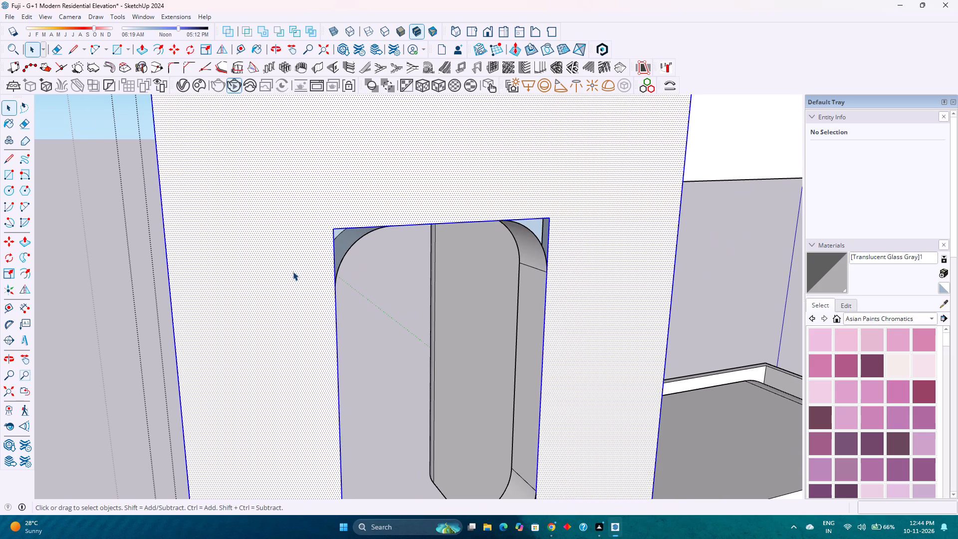
{"action": "scroll", "coordinate": [342, 270], "scroll_direction": "up", "scroll_amount": 4}
{"action": "scroll", "coordinate": [305, 272], "scroll_direction": "down", "scroll_amount": 4}
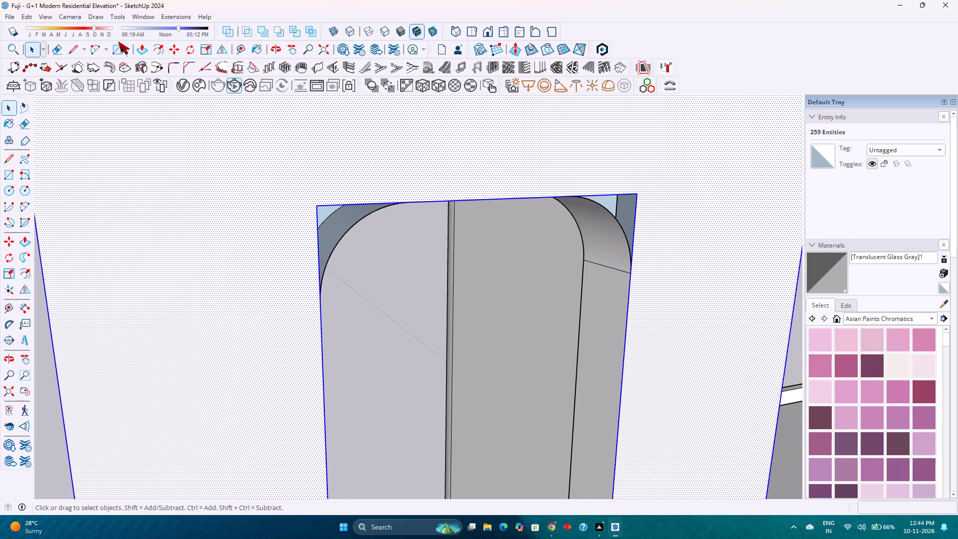
{"action": "left_click", "coordinate": [74, 47]}
{"action": "left_click", "coordinate": [317, 207]}
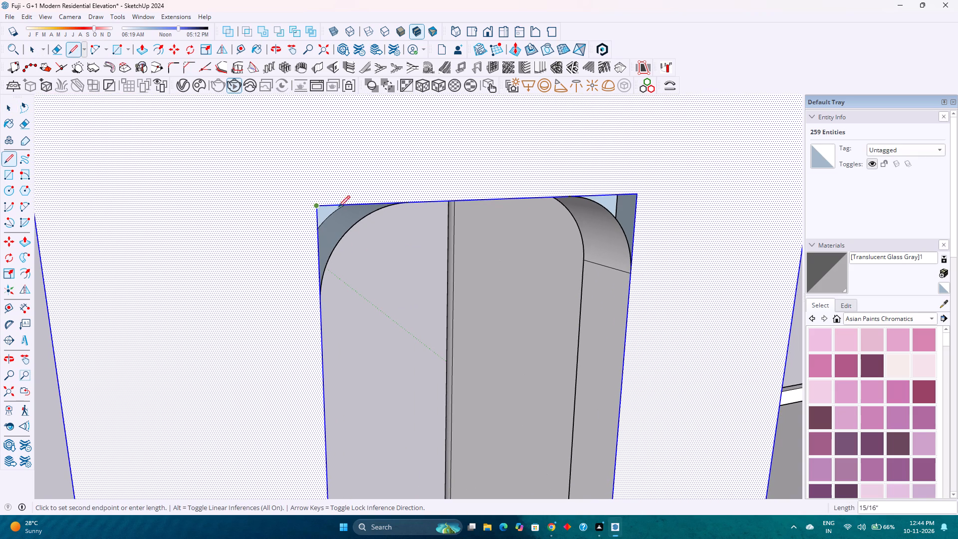
{"action": "left_click", "coordinate": [413, 202]}
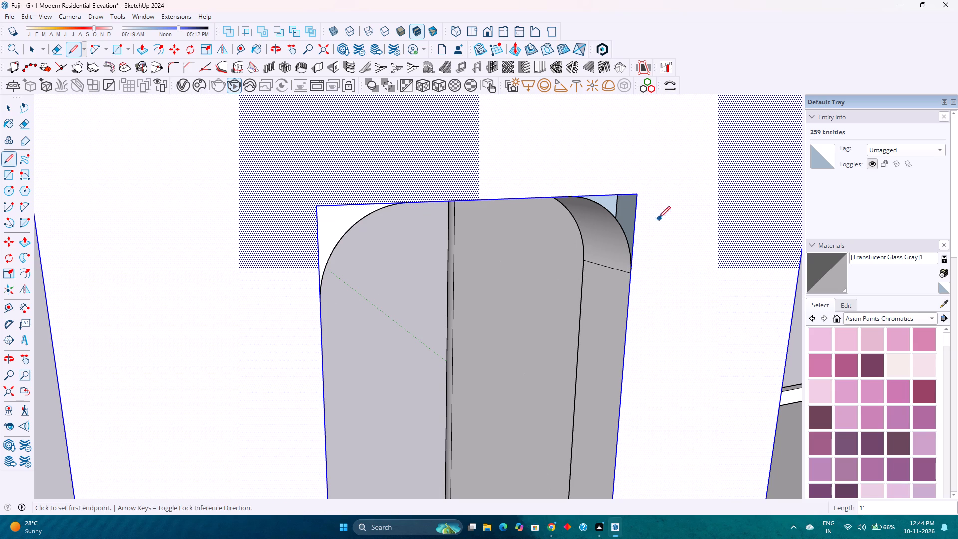
{"action": "left_click", "coordinate": [637, 197]}
{"action": "left_click", "coordinate": [630, 276]}
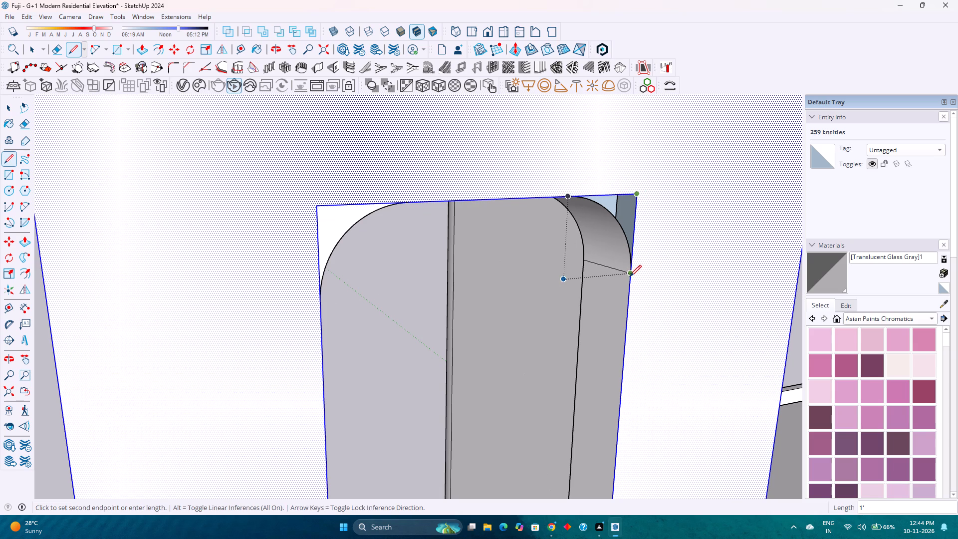
{"action": "scroll", "coordinate": [595, 257], "scroll_direction": "down", "scroll_amount": 10}
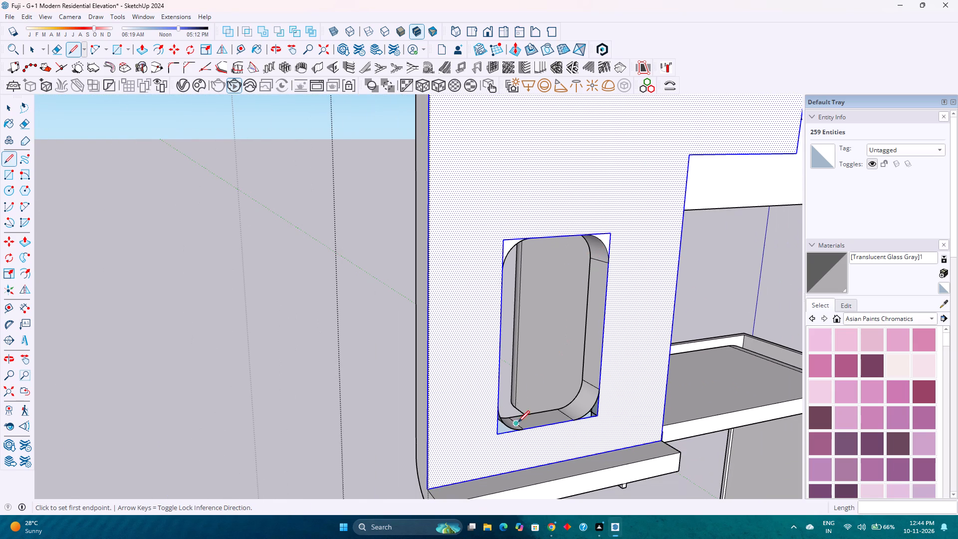
{"action": "left_click", "coordinate": [499, 434]}
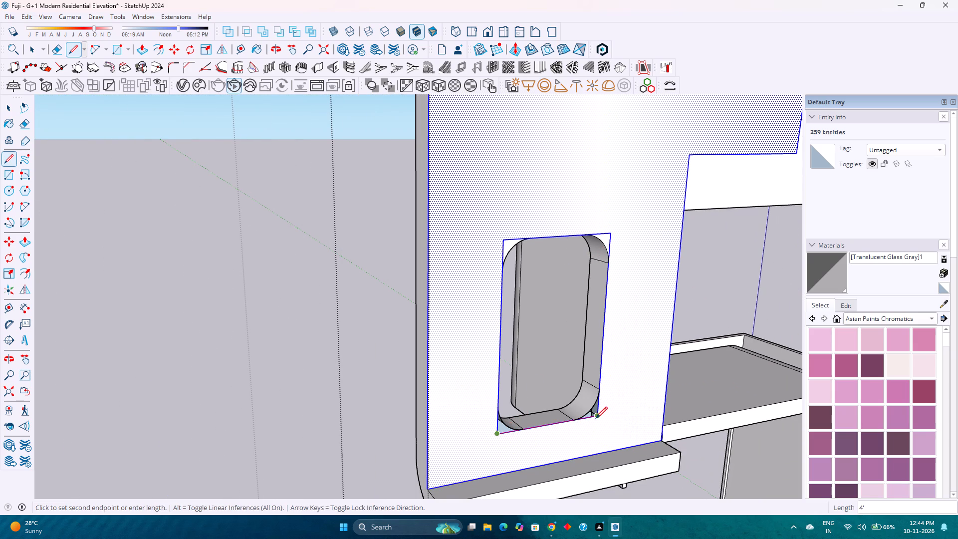
{"action": "left_click", "coordinate": [596, 418]}
Delete the rounded face filling the middle of the window opening on the frame's back side.
{"action": "key", "text": "space"}
{"action": "left_click", "coordinate": [573, 366]}
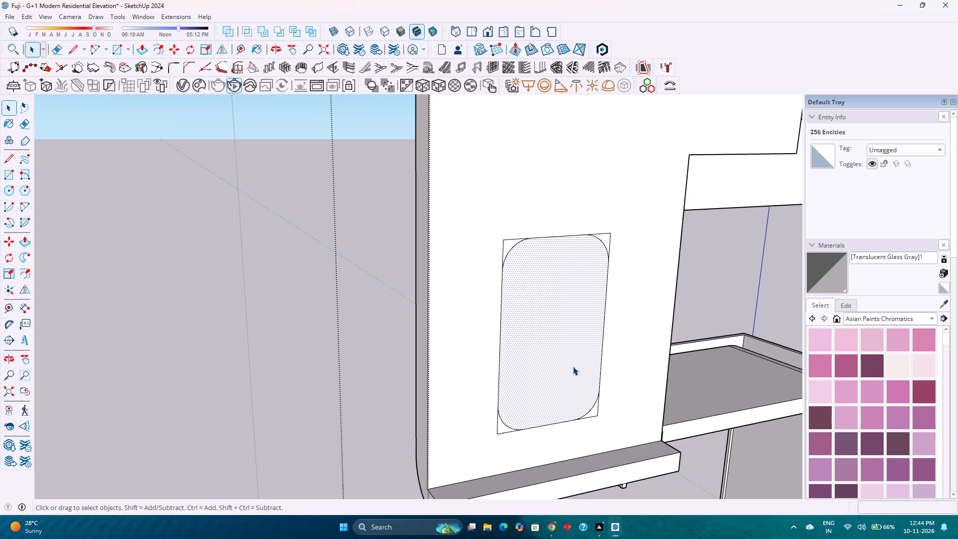
{"action": "key", "text": "Delete"}
Erase the leftover square corner lines around the rounded window opening on the frame's back face.
{"action": "scroll", "coordinate": [595, 412], "scroll_direction": "up", "scroll_amount": 4}
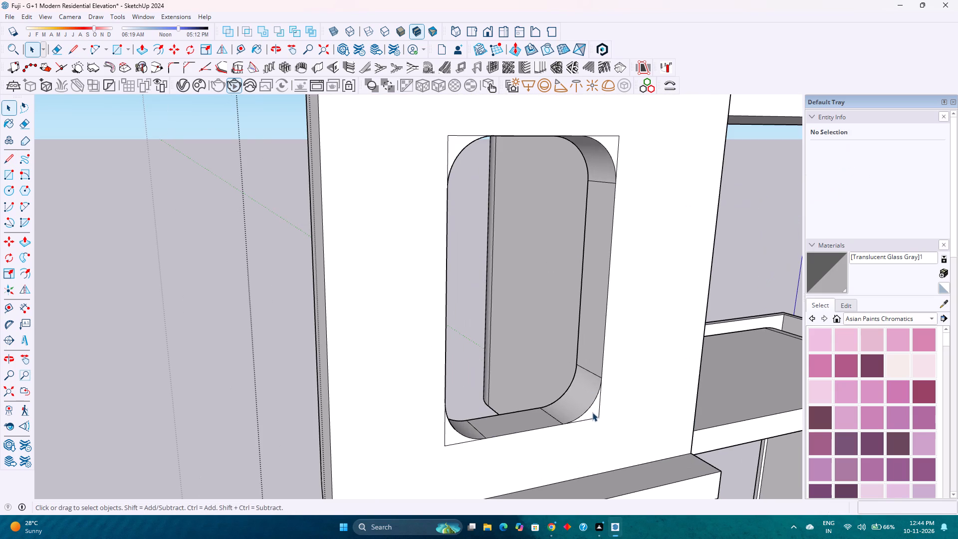
{"action": "key", "text": "e"}
{"action": "left_click", "coordinate": [589, 420]}
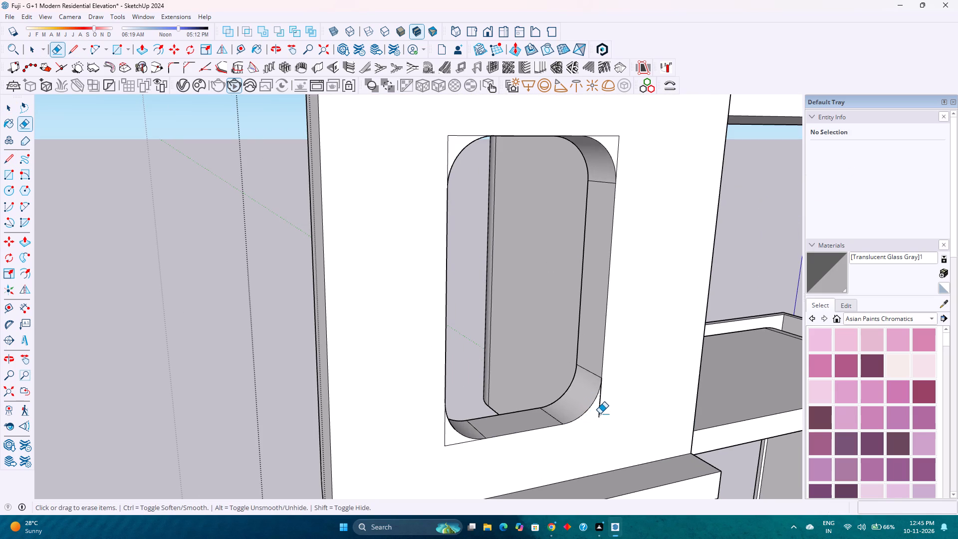
{"action": "left_click", "coordinate": [600, 414]}
{"action": "left_click_drag", "start_coordinate": [457, 444], "coordinate": [444, 435]}
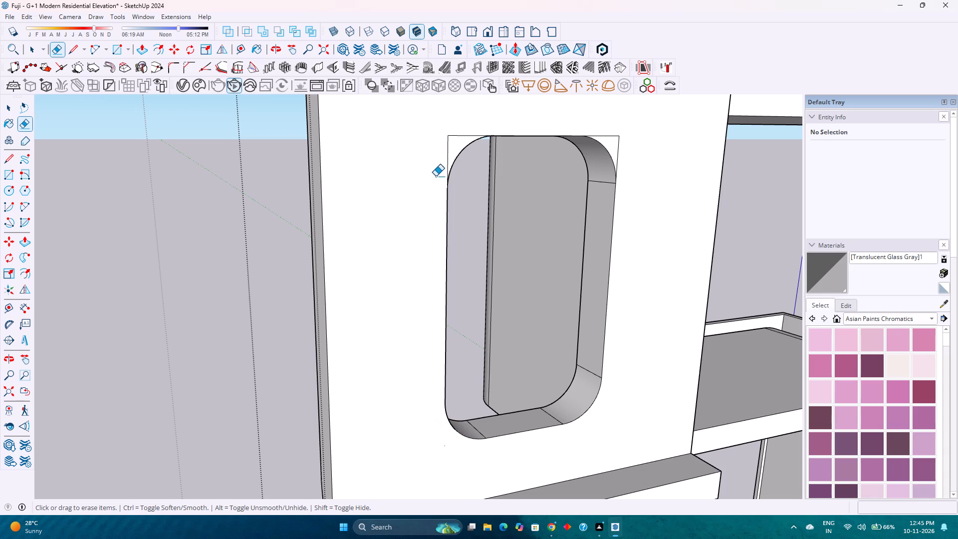
{"action": "left_click_drag", "start_coordinate": [441, 163], "coordinate": [462, 134]}
{"action": "left_click_drag", "start_coordinate": [601, 131], "coordinate": [637, 152]}
{"action": "key", "text": "space"}
{"action": "left_click", "coordinate": [654, 161]}
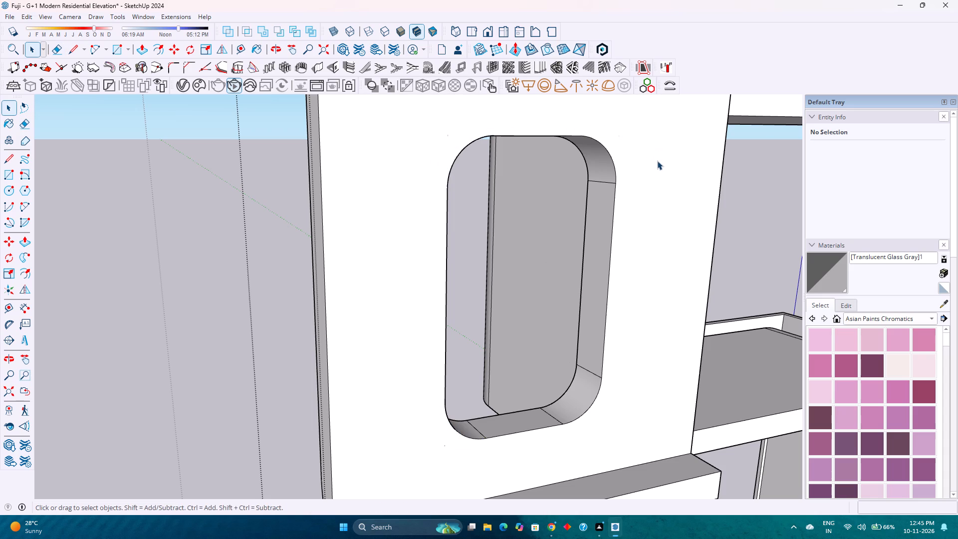
Hide the frame's back face around the rounded window opening to expose the inside of the frame.
{"action": "left_click", "coordinate": [646, 183]}
{"action": "right_click", "coordinate": [646, 184]}
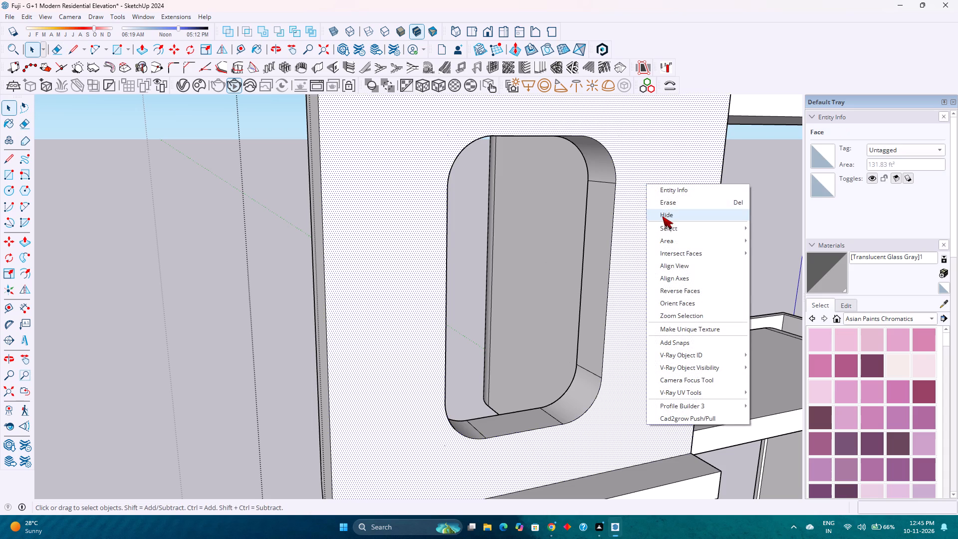
{"action": "left_click", "coordinate": [665, 216]}
Erase the four stray 1' edges left at the corners of the rounded window opening inside the frame group.
{"action": "left_click", "coordinate": [433, 432]}
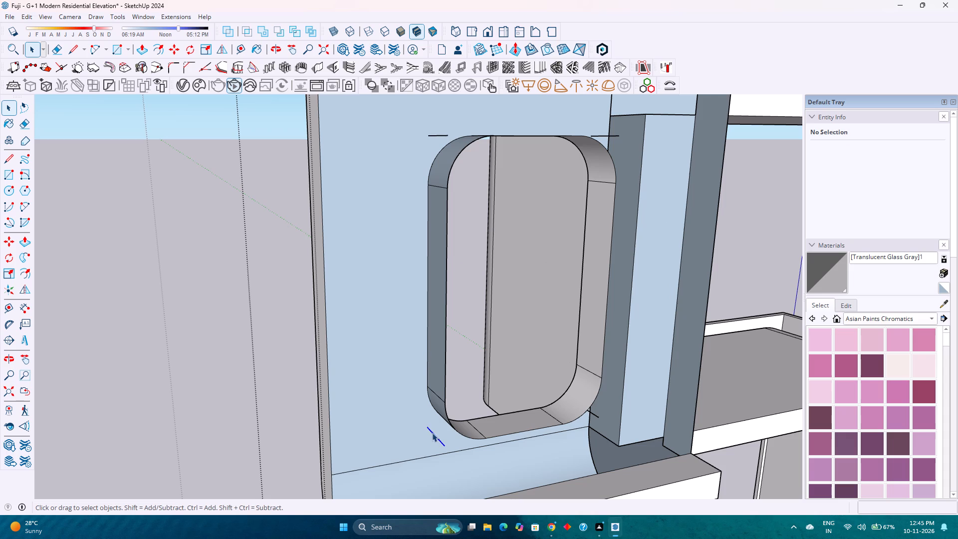
{"action": "left_click", "coordinate": [437, 135], "text": "ctrl"}
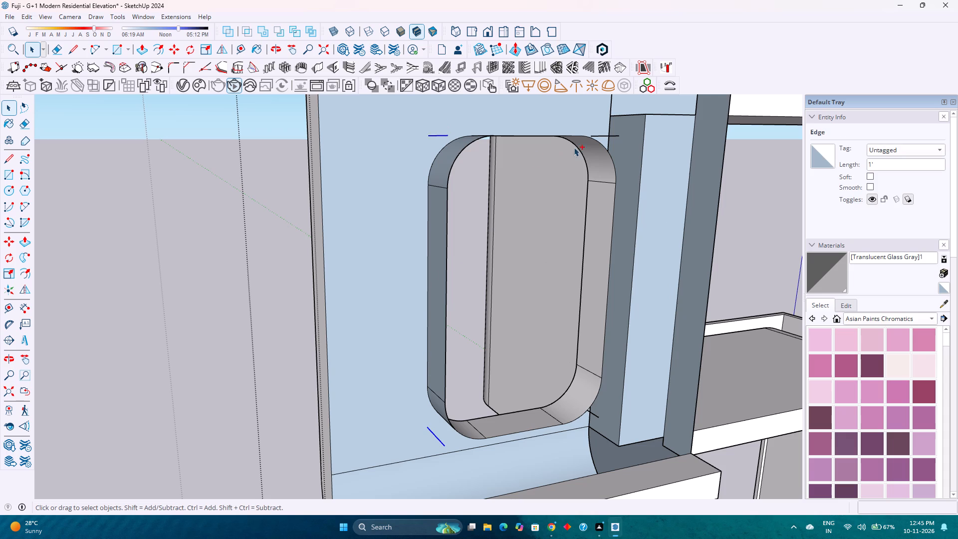
{"action": "left_click", "coordinate": [610, 134], "text": "ctrl"}
{"action": "left_click", "coordinate": [613, 138]}
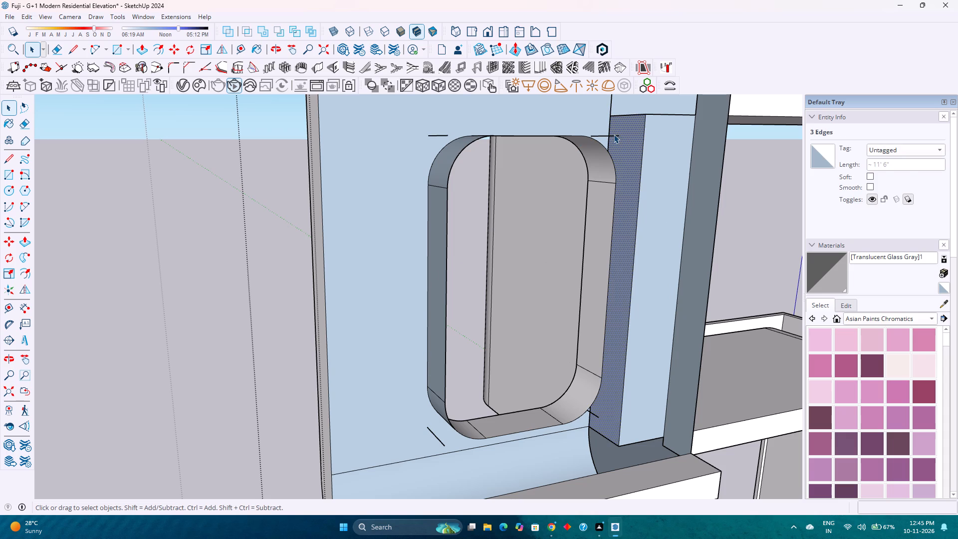
{"action": "left_click", "coordinate": [614, 135]}
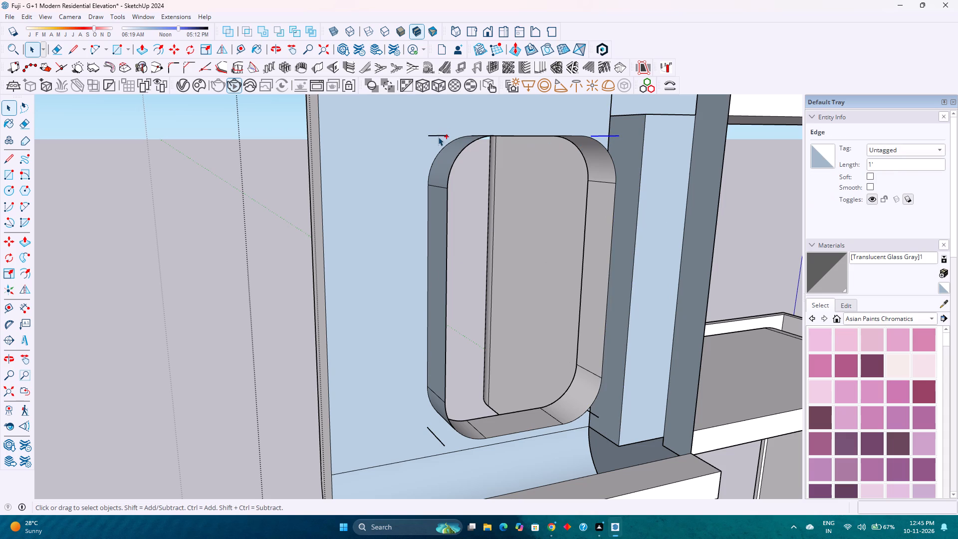
{"action": "left_click", "coordinate": [438, 137], "text": "ctrl"}
{"action": "left_click", "coordinate": [440, 440], "text": "ctrl"}
{"action": "middle_click_drag", "start_coordinate": [495, 449], "coordinate": [389, 430]}
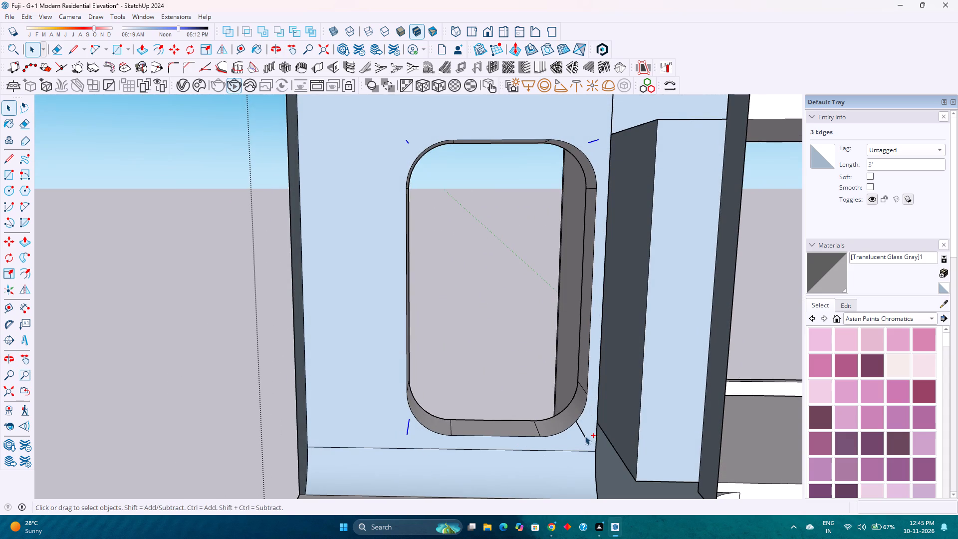
{"action": "left_click", "coordinate": [584, 436], "text": "ctrl"}
{"action": "scroll", "coordinate": [585, 438], "scroll_direction": "down", "scroll_amount": 3}
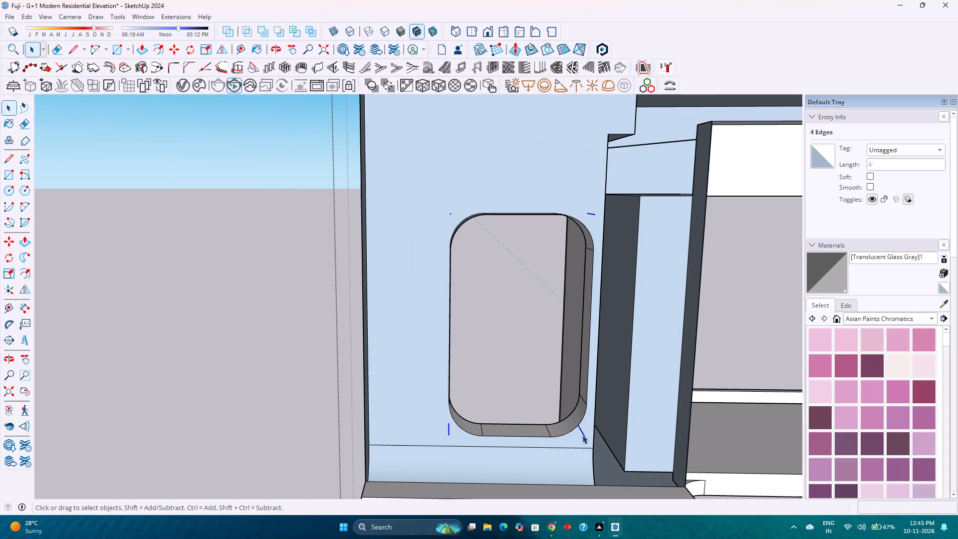
{"action": "key", "text": "Delete"}
Examine the cleaned-up rounded window opening and the surrounding frame from several angles.
{"action": "scroll", "coordinate": [549, 411], "scroll_direction": "down", "scroll_amount": 8}
{"action": "middle_click_drag", "start_coordinate": [702, 402], "coordinate": [647, 375]}
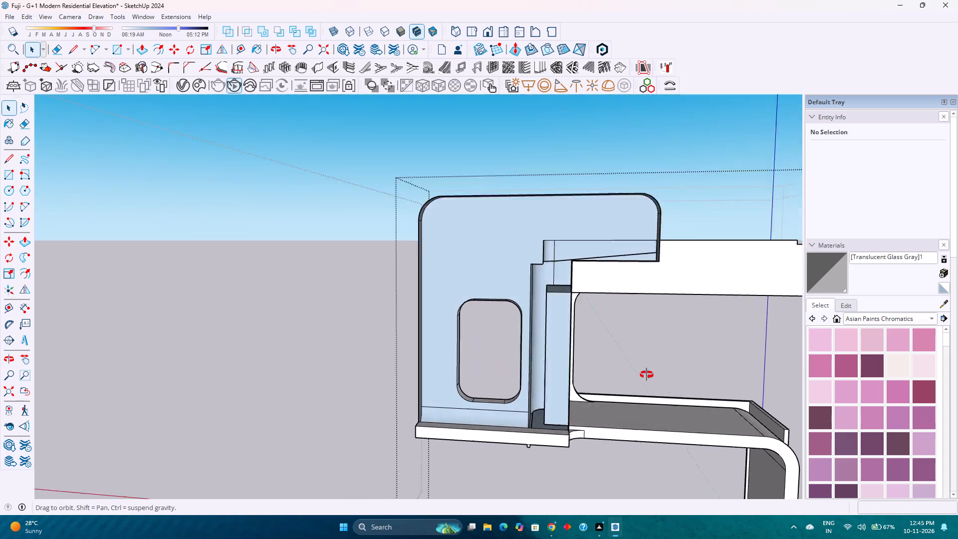
{"action": "middle_click_drag", "start_coordinate": [647, 375], "coordinate": [612, 354]}
{"action": "middle_click_drag", "start_coordinate": [612, 353], "coordinate": [669, 320]}
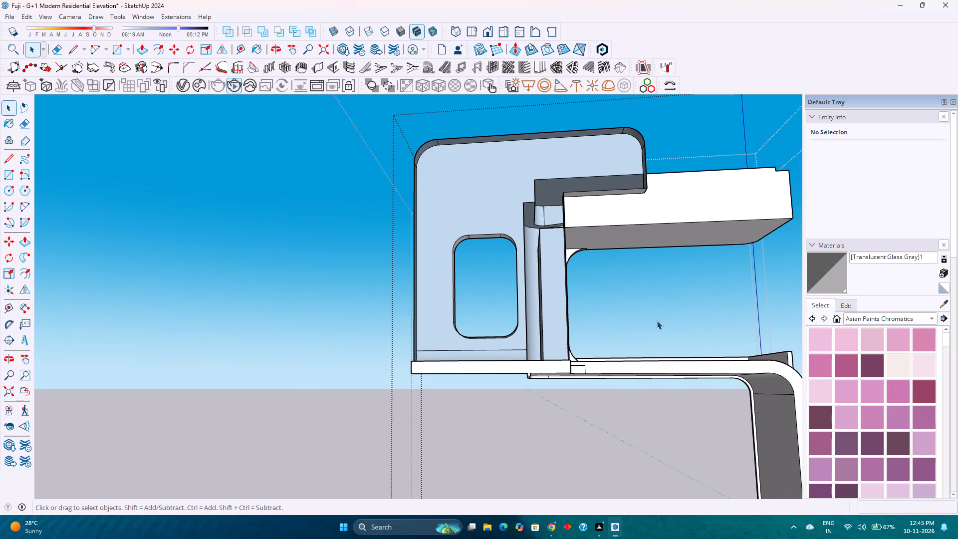
{"action": "scroll", "coordinate": [575, 376], "scroll_direction": "up", "scroll_amount": 5}
{"action": "middle_click_drag", "start_coordinate": [594, 368], "coordinate": [542, 348]}
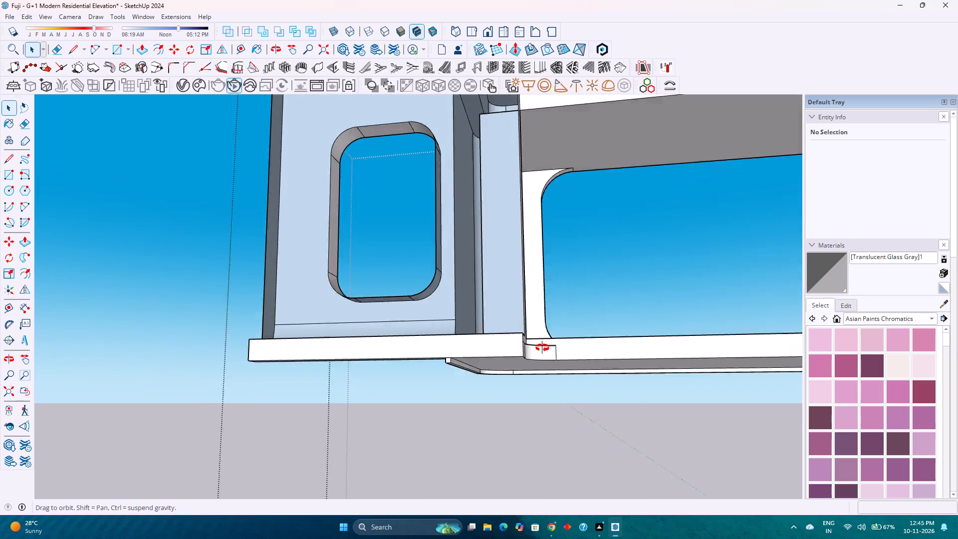
{"action": "middle_click_drag", "start_coordinate": [542, 348], "coordinate": [588, 351]}
{"action": "middle_click", "coordinate": [588, 351]}
{"action": "scroll", "coordinate": [588, 351], "scroll_direction": "down", "scroll_amount": 3}
{"action": "middle_click_drag", "start_coordinate": [521, 351], "coordinate": [592, 429]}
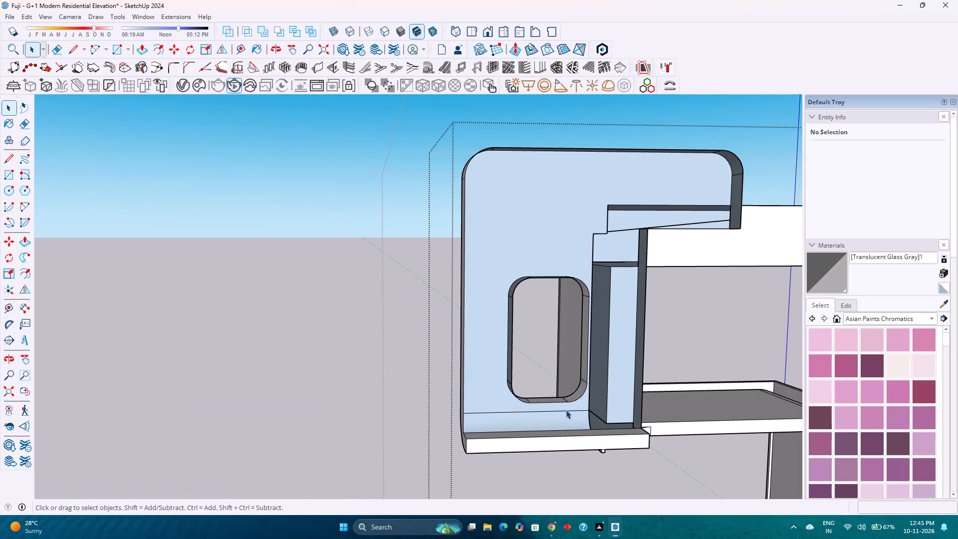
Unhide the frame's back face and close the frame group.
{"action": "left_click", "coordinate": [26, 12]}
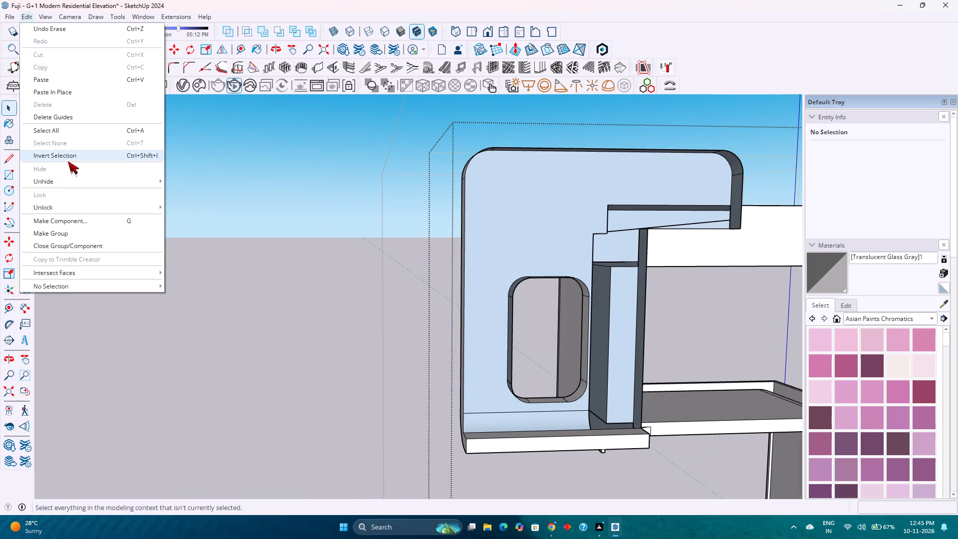
{"action": "left_click", "coordinate": [180, 202]}
{"action": "scroll", "coordinate": [224, 241], "scroll_direction": "down", "scroll_amount": 2}
{"action": "middle_click_drag", "start_coordinate": [229, 246], "coordinate": [279, 283]}
{"action": "left_click", "coordinate": [230, 235]}
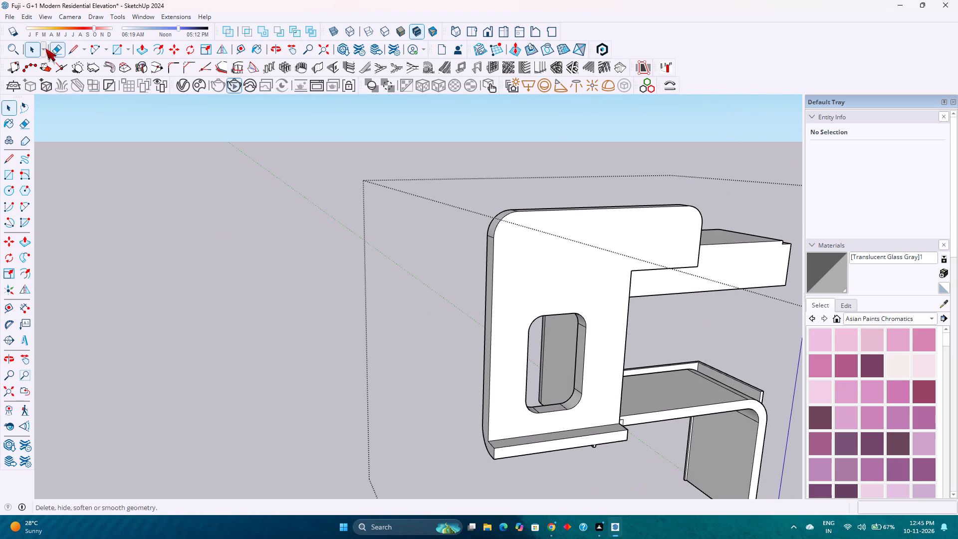
Unhide the rest of the house around the frame.
{"action": "left_click", "coordinate": [28, 15]}
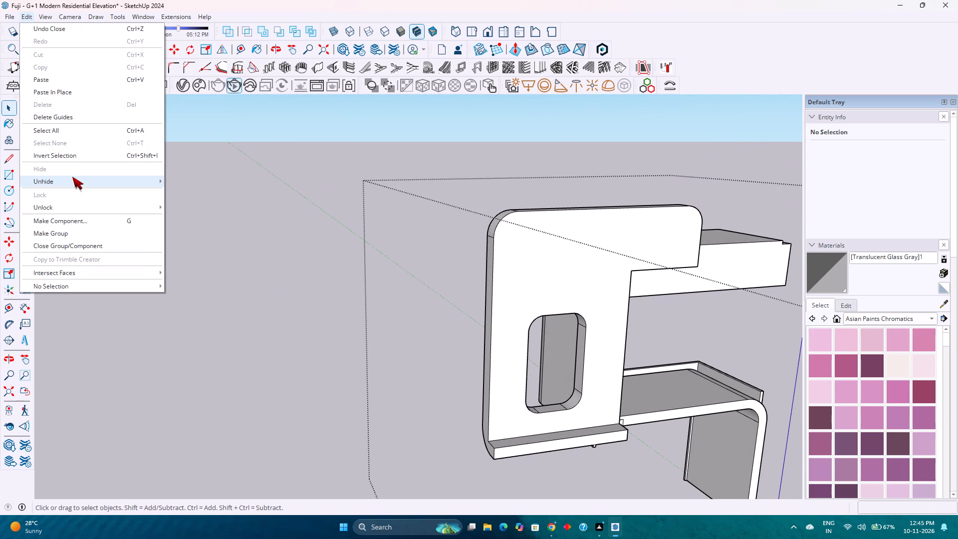
{"action": "left_click", "coordinate": [174, 204]}
Examine the restored house model, focusing on the first-floor balcony and its low parapet.
{"action": "scroll", "coordinate": [297, 273], "scroll_direction": "down", "scroll_amount": 4}
{"action": "middle_click_drag", "start_coordinate": [275, 287], "coordinate": [769, 361]}
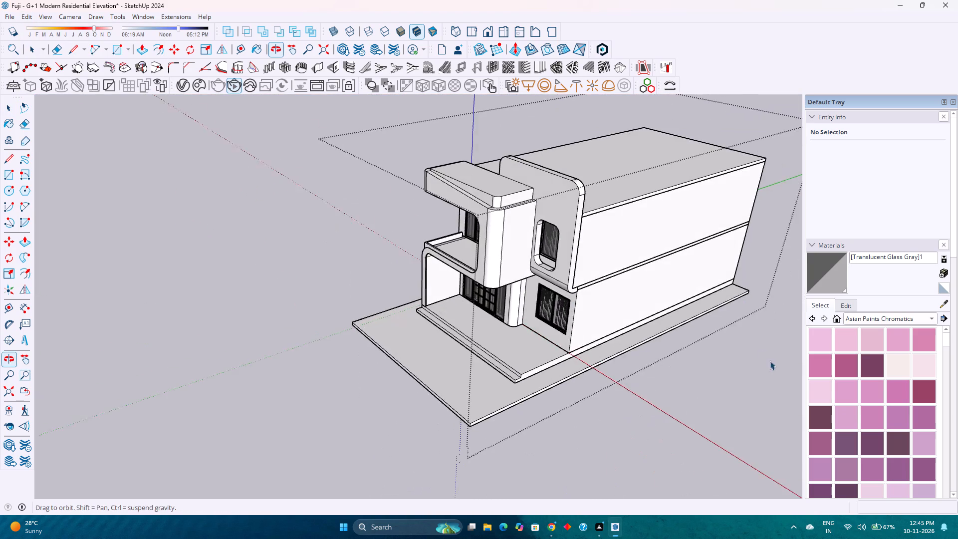
{"action": "scroll", "coordinate": [644, 311], "scroll_direction": "down", "scroll_amount": 3}
{"action": "scroll", "coordinate": [379, 299], "scroll_direction": "up", "scroll_amount": 4}
{"action": "middle_click_drag", "start_coordinate": [373, 284], "coordinate": [806, 202]}
{"action": "scroll", "coordinate": [379, 207], "scroll_direction": "up", "scroll_amount": 1}
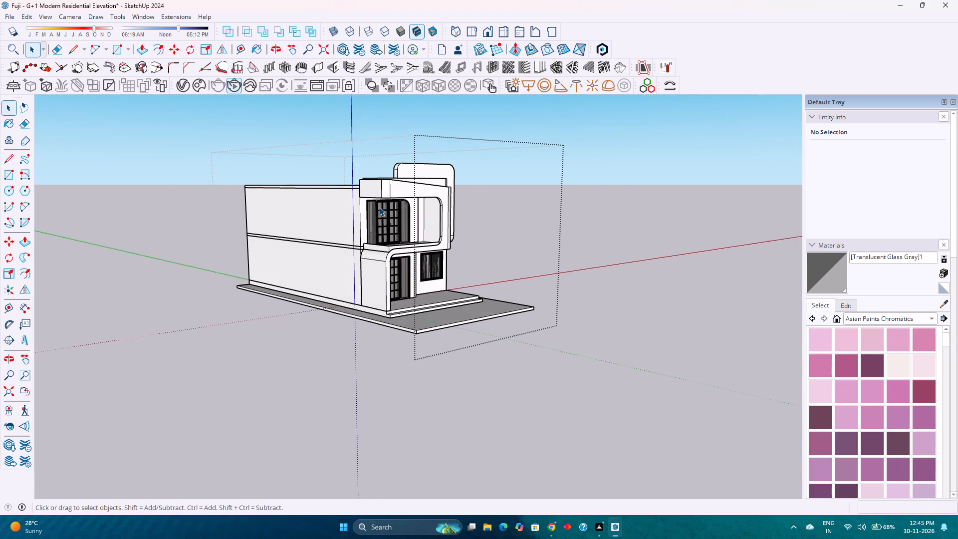
{"action": "scroll", "coordinate": [379, 207], "scroll_direction": "up", "scroll_amount": 5}
{"action": "scroll", "coordinate": [376, 263], "scroll_direction": "up", "scroll_amount": 3}
{"action": "scroll", "coordinate": [439, 320], "scroll_direction": "up", "scroll_amount": 2}
{"action": "middle_click_drag", "start_coordinate": [437, 318], "coordinate": [423, 334]}
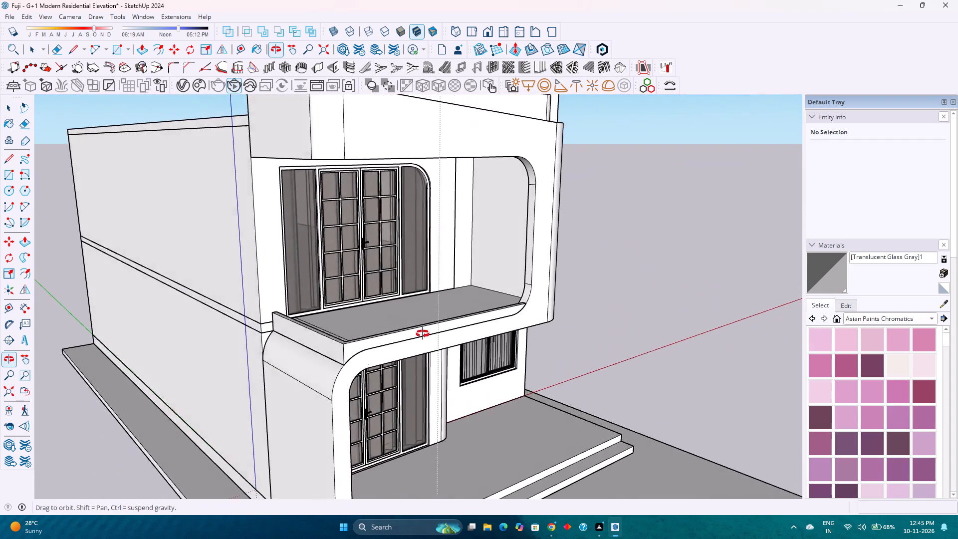
{"action": "middle_click_drag", "start_coordinate": [423, 334], "coordinate": [423, 333]}
{"action": "scroll", "coordinate": [423, 333], "scroll_direction": "down", "scroll_amount": 3}
{"action": "scroll", "coordinate": [334, 334], "scroll_direction": "up", "scroll_amount": 8}
{"action": "middle_click_drag", "start_coordinate": [380, 348], "coordinate": [158, 275]}
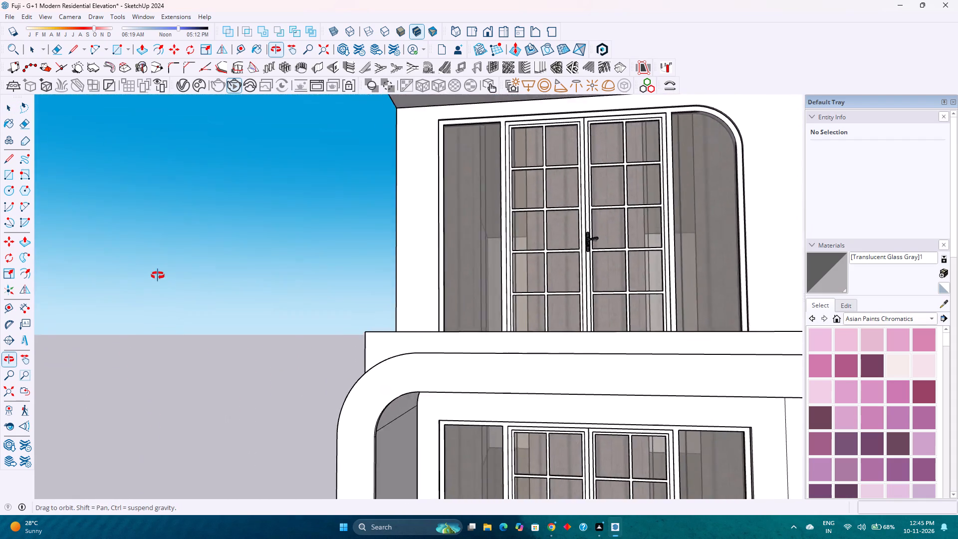
{"action": "middle_click_drag", "start_coordinate": [158, 275], "coordinate": [521, 309]}
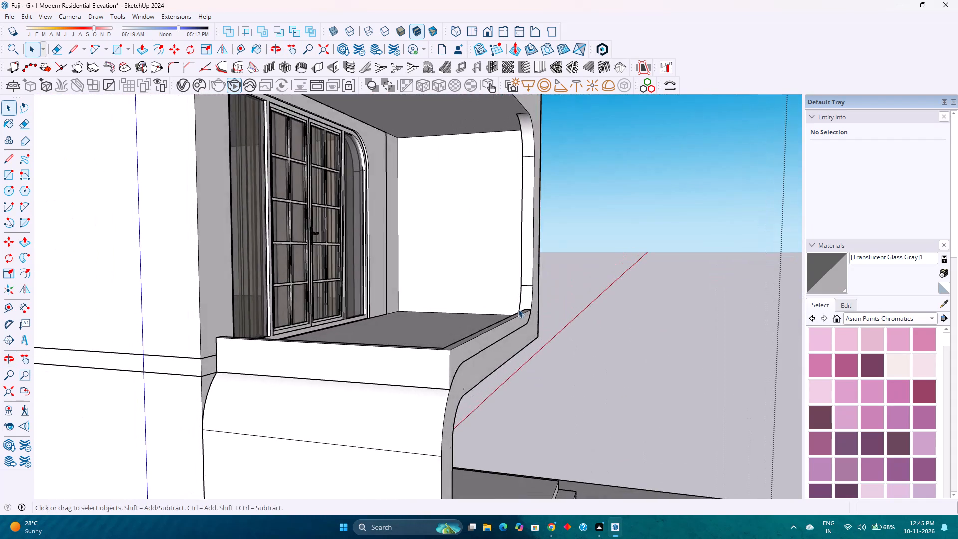
{"action": "scroll", "coordinate": [513, 312], "scroll_direction": "up", "scroll_amount": 5}
{"action": "scroll", "coordinate": [513, 312], "scroll_direction": "down", "scroll_amount": 8}
{"action": "middle_click_drag", "start_coordinate": [503, 354], "coordinate": [398, 384]}
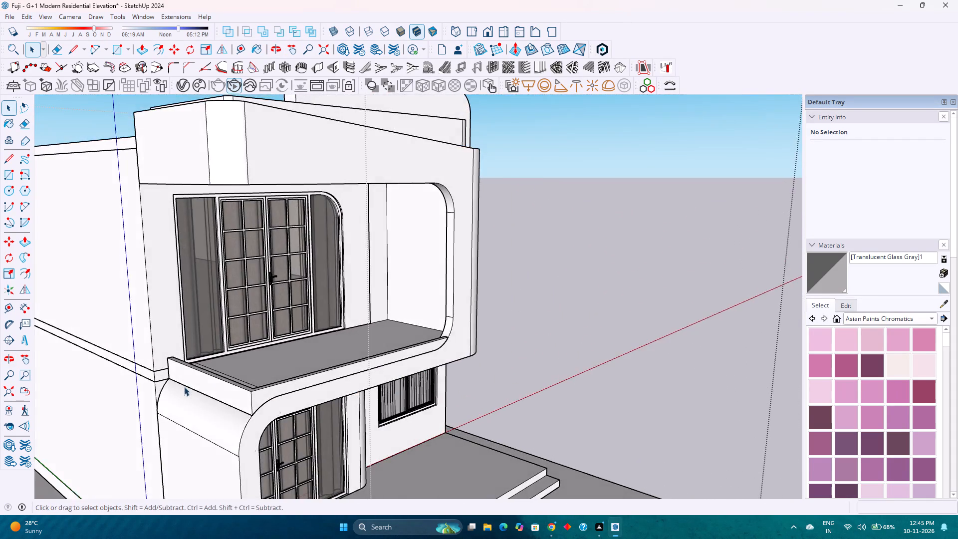
{"action": "scroll", "coordinate": [184, 387], "scroll_direction": "up", "scroll_amount": 5}
{"action": "middle_click_drag", "start_coordinate": [188, 388], "coordinate": [472, 383]}
{"action": "scroll", "coordinate": [378, 378], "scroll_direction": "up", "scroll_amount": 5}
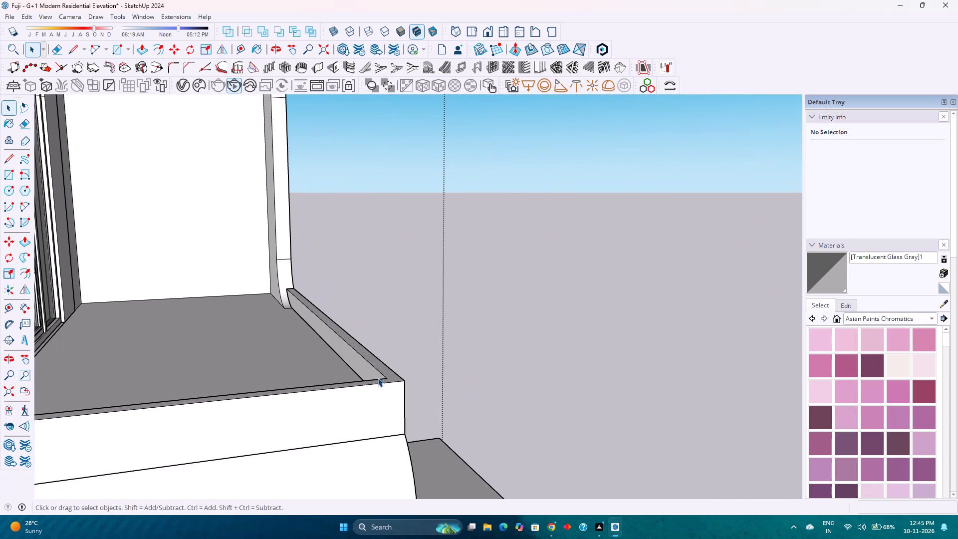
Open the first-floor balcony's nested parapet group for editing.
{"action": "double_click", "coordinate": [379, 361]}
{"action": "scroll", "coordinate": [379, 362], "scroll_direction": "up", "scroll_amount": 2}
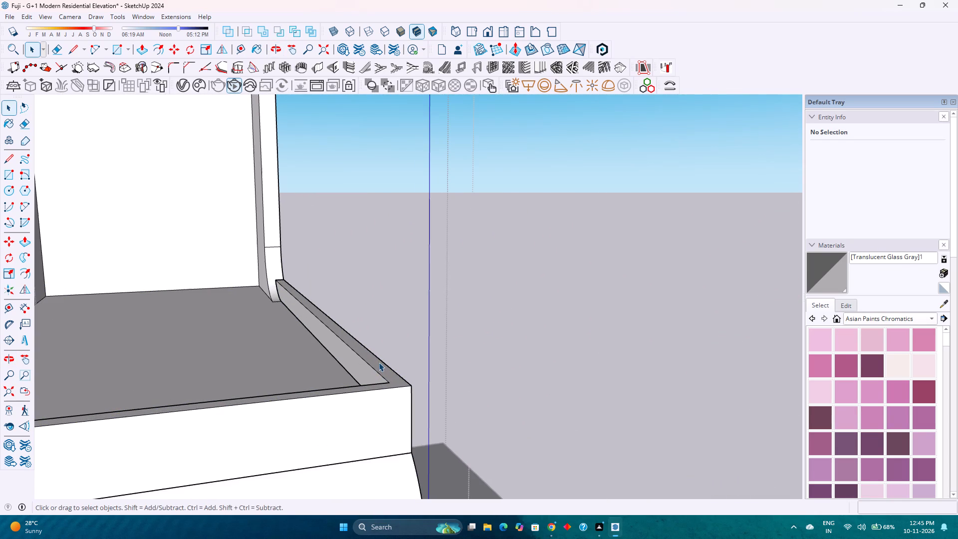
{"action": "left_click", "coordinate": [379, 362]}
{"action": "double_click", "coordinate": [373, 366]}
{"action": "left_click", "coordinate": [373, 366]}
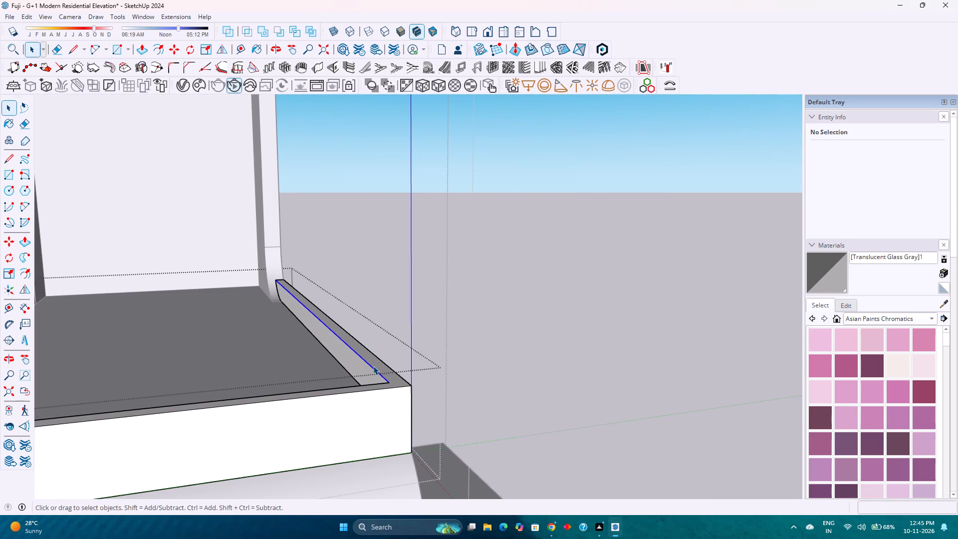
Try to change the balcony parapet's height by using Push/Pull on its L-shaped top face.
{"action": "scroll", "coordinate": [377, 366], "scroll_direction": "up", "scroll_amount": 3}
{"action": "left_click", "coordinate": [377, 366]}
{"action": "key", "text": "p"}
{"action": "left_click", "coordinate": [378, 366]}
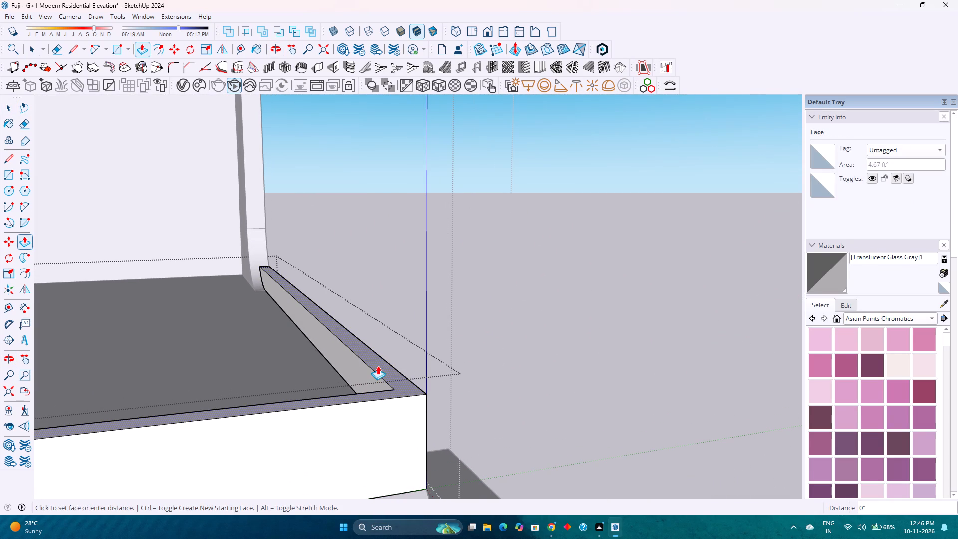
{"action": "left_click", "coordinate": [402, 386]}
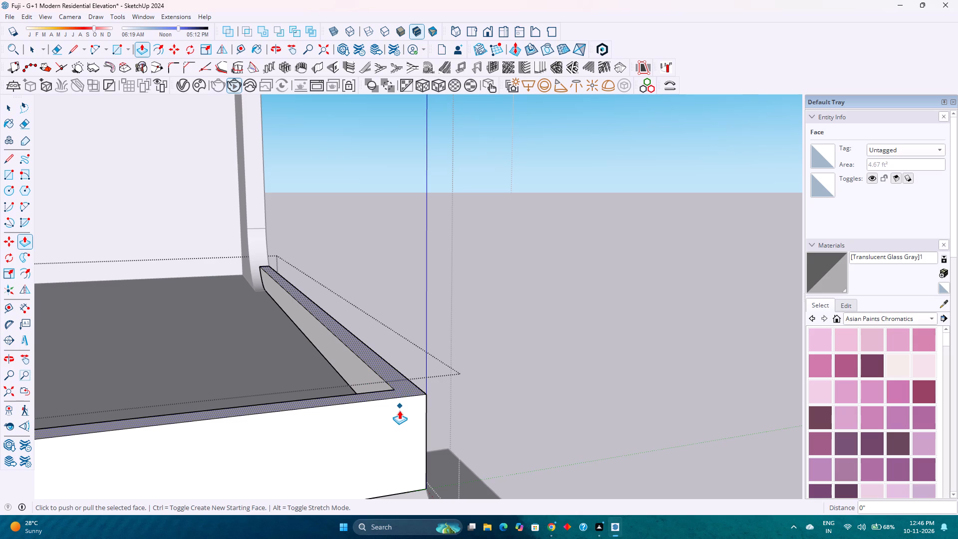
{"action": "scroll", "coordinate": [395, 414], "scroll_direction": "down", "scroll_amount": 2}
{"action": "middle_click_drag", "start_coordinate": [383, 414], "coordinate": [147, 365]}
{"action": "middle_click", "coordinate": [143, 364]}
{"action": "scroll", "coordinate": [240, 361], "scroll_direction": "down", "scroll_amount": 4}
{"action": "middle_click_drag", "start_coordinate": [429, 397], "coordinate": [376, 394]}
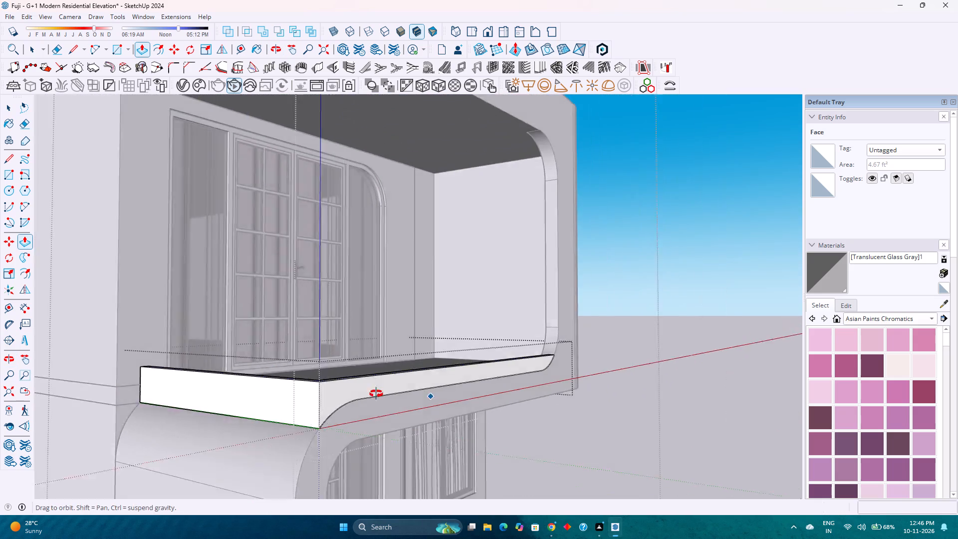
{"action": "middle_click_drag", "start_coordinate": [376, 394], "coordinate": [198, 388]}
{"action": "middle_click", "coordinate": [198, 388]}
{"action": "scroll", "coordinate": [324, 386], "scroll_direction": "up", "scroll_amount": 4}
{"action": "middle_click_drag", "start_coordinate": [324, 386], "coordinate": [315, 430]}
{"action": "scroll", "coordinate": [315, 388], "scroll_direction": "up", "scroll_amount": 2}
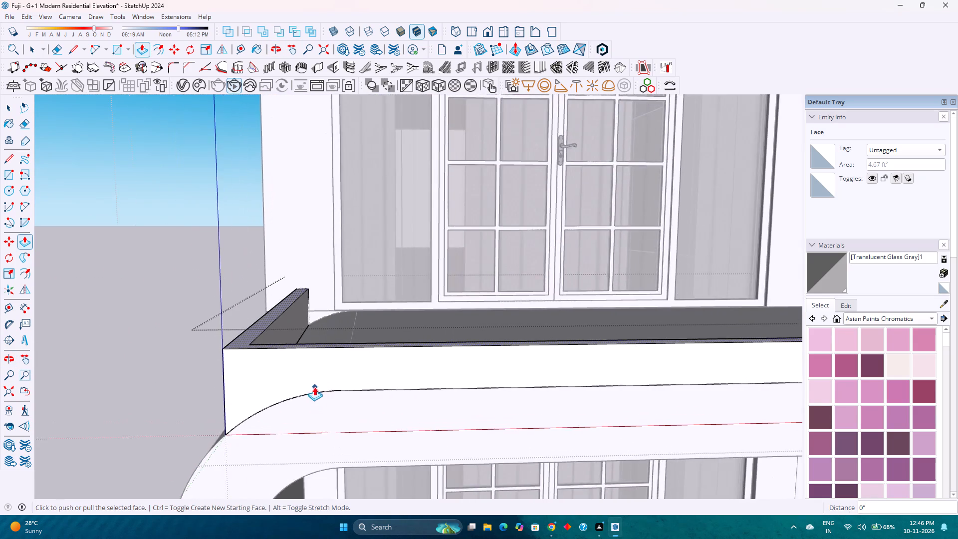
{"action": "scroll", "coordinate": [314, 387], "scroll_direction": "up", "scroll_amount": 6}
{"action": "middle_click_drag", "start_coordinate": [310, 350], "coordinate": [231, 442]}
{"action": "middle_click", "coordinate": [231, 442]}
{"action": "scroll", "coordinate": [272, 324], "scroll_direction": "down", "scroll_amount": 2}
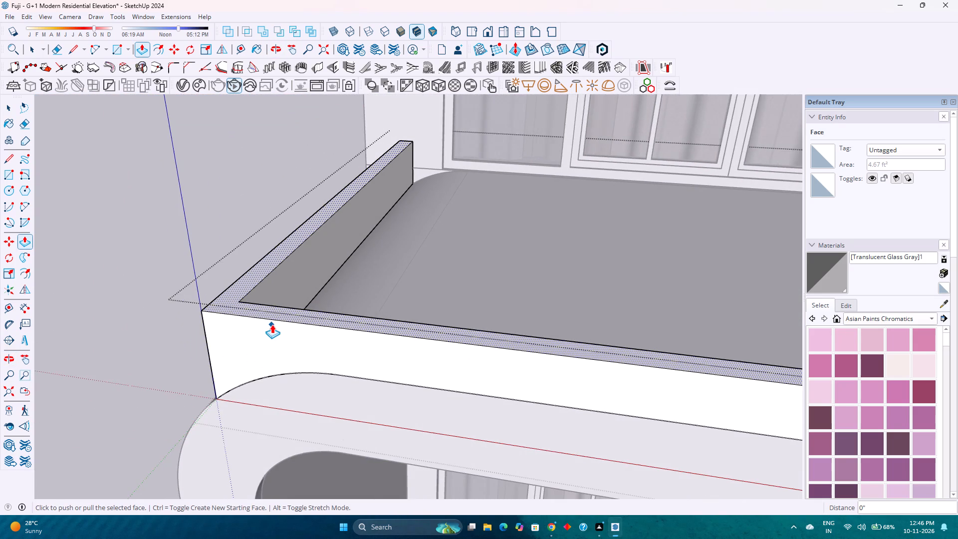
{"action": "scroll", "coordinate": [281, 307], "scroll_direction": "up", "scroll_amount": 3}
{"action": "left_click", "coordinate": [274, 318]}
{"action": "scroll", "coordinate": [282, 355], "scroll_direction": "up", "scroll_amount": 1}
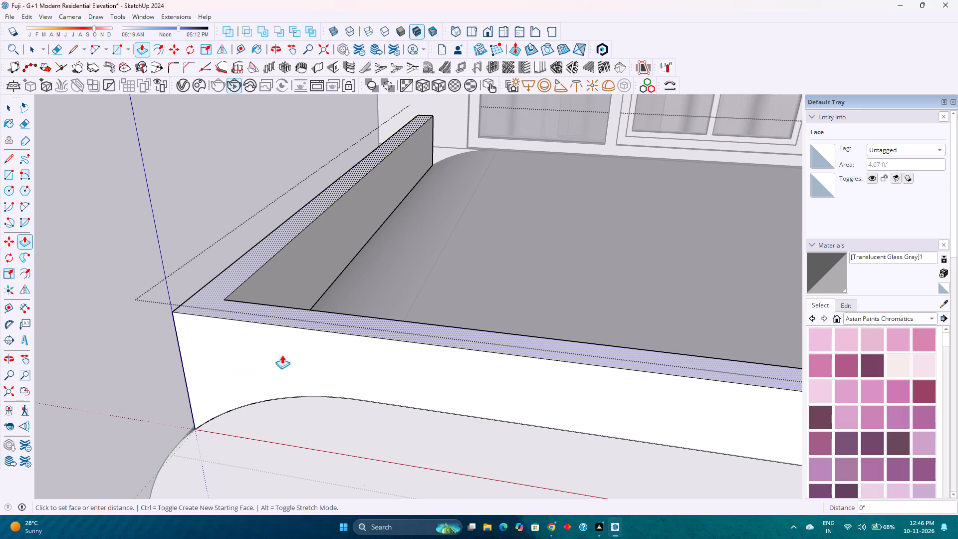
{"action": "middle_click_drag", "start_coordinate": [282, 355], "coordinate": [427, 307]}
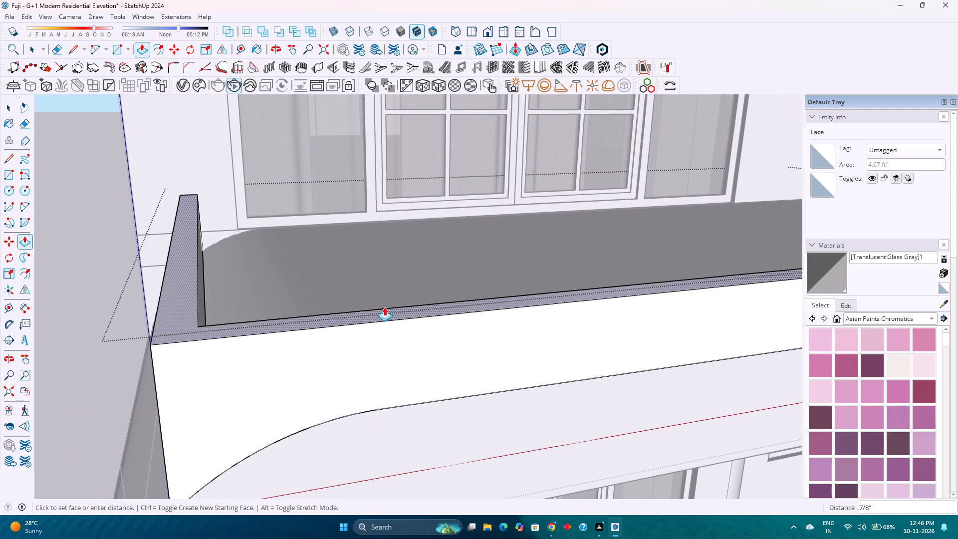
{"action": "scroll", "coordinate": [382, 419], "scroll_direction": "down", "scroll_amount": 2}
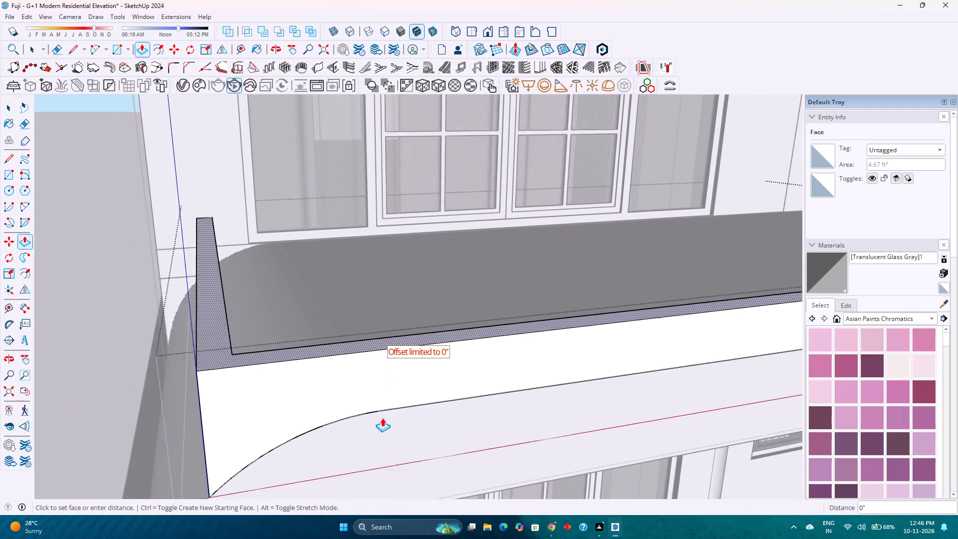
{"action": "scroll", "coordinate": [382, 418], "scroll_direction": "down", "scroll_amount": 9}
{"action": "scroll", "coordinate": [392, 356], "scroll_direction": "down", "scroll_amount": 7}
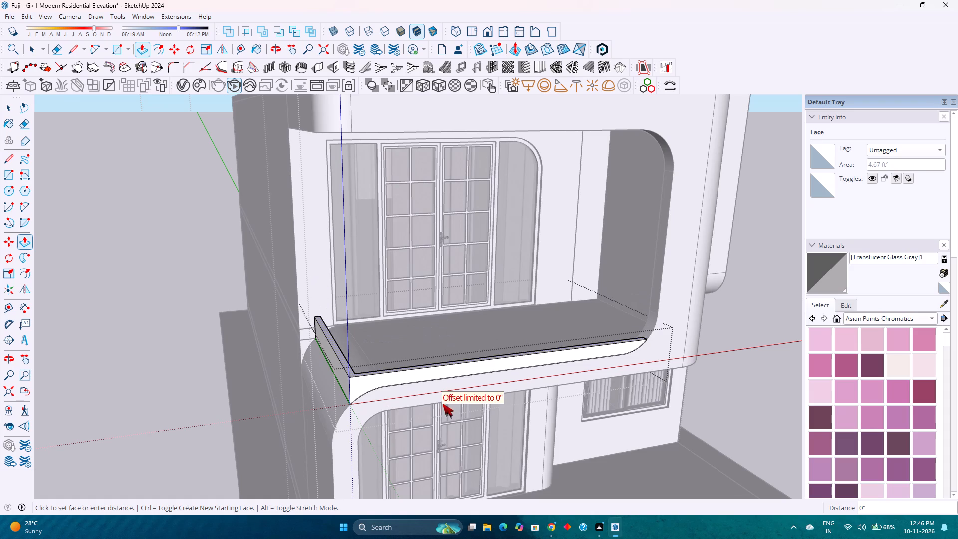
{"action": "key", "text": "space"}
Copy the balcony parapet's outer top edges on the front and side 3" down its faces.
{"action": "scroll", "coordinate": [428, 376], "scroll_direction": "up", "scroll_amount": 3}
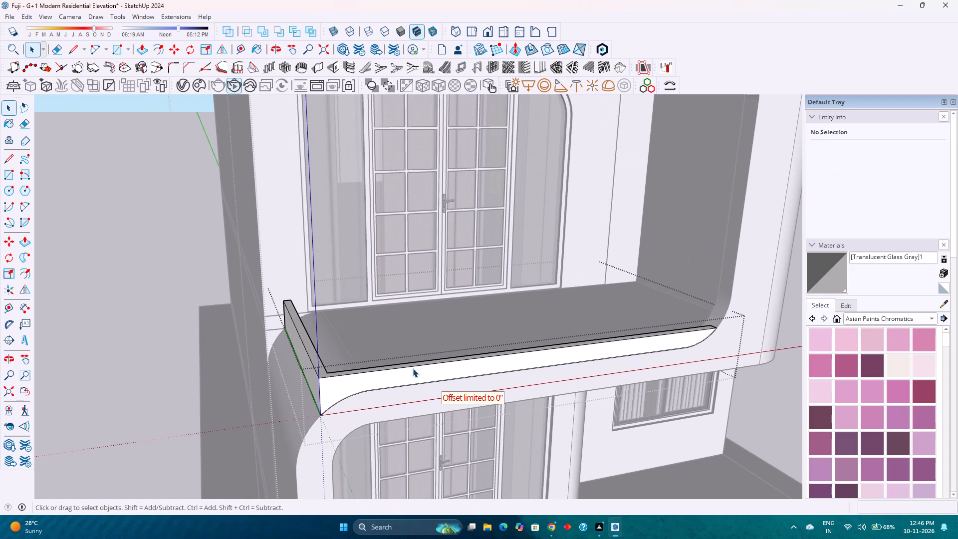
{"action": "left_click", "coordinate": [413, 367]}
{"action": "scroll", "coordinate": [347, 383], "scroll_direction": "up", "scroll_amount": 1}
{"action": "middle_click_drag", "start_coordinate": [347, 383], "coordinate": [483, 342]}
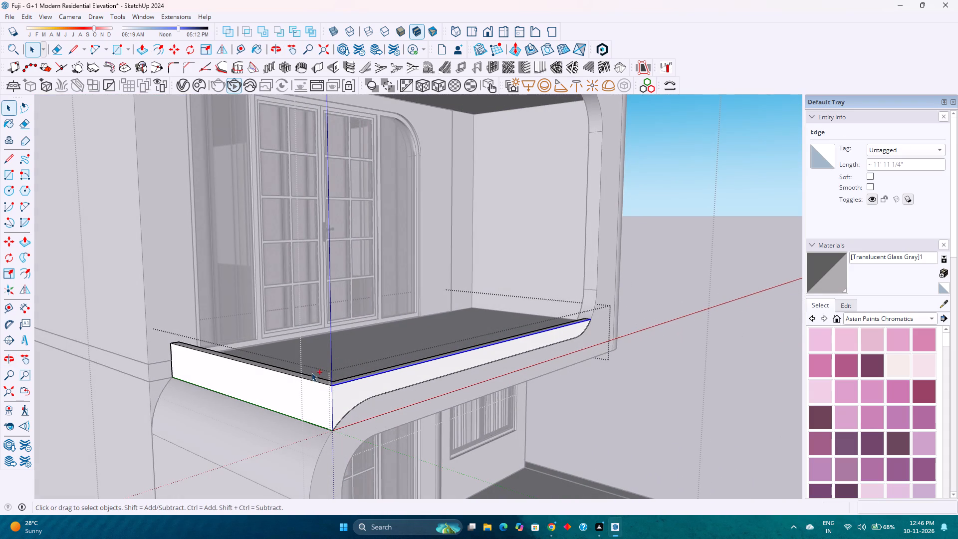
{"action": "left_click", "coordinate": [312, 381], "text": "ctrl"}
{"action": "key", "text": "m"}
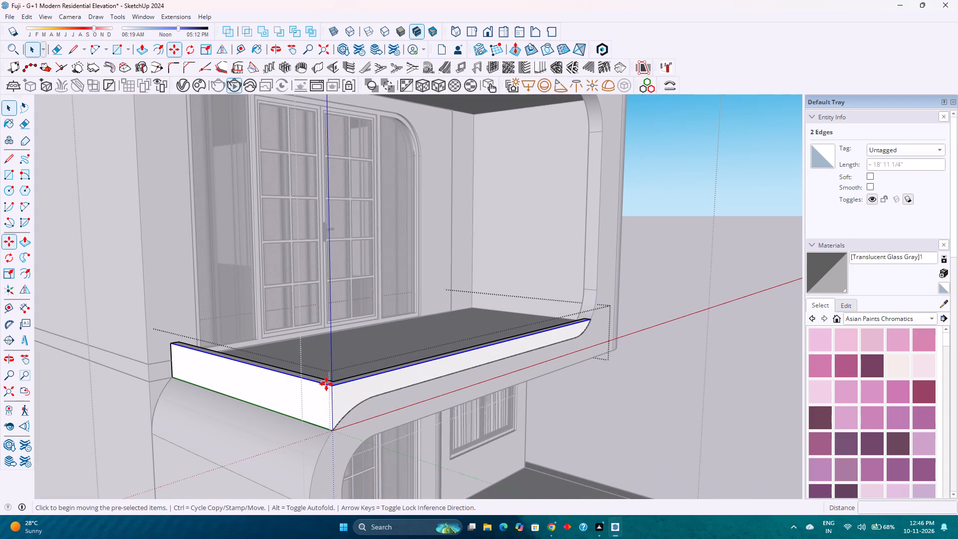
{"action": "left_click", "coordinate": [329, 388]}
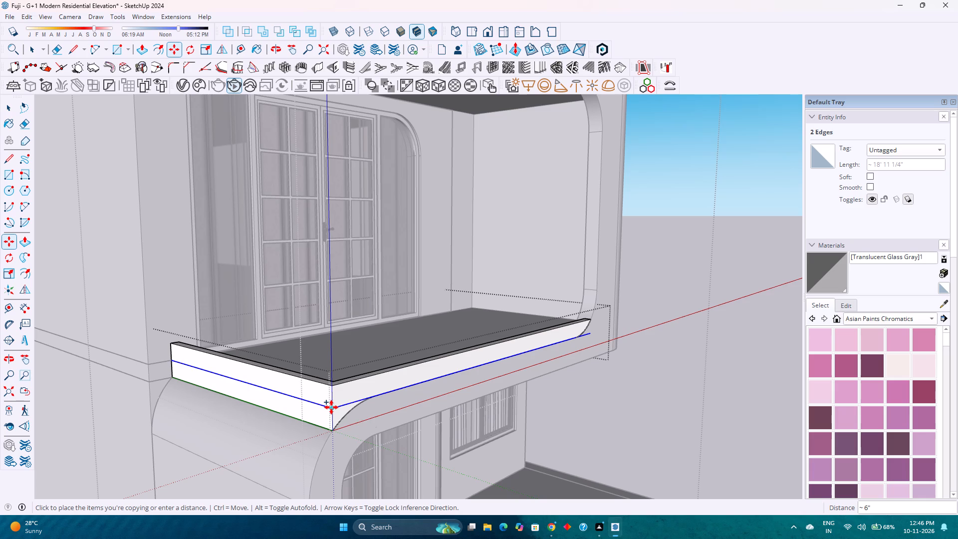
{"action": "key", "text": "3"}
{"action": "key", "text": "Return"}
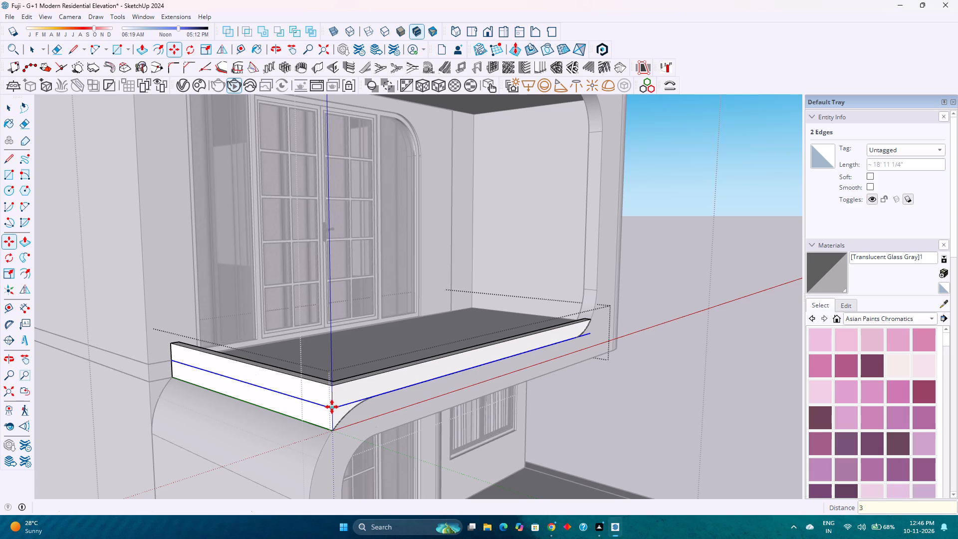
Erase the end of the copied front edge that overshoots the parapet's curved end.
{"action": "scroll", "coordinate": [427, 385], "scroll_direction": "up", "scroll_amount": 2}
{"action": "middle_click_drag", "start_coordinate": [427, 385], "coordinate": [280, 374]}
{"action": "scroll", "coordinate": [604, 378], "scroll_direction": "up", "scroll_amount": 3}
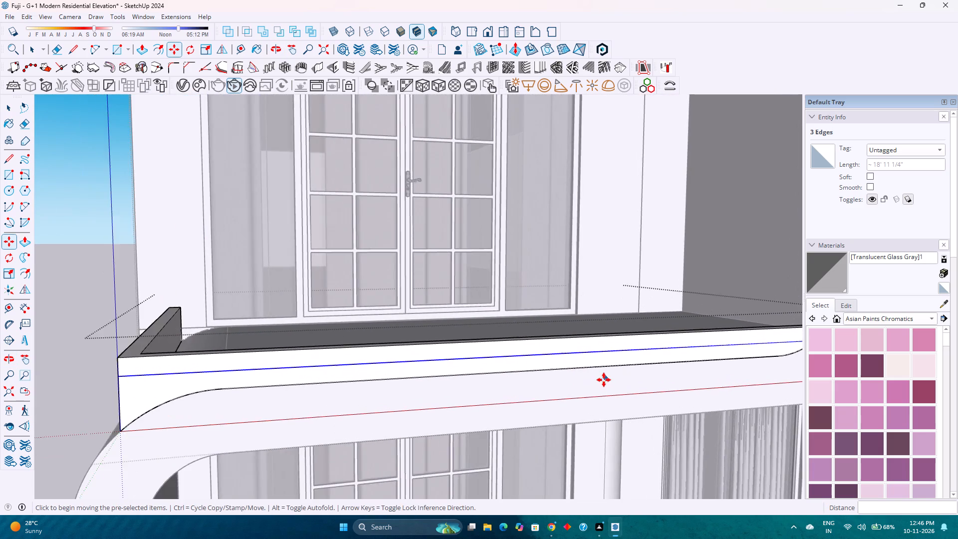
{"action": "scroll", "coordinate": [603, 380], "scroll_direction": "up", "scroll_amount": 3}
{"action": "key", "text": "space"}
{"action": "scroll", "coordinate": [437, 380], "scroll_direction": "down", "scroll_amount": 4}
{"action": "middle_click_drag", "start_coordinate": [434, 367], "coordinate": [379, 368], "text": "shift"}
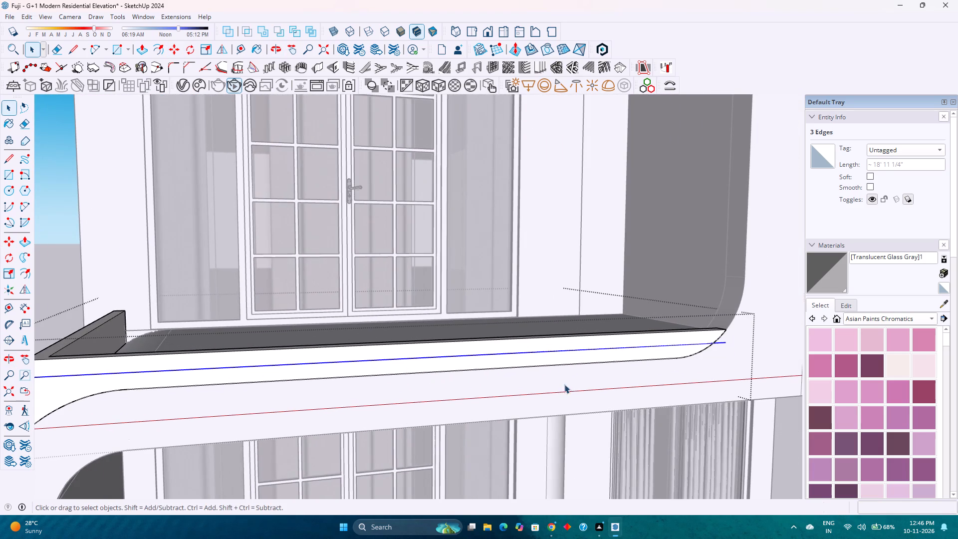
{"action": "scroll", "coordinate": [577, 385], "scroll_direction": "up", "scroll_amount": 3}
{"action": "key", "text": "e"}
{"action": "left_click_drag", "start_coordinate": [768, 333], "coordinate": [769, 328]}
{"action": "scroll", "coordinate": [692, 337], "scroll_direction": "up", "scroll_amount": 1}
{"action": "middle_click_drag", "start_coordinate": [694, 337], "coordinate": [711, 360]}
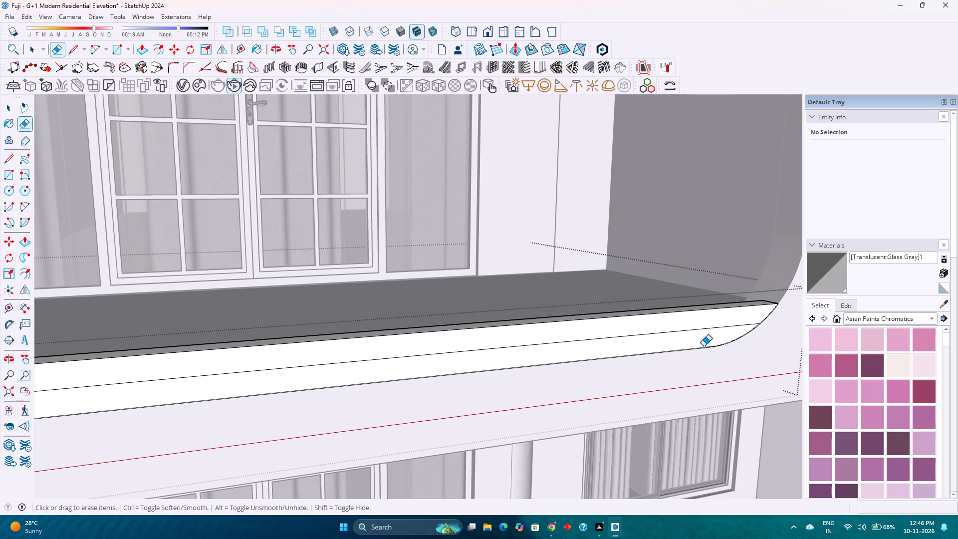
Push/Pull the upper bands of the parapet's front and side faces inward 3" to cut away its top strip.
{"action": "key", "text": "p"}
{"action": "left_click", "coordinate": [706, 320]}
{"action": "left_click", "coordinate": [683, 311]}
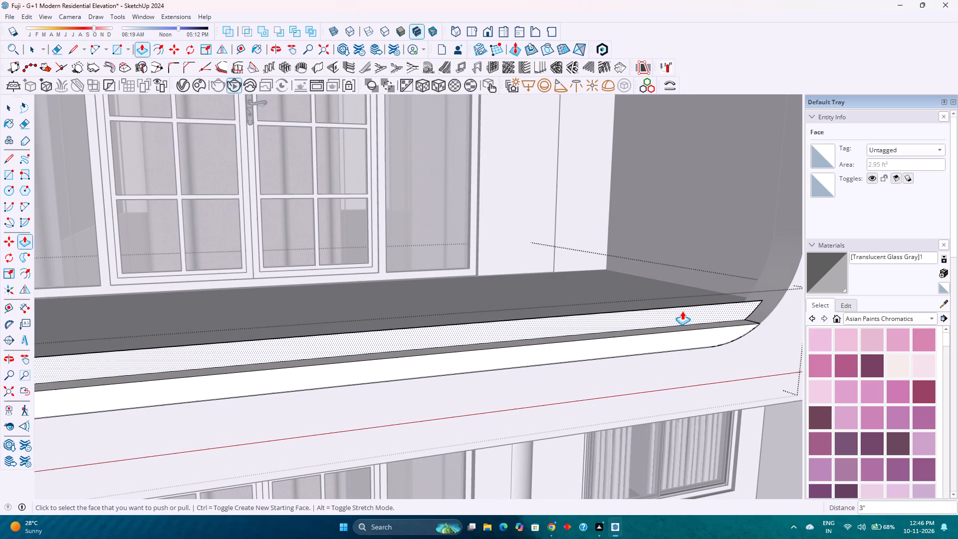
{"action": "scroll", "coordinate": [682, 311], "scroll_direction": "down", "scroll_amount": 3}
{"action": "scroll", "coordinate": [620, 321], "scroll_direction": "down", "scroll_amount": 2}
{"action": "middle_click_drag", "start_coordinate": [418, 352], "coordinate": [683, 354], "text": "shift"}
{"action": "middle_click", "coordinate": [684, 354], "text": "shift"}
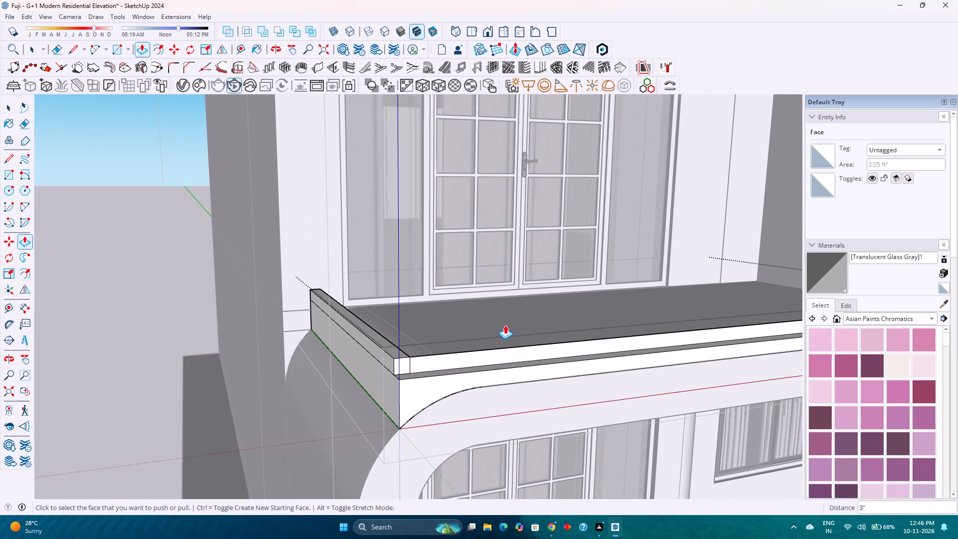
{"action": "scroll", "coordinate": [375, 338], "scroll_direction": "up", "scroll_amount": 1}
{"action": "middle_click_drag", "start_coordinate": [375, 354], "coordinate": [509, 362]}
{"action": "double_click", "coordinate": [416, 360]}
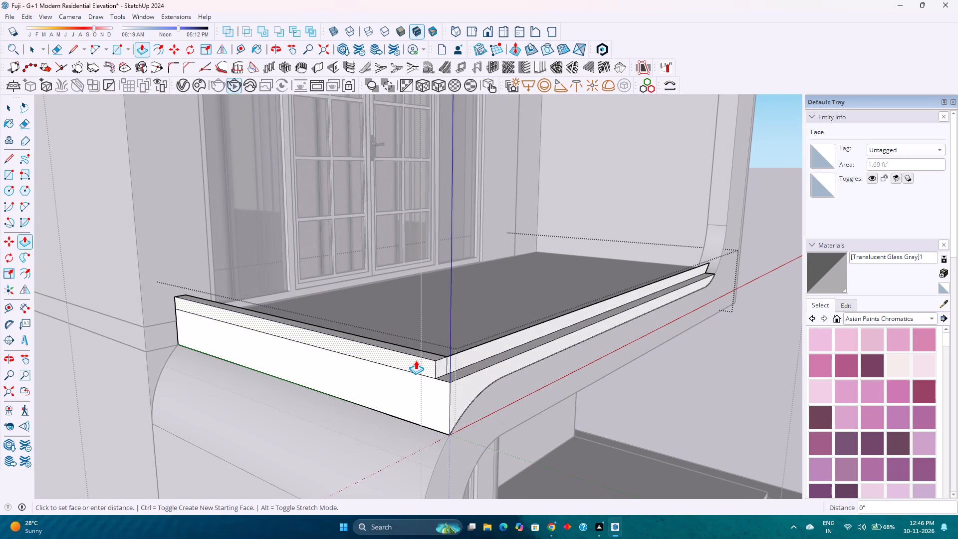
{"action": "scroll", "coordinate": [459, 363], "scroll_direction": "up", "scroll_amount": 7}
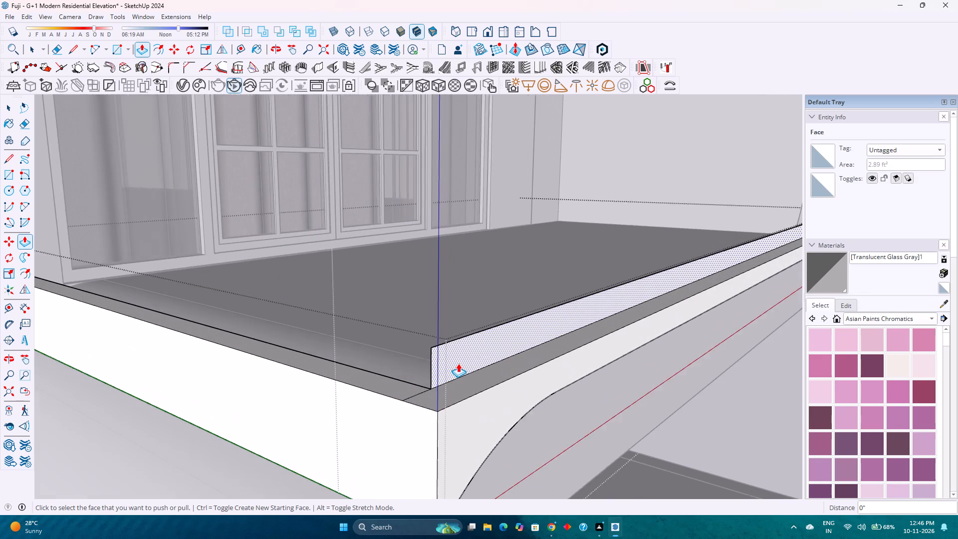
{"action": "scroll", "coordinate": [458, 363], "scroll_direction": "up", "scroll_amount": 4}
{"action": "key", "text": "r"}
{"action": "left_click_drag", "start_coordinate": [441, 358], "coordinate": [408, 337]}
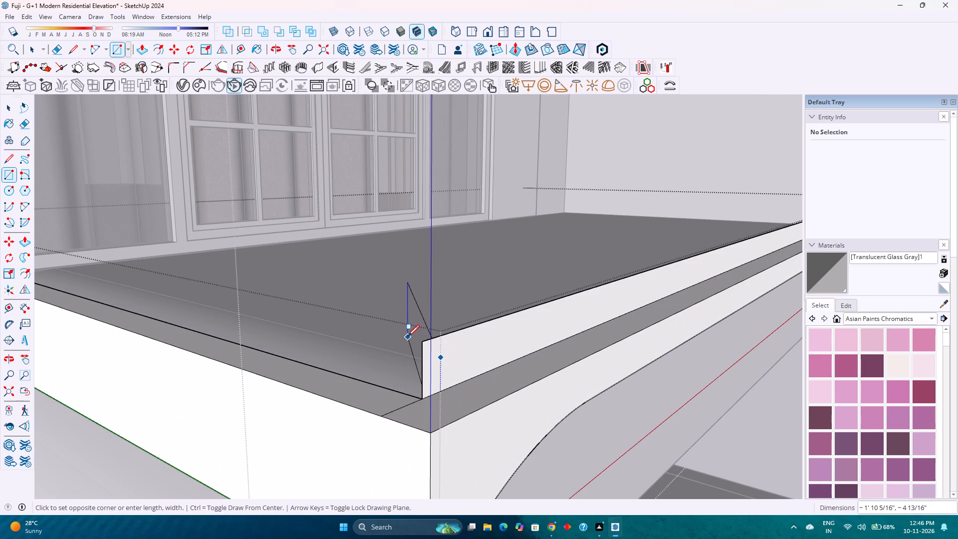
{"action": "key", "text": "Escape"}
Erase the leftover thin face and stray edges at the parapet's corner and curved end, and close the parapet group.
{"action": "key", "text": "e"}
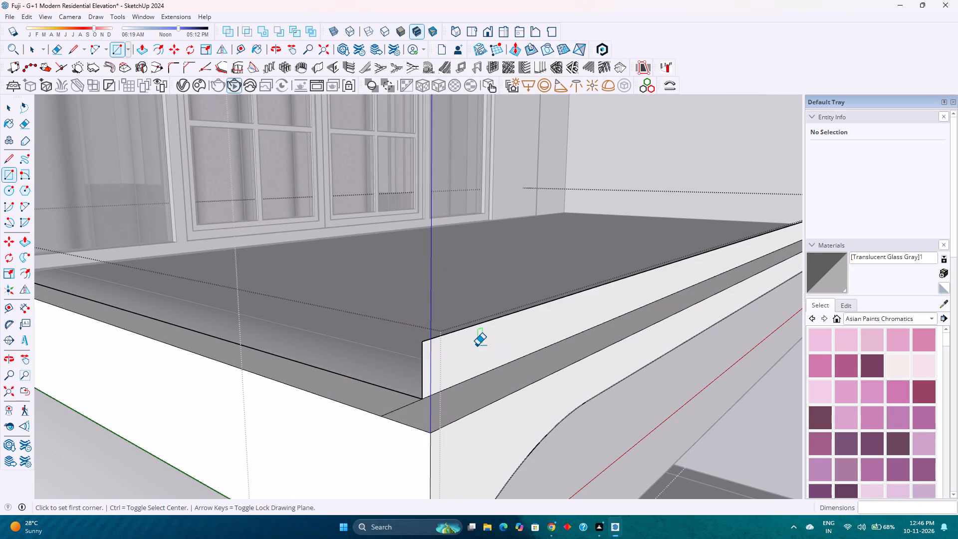
{"action": "left_click_drag", "start_coordinate": [469, 338], "coordinate": [445, 314]}
{"action": "left_click_drag", "start_coordinate": [432, 367], "coordinate": [408, 353]}
{"action": "left_click", "coordinate": [401, 407]}
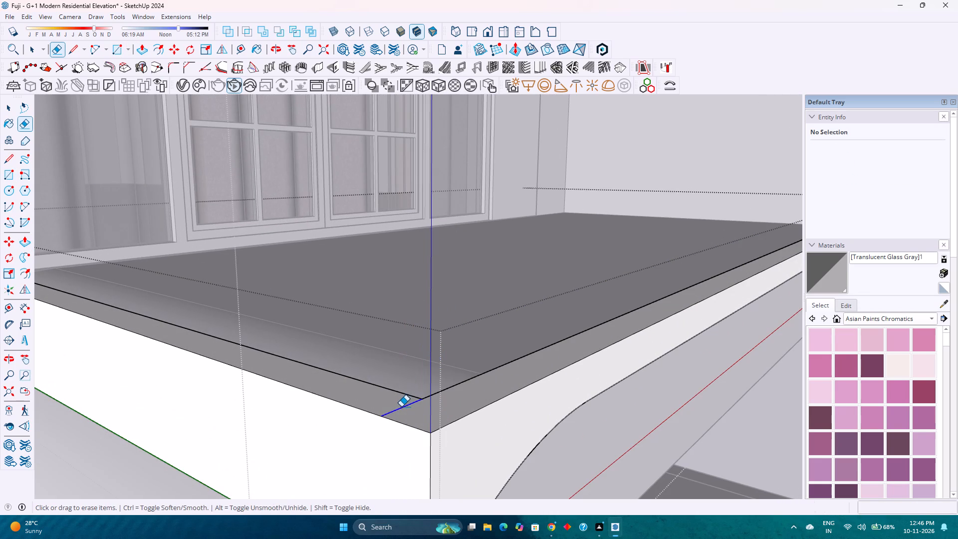
{"action": "scroll", "coordinate": [448, 380], "scroll_direction": "up", "scroll_amount": 1}
{"action": "scroll", "coordinate": [448, 380], "scroll_direction": "down", "scroll_amount": 17}
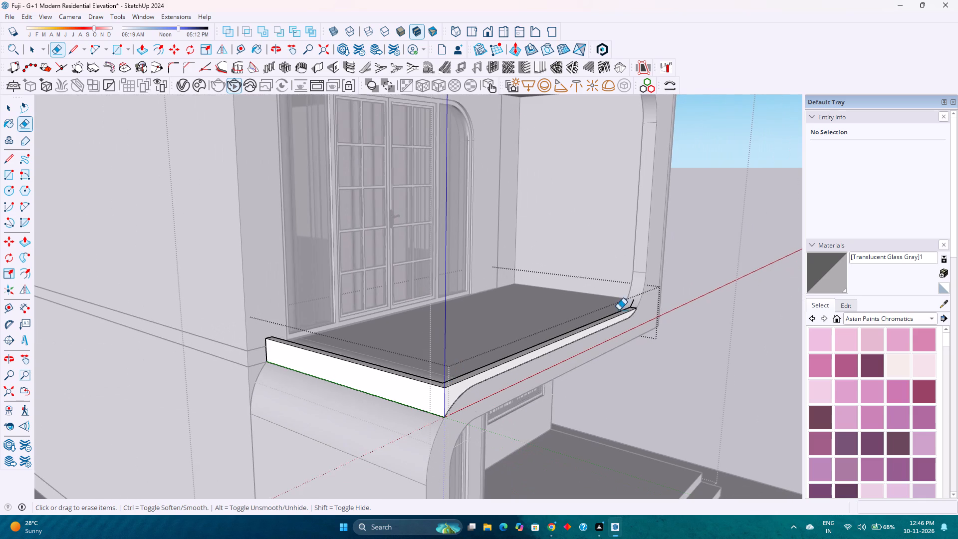
{"action": "scroll", "coordinate": [621, 307], "scroll_direction": "up", "scroll_amount": 11}
{"action": "left_click", "coordinate": [637, 309]}
{"action": "scroll", "coordinate": [550, 323], "scroll_direction": "down", "scroll_amount": 3}
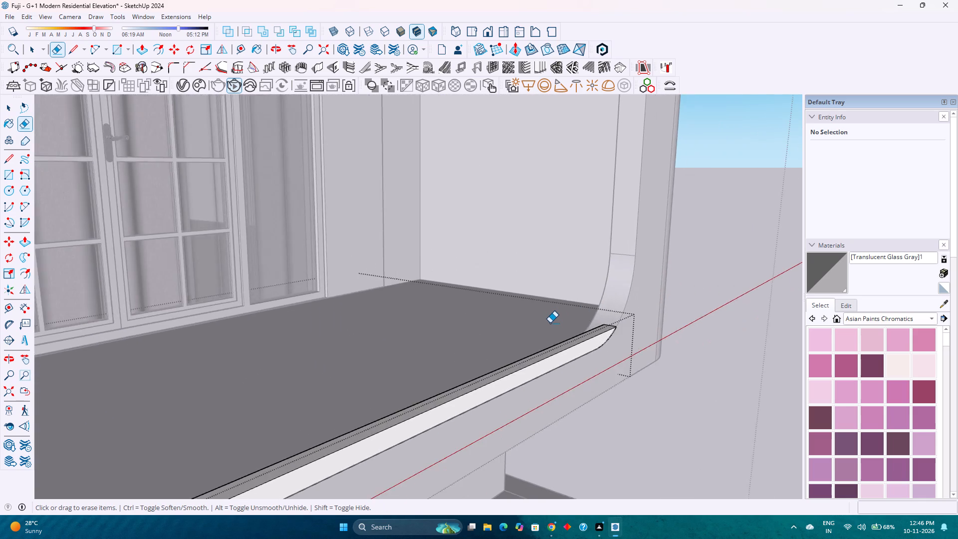
{"action": "scroll", "coordinate": [550, 323], "scroll_direction": "down", "scroll_amount": 8}
{"action": "key", "text": "space"}
{"action": "scroll", "coordinate": [586, 343], "scroll_direction": "down", "scroll_amount": 3}
{"action": "left_click", "coordinate": [668, 342]}
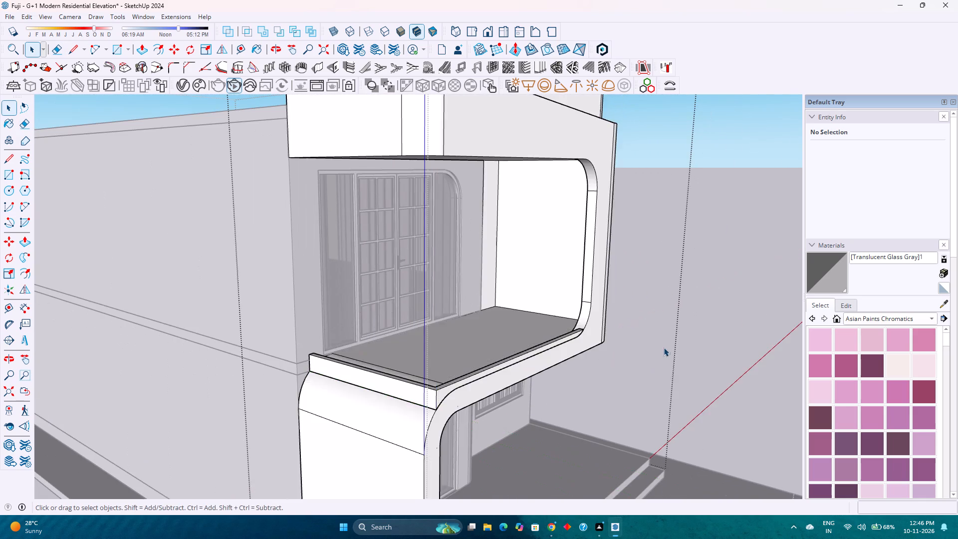
Examine the whole front elevation, focusing on the lowered first-floor balcony parapet and the surrounding frame.
{"action": "middle_click_drag", "start_coordinate": [661, 348], "coordinate": [555, 326]}
{"action": "scroll", "coordinate": [552, 325], "scroll_direction": "down", "scroll_amount": 4}
{"action": "middle_click_drag", "start_coordinate": [563, 341], "coordinate": [497, 306]}
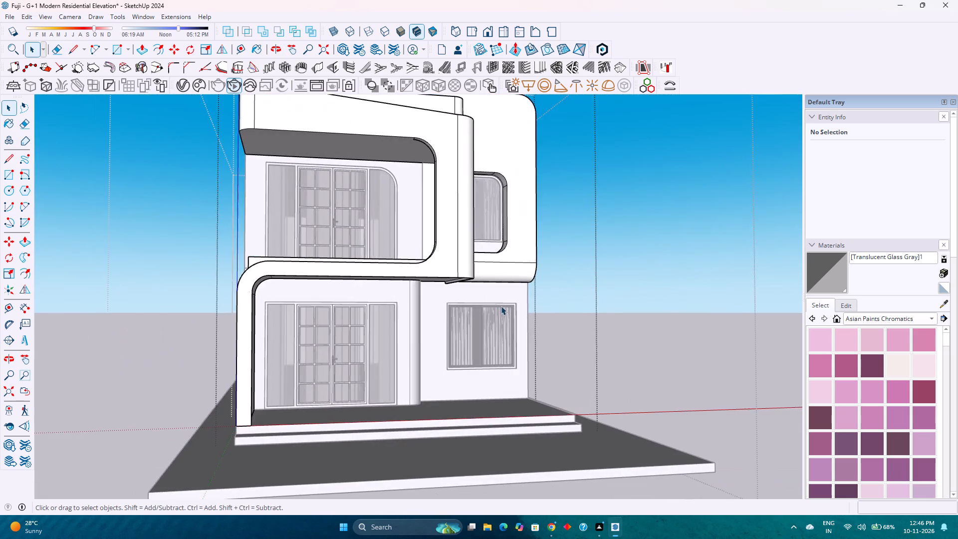
{"action": "scroll", "coordinate": [501, 306], "scroll_direction": "down", "scroll_amount": 3}
{"action": "scroll", "coordinate": [640, 282], "scroll_direction": "up", "scroll_amount": 2}
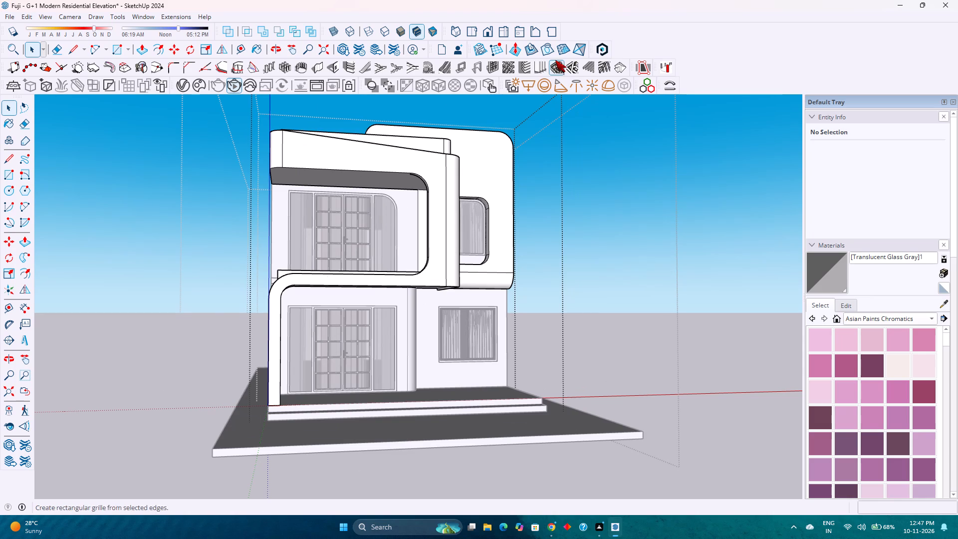
{"action": "scroll", "coordinate": [439, 287], "scroll_direction": "down", "scroll_amount": 3}
{"action": "scroll", "coordinate": [440, 287], "scroll_direction": "up", "scroll_amount": 3}
{"action": "scroll", "coordinate": [440, 287], "scroll_direction": "down", "scroll_amount": 3}
{"action": "scroll", "coordinate": [438, 287], "scroll_direction": "up", "scroll_amount": 3}
{"action": "scroll", "coordinate": [438, 287], "scroll_direction": "down", "scroll_amount": 3}
{"action": "scroll", "coordinate": [437, 286], "scroll_direction": "up", "scroll_amount": 3}
{"action": "scroll", "coordinate": [437, 285], "scroll_direction": "down", "scroll_amount": 4}
{"action": "scroll", "coordinate": [437, 285], "scroll_direction": "up", "scroll_amount": 3}
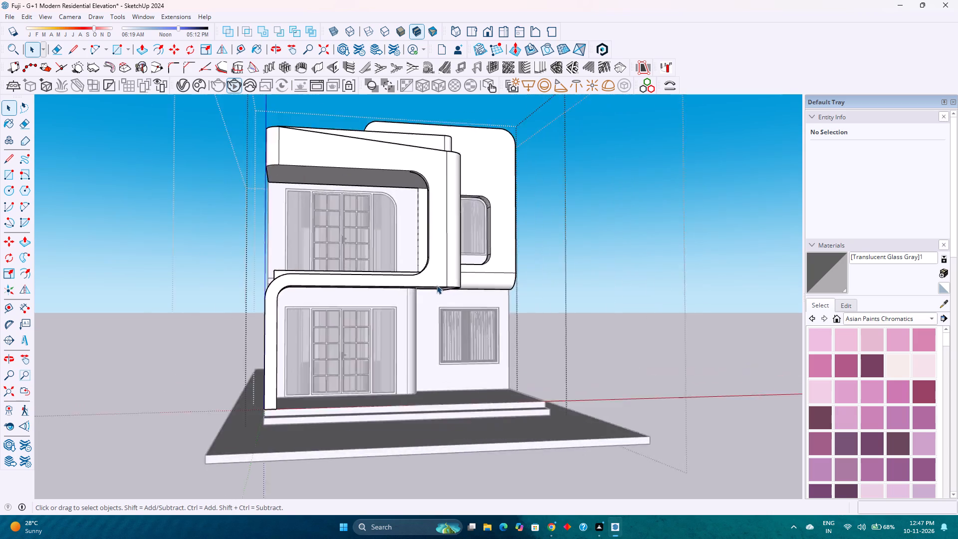
{"action": "scroll", "coordinate": [437, 285], "scroll_direction": "down", "scroll_amount": 3}
{"action": "scroll", "coordinate": [437, 285], "scroll_direction": "up", "scroll_amount": 3}
{"action": "scroll", "coordinate": [437, 285], "scroll_direction": "down", "scroll_amount": 4}
{"action": "scroll", "coordinate": [437, 285], "scroll_direction": "up", "scroll_amount": 4}
{"action": "scroll", "coordinate": [437, 285], "scroll_direction": "down", "scroll_amount": 4}
{"action": "scroll", "coordinate": [437, 285], "scroll_direction": "up", "scroll_amount": 4}
{"action": "scroll", "coordinate": [437, 285], "scroll_direction": "down", "scroll_amount": 4}
{"action": "scroll", "coordinate": [437, 285], "scroll_direction": "up", "scroll_amount": 3}
{"action": "scroll", "coordinate": [437, 285], "scroll_direction": "down", "scroll_amount": 3}
{"action": "scroll", "coordinate": [437, 285], "scroll_direction": "up", "scroll_amount": 3}
{"action": "scroll", "coordinate": [437, 285], "scroll_direction": "down", "scroll_amount": 3}
{"action": "scroll", "coordinate": [437, 285], "scroll_direction": "up", "scroll_amount": 3}
{"action": "scroll", "coordinate": [437, 285], "scroll_direction": "down", "scroll_amount": 3}
{"action": "scroll", "coordinate": [437, 285], "scroll_direction": "up", "scroll_amount": 4}
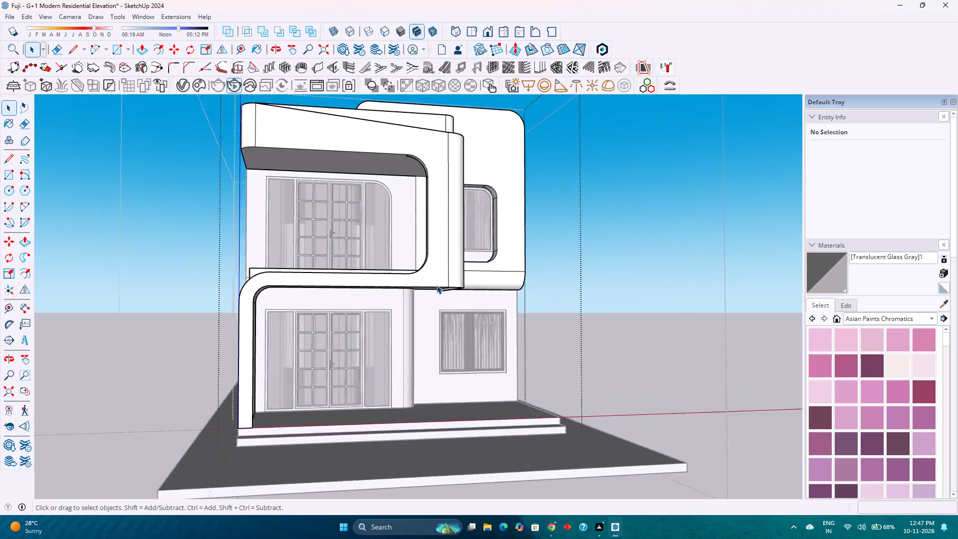
{"action": "scroll", "coordinate": [437, 285], "scroll_direction": "down", "scroll_amount": 5}
{"action": "scroll", "coordinate": [437, 285], "scroll_direction": "up", "scroll_amount": 1}
{"action": "scroll", "coordinate": [437, 285], "scroll_direction": "down", "scroll_amount": 4}
{"action": "middle_click", "coordinate": [437, 285]}
{"action": "middle_click_drag", "start_coordinate": [437, 285], "coordinate": [416, 335]}
{"action": "scroll", "coordinate": [426, 330], "scroll_direction": "down", "scroll_amount": 5}
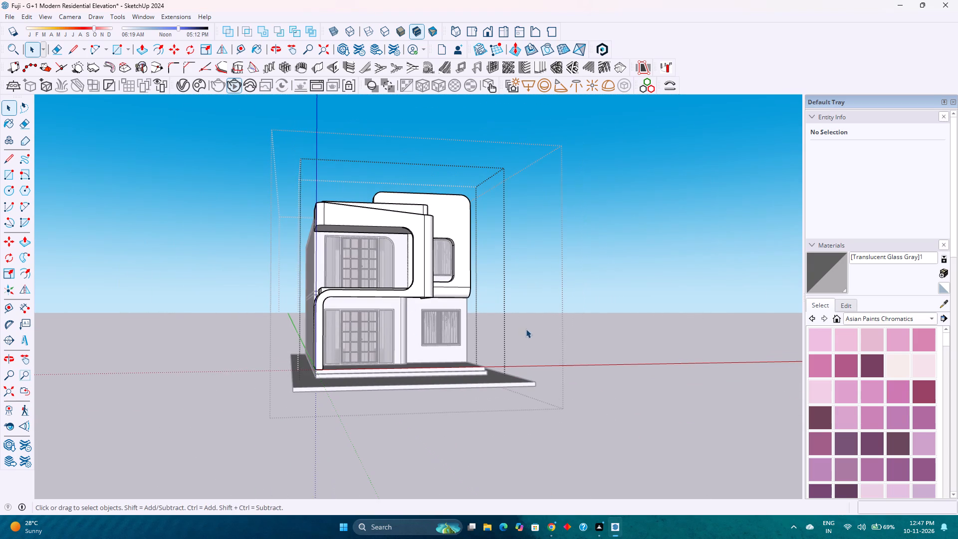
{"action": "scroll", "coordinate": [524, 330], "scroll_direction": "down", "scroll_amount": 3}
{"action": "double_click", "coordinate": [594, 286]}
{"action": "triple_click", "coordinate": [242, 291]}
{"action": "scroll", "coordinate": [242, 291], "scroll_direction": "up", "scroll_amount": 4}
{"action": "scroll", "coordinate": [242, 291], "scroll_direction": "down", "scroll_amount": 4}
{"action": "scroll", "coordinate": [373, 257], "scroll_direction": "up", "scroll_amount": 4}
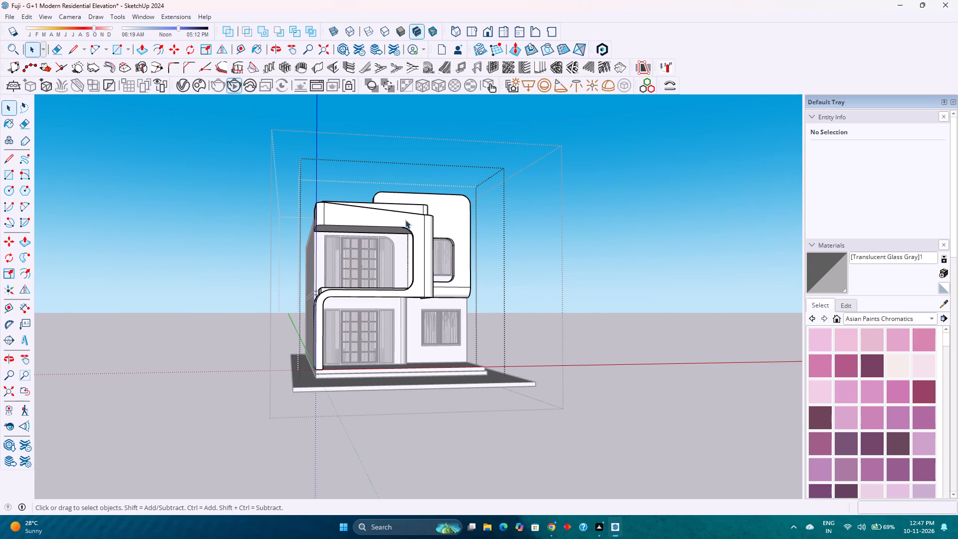
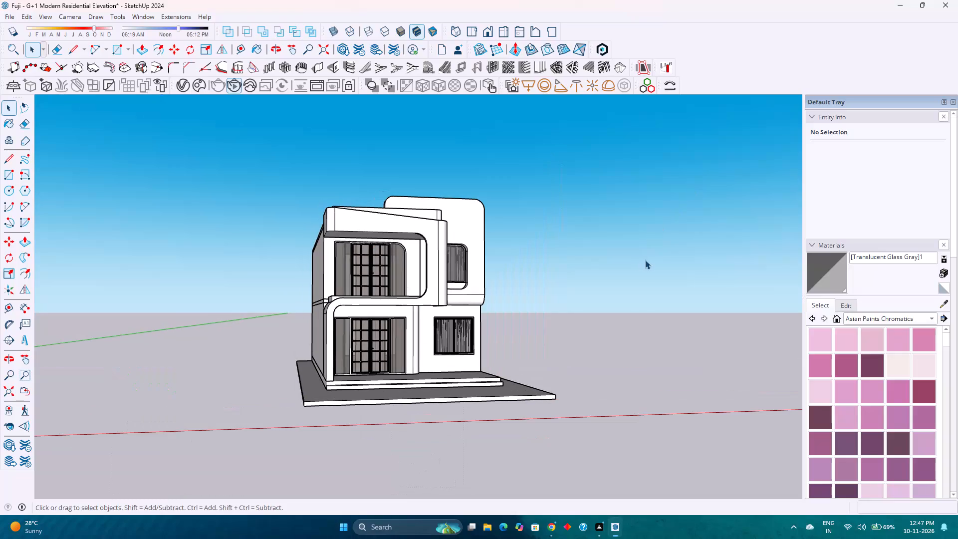
Examine the house's front elevation from eye-level angles, checking the balcony parapet against the surrounding frame near and far.
{"action": "scroll", "coordinate": [645, 250], "scroll_direction": "down", "scroll_amount": 5}
{"action": "scroll", "coordinate": [540, 294], "scroll_direction": "up", "scroll_amount": 2}
{"action": "middle_click_drag", "start_coordinate": [540, 294], "coordinate": [532, 296]}
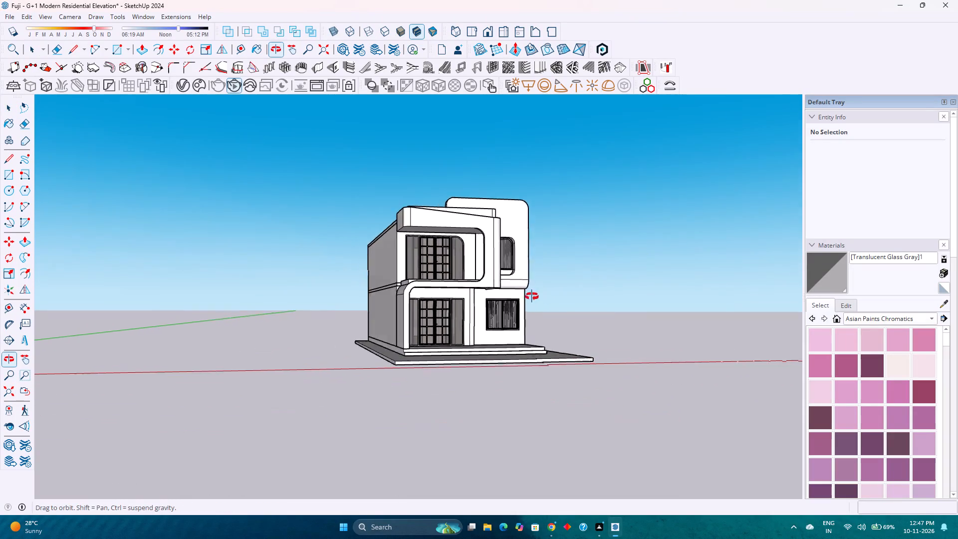
{"action": "middle_click_drag", "start_coordinate": [532, 296], "coordinate": [217, 343]}
{"action": "scroll", "coordinate": [220, 340], "scroll_direction": "down", "scroll_amount": 3}
{"action": "scroll", "coordinate": [221, 340], "scroll_direction": "up", "scroll_amount": 7}
{"action": "middle_click_drag", "start_coordinate": [226, 337], "coordinate": [440, 298]}
{"action": "middle_click_drag", "start_coordinate": [450, 297], "coordinate": [468, 296]}
{"action": "scroll", "coordinate": [503, 290], "scroll_direction": "down", "scroll_amount": 4}
{"action": "scroll", "coordinate": [503, 290], "scroll_direction": "up", "scroll_amount": 5}
{"action": "scroll", "coordinate": [503, 290], "scroll_direction": "down", "scroll_amount": 5}
{"action": "scroll", "coordinate": [503, 290], "scroll_direction": "up", "scroll_amount": 2}
{"action": "scroll", "coordinate": [488, 296], "scroll_direction": "down", "scroll_amount": 5}
{"action": "scroll", "coordinate": [488, 296], "scroll_direction": "up", "scroll_amount": 4}
{"action": "scroll", "coordinate": [488, 296], "scroll_direction": "down", "scroll_amount": 4}
{"action": "scroll", "coordinate": [488, 296], "scroll_direction": "up", "scroll_amount": 4}
{"action": "scroll", "coordinate": [407, 308], "scroll_direction": "up", "scroll_amount": 5}
{"action": "scroll", "coordinate": [407, 308], "scroll_direction": "down", "scroll_amount": 4}
{"action": "scroll", "coordinate": [407, 308], "scroll_direction": "up", "scroll_amount": 3}
{"action": "scroll", "coordinate": [407, 308], "scroll_direction": "down", "scroll_amount": 2}
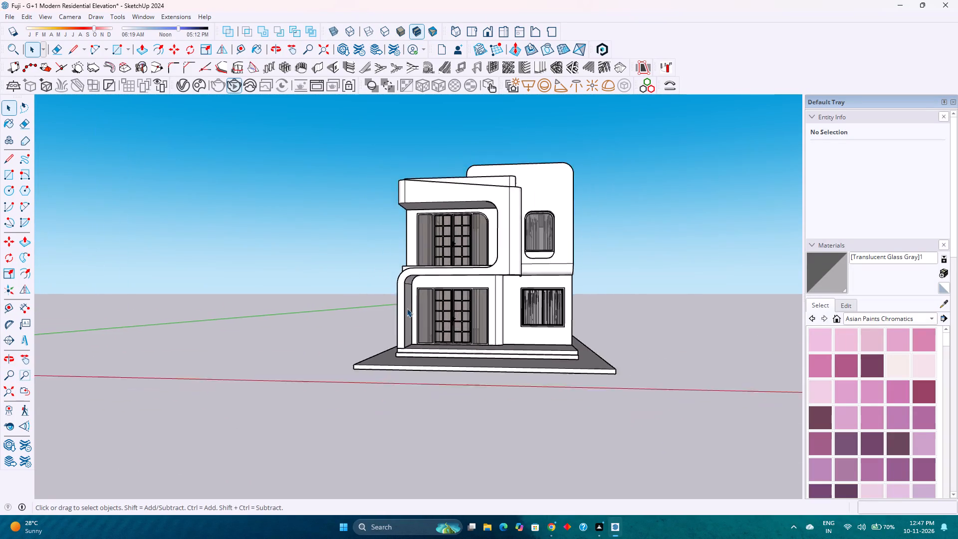
{"action": "scroll", "coordinate": [407, 308], "scroll_direction": "down", "scroll_amount": 1}
{"action": "scroll", "coordinate": [407, 308], "scroll_direction": "up", "scroll_amount": 3}
{"action": "scroll", "coordinate": [407, 308], "scroll_direction": "down", "scroll_amount": 4}
{"action": "scroll", "coordinate": [407, 308], "scroll_direction": "up", "scroll_amount": 4}
{"action": "scroll", "coordinate": [407, 308], "scroll_direction": "down", "scroll_amount": 4}
{"action": "scroll", "coordinate": [407, 308], "scroll_direction": "up", "scroll_amount": 4}
{"action": "scroll", "coordinate": [407, 308], "scroll_direction": "down", "scroll_amount": 4}
{"action": "scroll", "coordinate": [407, 308], "scroll_direction": "up", "scroll_amount": 4}
{"action": "scroll", "coordinate": [407, 308], "scroll_direction": "down", "scroll_amount": 4}
{"action": "scroll", "coordinate": [407, 308], "scroll_direction": "up", "scroll_amount": 4}
{"action": "scroll", "coordinate": [407, 308], "scroll_direction": "down", "scroll_amount": 4}
{"action": "scroll", "coordinate": [407, 308], "scroll_direction": "up", "scroll_amount": 4}
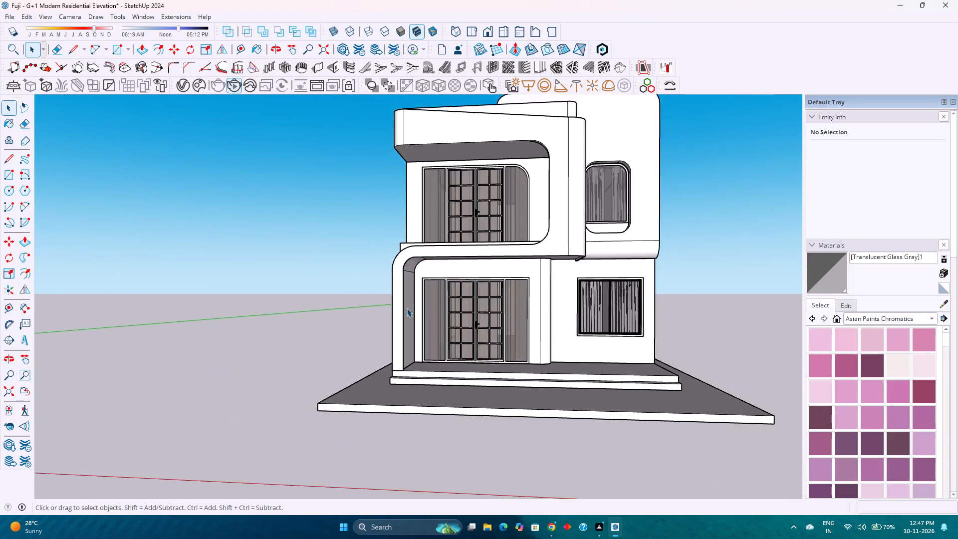
{"action": "scroll", "coordinate": [407, 308], "scroll_direction": "down", "scroll_amount": 4}
{"action": "scroll", "coordinate": [407, 308], "scroll_direction": "up", "scroll_amount": 3}
{"action": "scroll", "coordinate": [407, 308], "scroll_direction": "down", "scroll_amount": 1}
{"action": "scroll", "coordinate": [407, 308], "scroll_direction": "up", "scroll_amount": 3}
{"action": "scroll", "coordinate": [407, 308], "scroll_direction": "down", "scroll_amount": 4}
{"action": "scroll", "coordinate": [407, 308], "scroll_direction": "up", "scroll_amount": 4}
{"action": "scroll", "coordinate": [407, 308], "scroll_direction": "down", "scroll_amount": 8}
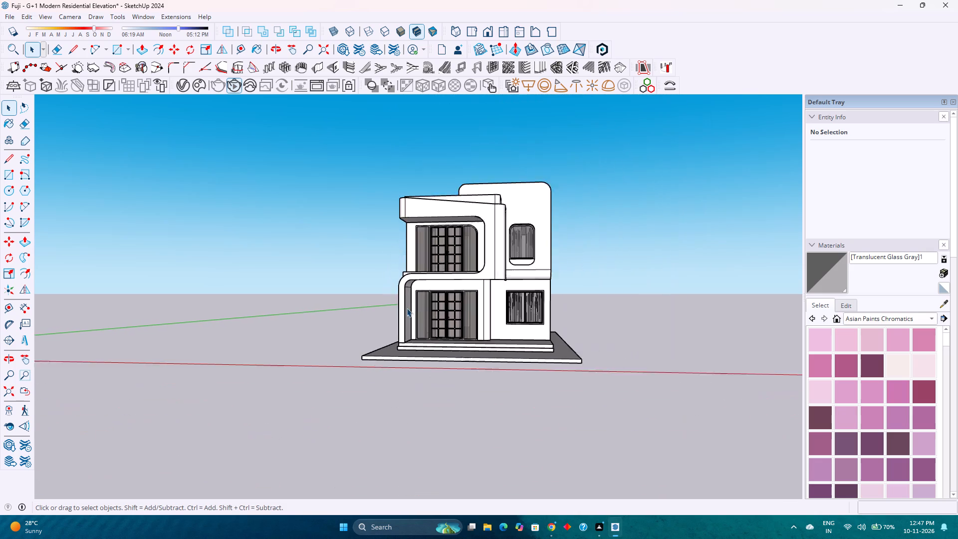
{"action": "scroll", "coordinate": [407, 308], "scroll_direction": "down", "scroll_amount": 4}
Inspect the whole house from above, below and both sides, checking the projecting frame, roof slab and plinth massing.
{"action": "middle_click_drag", "start_coordinate": [566, 292], "coordinate": [656, 375]}
{"action": "scroll", "coordinate": [579, 278], "scroll_direction": "up", "scroll_amount": 4}
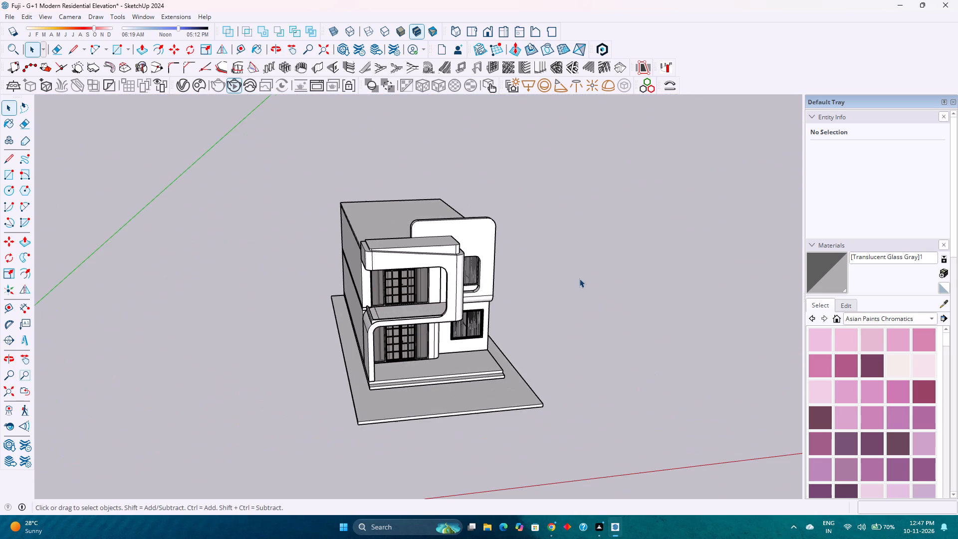
{"action": "scroll", "coordinate": [579, 278], "scroll_direction": "up", "scroll_amount": 3}
{"action": "scroll", "coordinate": [579, 278], "scroll_direction": "down", "scroll_amount": 4}
{"action": "middle_click_drag", "start_coordinate": [577, 352], "coordinate": [365, 393]}
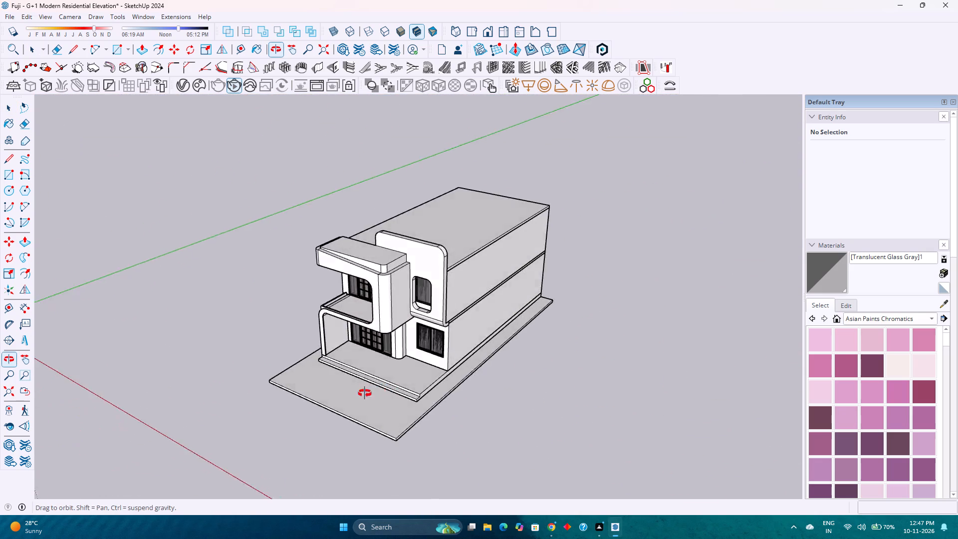
{"action": "middle_click_drag", "start_coordinate": [365, 393], "coordinate": [631, 356]}
{"action": "middle_click", "coordinate": [631, 356]}
{"action": "scroll", "coordinate": [610, 344], "scroll_direction": "down", "scroll_amount": 4}
{"action": "scroll", "coordinate": [565, 394], "scroll_direction": "up", "scroll_amount": 6}
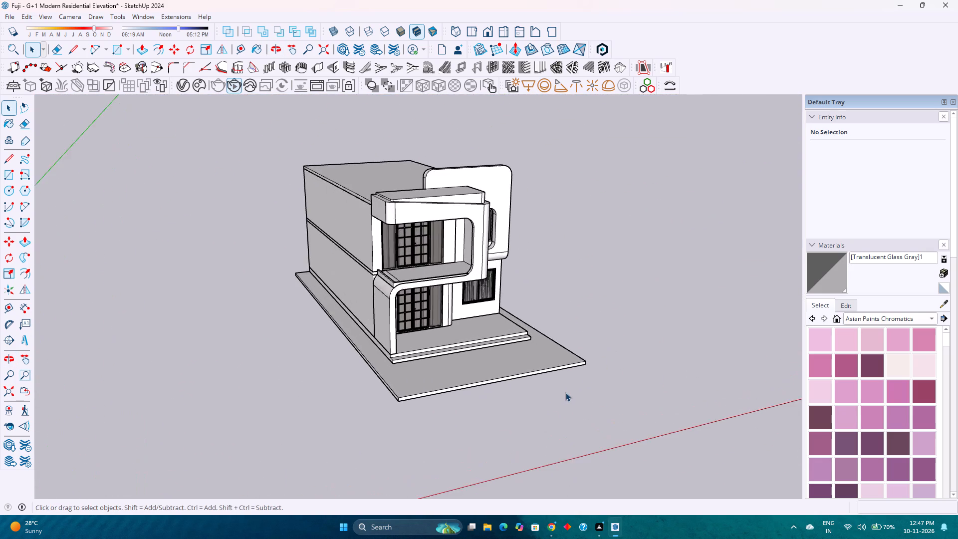
{"action": "middle_click_drag", "start_coordinate": [565, 392], "coordinate": [221, 380]}
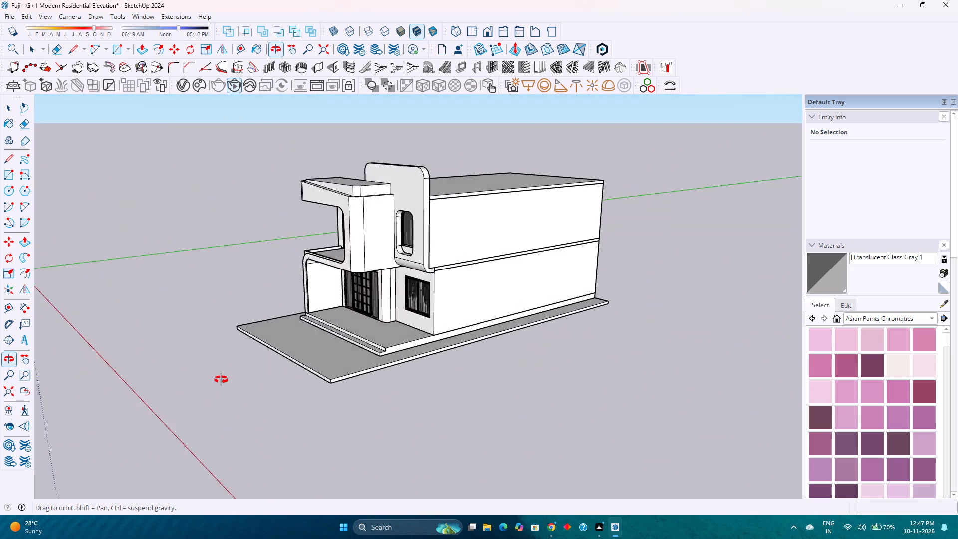
{"action": "middle_click_drag", "start_coordinate": [221, 380], "coordinate": [672, 353]}
{"action": "middle_click_drag", "start_coordinate": [670, 357], "coordinate": [444, 285]}
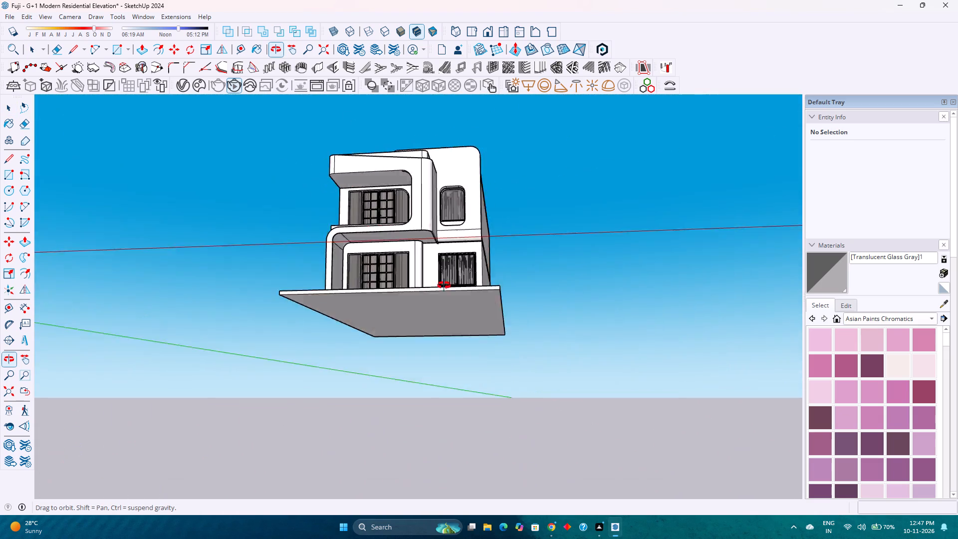
{"action": "middle_click_drag", "start_coordinate": [444, 285], "coordinate": [481, 318]}
{"action": "scroll", "coordinate": [499, 322], "scroll_direction": "up", "scroll_amount": 6}
{"action": "middle_click_drag", "start_coordinate": [497, 312], "coordinate": [181, 335]}
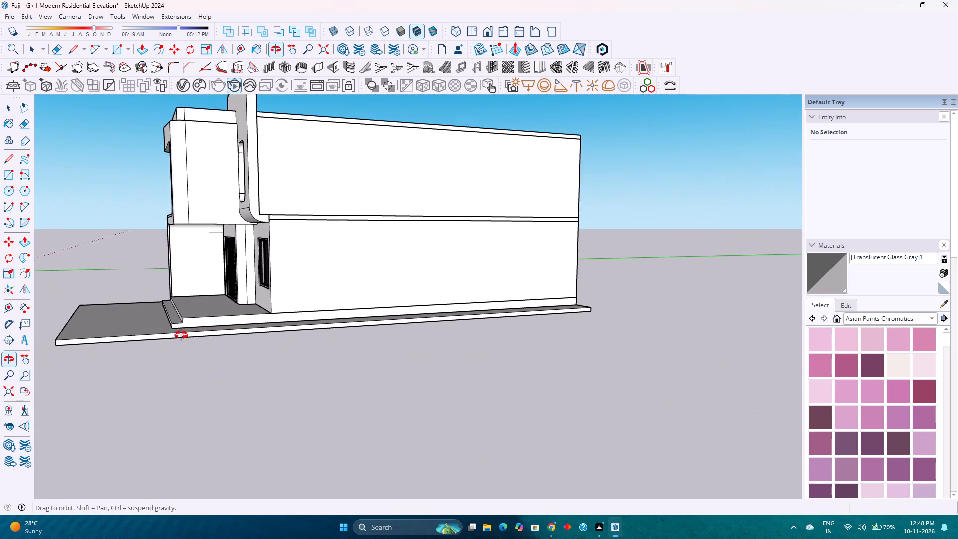
{"action": "middle_click_drag", "start_coordinate": [181, 335], "coordinate": [527, 303]}
{"action": "middle_click", "coordinate": [527, 303]}
{"action": "scroll", "coordinate": [525, 303], "scroll_direction": "up", "scroll_amount": 1}
{"action": "scroll", "coordinate": [495, 301], "scroll_direction": "down", "scroll_amount": 4}
{"action": "middle_click_drag", "start_coordinate": [303, 307], "coordinate": [420, 343]}
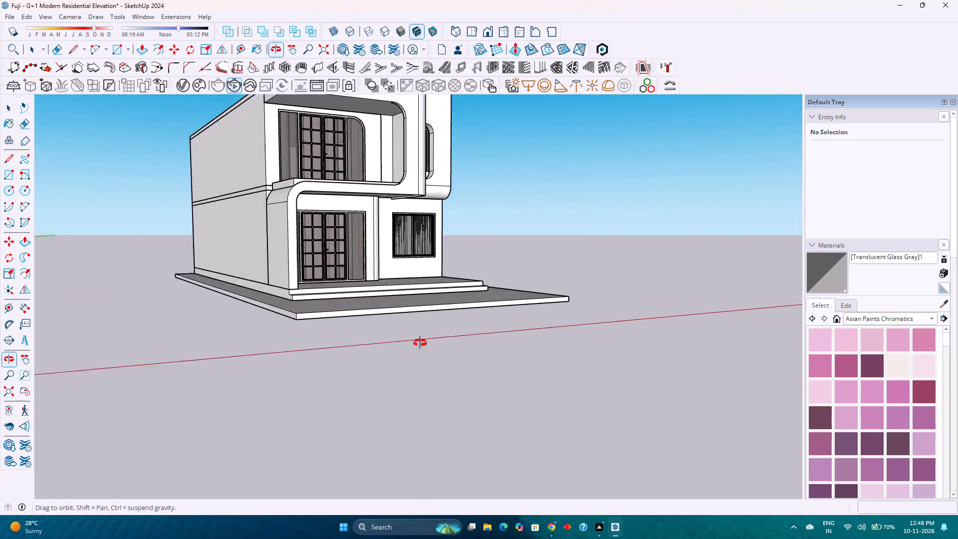
{"action": "middle_click_drag", "start_coordinate": [420, 343], "coordinate": [215, 361]}
{"action": "middle_click", "coordinate": [215, 361]}
{"action": "scroll", "coordinate": [216, 350], "scroll_direction": "down", "scroll_amount": 4}
{"action": "scroll", "coordinate": [426, 205], "scroll_direction": "down", "scroll_amount": 4}
{"action": "scroll", "coordinate": [426, 205], "scroll_direction": "up", "scroll_amount": 5}
{"action": "middle_click_drag", "start_coordinate": [422, 204], "coordinate": [420, 192]}
{"action": "middle_click_drag", "start_coordinate": [420, 192], "coordinate": [432, 140]}
{"action": "scroll", "coordinate": [431, 142], "scroll_direction": "up", "scroll_amount": 3}
{"action": "scroll", "coordinate": [431, 142], "scroll_direction": "down", "scroll_amount": 8}
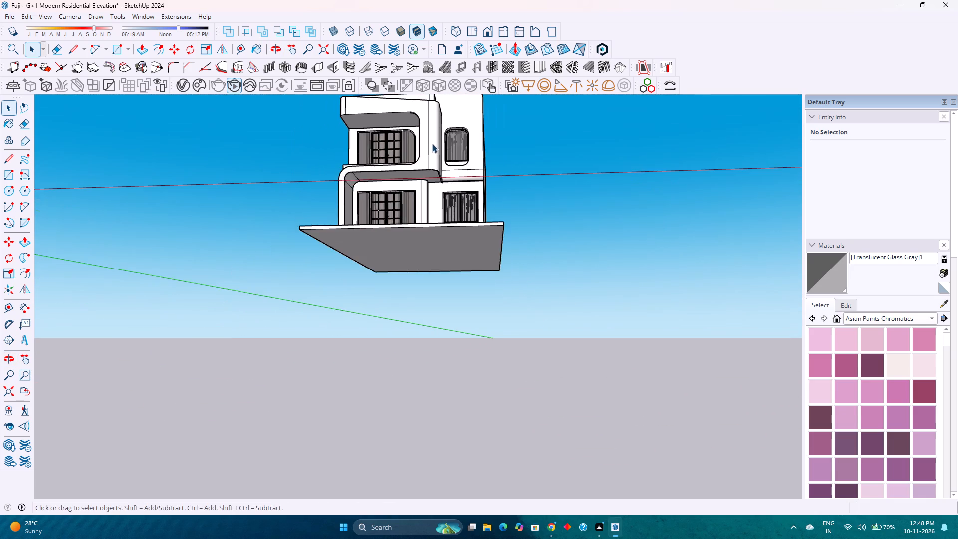
{"action": "scroll", "coordinate": [432, 144], "scroll_direction": "down", "scroll_amount": 3}
{"action": "middle_click_drag", "start_coordinate": [432, 143], "coordinate": [465, 293]}
{"action": "scroll", "coordinate": [465, 293], "scroll_direction": "down", "scroll_amount": 1}
{"action": "scroll", "coordinate": [399, 130], "scroll_direction": "up", "scroll_amount": 4}
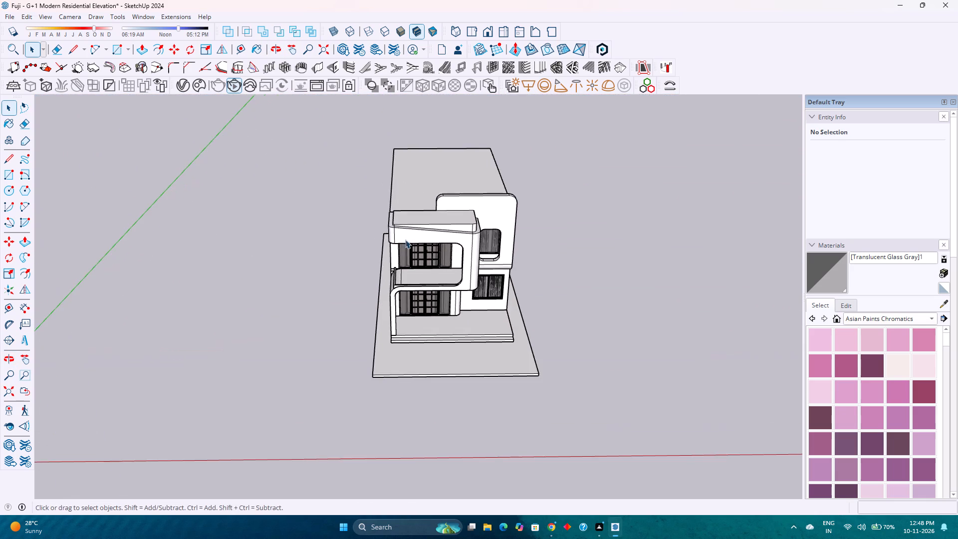
{"action": "middle_click_drag", "start_coordinate": [405, 240], "coordinate": [387, 194]}
{"action": "middle_click", "coordinate": [387, 194]}
Review the facade in the standard Front view, comparing the balcony frame, door and window openings and entrance steps.
{"action": "left_click", "coordinate": [483, 26]}
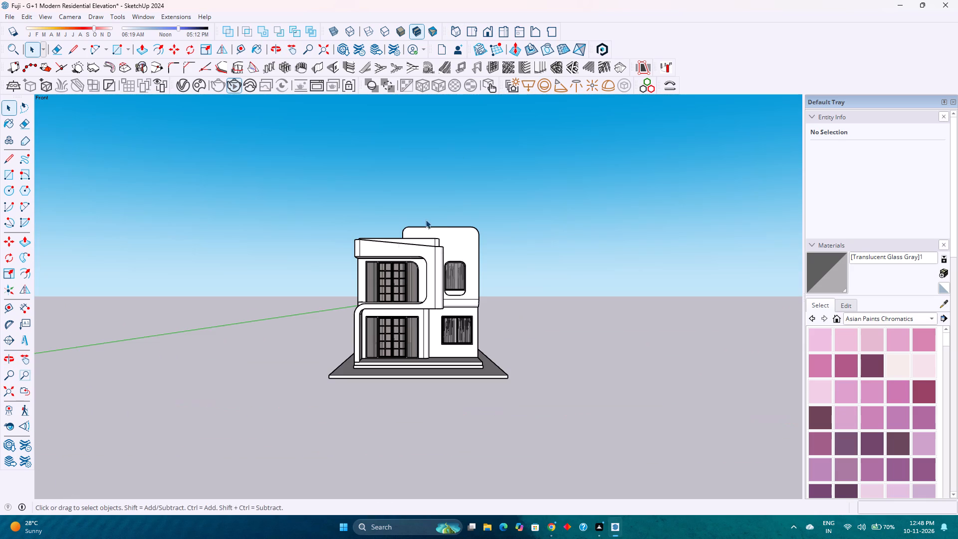
{"action": "scroll", "coordinate": [408, 321], "scroll_direction": "up", "scroll_amount": 6}
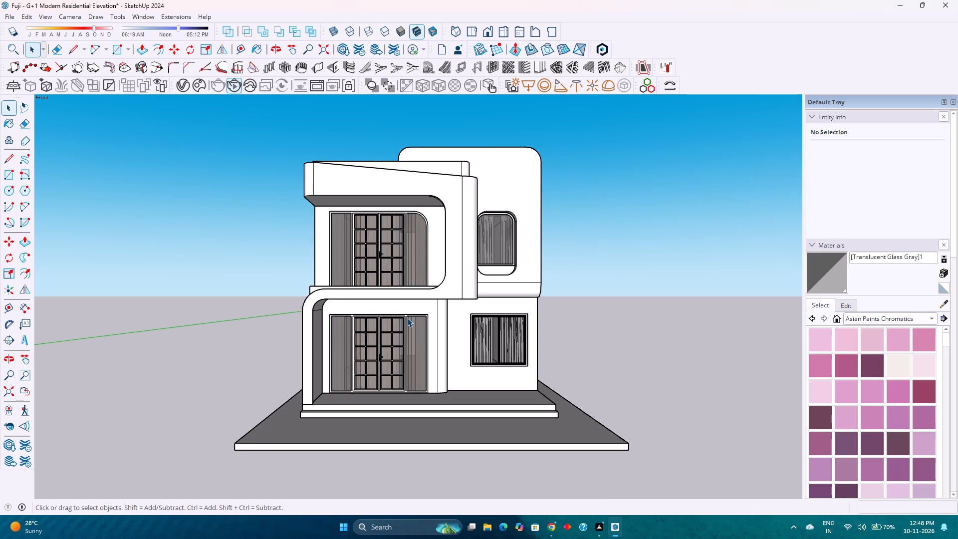
{"action": "scroll", "coordinate": [407, 318], "scroll_direction": "up", "scroll_amount": 4}
{"action": "scroll", "coordinate": [407, 318], "scroll_direction": "down", "scroll_amount": 4}
{"action": "scroll", "coordinate": [407, 318], "scroll_direction": "up", "scroll_amount": 3}
{"action": "scroll", "coordinate": [407, 318], "scroll_direction": "down", "scroll_amount": 2}
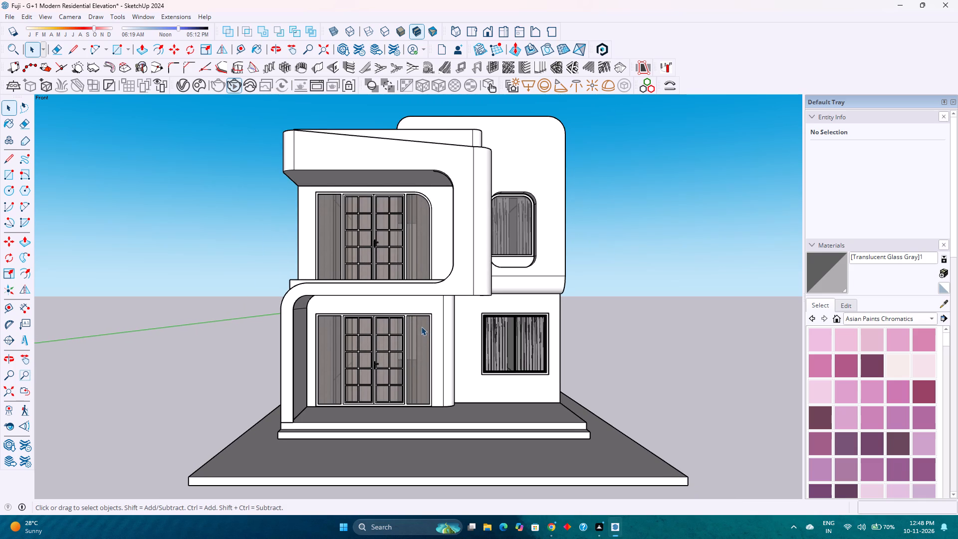
{"action": "scroll", "coordinate": [421, 326], "scroll_direction": "up", "scroll_amount": 1}
{"action": "scroll", "coordinate": [421, 326], "scroll_direction": "down", "scroll_amount": 1}
{"action": "scroll", "coordinate": [421, 326], "scroll_direction": "up", "scroll_amount": 1}
{"action": "scroll", "coordinate": [421, 326], "scroll_direction": "down", "scroll_amount": 1}
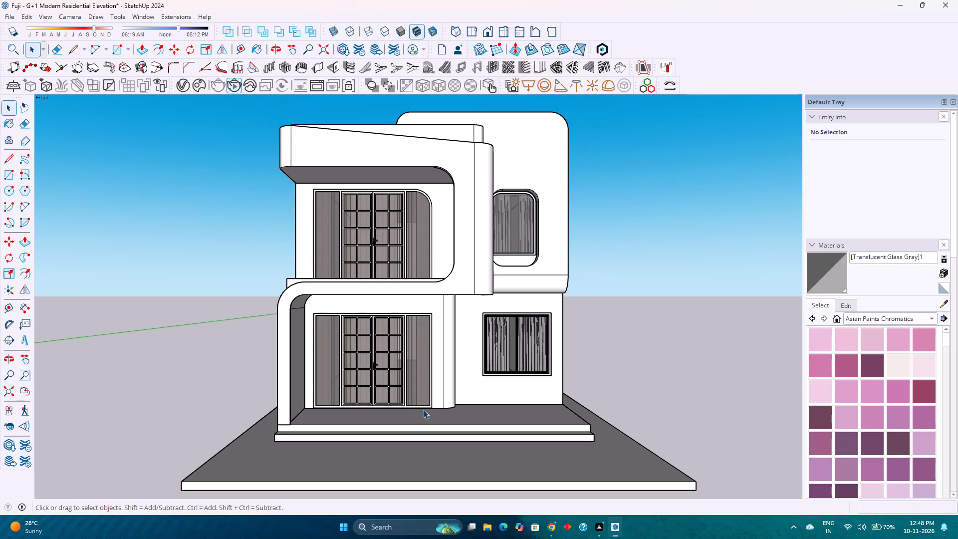
{"action": "scroll", "coordinate": [423, 410], "scroll_direction": "up", "scroll_amount": 1}
{"action": "scroll", "coordinate": [423, 410], "scroll_direction": "down", "scroll_amount": 1}
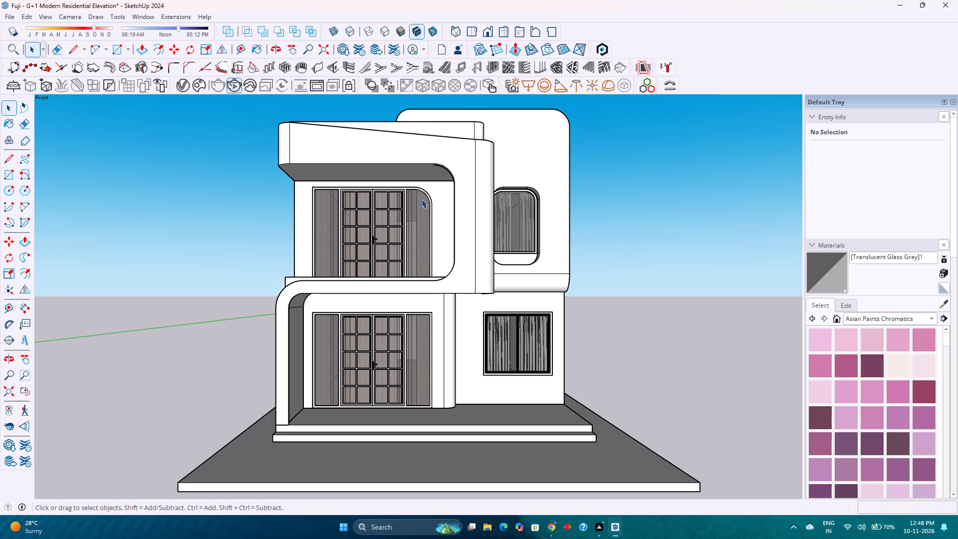
{"action": "scroll", "coordinate": [422, 198], "scroll_direction": "up", "scroll_amount": 1}
{"action": "scroll", "coordinate": [422, 198], "scroll_direction": "down", "scroll_amount": 1}
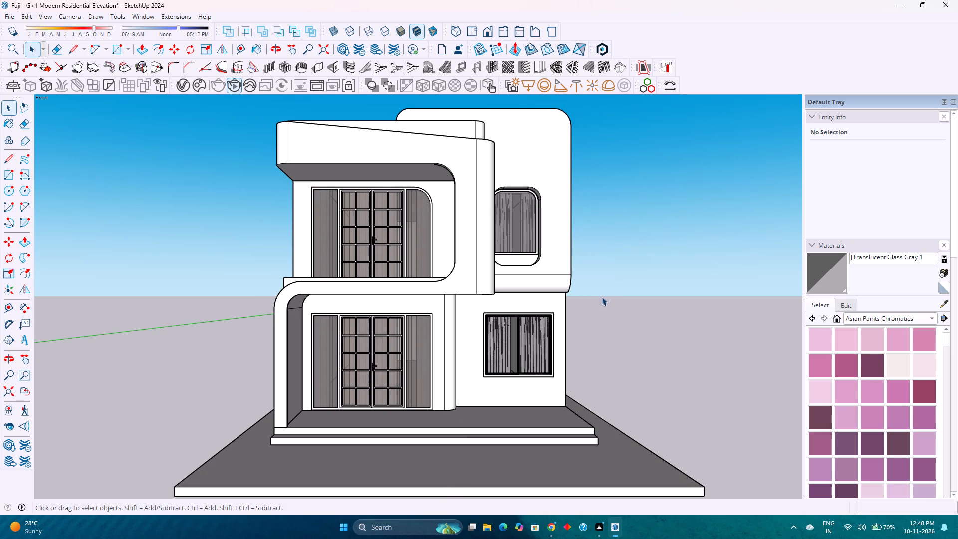
{"action": "scroll", "coordinate": [565, 291], "scroll_direction": "down", "scroll_amount": 3}
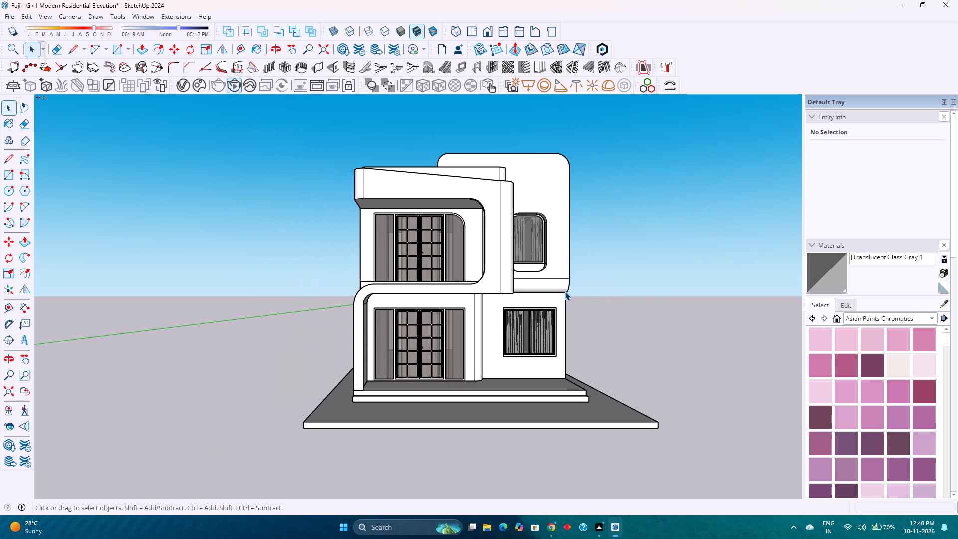
{"action": "scroll", "coordinate": [565, 291], "scroll_direction": "up", "scroll_amount": 4}
{"action": "scroll", "coordinate": [565, 291], "scroll_direction": "down", "scroll_amount": 2}
{"action": "scroll", "coordinate": [565, 291], "scroll_direction": "up", "scroll_amount": 1}
{"action": "scroll", "coordinate": [565, 291], "scroll_direction": "down", "scroll_amount": 1}
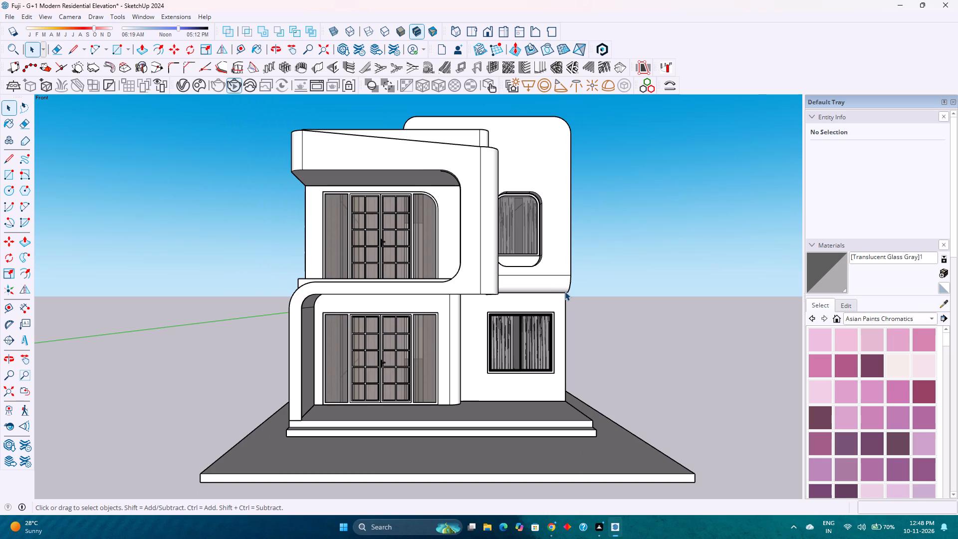
{"action": "scroll", "coordinate": [436, 302], "scroll_direction": "up", "scroll_amount": 1}
{"action": "scroll", "coordinate": [436, 302], "scroll_direction": "down", "scroll_amount": 1}
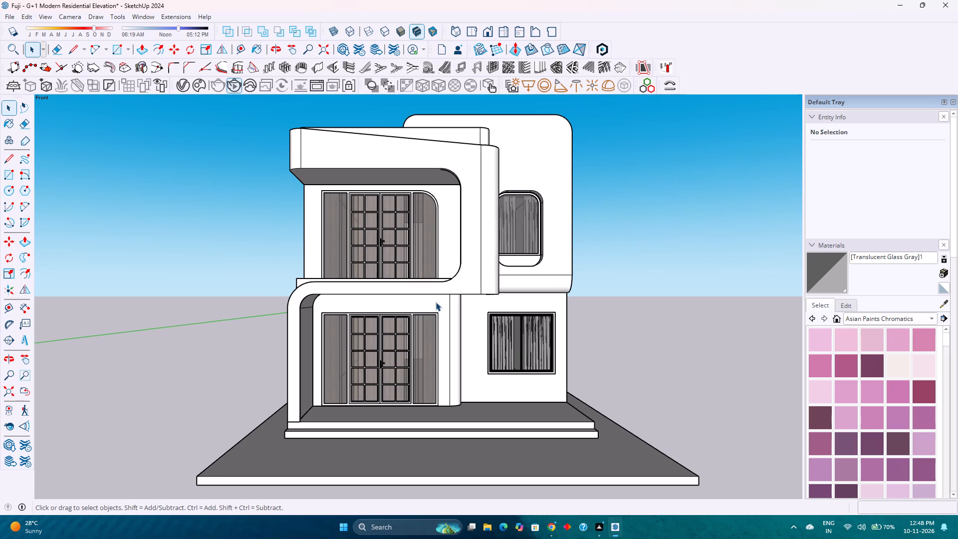
{"action": "scroll", "coordinate": [436, 302], "scroll_direction": "down", "scroll_amount": 1}
{"action": "scroll", "coordinate": [436, 302], "scroll_direction": "up", "scroll_amount": 2}
{"action": "scroll", "coordinate": [436, 302], "scroll_direction": "down", "scroll_amount": 4}
{"action": "scroll", "coordinate": [436, 302], "scroll_direction": "up", "scroll_amount": 3}
{"action": "scroll", "coordinate": [436, 302], "scroll_direction": "down", "scroll_amount": 2}
{"action": "scroll", "coordinate": [436, 302], "scroll_direction": "up", "scroll_amount": 2}
{"action": "scroll", "coordinate": [436, 302], "scroll_direction": "down", "scroll_amount": 1}
{"action": "scroll", "coordinate": [436, 302], "scroll_direction": "up", "scroll_amount": 1}
{"action": "scroll", "coordinate": [436, 302], "scroll_direction": "down", "scroll_amount": 2}
{"action": "scroll", "coordinate": [436, 302], "scroll_direction": "up", "scroll_amount": 1}
{"action": "scroll", "coordinate": [436, 302], "scroll_direction": "down", "scroll_amount": 1}
{"action": "scroll", "coordinate": [436, 302], "scroll_direction": "up", "scroll_amount": 2}
{"action": "scroll", "coordinate": [436, 302], "scroll_direction": "down", "scroll_amount": 2}
{"action": "scroll", "coordinate": [436, 302], "scroll_direction": "up", "scroll_amount": 3}
{"action": "scroll", "coordinate": [436, 302], "scroll_direction": "down", "scroll_amount": 5}
{"action": "scroll", "coordinate": [436, 302], "scroll_direction": "up", "scroll_amount": 4}
{"action": "scroll", "coordinate": [436, 302], "scroll_direction": "down", "scroll_amount": 2}
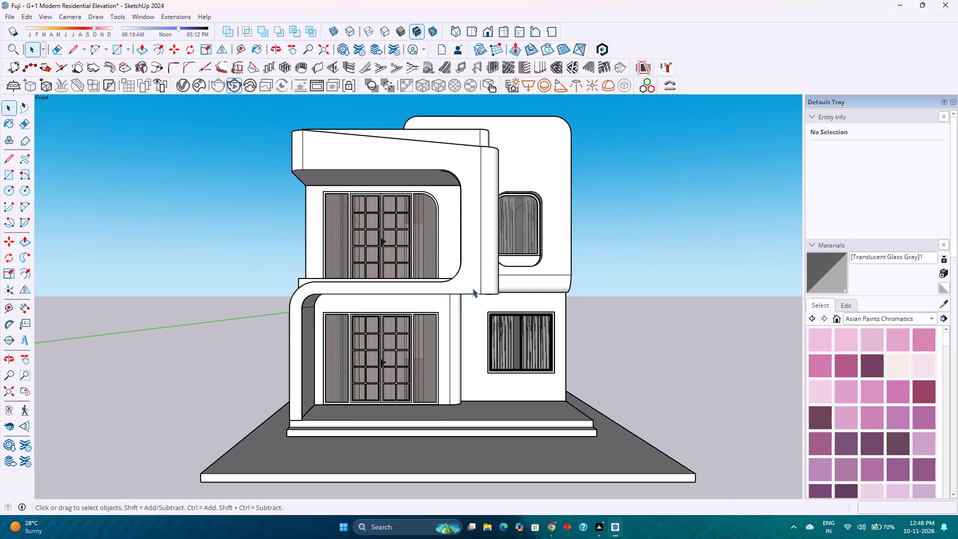
Examine the long side wall beside the windows and the depth of the projecting front frame in side view.
{"action": "middle_click_drag", "start_coordinate": [623, 288], "coordinate": [438, 294]}
{"action": "middle_click_drag", "start_coordinate": [438, 294], "coordinate": [403, 310]}
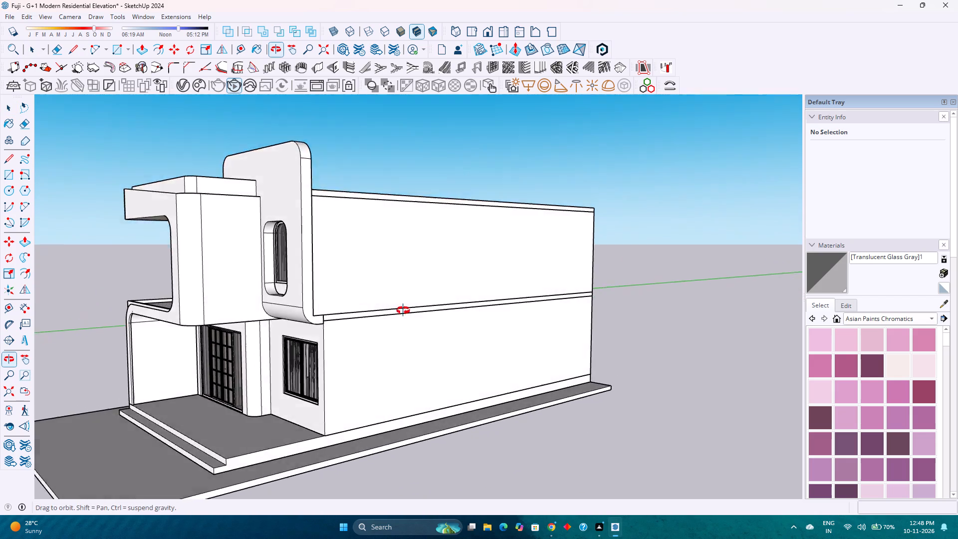
{"action": "middle_click_drag", "start_coordinate": [403, 310], "coordinate": [459, 333]}
{"action": "scroll", "coordinate": [461, 321], "scroll_direction": "down", "scroll_amount": 9}
{"action": "scroll", "coordinate": [486, 338], "scroll_direction": "up", "scroll_amount": 1}
{"action": "middle_click_drag", "start_coordinate": [486, 338], "coordinate": [316, 299]}
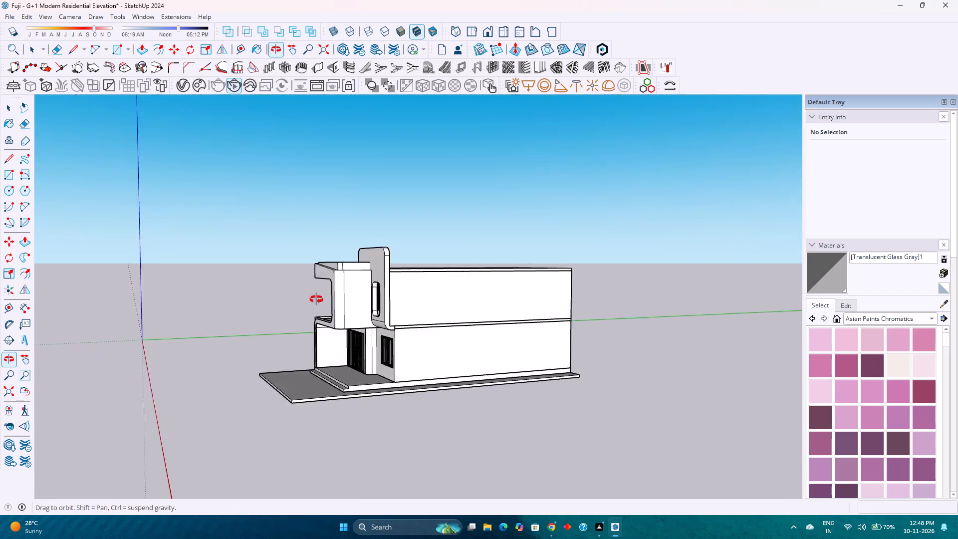
{"action": "middle_click_drag", "start_coordinate": [316, 299], "coordinate": [302, 279]}
{"action": "scroll", "coordinate": [452, 296], "scroll_direction": "up", "scroll_amount": 5}
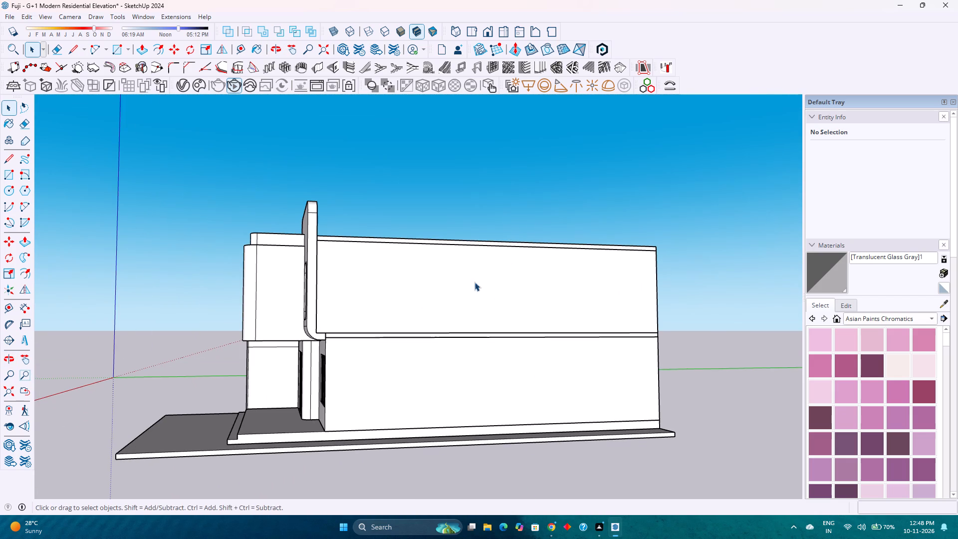
Return to the standard Front view and study the first-floor balcony band and the frame's curved corners.
{"action": "left_click", "coordinate": [490, 24]}
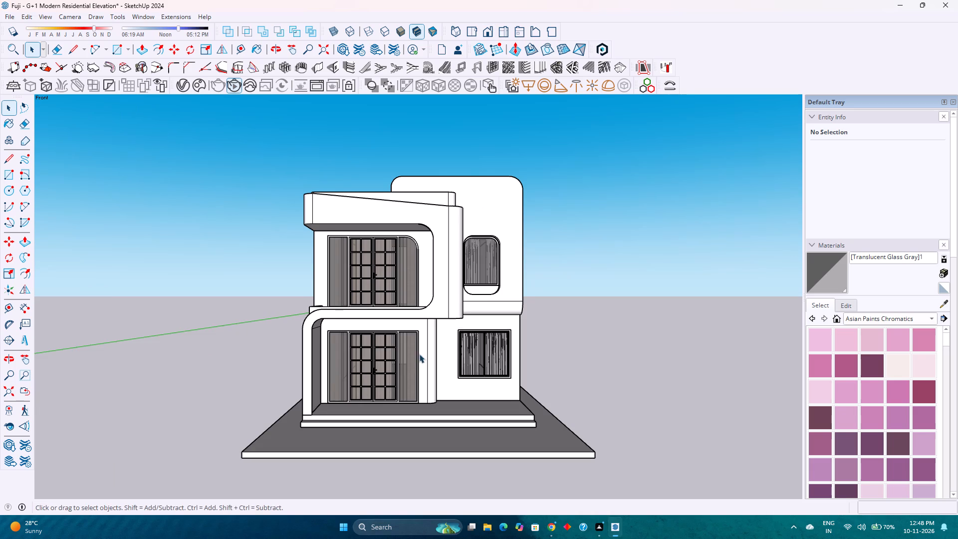
{"action": "scroll", "coordinate": [416, 355], "scroll_direction": "up", "scroll_amount": 2}
{"action": "scroll", "coordinate": [416, 355], "scroll_direction": "down", "scroll_amount": 1}
{"action": "scroll", "coordinate": [416, 355], "scroll_direction": "up", "scroll_amount": 1}
{"action": "scroll", "coordinate": [416, 355], "scroll_direction": "down", "scroll_amount": 1}
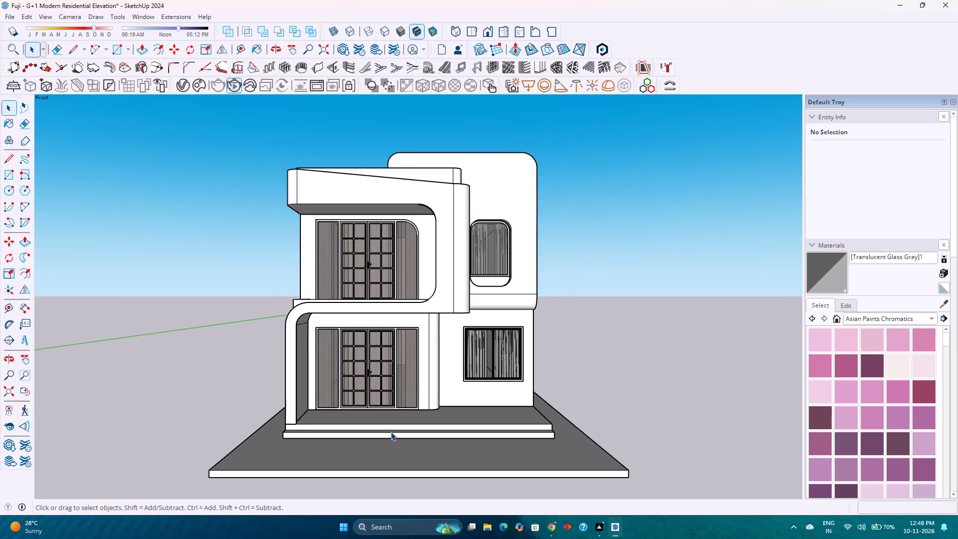
{"action": "scroll", "coordinate": [391, 432], "scroll_direction": "up", "scroll_amount": 2}
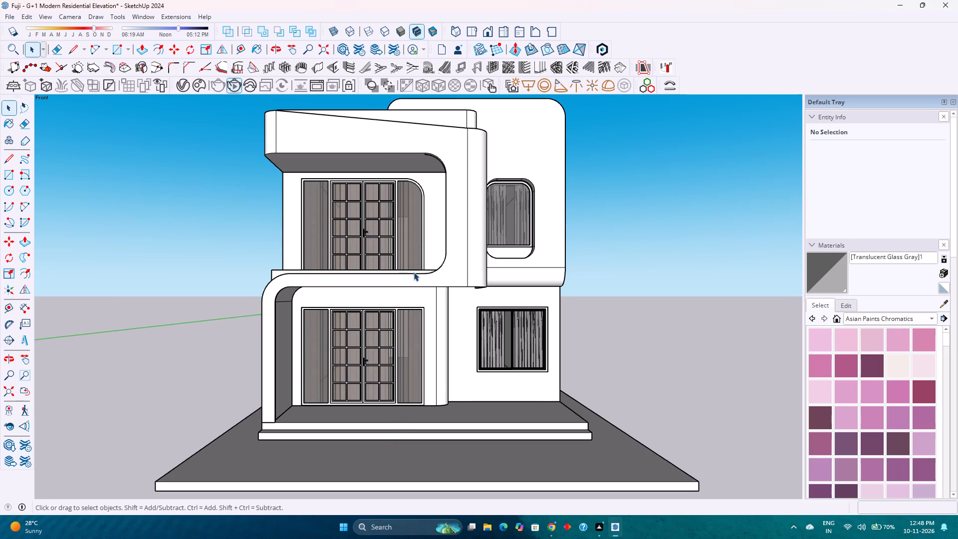
{"action": "scroll", "coordinate": [424, 276], "scroll_direction": "down", "scroll_amount": 3}
{"action": "scroll", "coordinate": [424, 276], "scroll_direction": "up", "scroll_amount": 3}
{"action": "scroll", "coordinate": [424, 276], "scroll_direction": "down", "scroll_amount": 2}
{"action": "scroll", "coordinate": [424, 276], "scroll_direction": "up", "scroll_amount": 2}
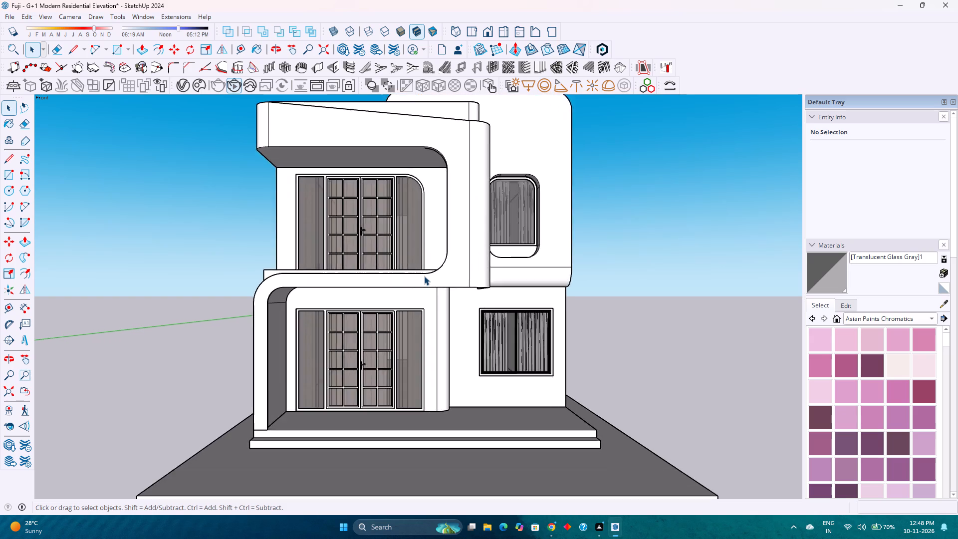
{"action": "scroll", "coordinate": [424, 276], "scroll_direction": "down", "scroll_amount": 3}
{"action": "scroll", "coordinate": [424, 276], "scroll_direction": "up", "scroll_amount": 3}
{"action": "scroll", "coordinate": [424, 276], "scroll_direction": "down", "scroll_amount": 3}
{"action": "scroll", "coordinate": [424, 276], "scroll_direction": "up", "scroll_amount": 3}
{"action": "scroll", "coordinate": [424, 276], "scroll_direction": "down", "scroll_amount": 3}
{"action": "scroll", "coordinate": [424, 276], "scroll_direction": "up", "scroll_amount": 3}
{"action": "scroll", "coordinate": [424, 276], "scroll_direction": "down", "scroll_amount": 3}
{"action": "scroll", "coordinate": [424, 276], "scroll_direction": "up", "scroll_amount": 3}
{"action": "scroll", "coordinate": [424, 276], "scroll_direction": "down", "scroll_amount": 3}
{"action": "scroll", "coordinate": [424, 276], "scroll_direction": "up", "scroll_amount": 3}
{"action": "scroll", "coordinate": [424, 276], "scroll_direction": "down", "scroll_amount": 3}
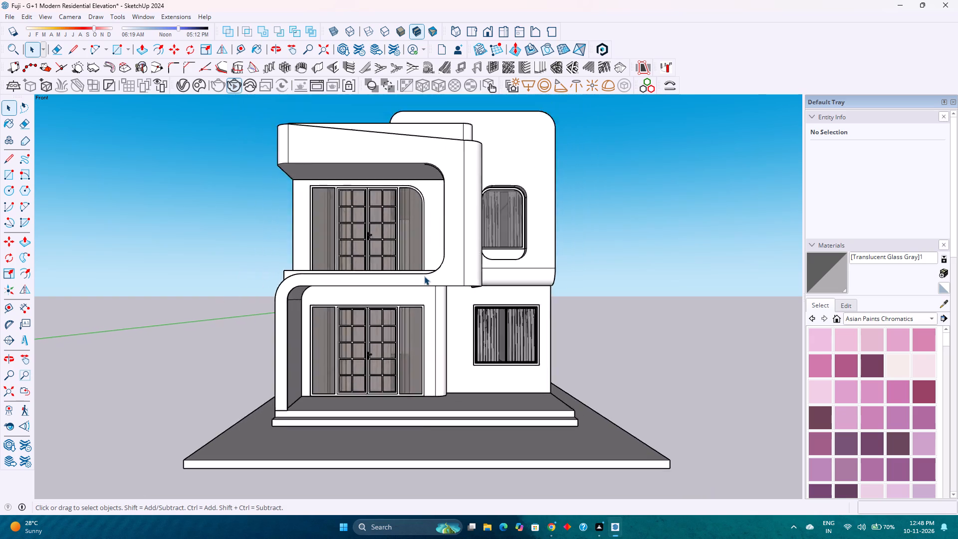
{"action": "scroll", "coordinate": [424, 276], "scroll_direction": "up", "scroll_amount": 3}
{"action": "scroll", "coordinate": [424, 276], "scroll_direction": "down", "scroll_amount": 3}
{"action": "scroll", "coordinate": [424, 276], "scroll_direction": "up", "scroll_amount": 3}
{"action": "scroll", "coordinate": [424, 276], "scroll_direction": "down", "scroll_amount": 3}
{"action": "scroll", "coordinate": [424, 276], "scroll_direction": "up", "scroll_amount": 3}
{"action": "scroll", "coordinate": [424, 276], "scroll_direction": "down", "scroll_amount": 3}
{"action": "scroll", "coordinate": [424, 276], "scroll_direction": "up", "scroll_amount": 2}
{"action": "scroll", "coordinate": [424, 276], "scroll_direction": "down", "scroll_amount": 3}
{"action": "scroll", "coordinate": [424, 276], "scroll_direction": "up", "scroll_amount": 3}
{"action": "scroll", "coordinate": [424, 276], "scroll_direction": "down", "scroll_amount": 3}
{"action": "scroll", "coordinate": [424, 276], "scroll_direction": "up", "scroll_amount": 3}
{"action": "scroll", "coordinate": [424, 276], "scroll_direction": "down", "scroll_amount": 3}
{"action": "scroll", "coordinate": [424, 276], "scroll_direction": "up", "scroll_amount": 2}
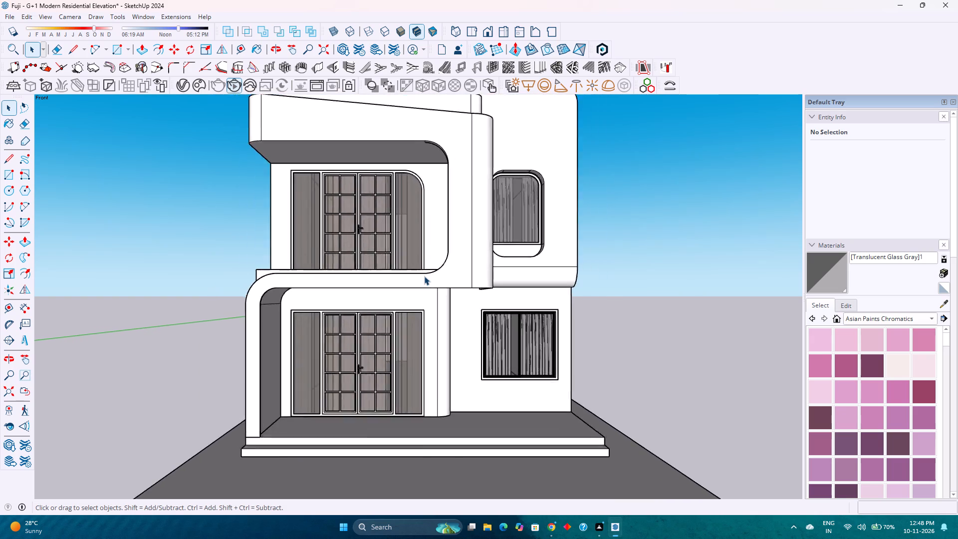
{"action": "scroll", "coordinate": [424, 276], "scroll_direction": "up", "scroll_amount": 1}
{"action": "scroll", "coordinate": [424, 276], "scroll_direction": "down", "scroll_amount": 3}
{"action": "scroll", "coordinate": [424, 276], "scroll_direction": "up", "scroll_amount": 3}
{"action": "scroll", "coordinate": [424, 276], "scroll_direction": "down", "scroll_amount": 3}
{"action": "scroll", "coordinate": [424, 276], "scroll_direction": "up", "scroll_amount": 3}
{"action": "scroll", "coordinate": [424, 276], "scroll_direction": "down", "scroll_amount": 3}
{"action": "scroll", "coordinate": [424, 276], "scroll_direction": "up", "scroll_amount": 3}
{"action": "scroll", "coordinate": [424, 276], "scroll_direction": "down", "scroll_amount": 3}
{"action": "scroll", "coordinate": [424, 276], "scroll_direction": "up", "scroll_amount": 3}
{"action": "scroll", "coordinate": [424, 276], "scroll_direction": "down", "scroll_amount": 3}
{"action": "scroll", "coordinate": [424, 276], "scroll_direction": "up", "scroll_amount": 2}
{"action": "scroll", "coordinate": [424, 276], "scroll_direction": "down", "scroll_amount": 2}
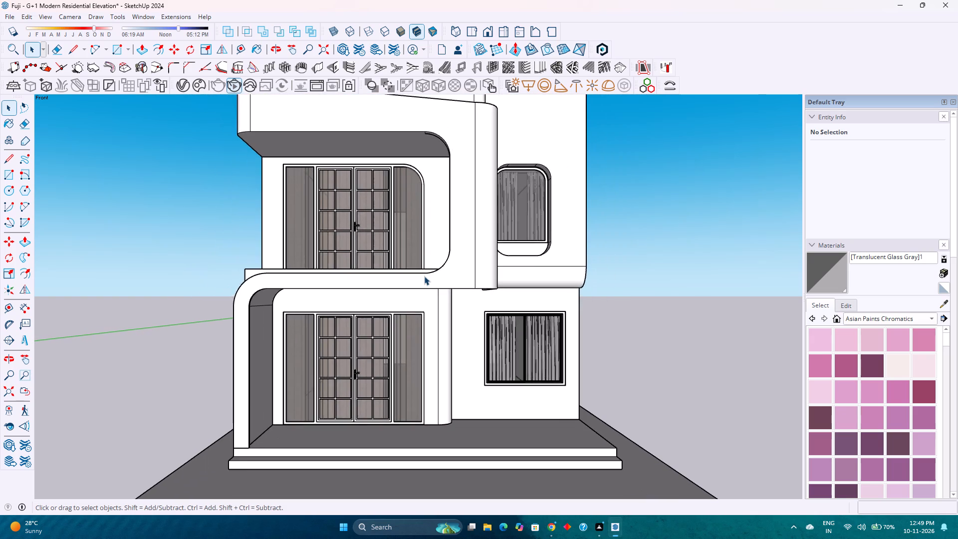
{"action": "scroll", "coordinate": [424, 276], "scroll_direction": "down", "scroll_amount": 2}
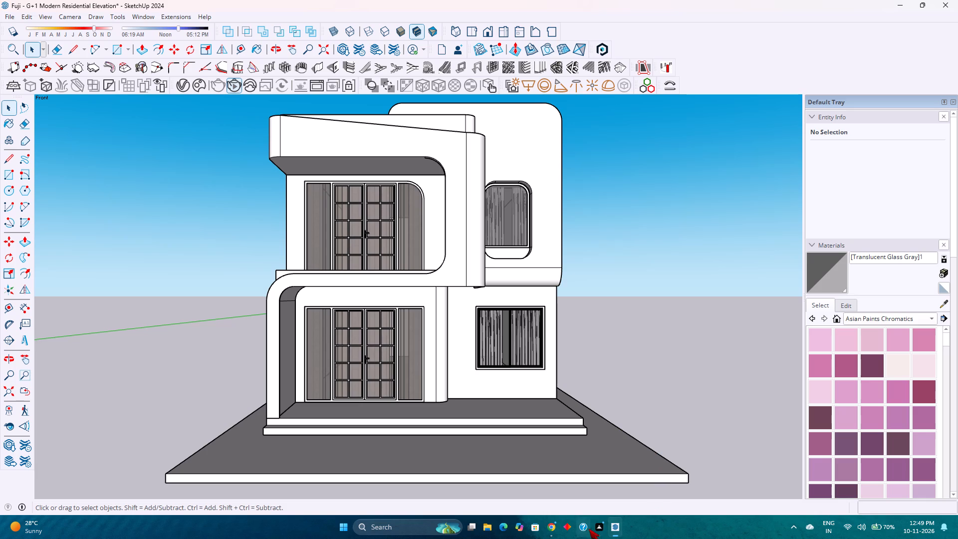
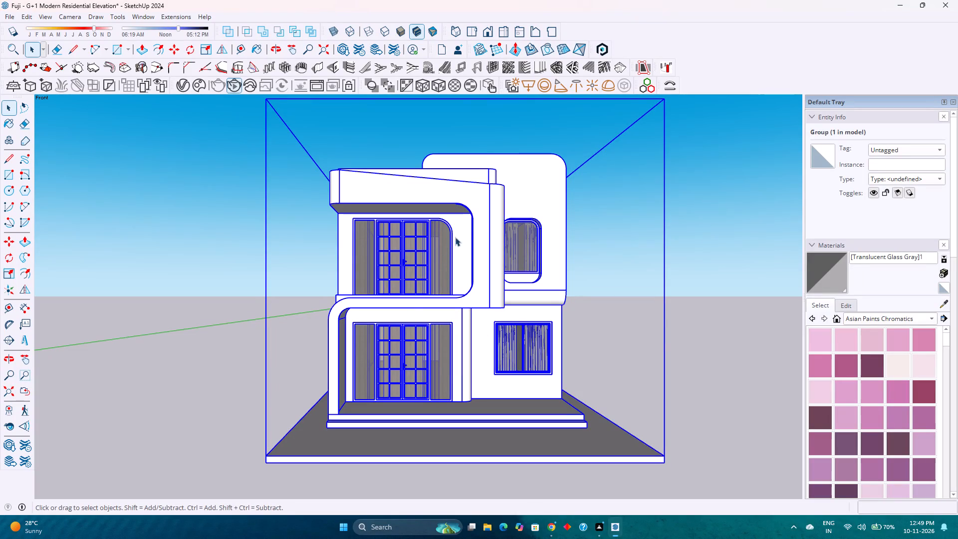
Open the house group and examine how the front frame, ground floor, first floor, entrance steps and base slab are grouped.
{"action": "double_click", "coordinate": [474, 219]}
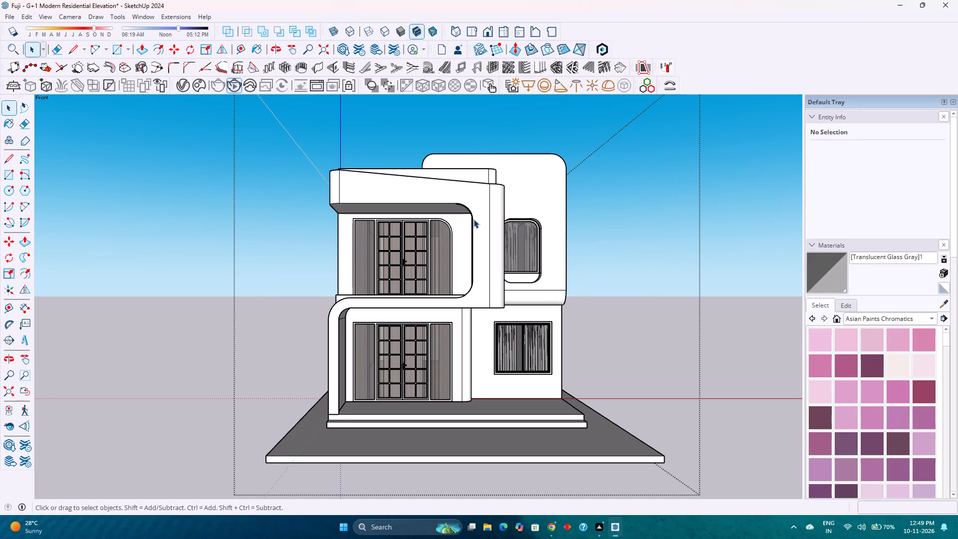
{"action": "left_click", "coordinate": [496, 215]}
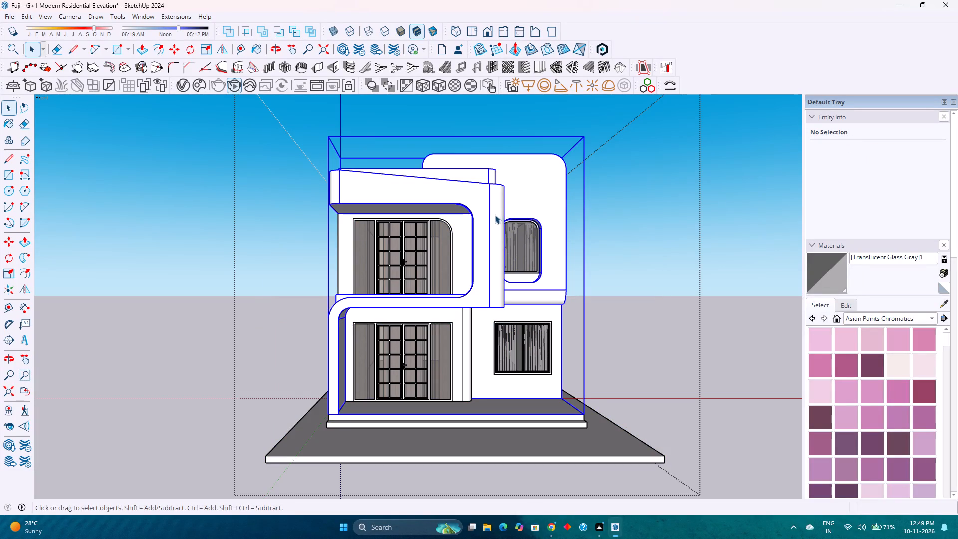
{"action": "left_click", "coordinate": [452, 344]}
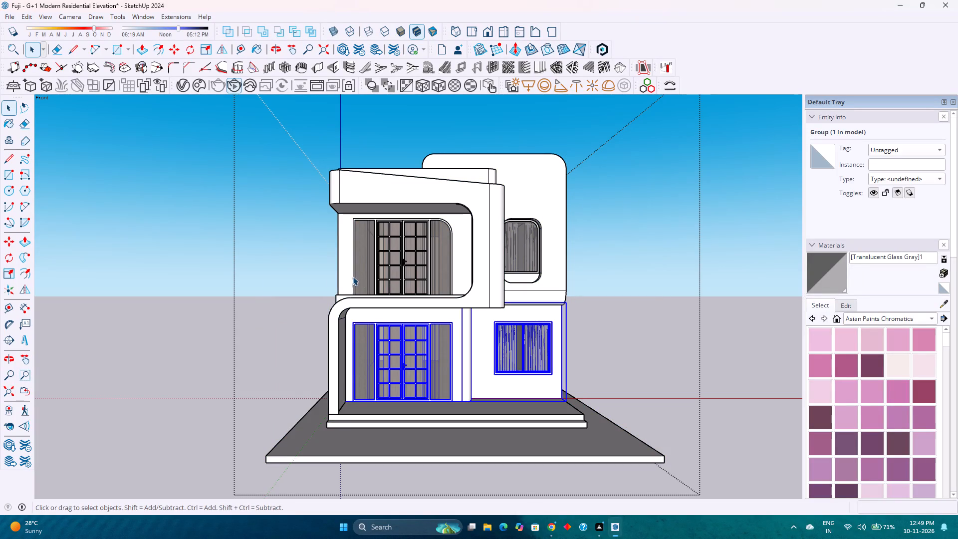
{"action": "left_click", "coordinate": [353, 275]}
{"action": "left_click", "coordinate": [338, 296]}
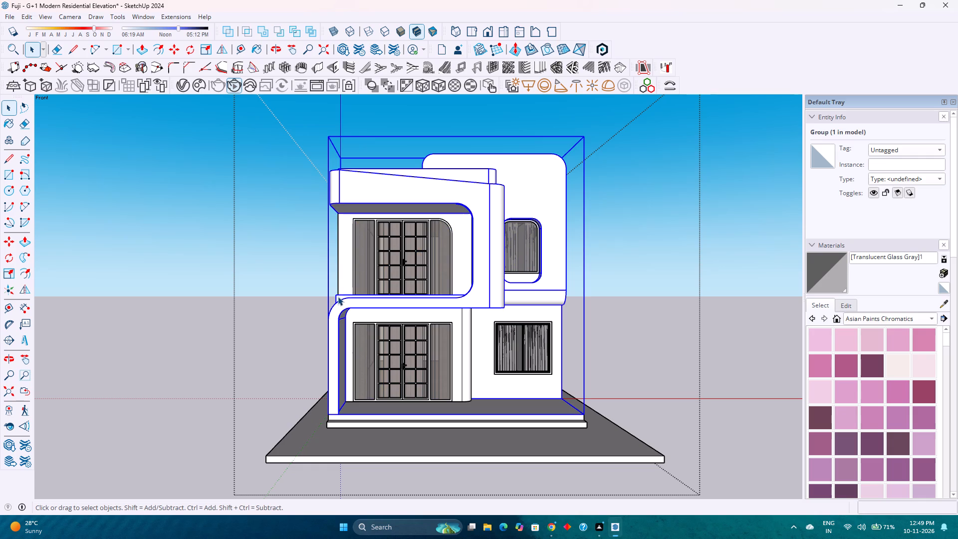
{"action": "left_click", "coordinate": [555, 318]}
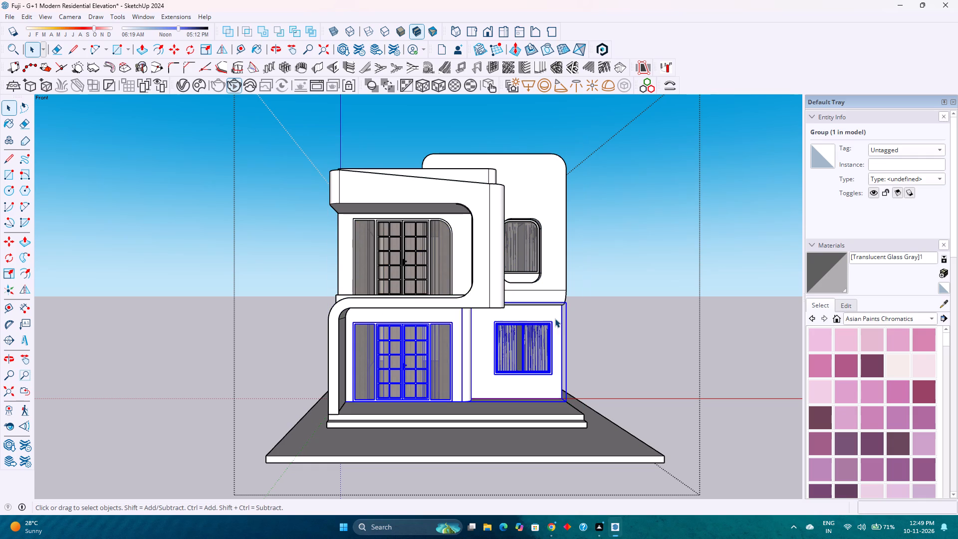
{"action": "left_click", "coordinate": [422, 421]}
{"action": "left_click", "coordinate": [366, 457]}
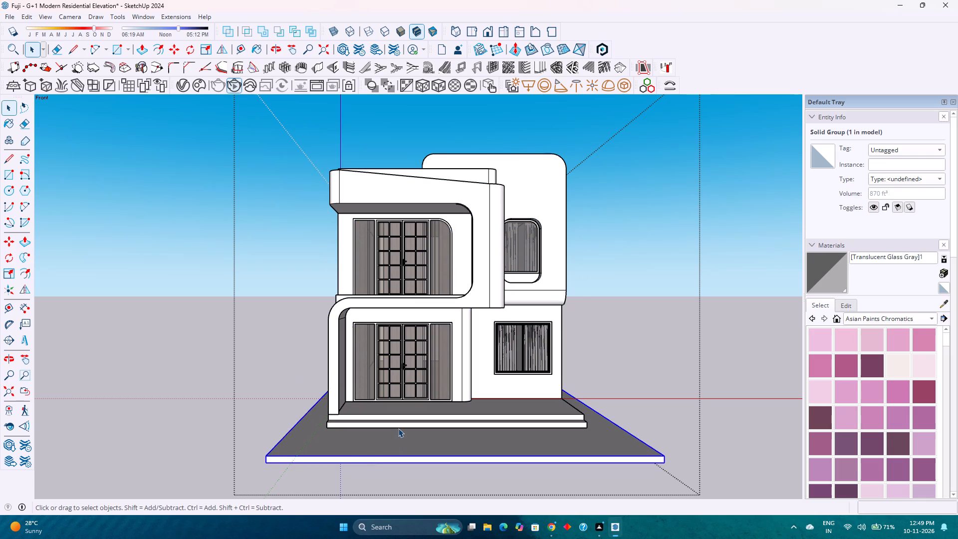
{"action": "left_click", "coordinate": [398, 428]}
{"action": "left_click", "coordinate": [462, 373]}
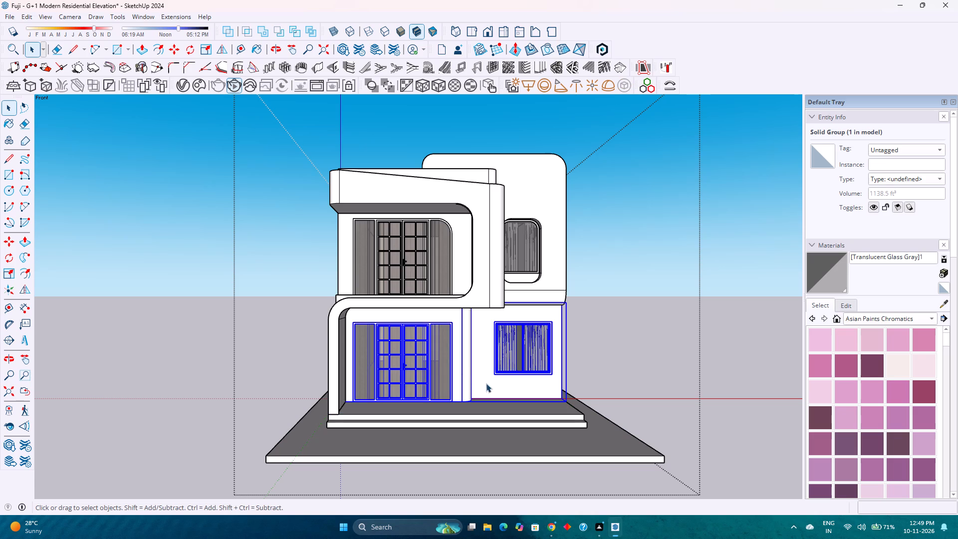
{"action": "left_click", "coordinate": [484, 290]}
{"action": "left_click", "coordinate": [469, 263]}
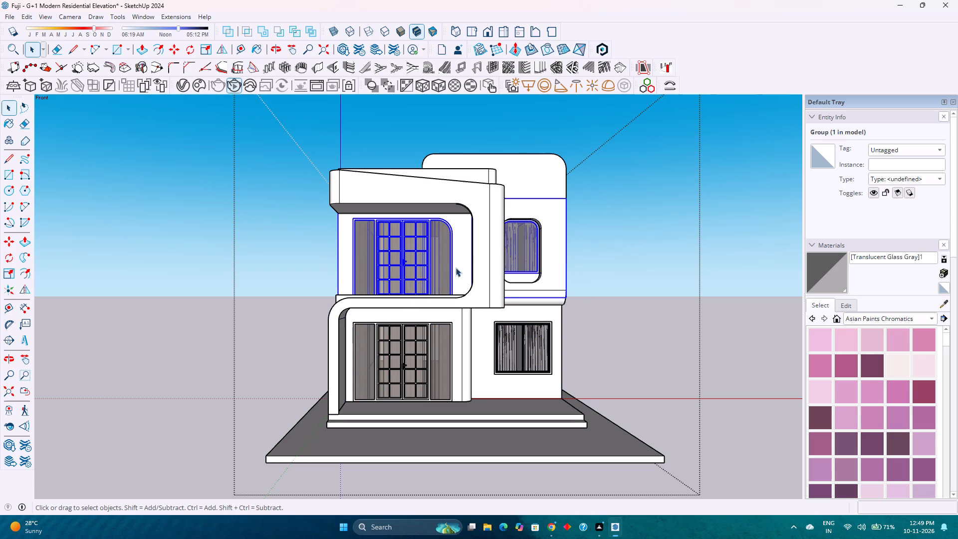
{"action": "left_click", "coordinate": [509, 178]}
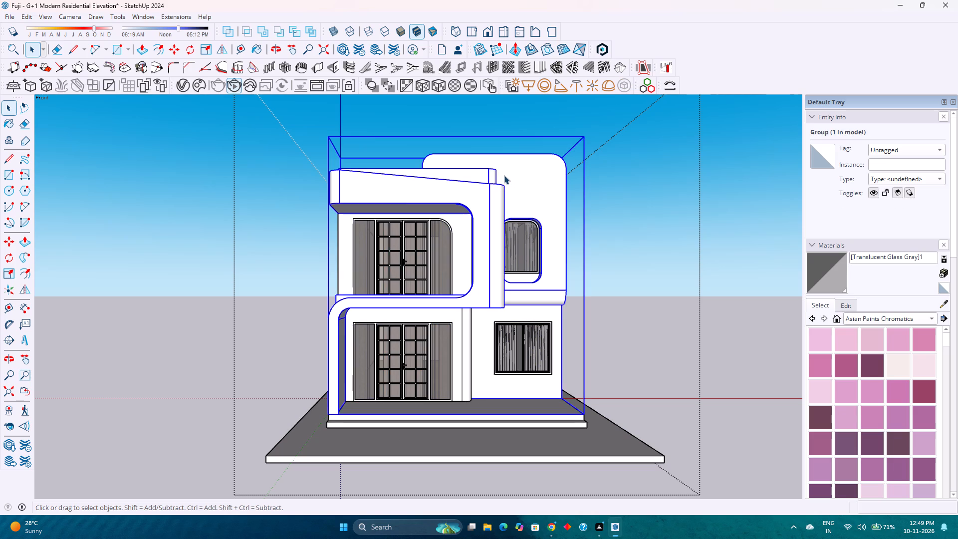
{"action": "left_click", "coordinate": [386, 242]}
{"action": "left_click", "coordinate": [429, 347]}
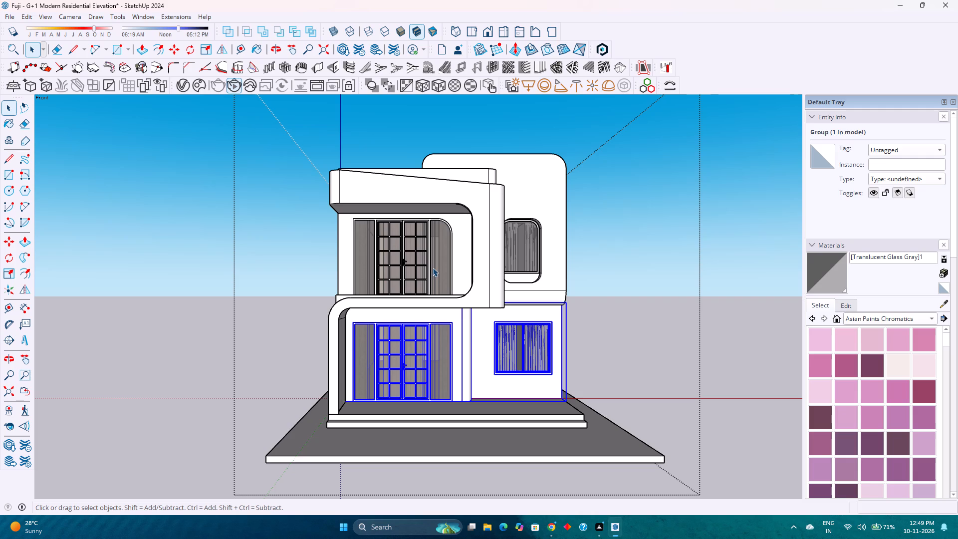
{"action": "left_click", "coordinate": [431, 264]}
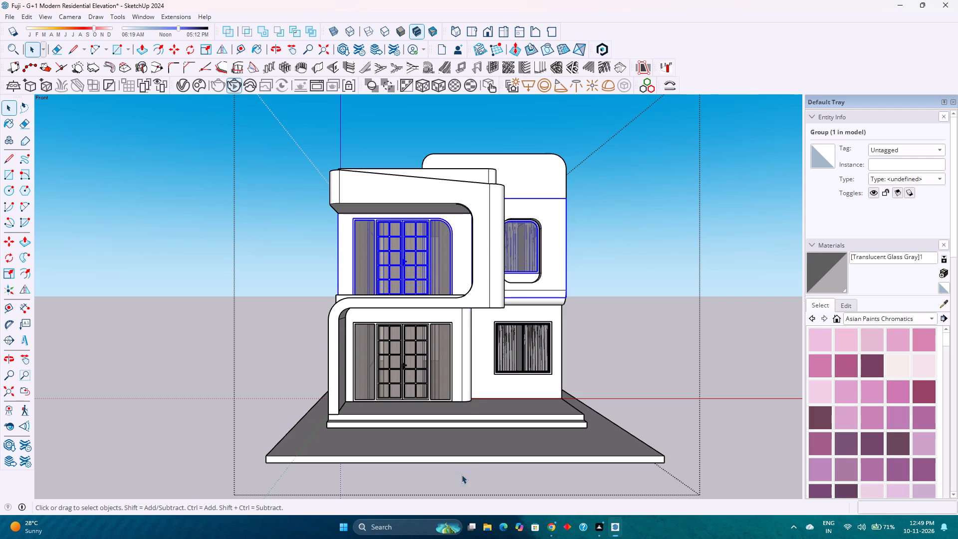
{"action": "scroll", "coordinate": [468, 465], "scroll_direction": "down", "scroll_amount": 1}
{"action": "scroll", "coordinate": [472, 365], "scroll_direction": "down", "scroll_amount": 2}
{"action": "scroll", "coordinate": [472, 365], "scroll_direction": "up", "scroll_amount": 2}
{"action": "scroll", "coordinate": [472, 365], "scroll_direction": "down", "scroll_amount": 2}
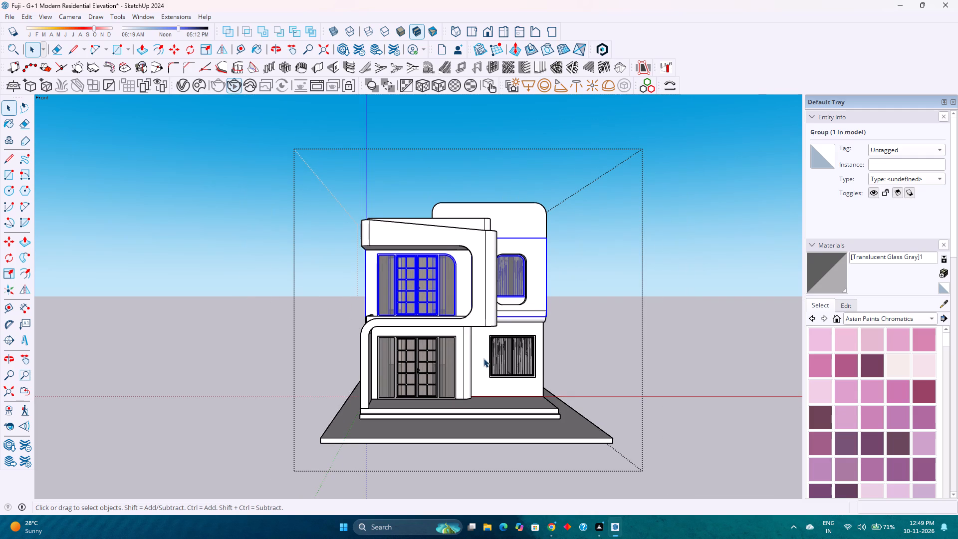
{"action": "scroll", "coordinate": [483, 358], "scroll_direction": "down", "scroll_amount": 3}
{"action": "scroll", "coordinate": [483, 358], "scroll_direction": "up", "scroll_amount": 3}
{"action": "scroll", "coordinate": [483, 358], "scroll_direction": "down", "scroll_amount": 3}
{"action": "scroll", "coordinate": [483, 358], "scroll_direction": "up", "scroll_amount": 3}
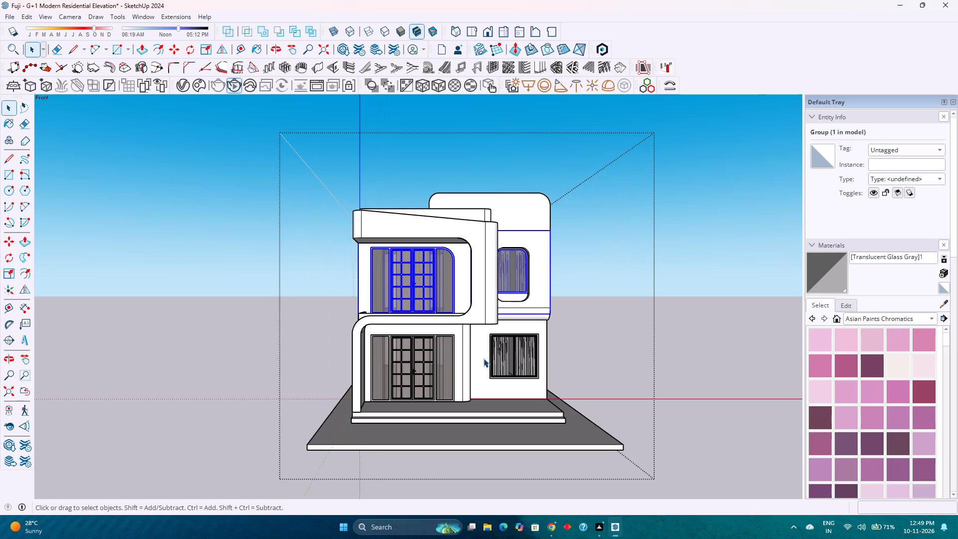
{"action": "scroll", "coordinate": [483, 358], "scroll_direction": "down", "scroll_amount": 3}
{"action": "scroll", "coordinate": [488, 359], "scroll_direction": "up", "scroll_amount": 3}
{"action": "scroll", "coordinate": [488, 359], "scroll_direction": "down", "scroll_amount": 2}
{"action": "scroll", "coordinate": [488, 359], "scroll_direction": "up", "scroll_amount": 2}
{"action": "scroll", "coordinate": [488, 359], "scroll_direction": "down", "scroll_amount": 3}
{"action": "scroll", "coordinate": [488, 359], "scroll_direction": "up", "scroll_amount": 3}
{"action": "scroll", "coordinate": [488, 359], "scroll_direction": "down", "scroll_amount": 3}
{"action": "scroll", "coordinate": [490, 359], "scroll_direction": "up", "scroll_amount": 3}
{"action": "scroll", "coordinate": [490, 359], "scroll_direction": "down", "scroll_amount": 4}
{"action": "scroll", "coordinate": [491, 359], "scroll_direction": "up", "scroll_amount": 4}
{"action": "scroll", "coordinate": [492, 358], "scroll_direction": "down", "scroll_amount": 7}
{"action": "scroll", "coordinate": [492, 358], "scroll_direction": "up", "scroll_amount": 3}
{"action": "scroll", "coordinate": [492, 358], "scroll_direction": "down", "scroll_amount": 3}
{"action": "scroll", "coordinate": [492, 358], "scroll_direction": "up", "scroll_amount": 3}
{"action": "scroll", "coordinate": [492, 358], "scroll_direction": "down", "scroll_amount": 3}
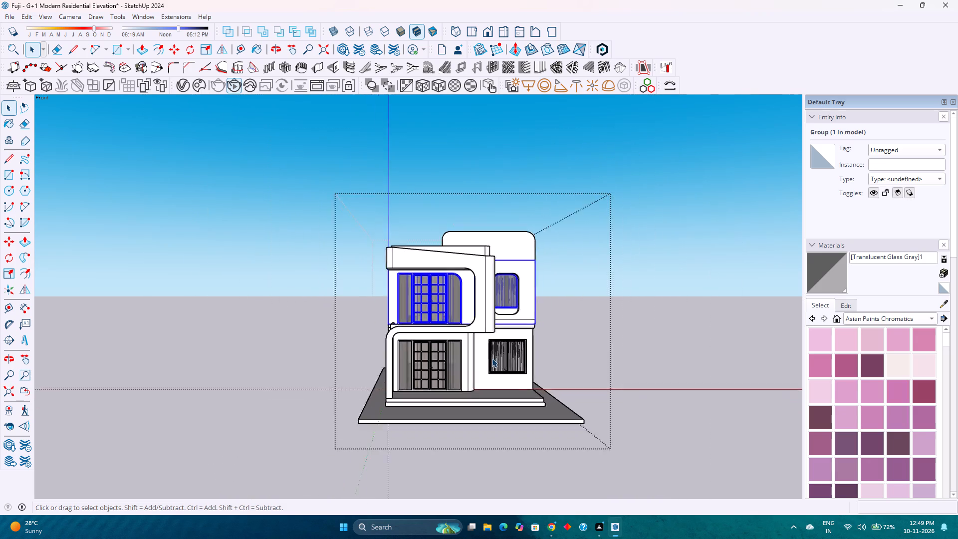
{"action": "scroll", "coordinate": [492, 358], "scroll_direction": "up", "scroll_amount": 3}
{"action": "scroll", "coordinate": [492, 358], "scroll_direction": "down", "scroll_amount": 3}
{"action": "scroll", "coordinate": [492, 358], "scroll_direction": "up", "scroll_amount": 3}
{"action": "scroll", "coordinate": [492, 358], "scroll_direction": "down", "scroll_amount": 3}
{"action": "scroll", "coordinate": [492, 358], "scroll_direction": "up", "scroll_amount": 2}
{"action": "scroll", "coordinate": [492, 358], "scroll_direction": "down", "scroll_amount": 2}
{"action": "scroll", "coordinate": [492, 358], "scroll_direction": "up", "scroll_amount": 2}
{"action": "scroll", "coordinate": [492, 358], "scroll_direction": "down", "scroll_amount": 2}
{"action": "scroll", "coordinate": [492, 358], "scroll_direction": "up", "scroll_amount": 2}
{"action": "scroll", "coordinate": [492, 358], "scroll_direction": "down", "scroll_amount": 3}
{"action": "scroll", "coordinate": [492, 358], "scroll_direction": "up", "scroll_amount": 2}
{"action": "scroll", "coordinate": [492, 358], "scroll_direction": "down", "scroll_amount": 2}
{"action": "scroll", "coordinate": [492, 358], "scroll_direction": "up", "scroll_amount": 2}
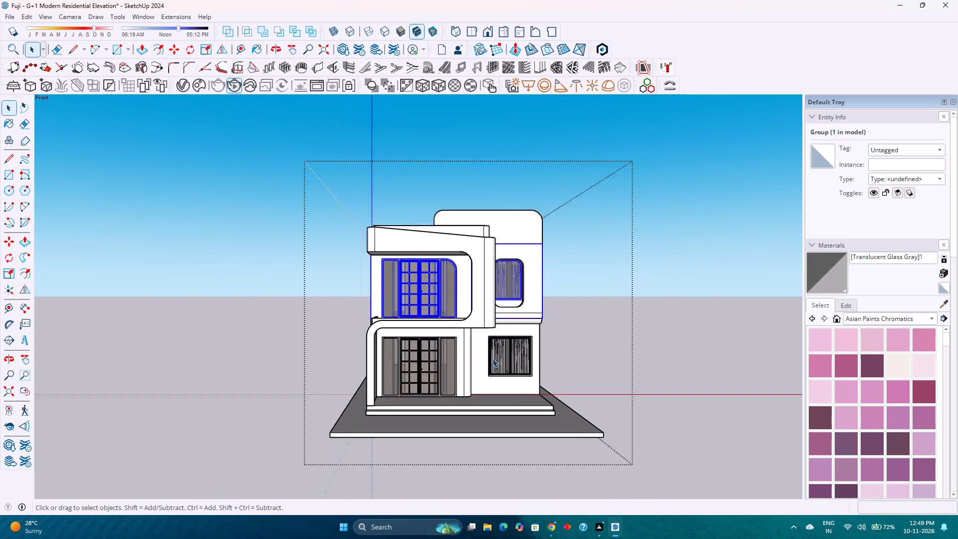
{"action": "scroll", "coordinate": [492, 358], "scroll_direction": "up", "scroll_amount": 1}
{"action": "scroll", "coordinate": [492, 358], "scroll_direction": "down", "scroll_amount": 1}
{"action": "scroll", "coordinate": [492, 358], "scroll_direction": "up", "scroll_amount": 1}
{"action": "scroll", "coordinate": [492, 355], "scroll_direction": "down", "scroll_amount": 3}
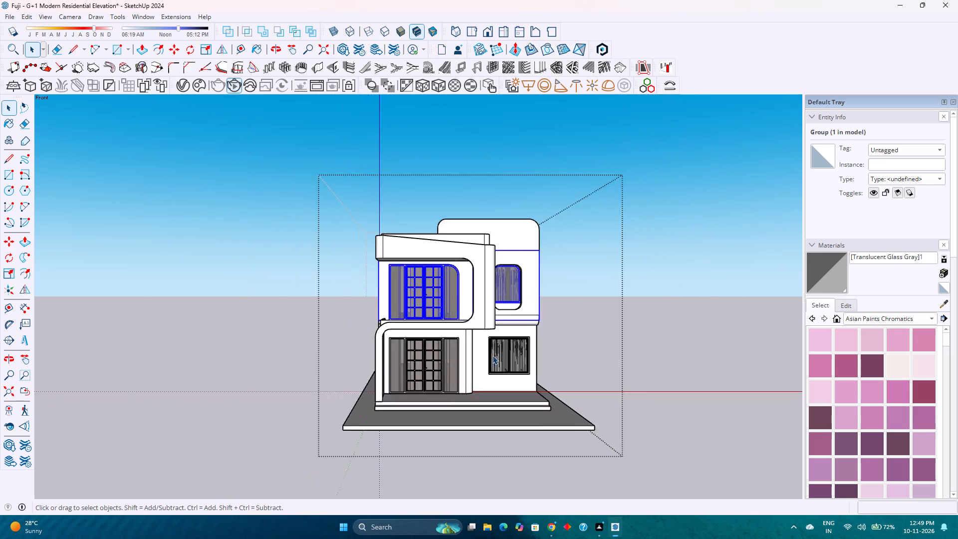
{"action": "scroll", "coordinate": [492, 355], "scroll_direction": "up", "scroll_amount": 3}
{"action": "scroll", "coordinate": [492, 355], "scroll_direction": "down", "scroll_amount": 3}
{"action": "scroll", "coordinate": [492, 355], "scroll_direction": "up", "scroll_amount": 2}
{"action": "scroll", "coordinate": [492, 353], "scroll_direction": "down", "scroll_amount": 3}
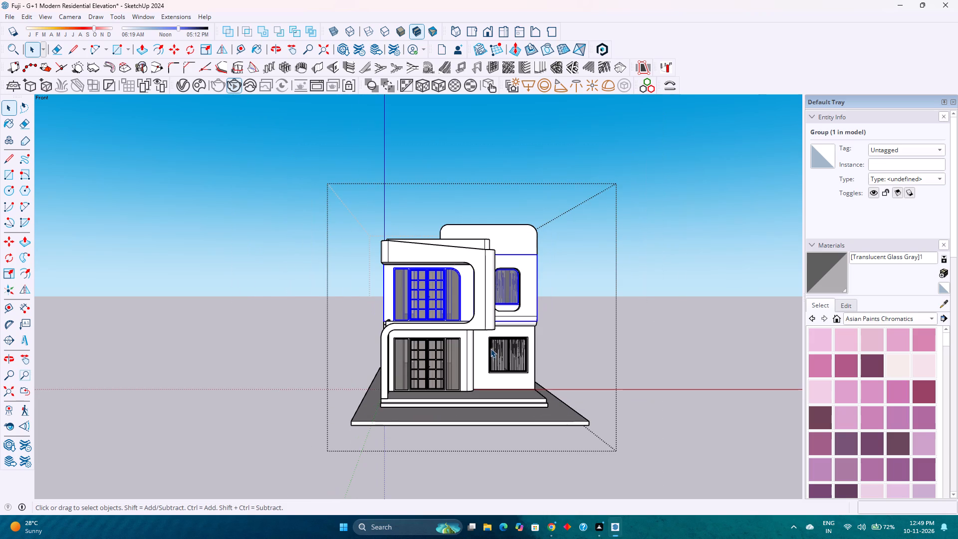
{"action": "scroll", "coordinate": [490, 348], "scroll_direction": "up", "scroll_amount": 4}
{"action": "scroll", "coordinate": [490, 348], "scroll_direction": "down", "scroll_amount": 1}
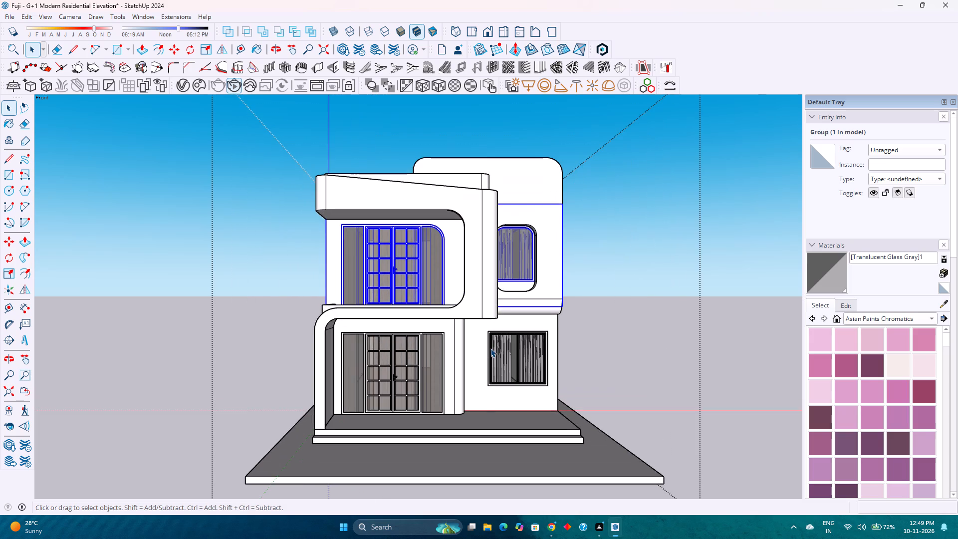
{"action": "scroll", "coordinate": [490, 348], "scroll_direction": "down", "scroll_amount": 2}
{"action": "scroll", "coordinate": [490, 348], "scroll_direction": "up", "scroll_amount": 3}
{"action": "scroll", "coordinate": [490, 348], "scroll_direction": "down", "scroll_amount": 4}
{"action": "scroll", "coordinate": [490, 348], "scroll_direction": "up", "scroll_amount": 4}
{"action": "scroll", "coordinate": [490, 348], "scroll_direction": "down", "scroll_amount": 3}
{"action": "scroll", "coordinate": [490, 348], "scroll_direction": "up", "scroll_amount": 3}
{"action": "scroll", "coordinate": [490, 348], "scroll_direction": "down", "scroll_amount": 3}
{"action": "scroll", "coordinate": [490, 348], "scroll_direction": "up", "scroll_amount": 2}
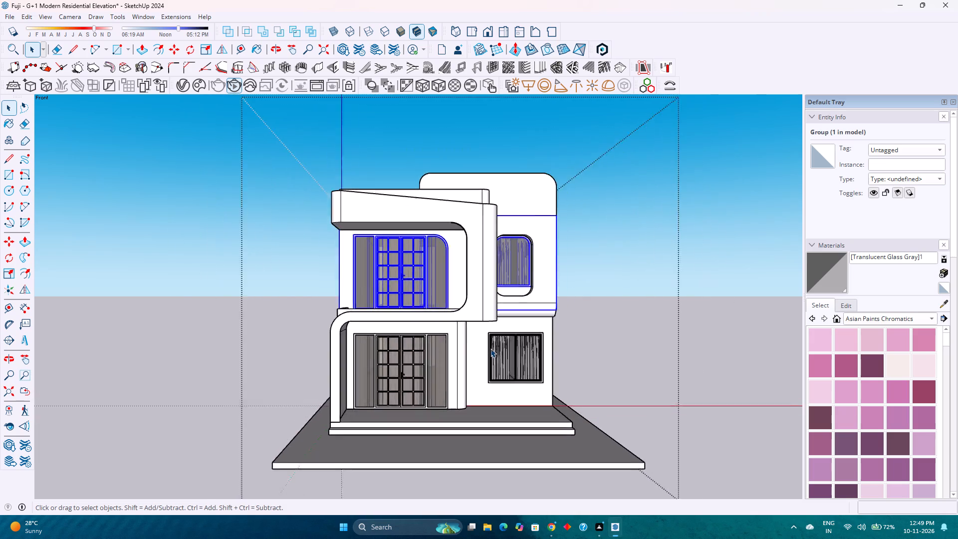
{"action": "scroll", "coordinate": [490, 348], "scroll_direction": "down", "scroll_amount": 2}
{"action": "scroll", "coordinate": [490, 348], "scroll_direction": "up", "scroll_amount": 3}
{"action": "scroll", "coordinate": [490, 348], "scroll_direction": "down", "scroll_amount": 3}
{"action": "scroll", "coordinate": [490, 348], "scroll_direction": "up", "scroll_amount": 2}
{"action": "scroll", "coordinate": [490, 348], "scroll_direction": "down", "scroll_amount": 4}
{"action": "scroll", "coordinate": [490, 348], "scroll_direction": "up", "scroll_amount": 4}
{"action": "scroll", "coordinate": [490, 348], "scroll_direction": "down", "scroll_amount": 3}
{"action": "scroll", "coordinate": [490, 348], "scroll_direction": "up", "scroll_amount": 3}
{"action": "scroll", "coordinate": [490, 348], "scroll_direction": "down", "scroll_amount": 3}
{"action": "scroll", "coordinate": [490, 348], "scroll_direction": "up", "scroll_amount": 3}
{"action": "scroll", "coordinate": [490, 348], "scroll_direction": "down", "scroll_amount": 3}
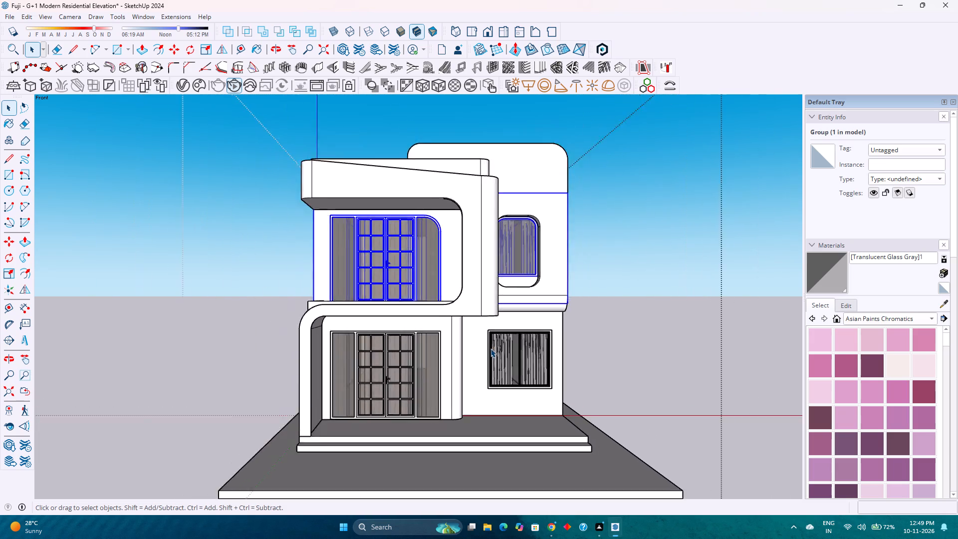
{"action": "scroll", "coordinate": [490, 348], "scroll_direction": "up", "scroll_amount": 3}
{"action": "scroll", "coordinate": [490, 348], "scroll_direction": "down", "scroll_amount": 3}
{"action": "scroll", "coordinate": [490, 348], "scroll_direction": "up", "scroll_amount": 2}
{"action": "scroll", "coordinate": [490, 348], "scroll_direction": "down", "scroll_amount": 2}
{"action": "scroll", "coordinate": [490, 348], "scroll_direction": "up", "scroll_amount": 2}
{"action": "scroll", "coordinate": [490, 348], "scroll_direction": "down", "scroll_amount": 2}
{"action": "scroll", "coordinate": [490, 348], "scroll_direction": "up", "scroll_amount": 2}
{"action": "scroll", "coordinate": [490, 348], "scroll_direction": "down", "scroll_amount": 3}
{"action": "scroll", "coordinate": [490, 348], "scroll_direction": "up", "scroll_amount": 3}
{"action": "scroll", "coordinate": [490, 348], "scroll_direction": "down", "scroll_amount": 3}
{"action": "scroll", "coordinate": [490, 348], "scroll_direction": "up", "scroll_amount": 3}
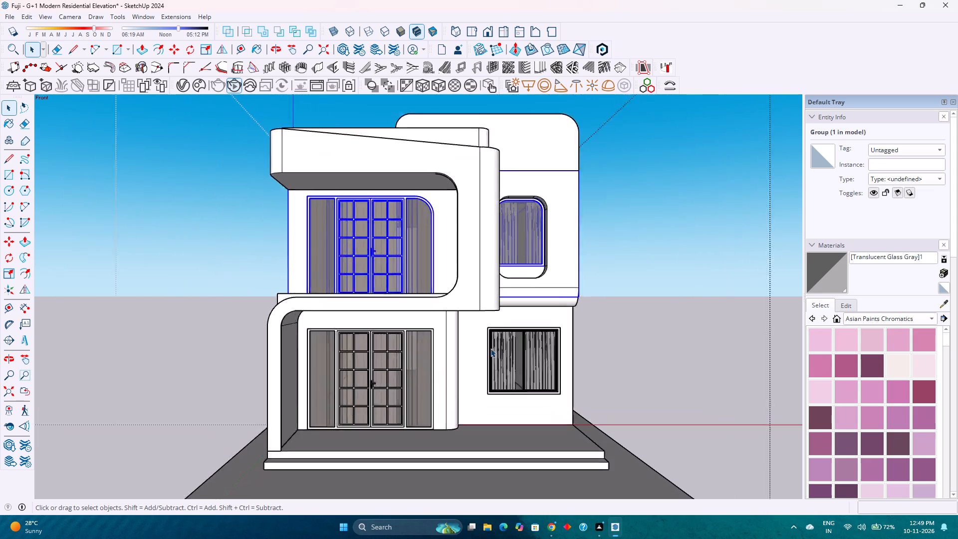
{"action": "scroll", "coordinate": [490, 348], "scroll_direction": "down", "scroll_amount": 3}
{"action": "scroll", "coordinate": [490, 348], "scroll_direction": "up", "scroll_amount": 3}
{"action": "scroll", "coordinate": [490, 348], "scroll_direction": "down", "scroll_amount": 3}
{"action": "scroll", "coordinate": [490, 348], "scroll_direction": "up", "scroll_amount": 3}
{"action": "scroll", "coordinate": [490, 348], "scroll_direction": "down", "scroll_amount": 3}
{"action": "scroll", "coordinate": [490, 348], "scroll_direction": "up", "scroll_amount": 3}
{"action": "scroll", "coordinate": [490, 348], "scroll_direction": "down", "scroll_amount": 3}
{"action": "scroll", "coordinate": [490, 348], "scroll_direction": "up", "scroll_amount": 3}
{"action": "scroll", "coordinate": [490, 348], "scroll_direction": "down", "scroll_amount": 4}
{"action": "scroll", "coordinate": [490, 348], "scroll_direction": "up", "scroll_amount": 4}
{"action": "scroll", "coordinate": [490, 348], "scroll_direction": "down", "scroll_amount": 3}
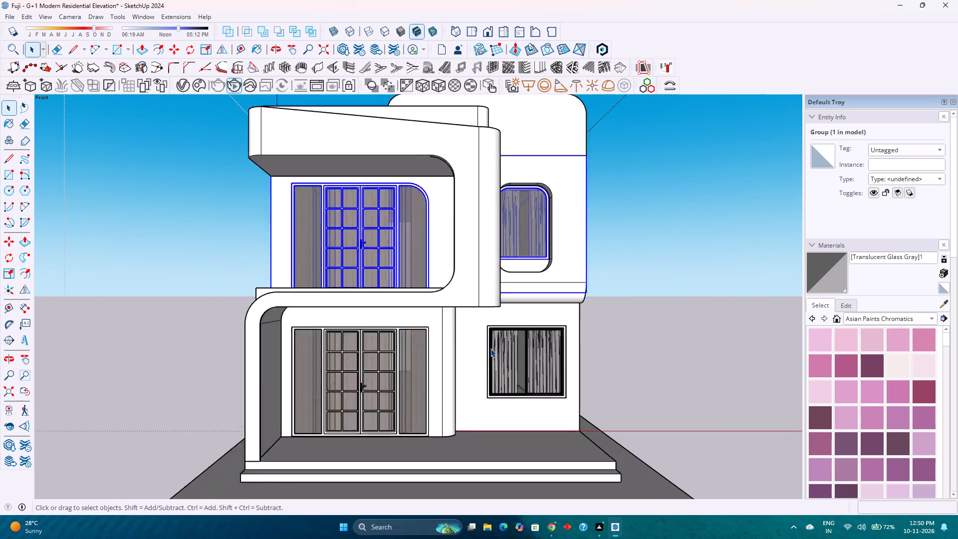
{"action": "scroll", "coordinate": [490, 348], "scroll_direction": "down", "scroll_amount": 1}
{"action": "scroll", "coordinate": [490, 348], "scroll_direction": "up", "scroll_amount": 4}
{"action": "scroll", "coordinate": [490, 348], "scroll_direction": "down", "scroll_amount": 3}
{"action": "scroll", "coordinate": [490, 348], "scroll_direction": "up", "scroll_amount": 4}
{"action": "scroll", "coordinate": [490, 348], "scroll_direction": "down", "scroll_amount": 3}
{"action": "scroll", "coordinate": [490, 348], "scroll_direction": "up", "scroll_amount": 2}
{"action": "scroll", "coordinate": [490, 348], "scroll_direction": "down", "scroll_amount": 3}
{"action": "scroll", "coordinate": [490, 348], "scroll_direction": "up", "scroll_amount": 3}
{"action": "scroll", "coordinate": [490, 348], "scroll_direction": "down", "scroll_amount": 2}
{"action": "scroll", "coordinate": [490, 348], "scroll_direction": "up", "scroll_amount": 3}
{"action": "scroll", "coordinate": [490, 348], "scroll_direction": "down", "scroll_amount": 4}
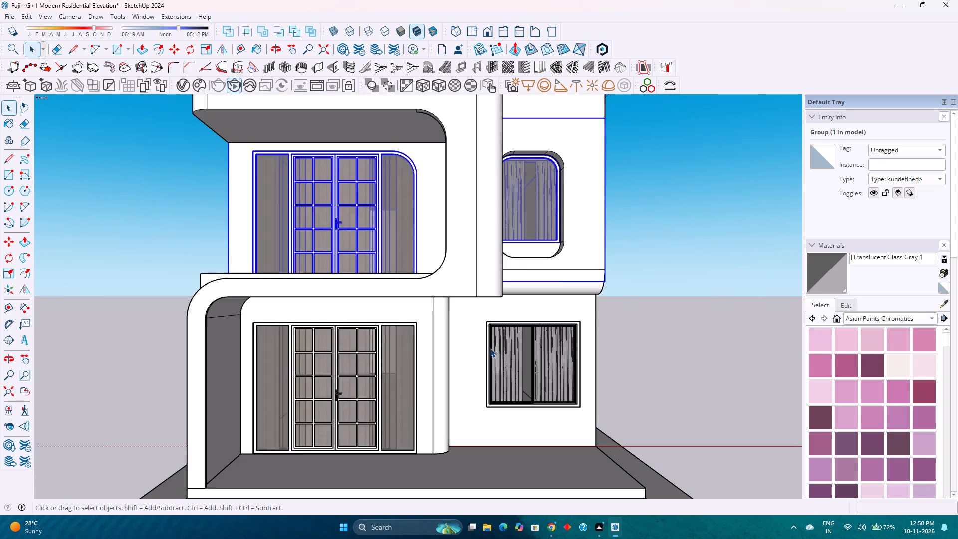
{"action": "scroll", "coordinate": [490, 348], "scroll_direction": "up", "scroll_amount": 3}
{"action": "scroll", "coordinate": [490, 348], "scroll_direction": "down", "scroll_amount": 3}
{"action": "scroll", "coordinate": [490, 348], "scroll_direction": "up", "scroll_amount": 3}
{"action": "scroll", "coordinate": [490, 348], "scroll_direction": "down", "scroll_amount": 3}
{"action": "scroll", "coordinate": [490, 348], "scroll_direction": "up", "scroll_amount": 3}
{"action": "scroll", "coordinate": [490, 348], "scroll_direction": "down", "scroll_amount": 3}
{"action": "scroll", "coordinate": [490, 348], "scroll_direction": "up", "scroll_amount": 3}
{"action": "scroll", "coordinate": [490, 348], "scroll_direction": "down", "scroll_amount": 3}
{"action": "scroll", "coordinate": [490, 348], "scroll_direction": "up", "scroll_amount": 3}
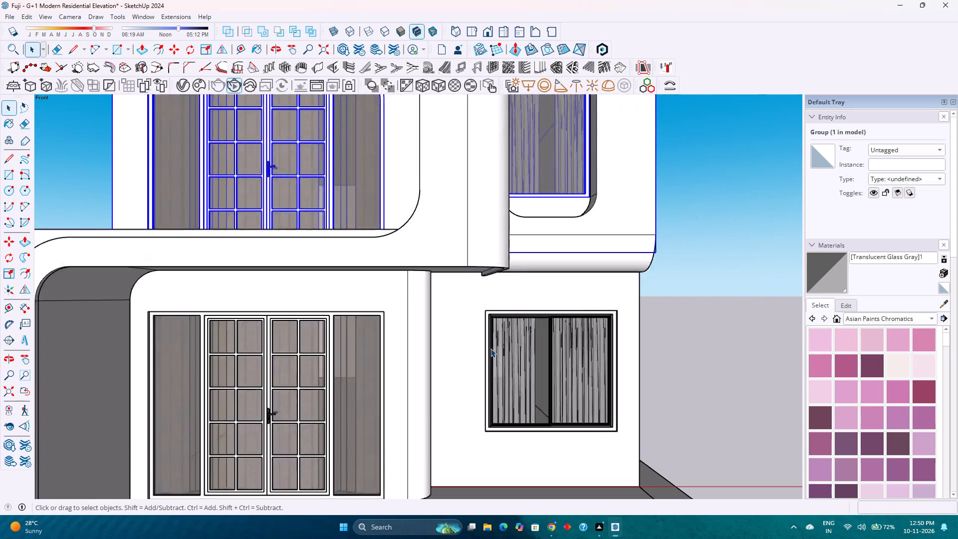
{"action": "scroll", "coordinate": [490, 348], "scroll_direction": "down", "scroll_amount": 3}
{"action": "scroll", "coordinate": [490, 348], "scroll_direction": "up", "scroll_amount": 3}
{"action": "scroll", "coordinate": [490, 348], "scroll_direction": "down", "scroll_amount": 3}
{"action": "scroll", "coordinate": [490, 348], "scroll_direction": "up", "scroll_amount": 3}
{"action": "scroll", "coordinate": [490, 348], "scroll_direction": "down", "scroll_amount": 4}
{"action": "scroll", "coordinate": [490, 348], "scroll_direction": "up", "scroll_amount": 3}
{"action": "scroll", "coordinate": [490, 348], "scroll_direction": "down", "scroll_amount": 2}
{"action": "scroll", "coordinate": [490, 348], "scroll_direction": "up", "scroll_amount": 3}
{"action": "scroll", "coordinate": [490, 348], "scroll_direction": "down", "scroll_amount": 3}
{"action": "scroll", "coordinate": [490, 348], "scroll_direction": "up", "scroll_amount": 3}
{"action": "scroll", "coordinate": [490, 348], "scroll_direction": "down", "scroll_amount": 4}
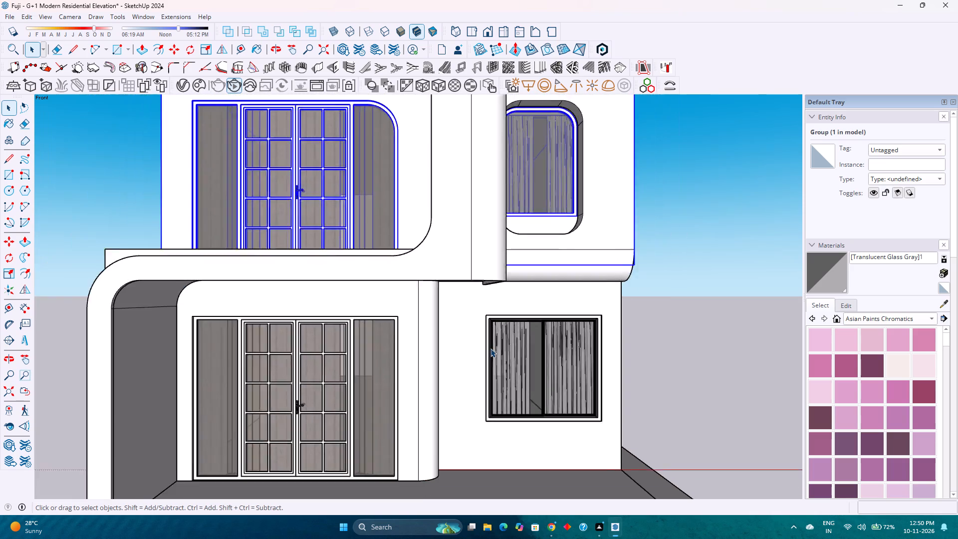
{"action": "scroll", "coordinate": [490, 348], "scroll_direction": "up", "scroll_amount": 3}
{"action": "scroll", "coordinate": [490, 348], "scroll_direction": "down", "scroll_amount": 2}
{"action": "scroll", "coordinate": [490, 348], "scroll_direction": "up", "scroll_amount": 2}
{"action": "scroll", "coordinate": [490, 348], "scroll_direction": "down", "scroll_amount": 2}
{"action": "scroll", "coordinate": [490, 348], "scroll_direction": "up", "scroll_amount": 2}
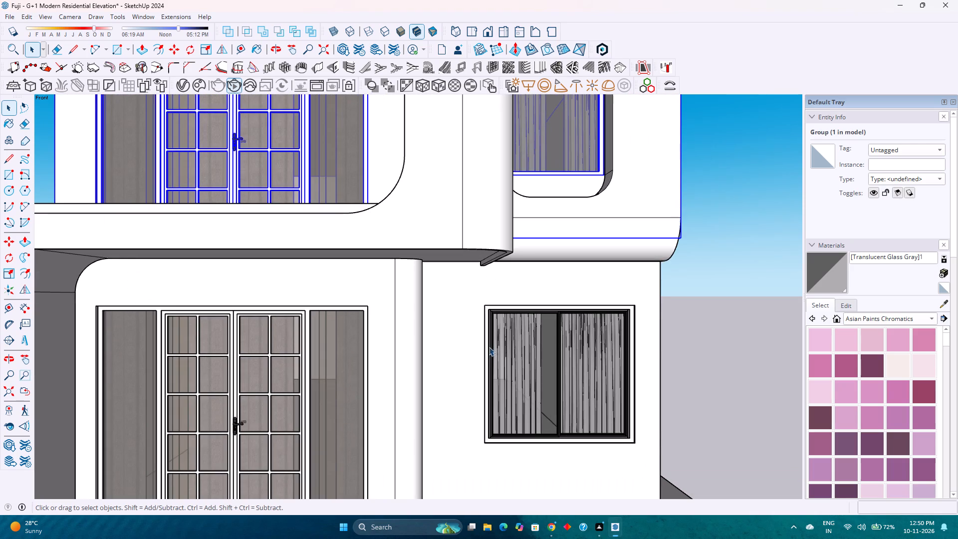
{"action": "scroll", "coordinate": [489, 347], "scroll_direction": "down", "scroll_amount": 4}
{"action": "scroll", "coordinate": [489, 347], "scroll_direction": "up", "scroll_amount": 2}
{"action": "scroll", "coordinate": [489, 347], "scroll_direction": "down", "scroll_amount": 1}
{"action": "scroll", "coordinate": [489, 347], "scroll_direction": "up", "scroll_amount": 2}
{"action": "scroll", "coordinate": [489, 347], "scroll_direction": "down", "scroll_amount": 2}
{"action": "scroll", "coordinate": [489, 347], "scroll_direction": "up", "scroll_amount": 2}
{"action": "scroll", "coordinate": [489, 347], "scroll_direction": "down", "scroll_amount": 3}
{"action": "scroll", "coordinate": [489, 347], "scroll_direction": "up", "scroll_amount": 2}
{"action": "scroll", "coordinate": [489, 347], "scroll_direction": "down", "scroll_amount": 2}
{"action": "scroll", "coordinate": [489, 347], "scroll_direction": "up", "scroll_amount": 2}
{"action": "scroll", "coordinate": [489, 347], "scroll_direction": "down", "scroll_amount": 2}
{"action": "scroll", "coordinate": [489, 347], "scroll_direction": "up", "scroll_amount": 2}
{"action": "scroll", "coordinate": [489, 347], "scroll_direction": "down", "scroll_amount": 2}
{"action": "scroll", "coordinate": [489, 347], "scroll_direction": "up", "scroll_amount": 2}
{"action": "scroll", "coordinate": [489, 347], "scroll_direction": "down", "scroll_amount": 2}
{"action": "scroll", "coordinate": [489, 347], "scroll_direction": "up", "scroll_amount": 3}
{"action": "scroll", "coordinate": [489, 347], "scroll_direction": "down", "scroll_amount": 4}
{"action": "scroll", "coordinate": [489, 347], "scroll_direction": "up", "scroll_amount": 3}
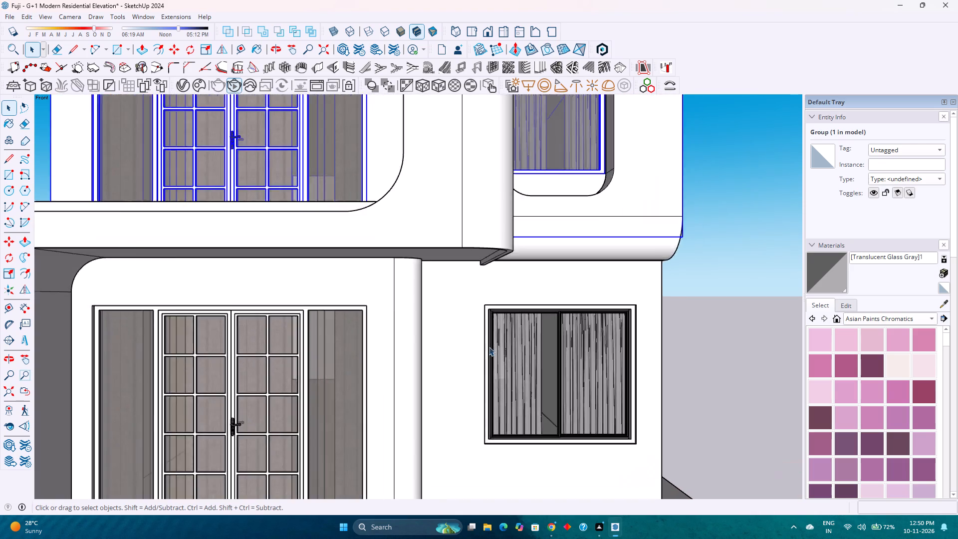
Examine the ground-floor window and the underside of the first-floor balcony band up close, comparing them with the whole front elevation.
{"action": "scroll", "coordinate": [489, 347], "scroll_direction": "down", "scroll_amount": 2}
{"action": "scroll", "coordinate": [489, 347], "scroll_direction": "up", "scroll_amount": 2}
{"action": "scroll", "coordinate": [489, 347], "scroll_direction": "down", "scroll_amount": 2}
{"action": "scroll", "coordinate": [489, 347], "scroll_direction": "up", "scroll_amount": 2}
{"action": "scroll", "coordinate": [489, 347], "scroll_direction": "down", "scroll_amount": 3}
{"action": "scroll", "coordinate": [489, 347], "scroll_direction": "up", "scroll_amount": 3}
{"action": "scroll", "coordinate": [489, 347], "scroll_direction": "down", "scroll_amount": 3}
{"action": "scroll", "coordinate": [489, 347], "scroll_direction": "up", "scroll_amount": 3}
{"action": "scroll", "coordinate": [489, 347], "scroll_direction": "down", "scroll_amount": 3}
{"action": "scroll", "coordinate": [489, 347], "scroll_direction": "up", "scroll_amount": 2}
{"action": "scroll", "coordinate": [489, 347], "scroll_direction": "down", "scroll_amount": 3}
{"action": "scroll", "coordinate": [489, 347], "scroll_direction": "up", "scroll_amount": 3}
{"action": "scroll", "coordinate": [489, 347], "scroll_direction": "down", "scroll_amount": 11}
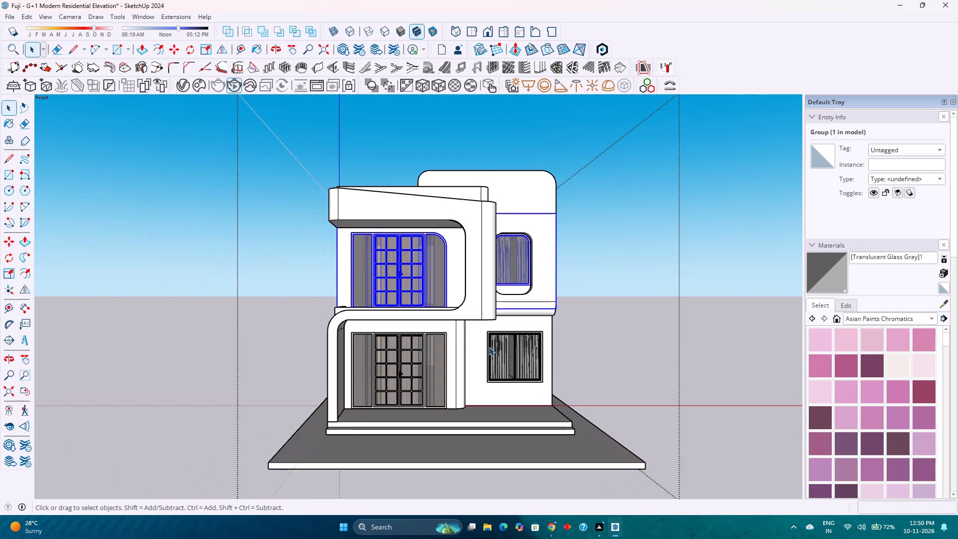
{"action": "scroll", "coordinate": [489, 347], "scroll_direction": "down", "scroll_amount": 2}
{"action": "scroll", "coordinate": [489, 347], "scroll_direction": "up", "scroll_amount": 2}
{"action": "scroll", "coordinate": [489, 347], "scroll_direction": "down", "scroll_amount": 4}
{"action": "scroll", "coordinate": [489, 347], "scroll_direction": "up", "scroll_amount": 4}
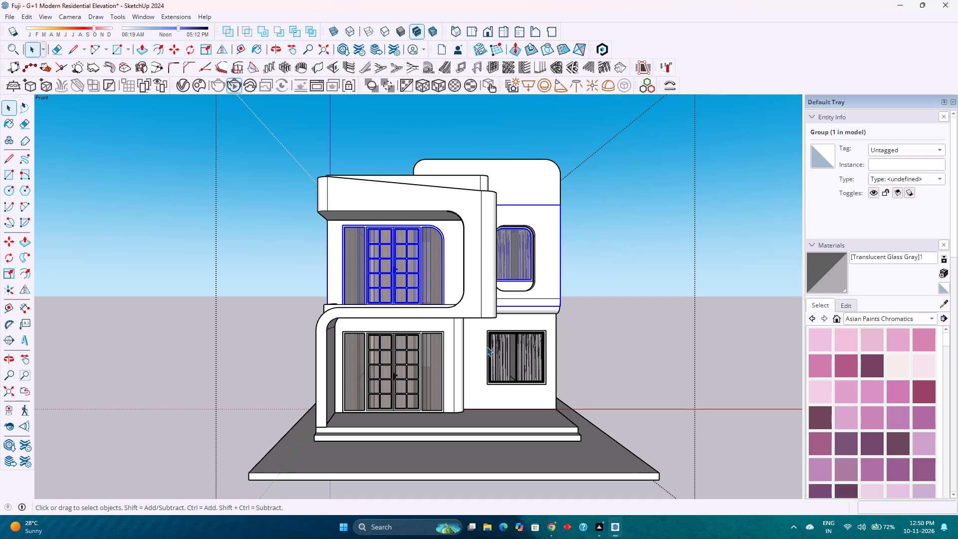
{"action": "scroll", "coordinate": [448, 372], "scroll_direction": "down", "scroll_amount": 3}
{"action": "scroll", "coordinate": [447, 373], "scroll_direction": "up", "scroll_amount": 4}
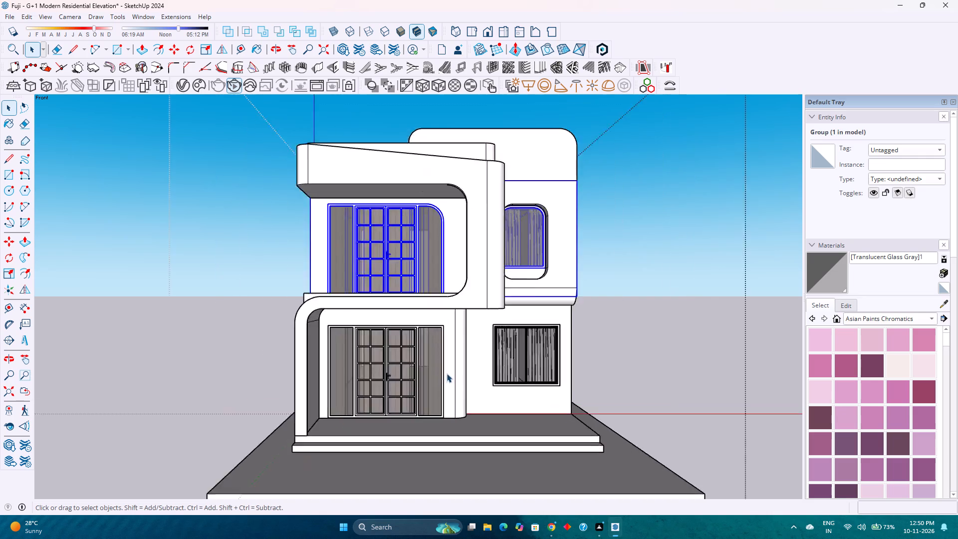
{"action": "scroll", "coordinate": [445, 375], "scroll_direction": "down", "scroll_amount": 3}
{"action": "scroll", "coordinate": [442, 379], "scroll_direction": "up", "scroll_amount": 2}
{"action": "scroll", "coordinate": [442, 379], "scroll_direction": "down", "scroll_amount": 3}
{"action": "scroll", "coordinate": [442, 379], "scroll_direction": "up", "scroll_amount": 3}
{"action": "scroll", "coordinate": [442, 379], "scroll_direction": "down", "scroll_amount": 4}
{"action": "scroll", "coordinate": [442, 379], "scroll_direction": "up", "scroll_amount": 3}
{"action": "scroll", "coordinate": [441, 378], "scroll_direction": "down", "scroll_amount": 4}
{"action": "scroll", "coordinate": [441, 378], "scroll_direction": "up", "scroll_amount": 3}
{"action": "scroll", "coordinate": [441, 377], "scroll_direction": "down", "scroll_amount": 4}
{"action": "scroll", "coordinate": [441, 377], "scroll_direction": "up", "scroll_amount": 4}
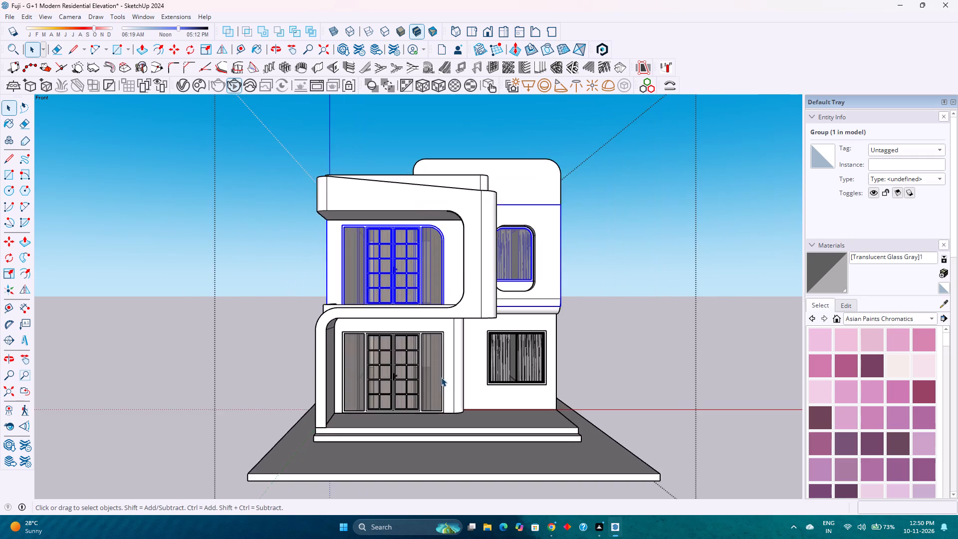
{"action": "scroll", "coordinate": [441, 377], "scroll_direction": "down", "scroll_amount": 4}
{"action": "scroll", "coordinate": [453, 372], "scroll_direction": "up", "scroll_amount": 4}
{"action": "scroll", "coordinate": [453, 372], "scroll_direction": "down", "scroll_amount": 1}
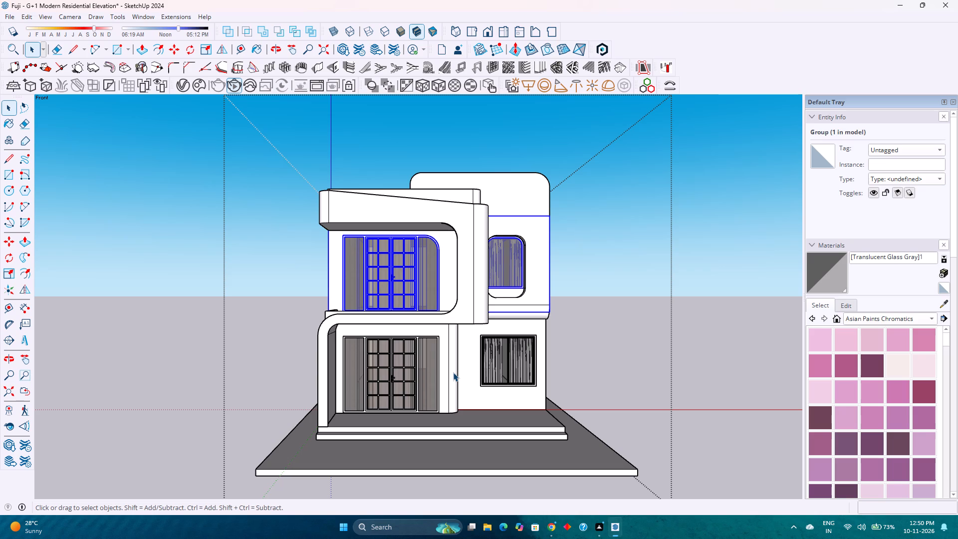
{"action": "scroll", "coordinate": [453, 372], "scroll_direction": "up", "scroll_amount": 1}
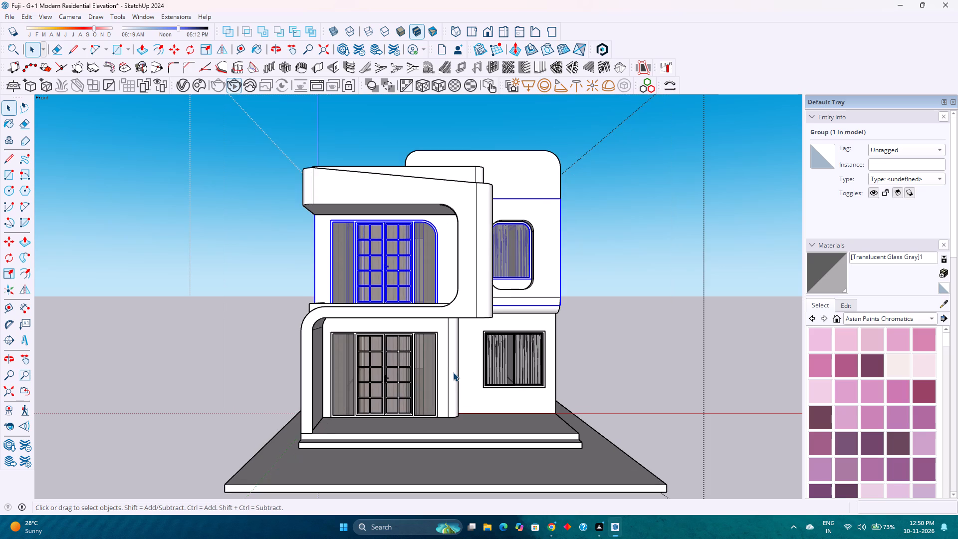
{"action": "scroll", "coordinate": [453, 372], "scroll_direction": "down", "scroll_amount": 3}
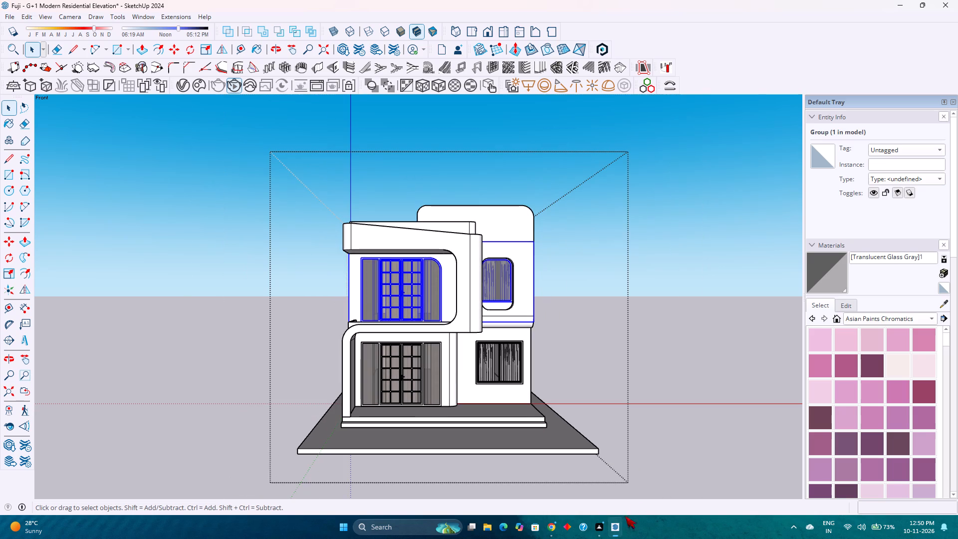
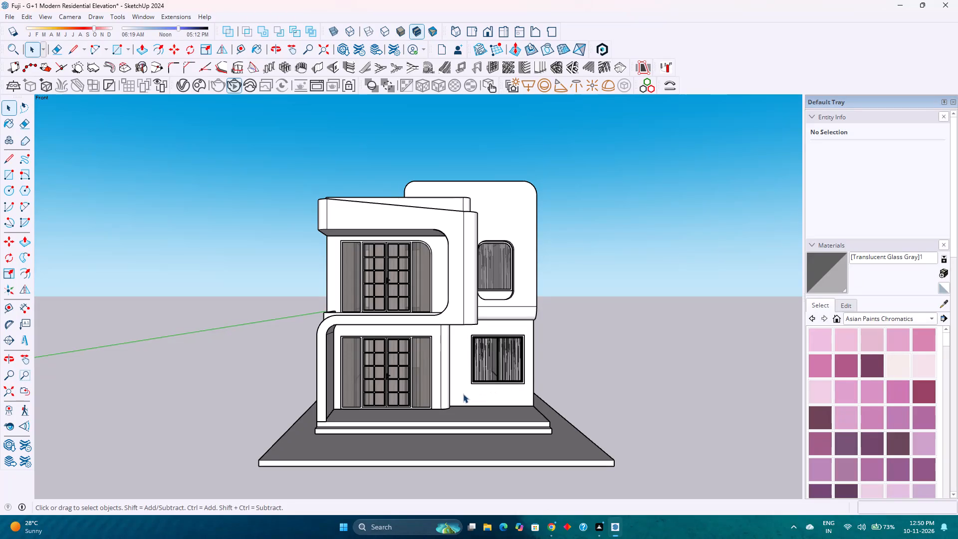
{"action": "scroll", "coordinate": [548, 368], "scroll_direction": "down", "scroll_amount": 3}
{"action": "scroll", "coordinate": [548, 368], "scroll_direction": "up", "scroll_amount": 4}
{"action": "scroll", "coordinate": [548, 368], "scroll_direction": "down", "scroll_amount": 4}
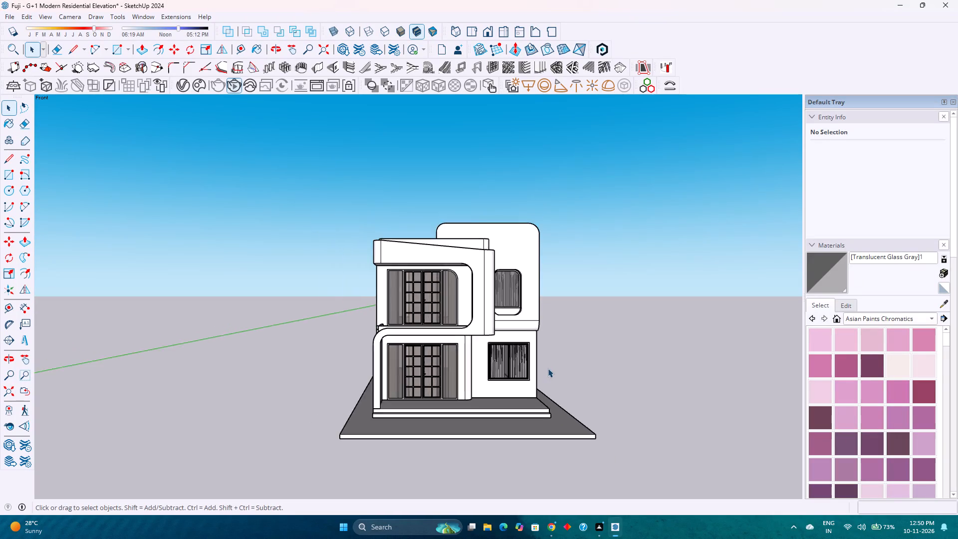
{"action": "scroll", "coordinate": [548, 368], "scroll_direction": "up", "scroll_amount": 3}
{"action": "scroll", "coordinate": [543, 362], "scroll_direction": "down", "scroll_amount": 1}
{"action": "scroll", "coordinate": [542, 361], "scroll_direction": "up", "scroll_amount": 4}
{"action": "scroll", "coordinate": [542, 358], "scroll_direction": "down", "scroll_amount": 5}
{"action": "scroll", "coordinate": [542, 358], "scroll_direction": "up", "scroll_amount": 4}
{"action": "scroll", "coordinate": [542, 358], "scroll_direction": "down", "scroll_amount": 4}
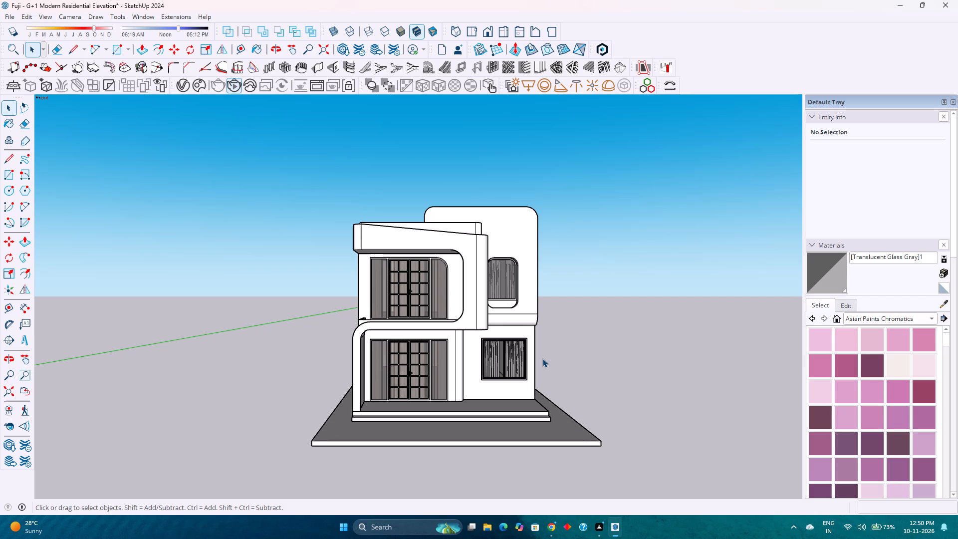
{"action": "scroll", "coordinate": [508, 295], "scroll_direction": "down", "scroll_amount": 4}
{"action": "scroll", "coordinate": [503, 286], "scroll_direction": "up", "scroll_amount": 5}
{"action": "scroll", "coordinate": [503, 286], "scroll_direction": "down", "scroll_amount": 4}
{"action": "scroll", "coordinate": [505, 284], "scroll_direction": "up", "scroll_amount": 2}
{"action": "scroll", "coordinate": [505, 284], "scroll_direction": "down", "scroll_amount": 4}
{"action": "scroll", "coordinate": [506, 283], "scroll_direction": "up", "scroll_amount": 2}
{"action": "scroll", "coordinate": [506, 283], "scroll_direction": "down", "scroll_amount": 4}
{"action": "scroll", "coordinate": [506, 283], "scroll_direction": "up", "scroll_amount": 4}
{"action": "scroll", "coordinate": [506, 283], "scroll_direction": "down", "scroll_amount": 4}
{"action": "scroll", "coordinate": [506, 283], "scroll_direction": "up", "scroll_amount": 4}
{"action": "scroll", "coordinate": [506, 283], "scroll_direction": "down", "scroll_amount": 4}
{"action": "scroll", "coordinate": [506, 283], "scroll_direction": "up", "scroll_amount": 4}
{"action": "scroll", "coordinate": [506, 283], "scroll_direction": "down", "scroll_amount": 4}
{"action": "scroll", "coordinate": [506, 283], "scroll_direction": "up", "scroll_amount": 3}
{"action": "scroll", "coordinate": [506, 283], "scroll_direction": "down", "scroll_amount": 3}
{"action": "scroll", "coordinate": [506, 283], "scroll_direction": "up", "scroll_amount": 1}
Examine the front facade from an angle, checking the ground-floor window and door openings against the upper frame.
{"action": "middle_click_drag", "start_coordinate": [499, 281], "coordinate": [450, 281]}
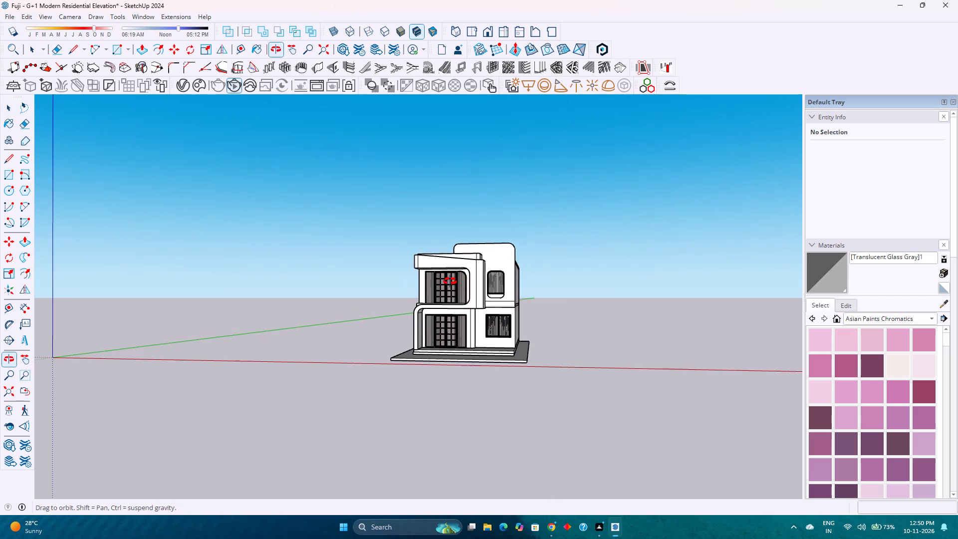
{"action": "middle_click_drag", "start_coordinate": [450, 281], "coordinate": [440, 282]}
{"action": "scroll", "coordinate": [439, 284], "scroll_direction": "up", "scroll_amount": 3}
{"action": "scroll", "coordinate": [515, 339], "scroll_direction": "up", "scroll_amount": 6}
{"action": "scroll", "coordinate": [513, 334], "scroll_direction": "down", "scroll_amount": 2}
{"action": "scroll", "coordinate": [513, 334], "scroll_direction": "up", "scroll_amount": 2}
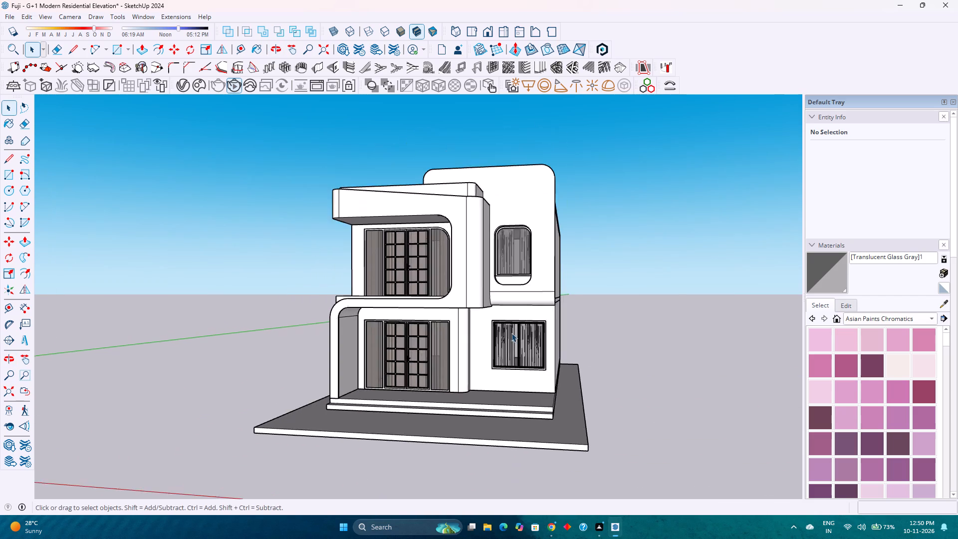
{"action": "scroll", "coordinate": [511, 333], "scroll_direction": "down", "scroll_amount": 3}
{"action": "scroll", "coordinate": [511, 333], "scroll_direction": "up", "scroll_amount": 2}
{"action": "scroll", "coordinate": [511, 333], "scroll_direction": "down", "scroll_amount": 2}
{"action": "scroll", "coordinate": [511, 333], "scroll_direction": "up", "scroll_amount": 2}
{"action": "scroll", "coordinate": [511, 333], "scroll_direction": "down", "scroll_amount": 4}
{"action": "scroll", "coordinate": [511, 333], "scroll_direction": "up", "scroll_amount": 5}
{"action": "scroll", "coordinate": [511, 333], "scroll_direction": "down", "scroll_amount": 4}
{"action": "scroll", "coordinate": [511, 333], "scroll_direction": "up", "scroll_amount": 4}
{"action": "scroll", "coordinate": [511, 333], "scroll_direction": "down", "scroll_amount": 4}
{"action": "scroll", "coordinate": [511, 333], "scroll_direction": "up", "scroll_amount": 3}
{"action": "scroll", "coordinate": [511, 332], "scroll_direction": "down", "scroll_amount": 3}
{"action": "scroll", "coordinate": [511, 331], "scroll_direction": "up", "scroll_amount": 3}
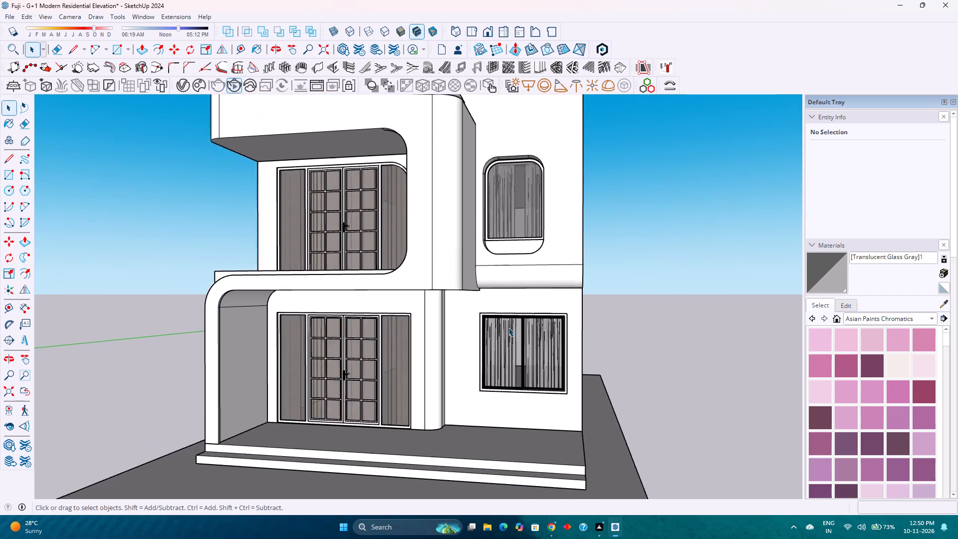
{"action": "scroll", "coordinate": [508, 327], "scroll_direction": "down", "scroll_amount": 4}
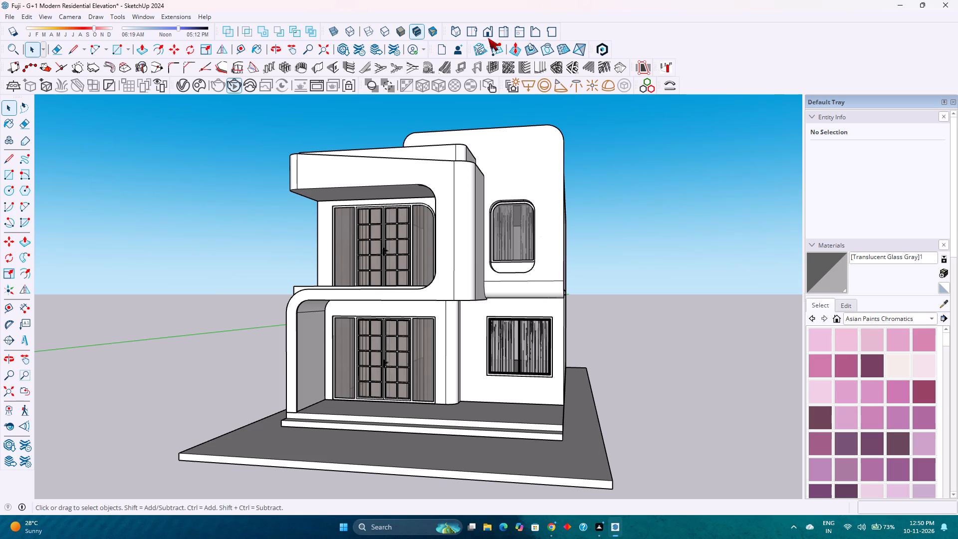
Return to the standard front view and examine the doors, windows and curved balcony band between the two floors.
{"action": "left_click", "coordinate": [489, 33]}
{"action": "scroll", "coordinate": [412, 224], "scroll_direction": "down", "scroll_amount": 6}
{"action": "scroll", "coordinate": [392, 273], "scroll_direction": "up", "scroll_amount": 4}
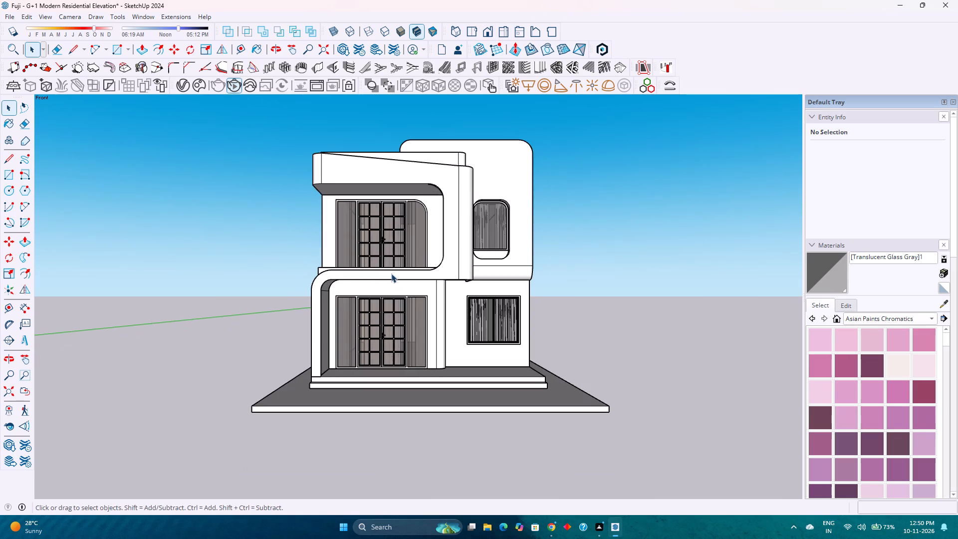
{"action": "scroll", "coordinate": [429, 210], "scroll_direction": "up", "scroll_amount": 2}
{"action": "scroll", "coordinate": [416, 278], "scroll_direction": "up", "scroll_amount": 2}
{"action": "scroll", "coordinate": [416, 278], "scroll_direction": "down", "scroll_amount": 2}
{"action": "scroll", "coordinate": [396, 343], "scroll_direction": "up", "scroll_amount": 1}
{"action": "scroll", "coordinate": [396, 343], "scroll_direction": "down", "scroll_amount": 1}
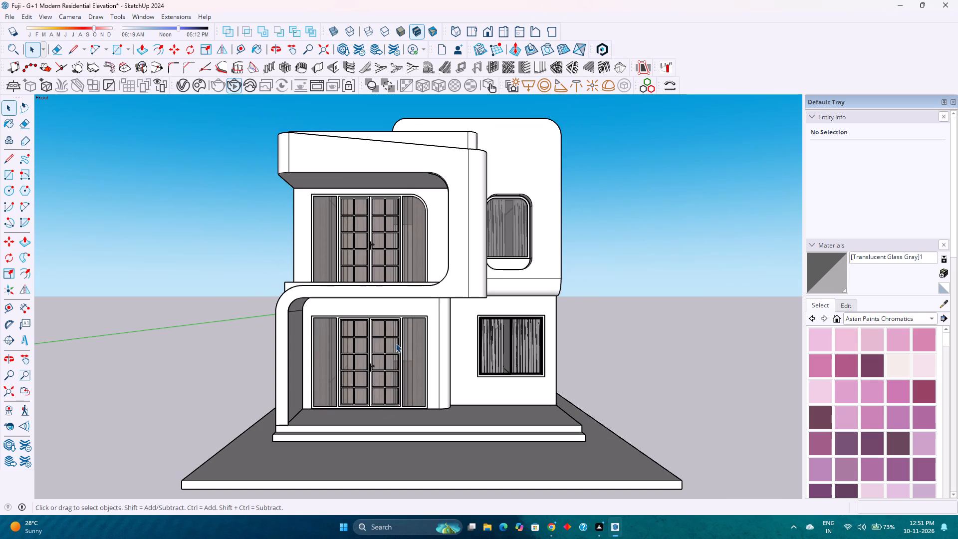
{"action": "scroll", "coordinate": [386, 391], "scroll_direction": "up", "scroll_amount": 1}
{"action": "scroll", "coordinate": [386, 391], "scroll_direction": "down", "scroll_amount": 1}
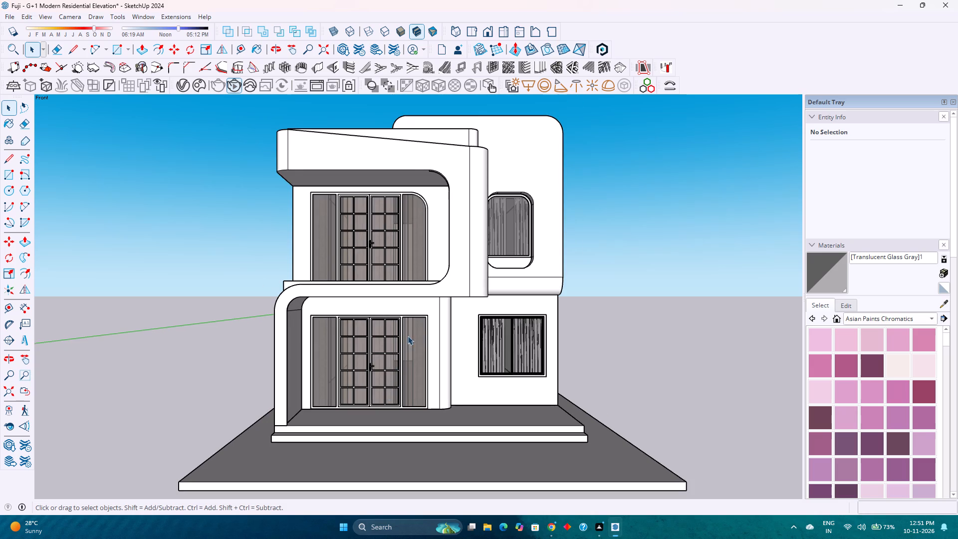
{"action": "scroll", "coordinate": [425, 297], "scroll_direction": "down", "scroll_amount": 2}
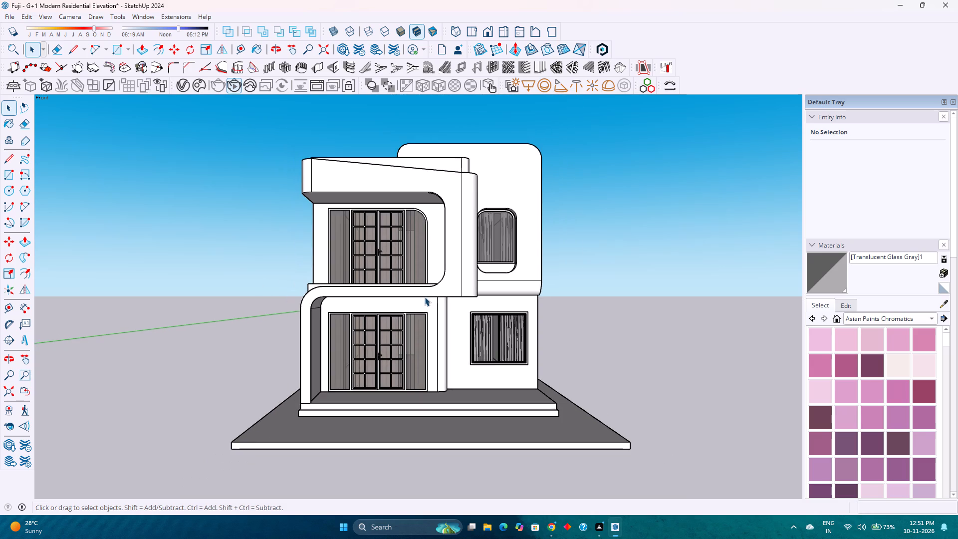
{"action": "scroll", "coordinate": [425, 297], "scroll_direction": "down", "scroll_amount": 1}
{"action": "scroll", "coordinate": [424, 344], "scroll_direction": "up", "scroll_amount": 2}
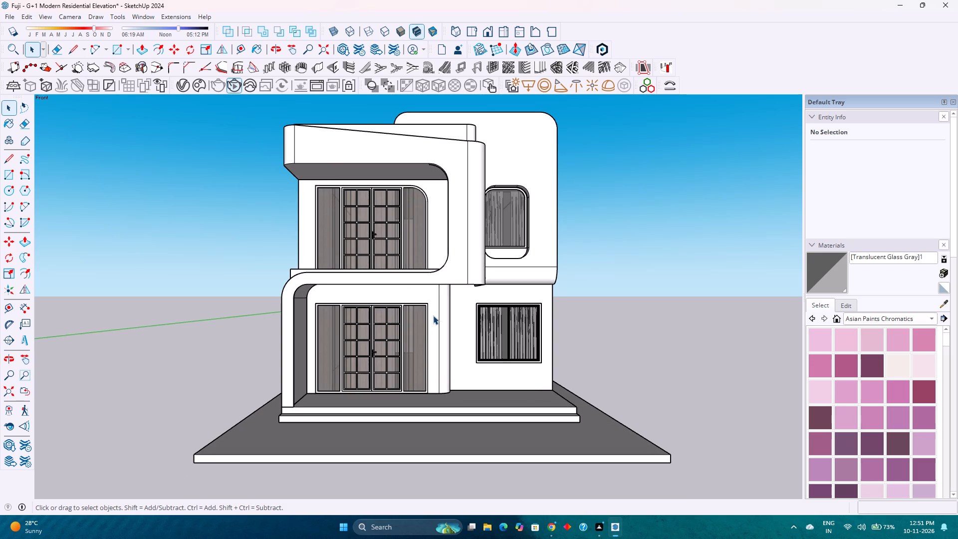
{"action": "scroll", "coordinate": [433, 315], "scroll_direction": "up", "scroll_amount": 1}
{"action": "scroll", "coordinate": [433, 315], "scroll_direction": "down", "scroll_amount": 1}
{"action": "scroll", "coordinate": [429, 259], "scroll_direction": "up", "scroll_amount": 1}
{"action": "scroll", "coordinate": [429, 259], "scroll_direction": "down", "scroll_amount": 1}
{"action": "scroll", "coordinate": [429, 259], "scroll_direction": "up", "scroll_amount": 1}
{"action": "scroll", "coordinate": [429, 259], "scroll_direction": "down", "scroll_amount": 1}
{"action": "scroll", "coordinate": [427, 289], "scroll_direction": "up", "scroll_amount": 2}
{"action": "scroll", "coordinate": [427, 289], "scroll_direction": "down", "scroll_amount": 3}
{"action": "scroll", "coordinate": [427, 289], "scroll_direction": "up", "scroll_amount": 2}
{"action": "scroll", "coordinate": [427, 289], "scroll_direction": "down", "scroll_amount": 3}
{"action": "scroll", "coordinate": [427, 289], "scroll_direction": "up", "scroll_amount": 1}
{"action": "scroll", "coordinate": [427, 288], "scroll_direction": "down", "scroll_amount": 2}
{"action": "scroll", "coordinate": [427, 287], "scroll_direction": "up", "scroll_amount": 3}
{"action": "scroll", "coordinate": [427, 287], "scroll_direction": "down", "scroll_amount": 2}
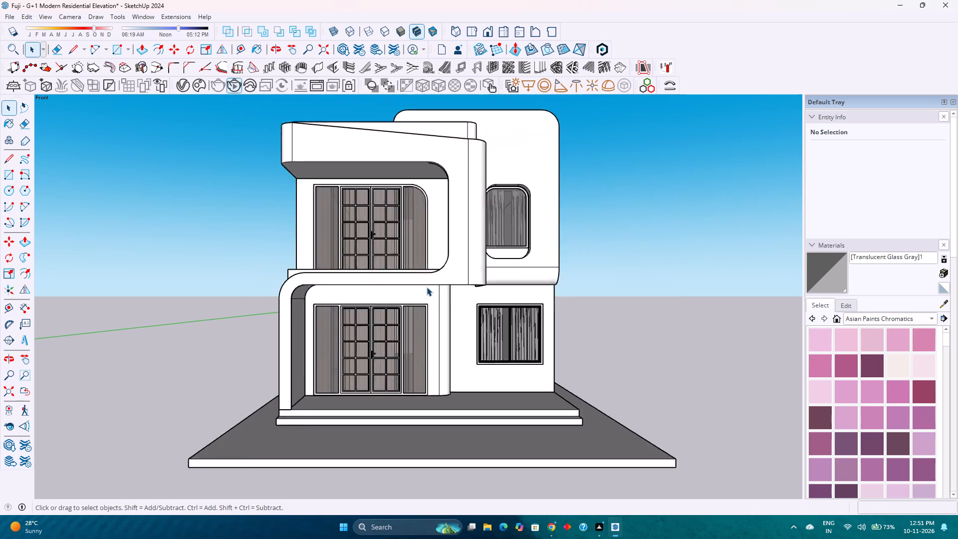
{"action": "scroll", "coordinate": [427, 287], "scroll_direction": "down", "scroll_amount": 1}
{"action": "scroll", "coordinate": [427, 287], "scroll_direction": "up", "scroll_amount": 3}
{"action": "scroll", "coordinate": [427, 287], "scroll_direction": "down", "scroll_amount": 3}
{"action": "scroll", "coordinate": [427, 287], "scroll_direction": "up", "scroll_amount": 3}
{"action": "scroll", "coordinate": [427, 287], "scroll_direction": "down", "scroll_amount": 3}
{"action": "scroll", "coordinate": [427, 287], "scroll_direction": "up", "scroll_amount": 3}
{"action": "scroll", "coordinate": [427, 287], "scroll_direction": "down", "scroll_amount": 3}
{"action": "scroll", "coordinate": [427, 287], "scroll_direction": "up", "scroll_amount": 3}
Select the whole house group and examine its front frame, openings and balcony band in the front view.
{"action": "right_click", "coordinate": [427, 287]}
{"action": "scroll", "coordinate": [427, 287], "scroll_direction": "down", "scroll_amount": 3}
{"action": "scroll", "coordinate": [428, 284], "scroll_direction": "up", "scroll_amount": 1}
{"action": "left_click", "coordinate": [536, 261]}
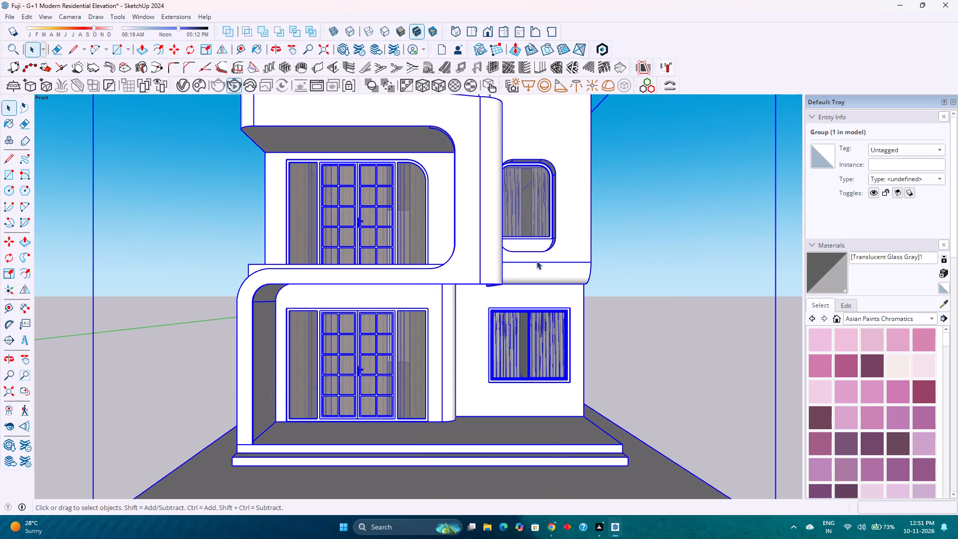
{"action": "scroll", "coordinate": [417, 292], "scroll_direction": "down", "scroll_amount": 5}
{"action": "left_click", "coordinate": [736, 257]}
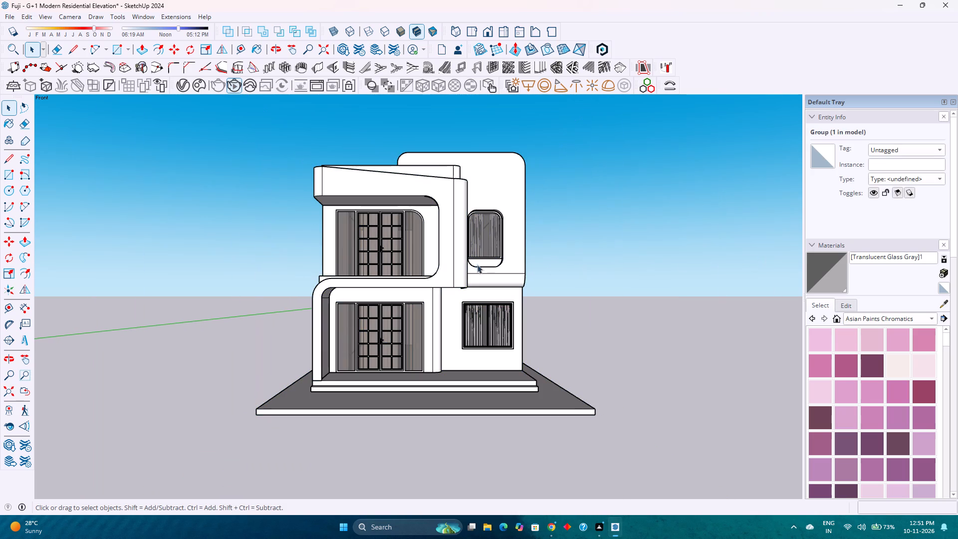
{"action": "left_click", "coordinate": [435, 281]}
{"action": "scroll", "coordinate": [435, 281], "scroll_direction": "up", "scroll_amount": 3}
{"action": "scroll", "coordinate": [435, 281], "scroll_direction": "down", "scroll_amount": 3}
{"action": "scroll", "coordinate": [435, 281], "scroll_direction": "up", "scroll_amount": 2}
{"action": "scroll", "coordinate": [435, 281], "scroll_direction": "down", "scroll_amount": 2}
{"action": "scroll", "coordinate": [426, 278], "scroll_direction": "up", "scroll_amount": 3}
{"action": "scroll", "coordinate": [426, 278], "scroll_direction": "down", "scroll_amount": 2}
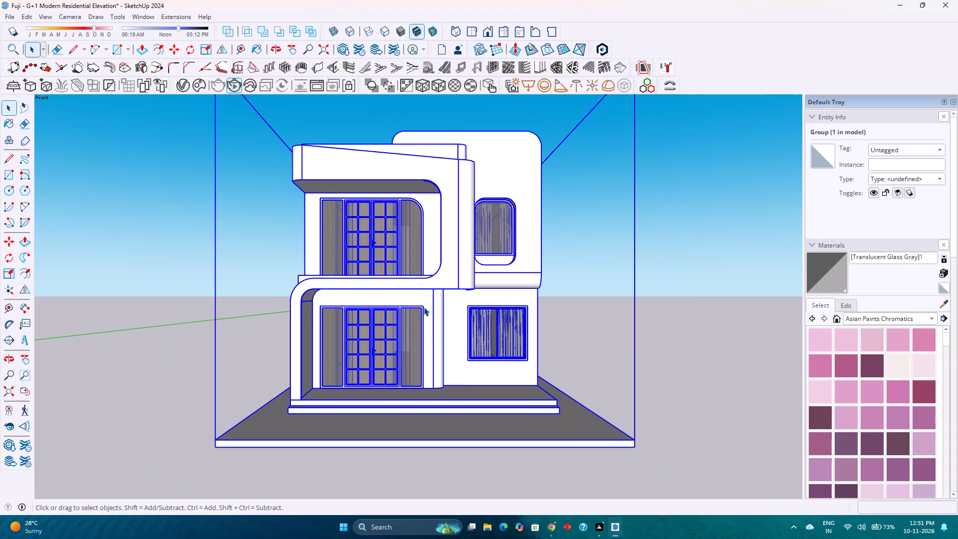
{"action": "scroll", "coordinate": [424, 307], "scroll_direction": "up", "scroll_amount": 2}
{"action": "scroll", "coordinate": [424, 308], "scroll_direction": "down", "scroll_amount": 1}
{"action": "scroll", "coordinate": [424, 308], "scroll_direction": "up", "scroll_amount": 2}
{"action": "scroll", "coordinate": [426, 305], "scroll_direction": "down", "scroll_amount": 2}
{"action": "scroll", "coordinate": [433, 282], "scroll_direction": "up", "scroll_amount": 1}
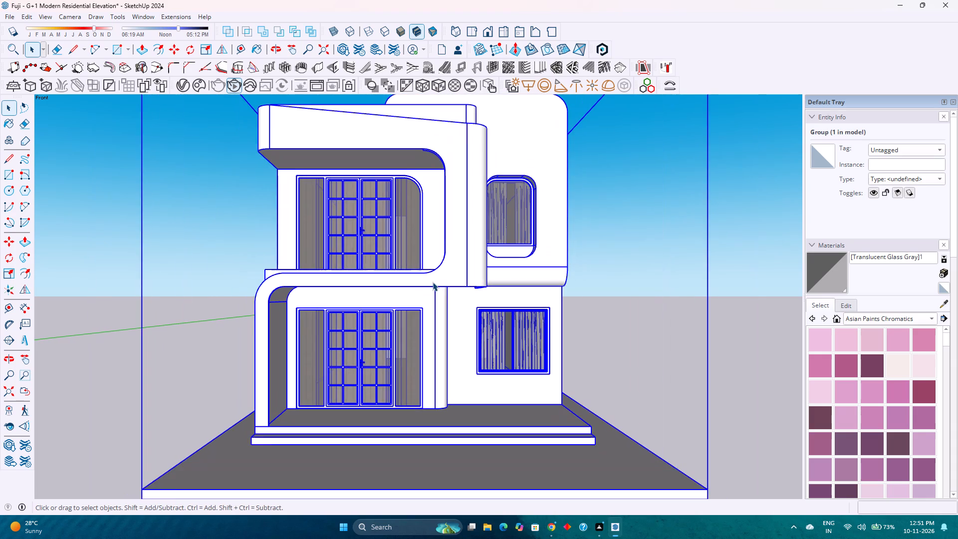
{"action": "scroll", "coordinate": [433, 282], "scroll_direction": "down", "scroll_amount": 1}
{"action": "scroll", "coordinate": [431, 286], "scroll_direction": "up", "scroll_amount": 1}
{"action": "scroll", "coordinate": [431, 286], "scroll_direction": "down", "scroll_amount": 1}
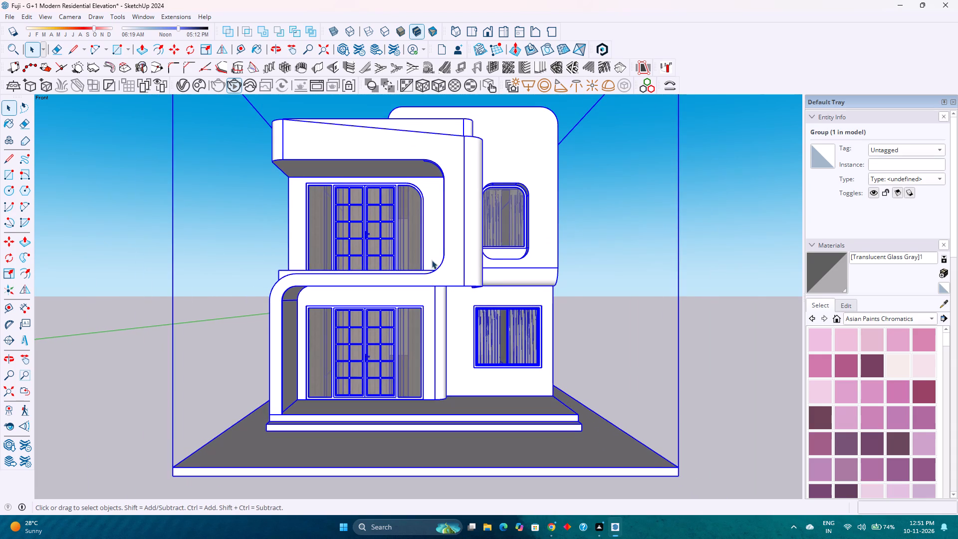
{"action": "scroll", "coordinate": [432, 258], "scroll_direction": "up", "scroll_amount": 1}
{"action": "scroll", "coordinate": [441, 236], "scroll_direction": "down", "scroll_amount": 2}
{"action": "scroll", "coordinate": [438, 169], "scroll_direction": "up", "scroll_amount": 1}
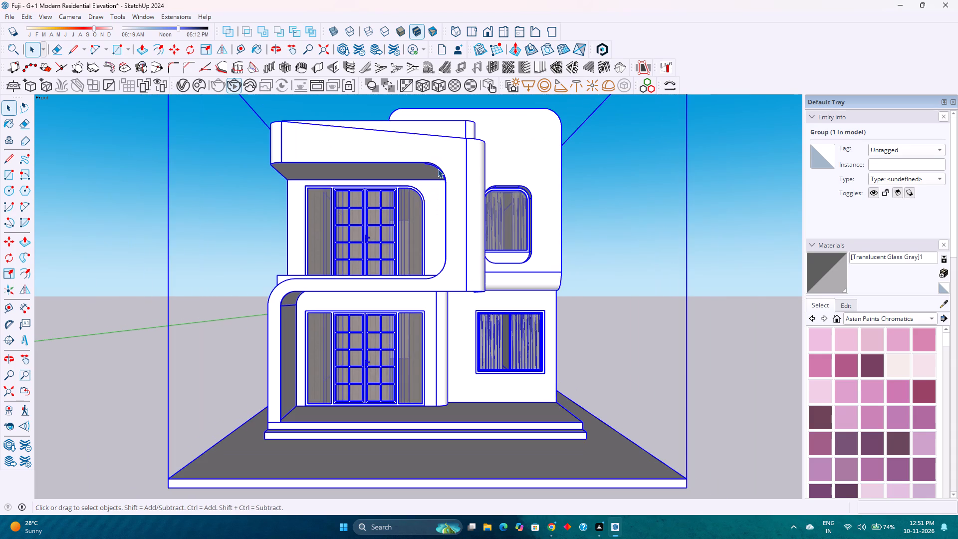
{"action": "scroll", "coordinate": [438, 169], "scroll_direction": "up", "scroll_amount": 1}
{"action": "scroll", "coordinate": [438, 169], "scroll_direction": "down", "scroll_amount": 1}
{"action": "scroll", "coordinate": [438, 169], "scroll_direction": "up", "scroll_amount": 1}
{"action": "scroll", "coordinate": [438, 169], "scroll_direction": "down", "scroll_amount": 3}
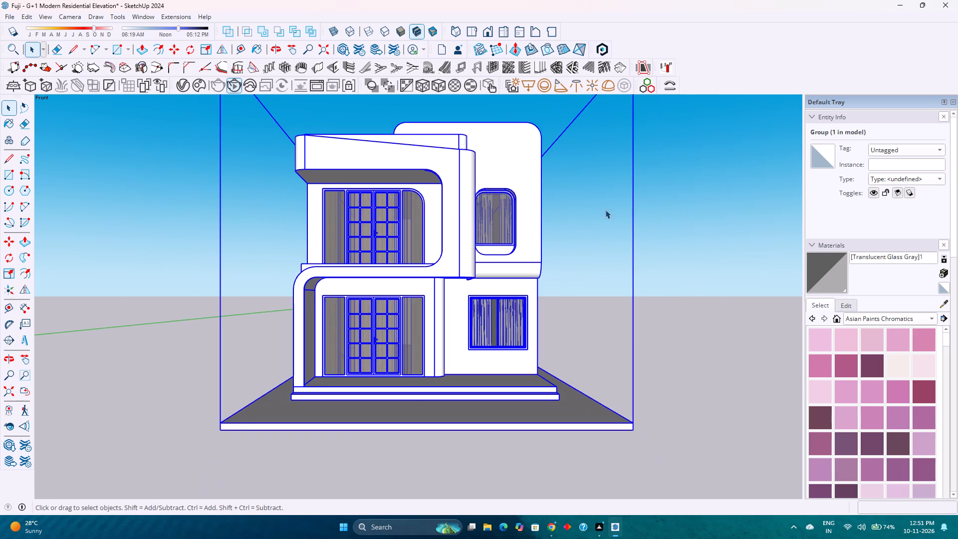
Examine the selected house from angled and side views, checking the long side wall, projecting frame and porch.
{"action": "scroll", "coordinate": [607, 208], "scroll_direction": "up", "scroll_amount": 3}
{"action": "middle_click_drag", "start_coordinate": [606, 209], "coordinate": [635, 223]}
{"action": "scroll", "coordinate": [635, 223], "scroll_direction": "down", "scroll_amount": 3}
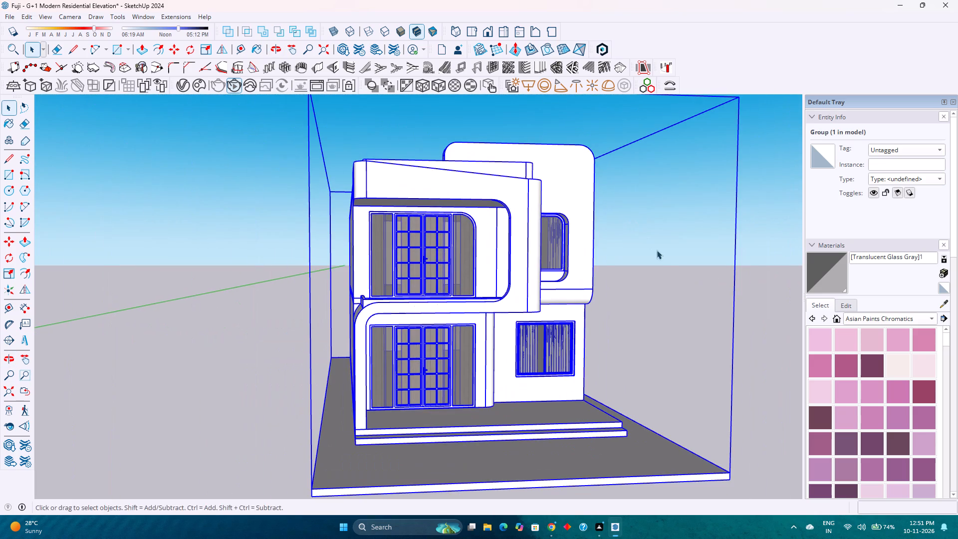
{"action": "middle_click_drag", "start_coordinate": [661, 262], "coordinate": [629, 232]}
{"action": "middle_click_drag", "start_coordinate": [629, 235], "coordinate": [626, 248]}
{"action": "middle_click_drag", "start_coordinate": [624, 252], "coordinate": [561, 269]}
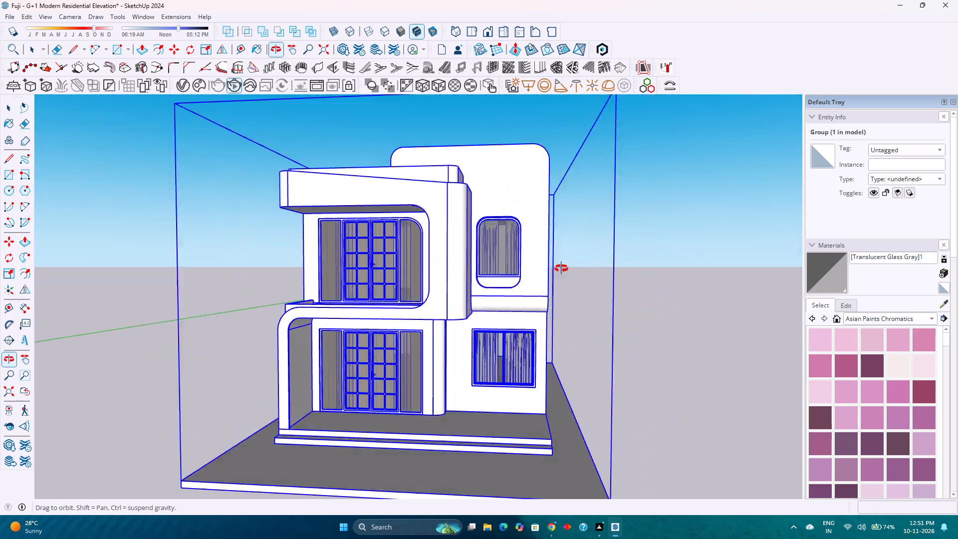
{"action": "middle_click_drag", "start_coordinate": [561, 269], "coordinate": [497, 202]}
{"action": "scroll", "coordinate": [497, 202], "scroll_direction": "down", "scroll_amount": 4}
{"action": "middle_click_drag", "start_coordinate": [516, 239], "coordinate": [374, 270]}
{"action": "middle_click_drag", "start_coordinate": [374, 270], "coordinate": [390, 286]}
{"action": "middle_click_drag", "start_coordinate": [391, 287], "coordinate": [459, 306]}
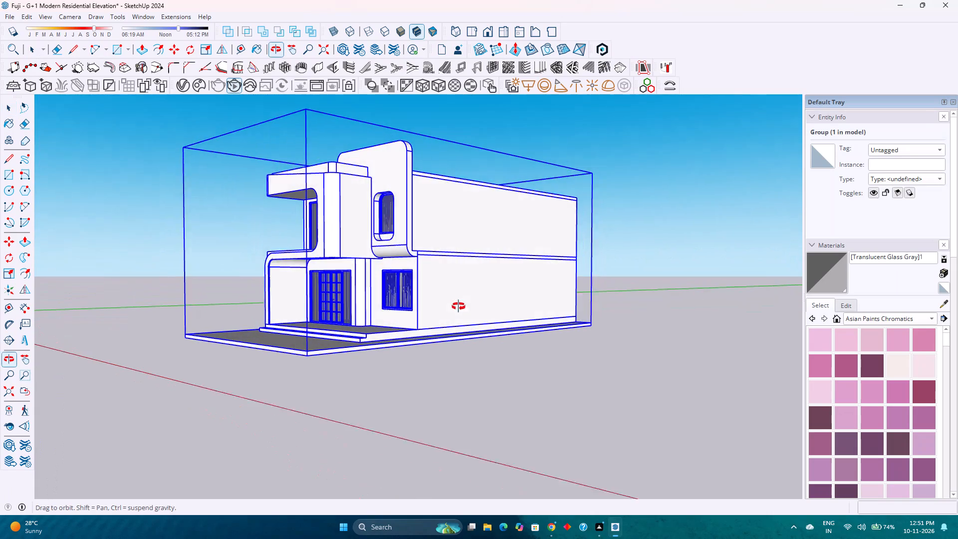
{"action": "middle_click_drag", "start_coordinate": [459, 306], "coordinate": [459, 306]}
{"action": "scroll", "coordinate": [350, 278], "scroll_direction": "up", "scroll_amount": 4}
{"action": "scroll", "coordinate": [348, 275], "scroll_direction": "down", "scroll_amount": 5}
{"action": "scroll", "coordinate": [348, 275], "scroll_direction": "up", "scroll_amount": 4}
{"action": "scroll", "coordinate": [347, 275], "scroll_direction": "down", "scroll_amount": 4}
{"action": "scroll", "coordinate": [347, 275], "scroll_direction": "up", "scroll_amount": 3}
{"action": "scroll", "coordinate": [343, 270], "scroll_direction": "down", "scroll_amount": 1}
{"action": "scroll", "coordinate": [343, 270], "scroll_direction": "up", "scroll_amount": 4}
{"action": "scroll", "coordinate": [343, 270], "scroll_direction": "down", "scroll_amount": 4}
{"action": "scroll", "coordinate": [343, 268], "scroll_direction": "up", "scroll_amount": 3}
{"action": "scroll", "coordinate": [353, 250], "scroll_direction": "down", "scroll_amount": 4}
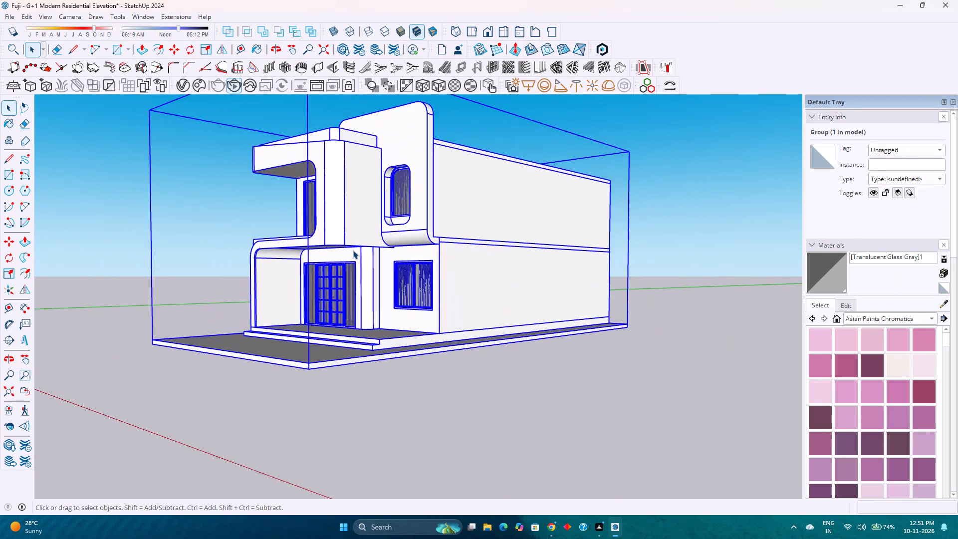
{"action": "scroll", "coordinate": [353, 250], "scroll_direction": "up", "scroll_amount": 4}
{"action": "scroll", "coordinate": [353, 250], "scroll_direction": "down", "scroll_amount": 5}
{"action": "scroll", "coordinate": [361, 244], "scroll_direction": "up", "scroll_amount": 4}
{"action": "scroll", "coordinate": [361, 244], "scroll_direction": "down", "scroll_amount": 4}
{"action": "scroll", "coordinate": [361, 244], "scroll_direction": "up", "scroll_amount": 4}
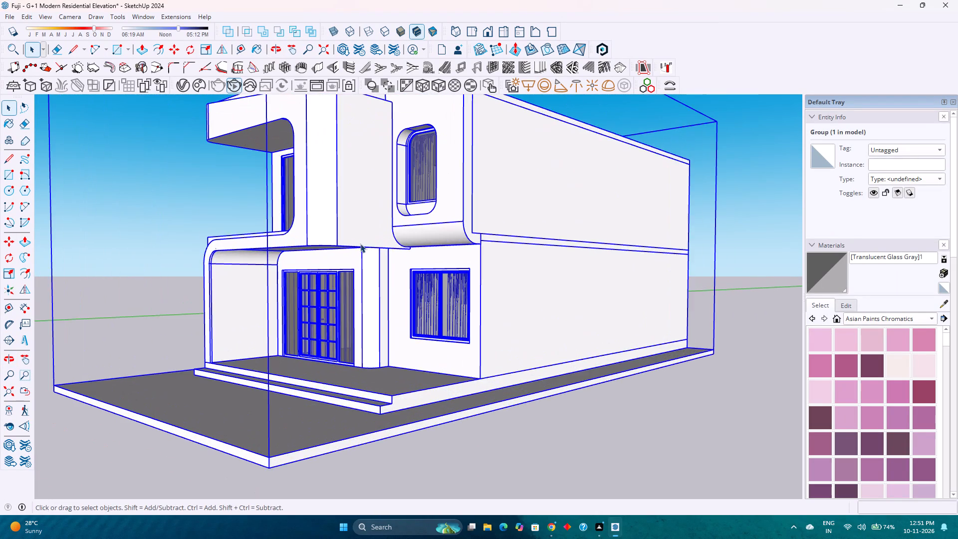
Examine the first-floor balcony and porch from a raised front angle, comparing them with the standard front view.
{"action": "middle_click_drag", "start_coordinate": [360, 244], "coordinate": [636, 254]}
{"action": "middle_click", "coordinate": [636, 254]}
{"action": "scroll", "coordinate": [489, 244], "scroll_direction": "down", "scroll_amount": 4}
{"action": "middle_click_drag", "start_coordinate": [558, 257], "coordinate": [415, 299]}
{"action": "middle_click", "coordinate": [415, 299]}
{"action": "middle_click", "coordinate": [416, 299]}
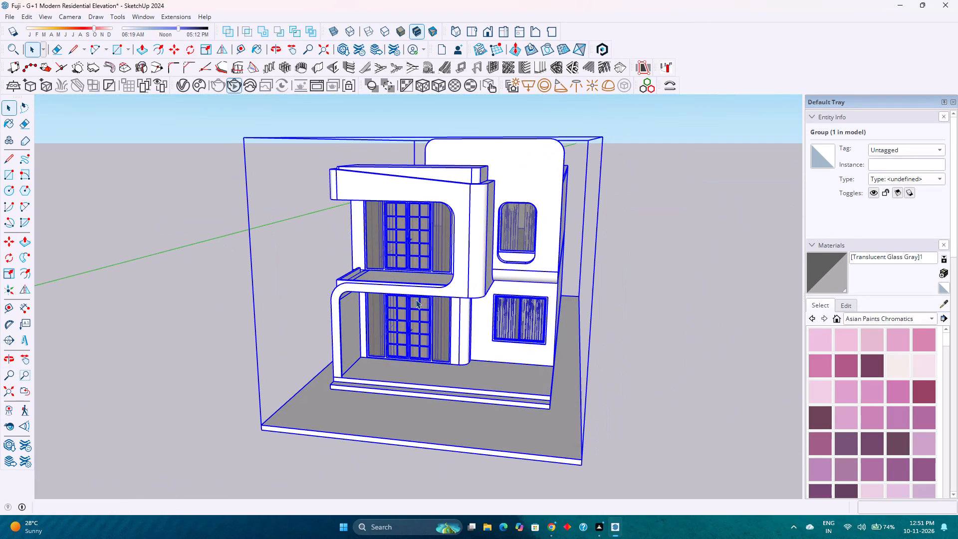
{"action": "scroll", "coordinate": [413, 289], "scroll_direction": "down", "scroll_amount": 4}
{"action": "scroll", "coordinate": [411, 287], "scroll_direction": "up", "scroll_amount": 4}
{"action": "scroll", "coordinate": [411, 287], "scroll_direction": "down", "scroll_amount": 4}
{"action": "scroll", "coordinate": [411, 287], "scroll_direction": "up", "scroll_amount": 4}
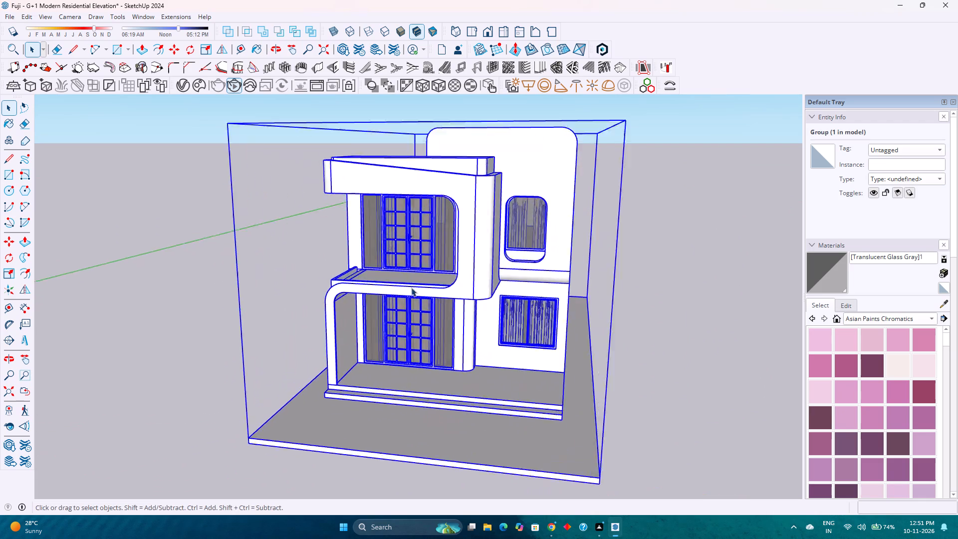
{"action": "scroll", "coordinate": [411, 287], "scroll_direction": "down", "scroll_amount": 4}
{"action": "scroll", "coordinate": [411, 287], "scroll_direction": "up", "scroll_amount": 4}
{"action": "scroll", "coordinate": [411, 287], "scroll_direction": "down", "scroll_amount": 4}
{"action": "scroll", "coordinate": [411, 287], "scroll_direction": "up", "scroll_amount": 3}
{"action": "scroll", "coordinate": [411, 286], "scroll_direction": "down", "scroll_amount": 3}
{"action": "scroll", "coordinate": [466, 270], "scroll_direction": "up", "scroll_amount": 5}
{"action": "scroll", "coordinate": [467, 266], "scroll_direction": "down", "scroll_amount": 3}
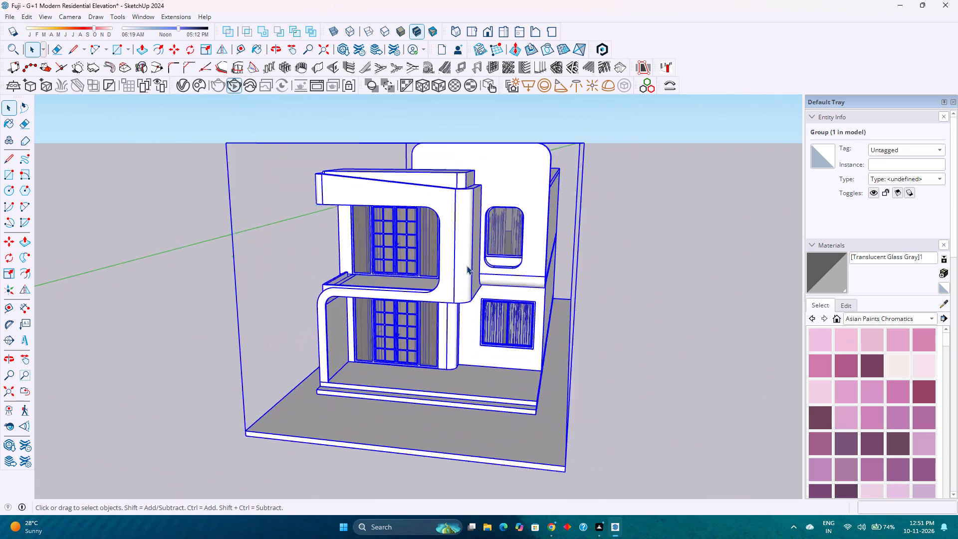
{"action": "scroll", "coordinate": [467, 266], "scroll_direction": "down", "scroll_amount": 2}
{"action": "left_click", "coordinate": [485, 31]}
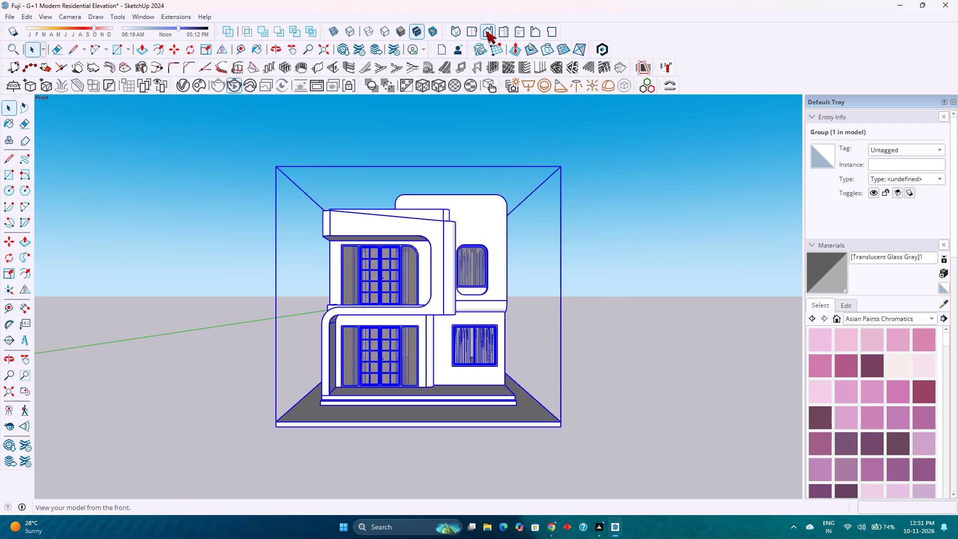
{"action": "scroll", "coordinate": [456, 206], "scroll_direction": "down", "scroll_amount": 4}
{"action": "scroll", "coordinate": [411, 254], "scroll_direction": "up", "scroll_amount": 4}
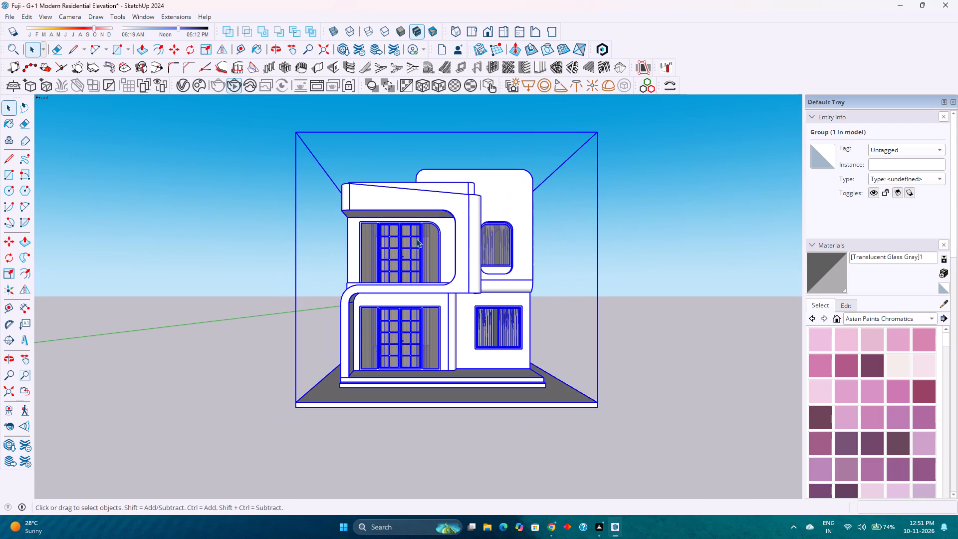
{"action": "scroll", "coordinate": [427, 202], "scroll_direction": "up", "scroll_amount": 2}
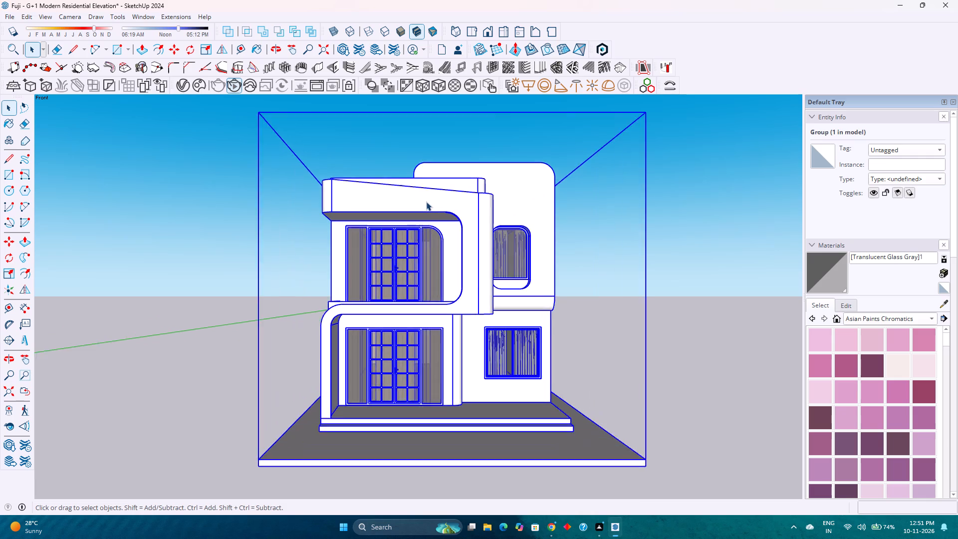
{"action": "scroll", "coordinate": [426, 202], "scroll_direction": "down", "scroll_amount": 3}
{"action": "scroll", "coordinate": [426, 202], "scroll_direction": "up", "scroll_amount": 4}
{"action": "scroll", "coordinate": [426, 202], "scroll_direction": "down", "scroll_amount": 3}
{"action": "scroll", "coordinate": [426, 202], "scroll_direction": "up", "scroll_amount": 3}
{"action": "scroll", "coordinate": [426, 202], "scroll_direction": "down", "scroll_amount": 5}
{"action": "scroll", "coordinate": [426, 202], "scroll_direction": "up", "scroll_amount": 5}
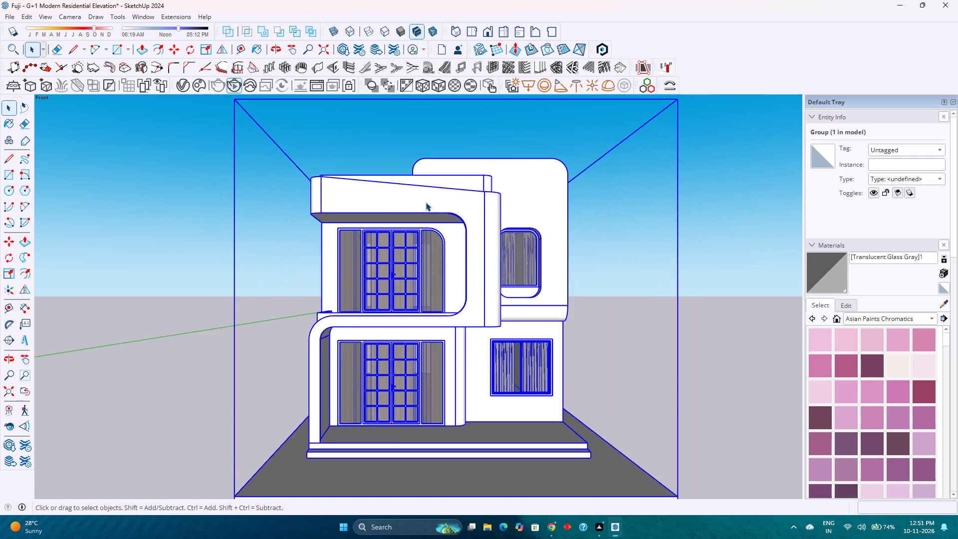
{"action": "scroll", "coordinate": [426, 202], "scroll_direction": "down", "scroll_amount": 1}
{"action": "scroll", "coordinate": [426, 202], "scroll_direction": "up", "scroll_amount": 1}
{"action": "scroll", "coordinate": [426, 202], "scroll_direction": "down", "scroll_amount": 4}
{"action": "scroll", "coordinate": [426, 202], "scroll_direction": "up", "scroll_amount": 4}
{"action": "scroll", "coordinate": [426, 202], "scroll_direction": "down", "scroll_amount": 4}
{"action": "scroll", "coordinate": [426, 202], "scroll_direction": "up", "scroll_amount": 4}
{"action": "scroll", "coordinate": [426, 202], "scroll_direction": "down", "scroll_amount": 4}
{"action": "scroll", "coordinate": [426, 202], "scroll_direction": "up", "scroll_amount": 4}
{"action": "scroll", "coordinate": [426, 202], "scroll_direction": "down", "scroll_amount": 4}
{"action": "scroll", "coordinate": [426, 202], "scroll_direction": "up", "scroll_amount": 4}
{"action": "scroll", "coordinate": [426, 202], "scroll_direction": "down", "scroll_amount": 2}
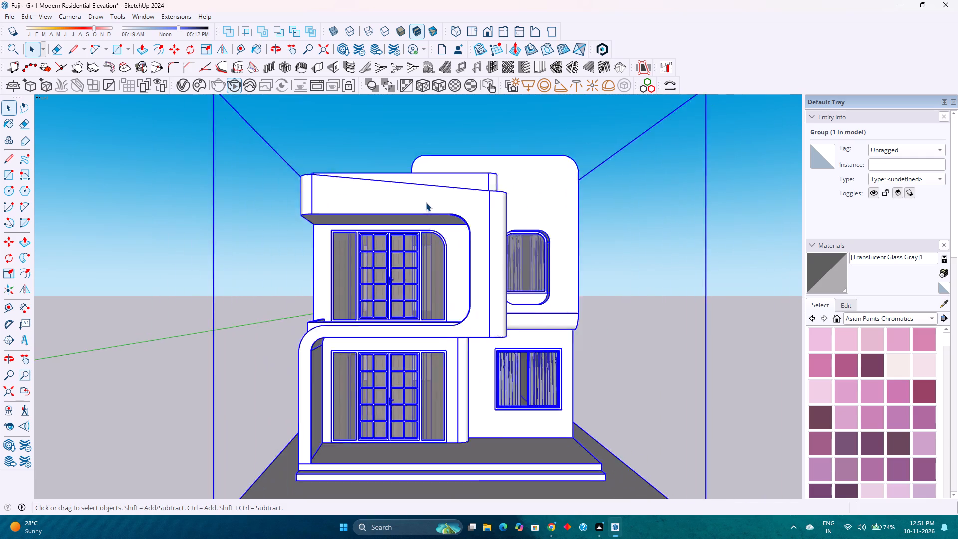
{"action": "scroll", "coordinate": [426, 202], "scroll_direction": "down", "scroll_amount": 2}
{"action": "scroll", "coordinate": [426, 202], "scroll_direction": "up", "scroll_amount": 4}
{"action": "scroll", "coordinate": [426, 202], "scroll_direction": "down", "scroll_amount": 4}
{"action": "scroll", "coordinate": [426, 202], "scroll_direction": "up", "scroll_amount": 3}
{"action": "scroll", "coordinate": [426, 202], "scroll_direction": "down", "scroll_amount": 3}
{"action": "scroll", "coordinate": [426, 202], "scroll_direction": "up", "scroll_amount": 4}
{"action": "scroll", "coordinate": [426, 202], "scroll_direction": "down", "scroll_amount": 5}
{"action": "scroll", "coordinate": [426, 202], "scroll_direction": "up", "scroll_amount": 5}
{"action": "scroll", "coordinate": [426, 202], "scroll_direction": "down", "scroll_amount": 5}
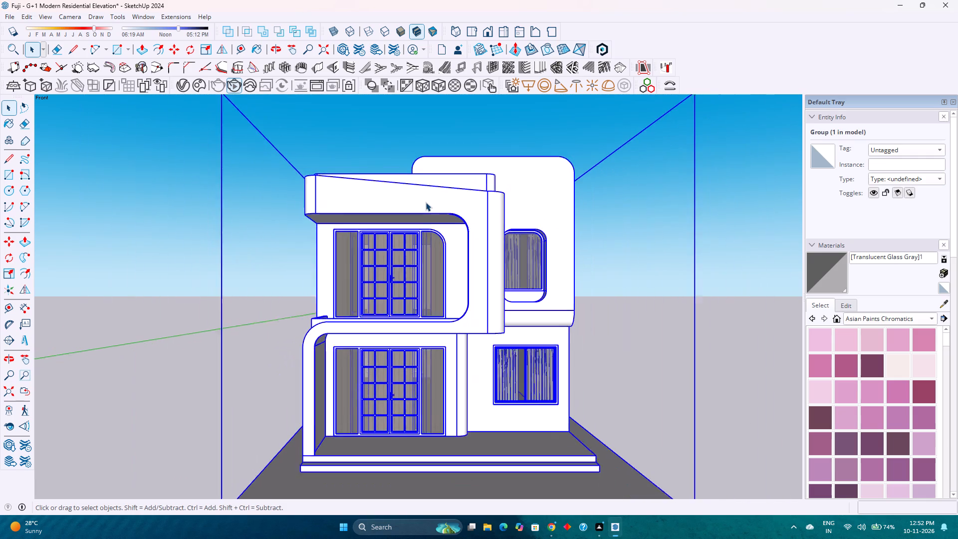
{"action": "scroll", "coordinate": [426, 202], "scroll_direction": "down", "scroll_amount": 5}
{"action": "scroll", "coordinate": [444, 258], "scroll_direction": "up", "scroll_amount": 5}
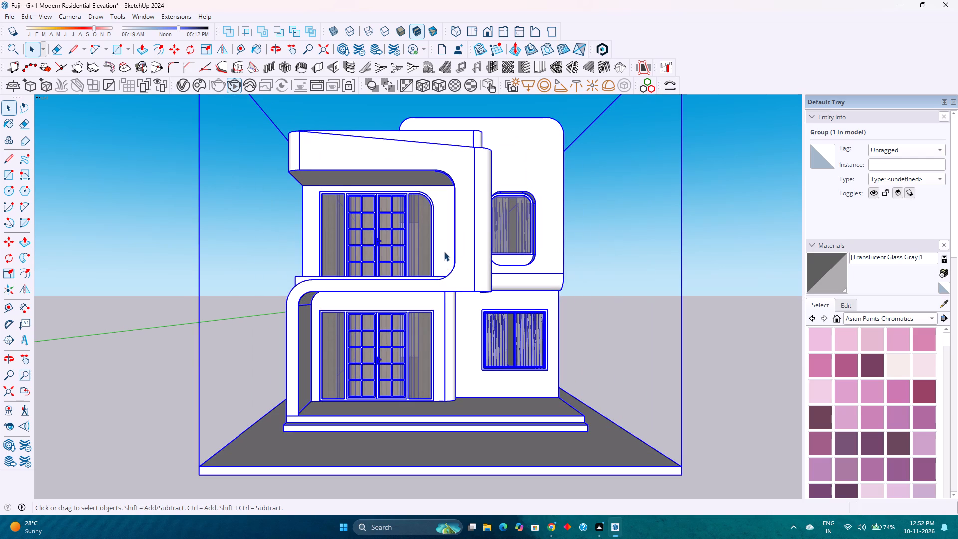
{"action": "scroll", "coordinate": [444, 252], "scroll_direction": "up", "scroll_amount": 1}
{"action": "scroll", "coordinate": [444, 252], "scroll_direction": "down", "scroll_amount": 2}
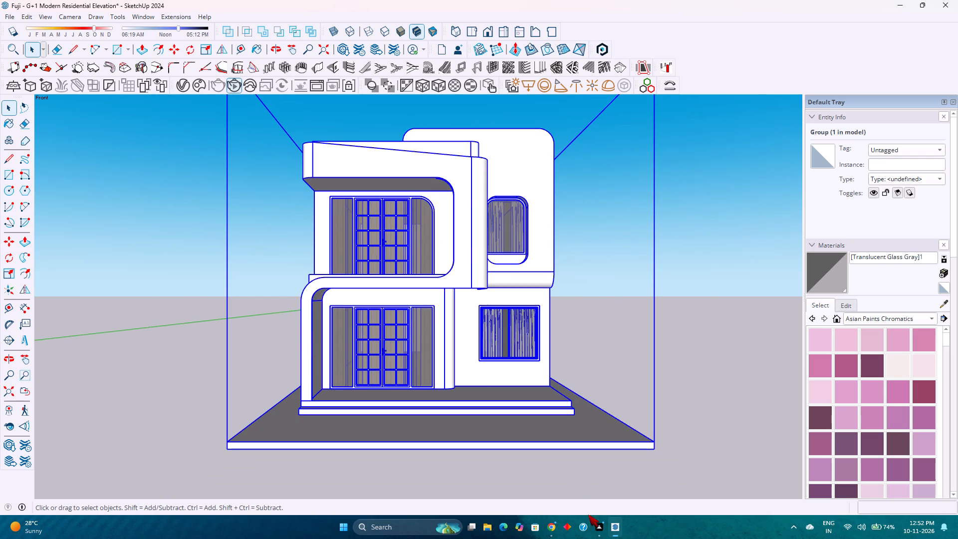
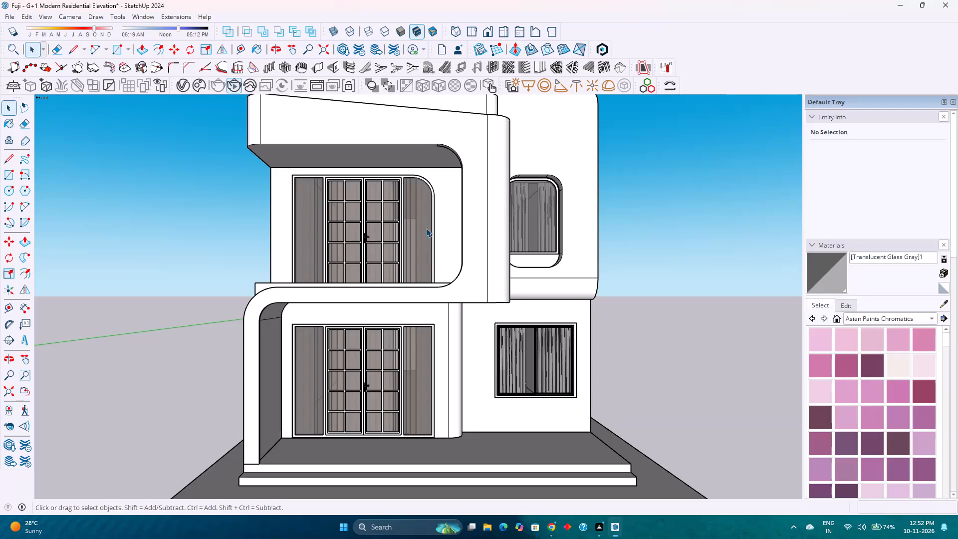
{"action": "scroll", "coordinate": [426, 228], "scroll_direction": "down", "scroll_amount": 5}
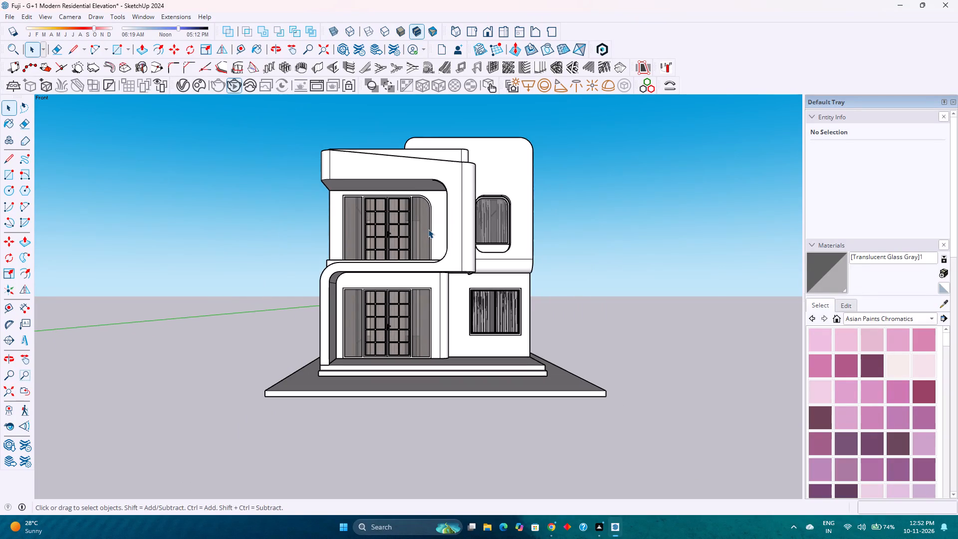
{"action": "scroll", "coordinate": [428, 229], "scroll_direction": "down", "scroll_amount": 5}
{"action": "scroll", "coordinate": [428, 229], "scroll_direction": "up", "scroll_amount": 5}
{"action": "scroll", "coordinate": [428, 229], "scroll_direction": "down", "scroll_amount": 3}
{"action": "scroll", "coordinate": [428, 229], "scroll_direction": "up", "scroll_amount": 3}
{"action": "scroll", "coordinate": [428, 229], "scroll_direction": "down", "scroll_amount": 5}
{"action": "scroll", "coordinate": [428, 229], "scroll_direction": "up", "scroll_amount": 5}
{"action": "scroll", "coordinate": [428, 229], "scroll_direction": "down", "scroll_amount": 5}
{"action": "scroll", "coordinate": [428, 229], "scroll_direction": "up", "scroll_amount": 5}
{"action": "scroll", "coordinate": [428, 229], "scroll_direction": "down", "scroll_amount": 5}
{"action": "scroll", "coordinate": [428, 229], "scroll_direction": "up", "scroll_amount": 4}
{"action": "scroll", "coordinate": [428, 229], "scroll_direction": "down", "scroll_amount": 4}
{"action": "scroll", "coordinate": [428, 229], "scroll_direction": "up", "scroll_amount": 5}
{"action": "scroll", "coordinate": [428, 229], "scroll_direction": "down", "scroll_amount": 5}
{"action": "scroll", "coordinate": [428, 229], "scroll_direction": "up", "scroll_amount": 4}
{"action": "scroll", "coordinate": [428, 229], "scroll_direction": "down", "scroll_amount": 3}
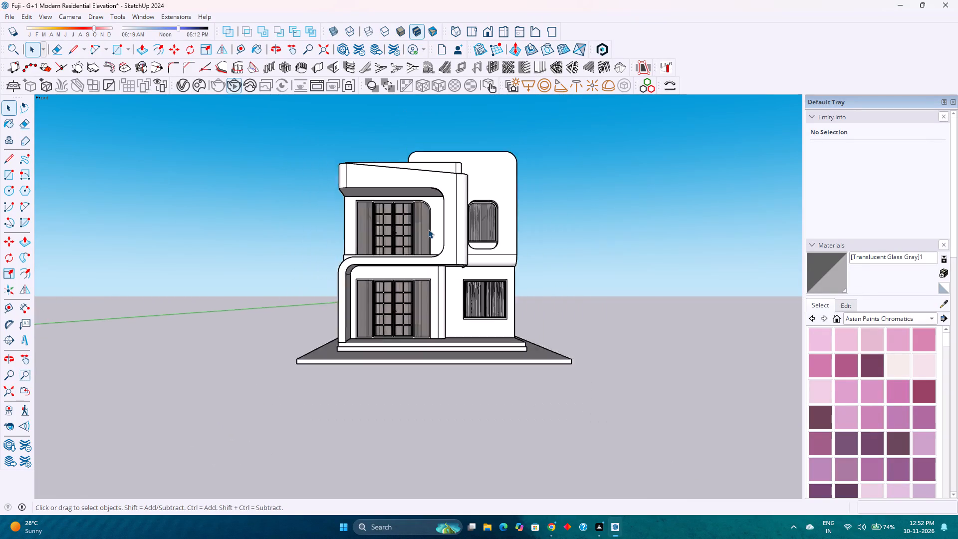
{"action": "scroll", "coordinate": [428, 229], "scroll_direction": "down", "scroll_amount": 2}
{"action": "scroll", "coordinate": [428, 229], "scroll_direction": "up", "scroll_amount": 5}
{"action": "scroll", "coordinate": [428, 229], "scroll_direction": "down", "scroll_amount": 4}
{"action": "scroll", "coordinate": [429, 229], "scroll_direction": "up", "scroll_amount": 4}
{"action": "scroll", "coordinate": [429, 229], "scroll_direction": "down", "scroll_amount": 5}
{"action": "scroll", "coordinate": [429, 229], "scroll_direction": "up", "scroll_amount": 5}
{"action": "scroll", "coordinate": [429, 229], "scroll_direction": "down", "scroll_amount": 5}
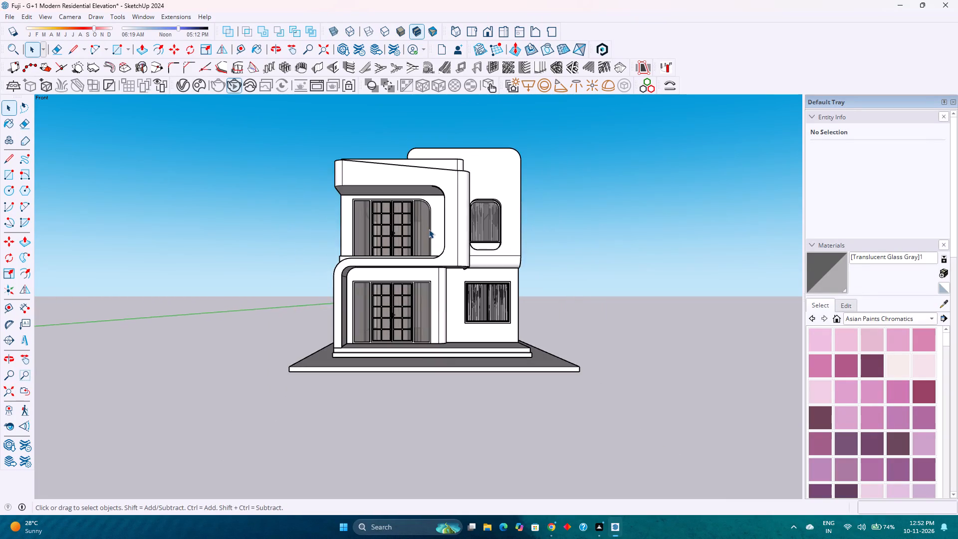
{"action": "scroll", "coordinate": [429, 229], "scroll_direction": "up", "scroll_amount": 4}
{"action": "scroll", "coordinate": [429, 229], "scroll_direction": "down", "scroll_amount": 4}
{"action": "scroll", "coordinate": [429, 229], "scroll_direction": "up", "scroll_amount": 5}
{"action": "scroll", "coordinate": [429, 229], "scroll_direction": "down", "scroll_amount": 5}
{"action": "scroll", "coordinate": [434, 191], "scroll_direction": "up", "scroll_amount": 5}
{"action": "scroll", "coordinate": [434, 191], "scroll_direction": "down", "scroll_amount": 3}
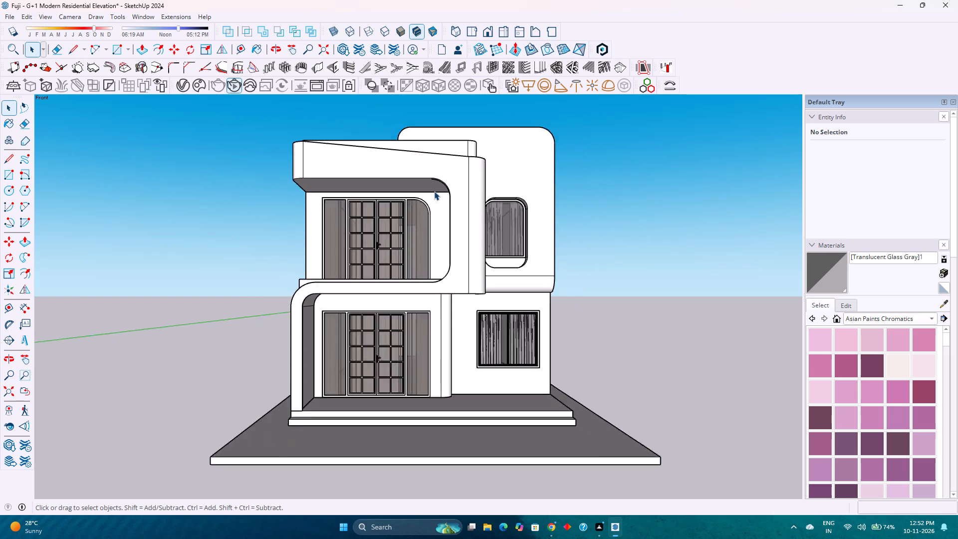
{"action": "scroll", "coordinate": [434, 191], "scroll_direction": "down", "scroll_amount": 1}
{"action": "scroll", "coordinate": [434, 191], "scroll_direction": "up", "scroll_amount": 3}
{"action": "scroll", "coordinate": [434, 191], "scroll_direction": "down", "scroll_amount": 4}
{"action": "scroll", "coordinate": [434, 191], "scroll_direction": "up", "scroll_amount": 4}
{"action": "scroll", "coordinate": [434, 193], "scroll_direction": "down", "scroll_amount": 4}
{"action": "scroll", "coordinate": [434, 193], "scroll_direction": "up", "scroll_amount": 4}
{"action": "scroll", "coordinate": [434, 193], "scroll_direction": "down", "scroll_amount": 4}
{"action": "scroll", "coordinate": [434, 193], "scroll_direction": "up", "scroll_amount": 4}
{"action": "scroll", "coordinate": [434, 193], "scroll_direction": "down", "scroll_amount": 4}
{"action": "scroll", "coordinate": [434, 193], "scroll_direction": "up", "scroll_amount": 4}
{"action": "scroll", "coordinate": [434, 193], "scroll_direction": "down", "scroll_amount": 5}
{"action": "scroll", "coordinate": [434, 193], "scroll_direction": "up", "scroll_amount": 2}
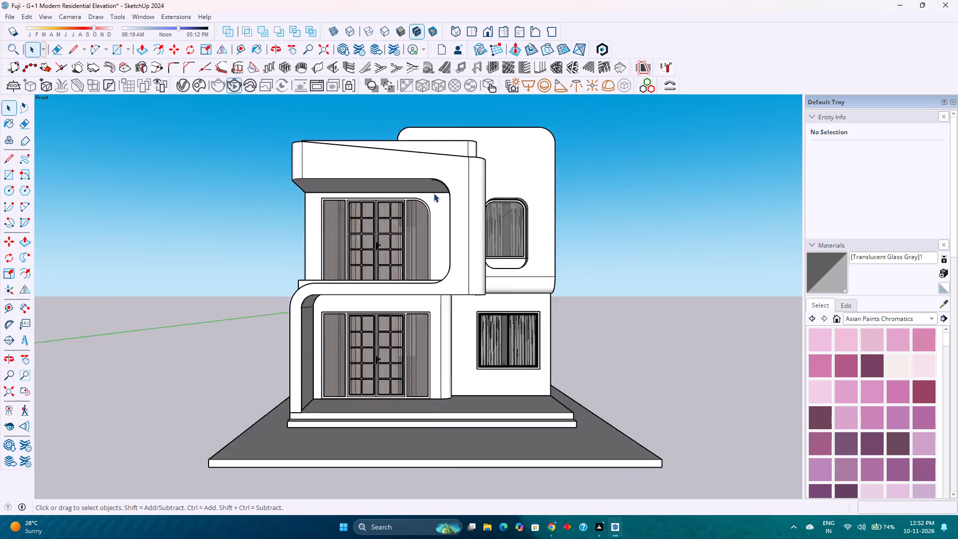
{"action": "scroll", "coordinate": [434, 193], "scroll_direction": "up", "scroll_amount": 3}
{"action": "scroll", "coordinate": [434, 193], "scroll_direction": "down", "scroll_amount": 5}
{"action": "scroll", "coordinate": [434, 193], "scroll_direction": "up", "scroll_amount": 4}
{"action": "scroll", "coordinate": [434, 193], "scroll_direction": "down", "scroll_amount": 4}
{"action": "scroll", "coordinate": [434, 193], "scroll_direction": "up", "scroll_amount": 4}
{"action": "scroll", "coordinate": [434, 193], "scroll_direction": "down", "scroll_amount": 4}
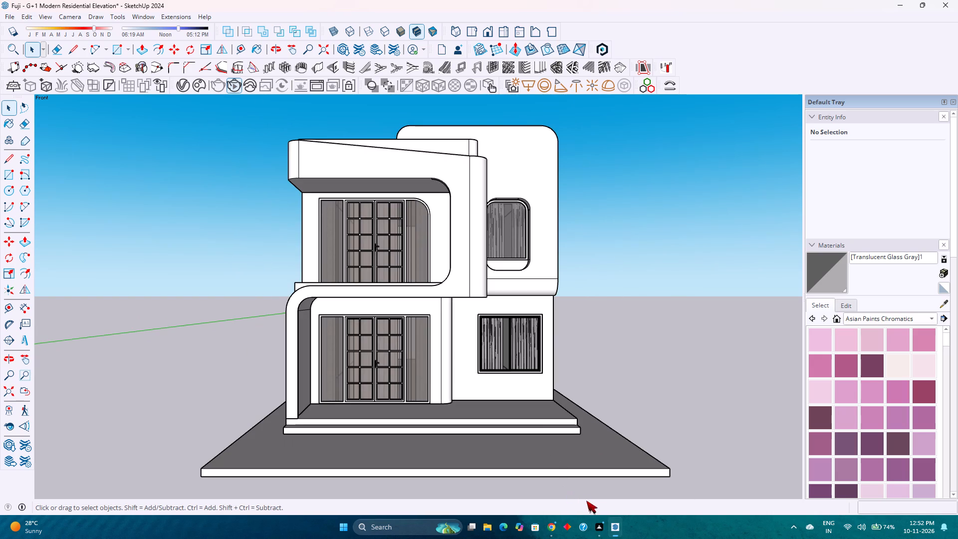
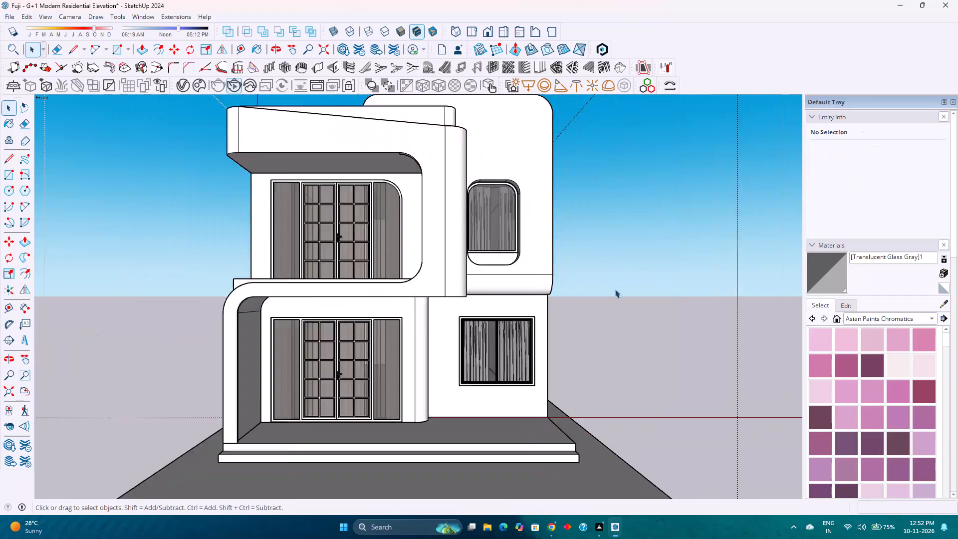
Examine the house's massing, frame and openings from angled views, returning to the straight front view.
{"action": "scroll", "coordinate": [615, 289], "scroll_direction": "down", "scroll_amount": 5}
{"action": "scroll", "coordinate": [452, 300], "scroll_direction": "up", "scroll_amount": 3}
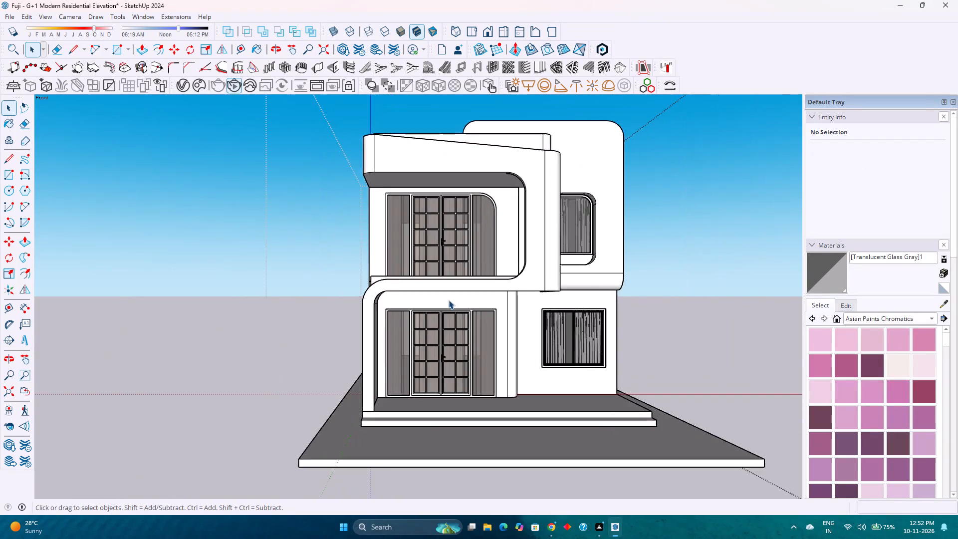
{"action": "scroll", "coordinate": [449, 300], "scroll_direction": "down", "scroll_amount": 4}
{"action": "scroll", "coordinate": [658, 293], "scroll_direction": "up", "scroll_amount": 2}
{"action": "middle_click_drag", "start_coordinate": [658, 293], "coordinate": [602, 248]}
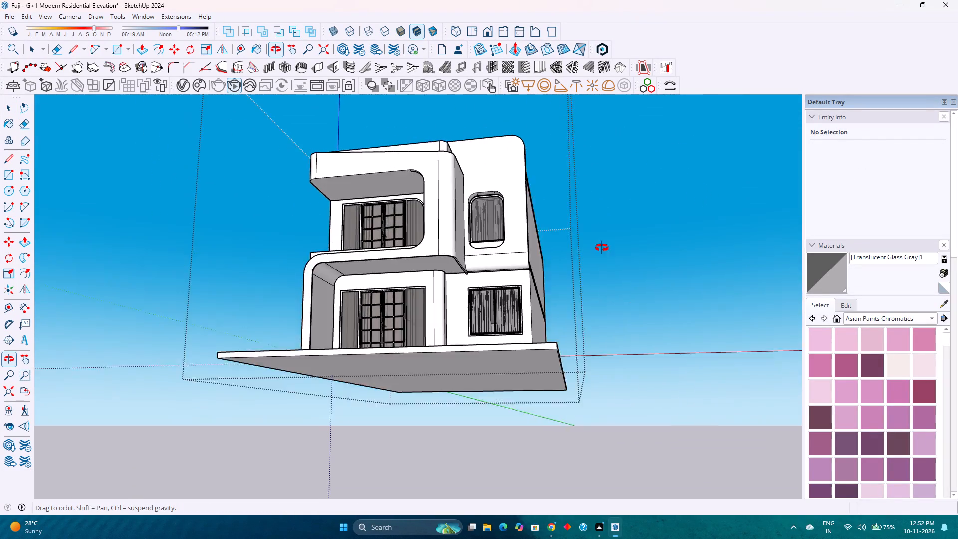
{"action": "middle_click_drag", "start_coordinate": [602, 248], "coordinate": [603, 250]}
{"action": "scroll", "coordinate": [579, 252], "scroll_direction": "down", "scroll_amount": 1}
{"action": "scroll", "coordinate": [412, 252], "scroll_direction": "up", "scroll_amount": 4}
{"action": "middle_click_drag", "start_coordinate": [412, 252], "coordinate": [424, 292]}
{"action": "scroll", "coordinate": [424, 292], "scroll_direction": "down", "scroll_amount": 4}
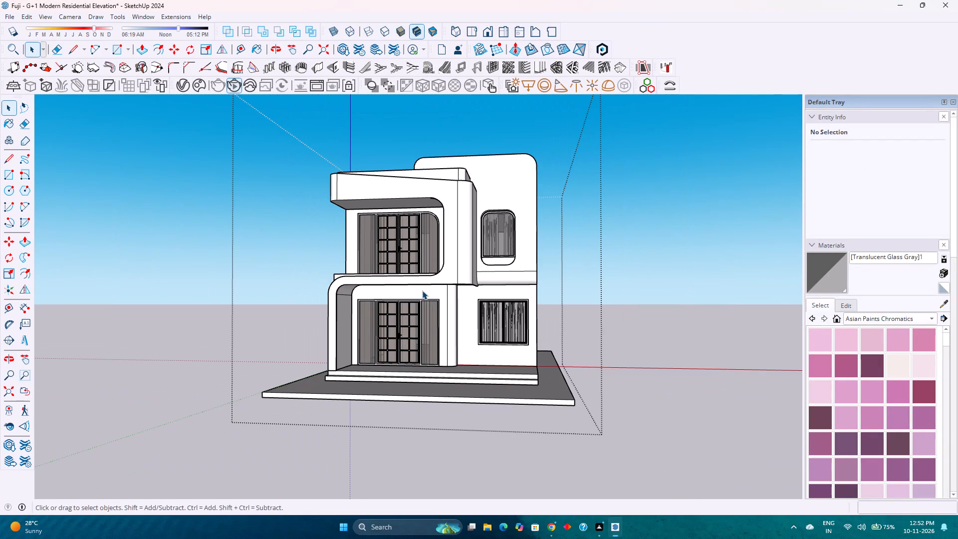
{"action": "scroll", "coordinate": [415, 245], "scroll_direction": "up", "scroll_amount": 4}
{"action": "scroll", "coordinate": [415, 245], "scroll_direction": "down", "scroll_amount": 3}
{"action": "middle_click_drag", "start_coordinate": [398, 256], "coordinate": [430, 261]}
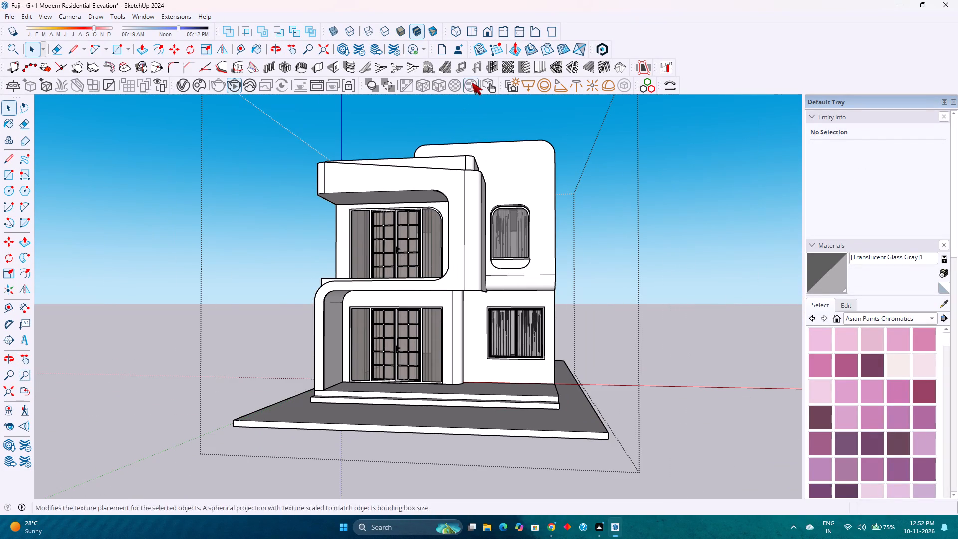
{"action": "left_click", "coordinate": [490, 35]}
{"action": "scroll", "coordinate": [418, 259], "scroll_direction": "down", "scroll_amount": 5}
{"action": "scroll", "coordinate": [408, 280], "scroll_direction": "up", "scroll_amount": 3}
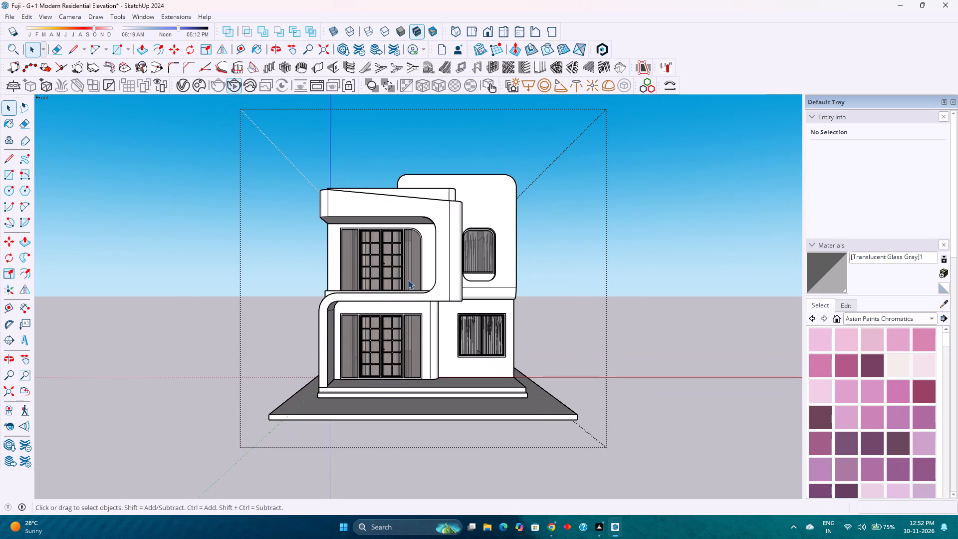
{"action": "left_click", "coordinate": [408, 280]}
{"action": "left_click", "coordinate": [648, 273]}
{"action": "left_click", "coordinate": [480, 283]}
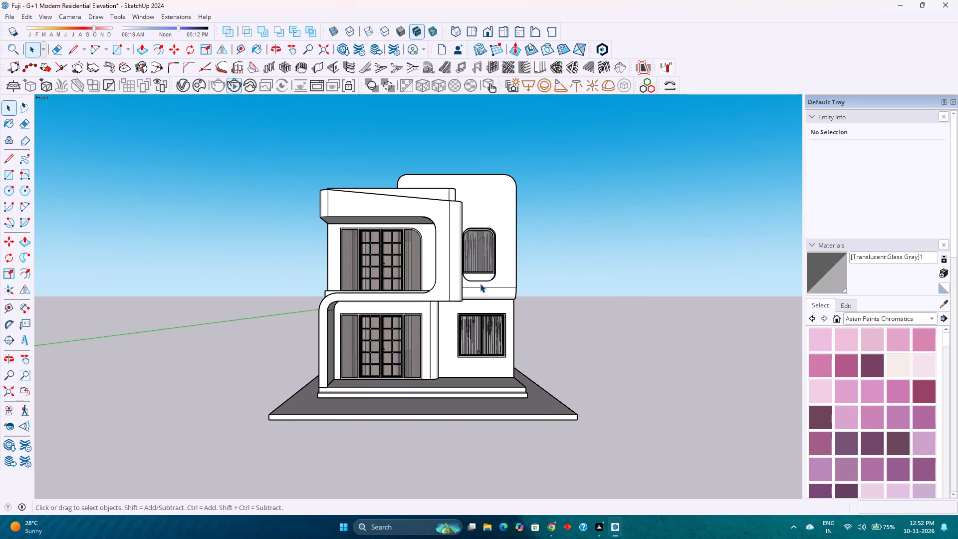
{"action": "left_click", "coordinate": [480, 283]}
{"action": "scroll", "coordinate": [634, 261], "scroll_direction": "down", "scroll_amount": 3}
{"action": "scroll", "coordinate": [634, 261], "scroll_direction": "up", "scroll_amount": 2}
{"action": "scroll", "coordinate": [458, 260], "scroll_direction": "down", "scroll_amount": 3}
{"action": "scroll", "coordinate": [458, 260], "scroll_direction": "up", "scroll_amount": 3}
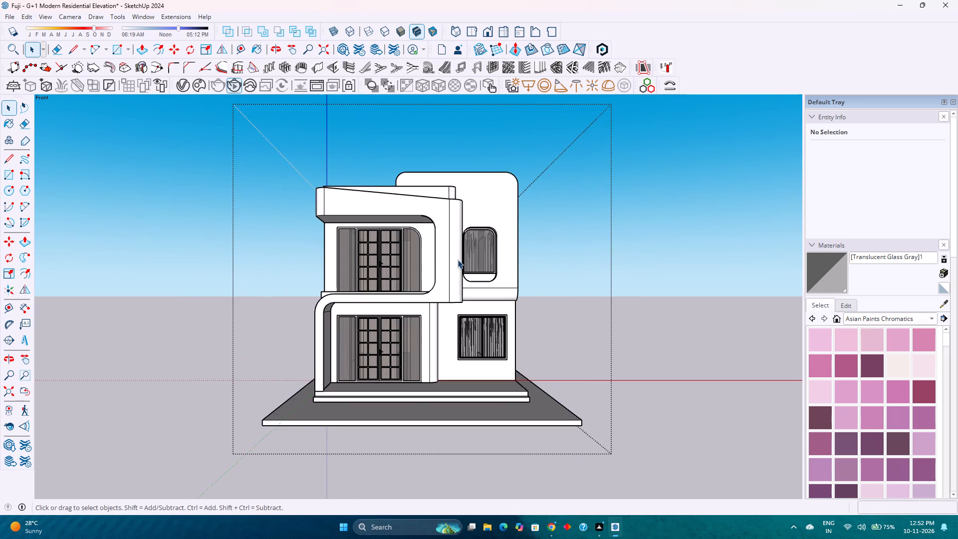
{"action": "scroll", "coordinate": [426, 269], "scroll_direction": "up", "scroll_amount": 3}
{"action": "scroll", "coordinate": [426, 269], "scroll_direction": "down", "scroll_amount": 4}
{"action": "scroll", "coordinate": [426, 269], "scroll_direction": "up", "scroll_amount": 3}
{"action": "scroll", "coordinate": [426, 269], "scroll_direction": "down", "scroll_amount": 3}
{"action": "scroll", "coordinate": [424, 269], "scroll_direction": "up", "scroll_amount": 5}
Select everything in the model and combine all the house parts and base slabs into one group.
{"action": "left_click", "coordinate": [424, 269]}
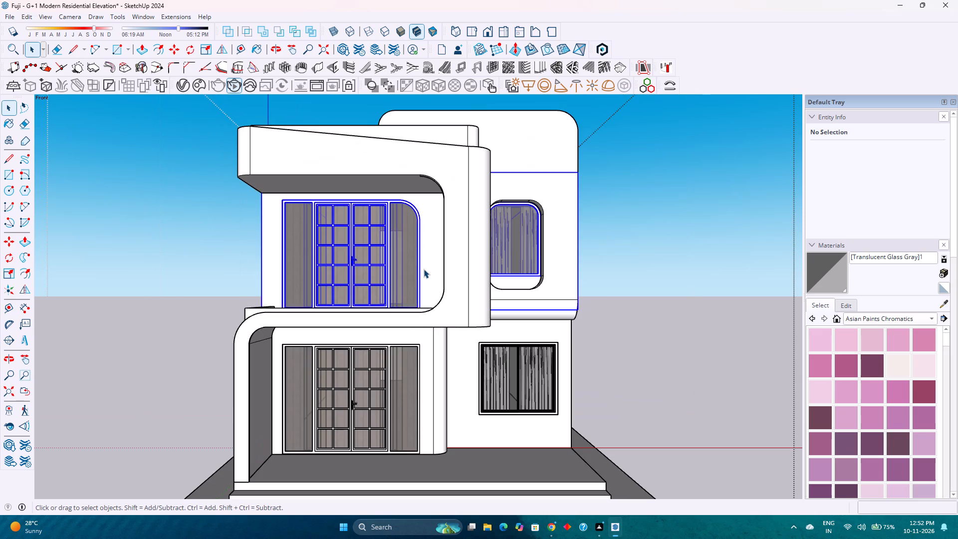
{"action": "scroll", "coordinate": [424, 269], "scroll_direction": "down", "scroll_amount": 4}
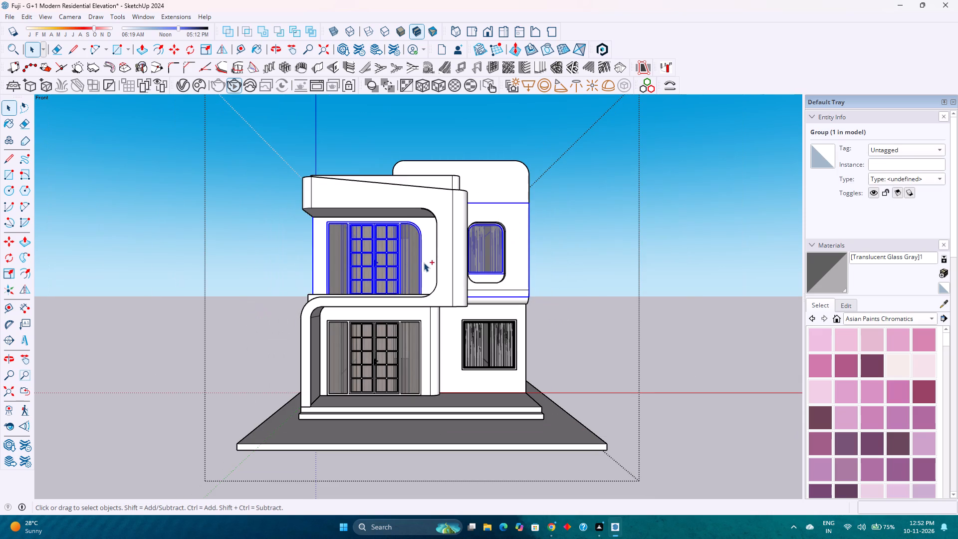
{"action": "key", "text": "ctrl+a"}
{"action": "scroll", "coordinate": [423, 258], "scroll_direction": "up", "scroll_amount": 3}
{"action": "right_click", "coordinate": [423, 258]}
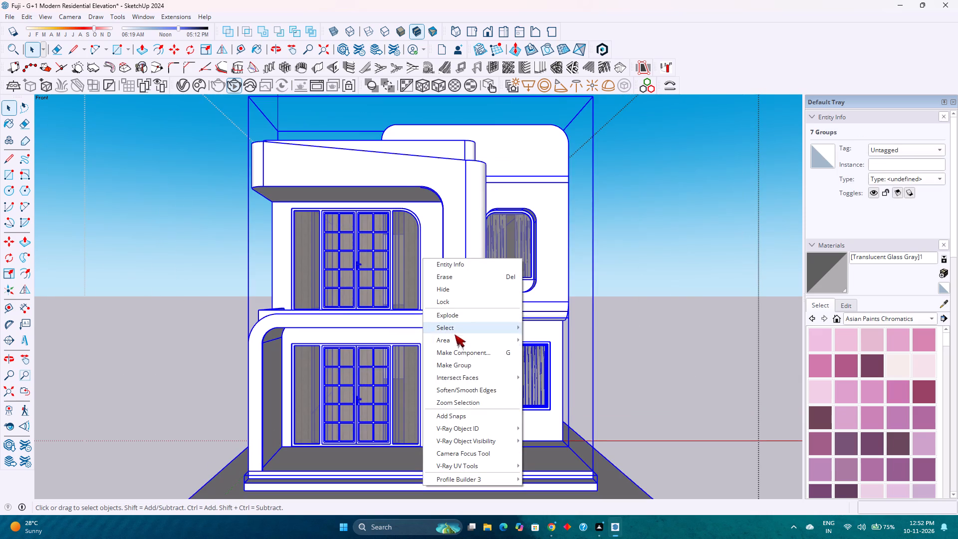
{"action": "left_click", "coordinate": [452, 366]}
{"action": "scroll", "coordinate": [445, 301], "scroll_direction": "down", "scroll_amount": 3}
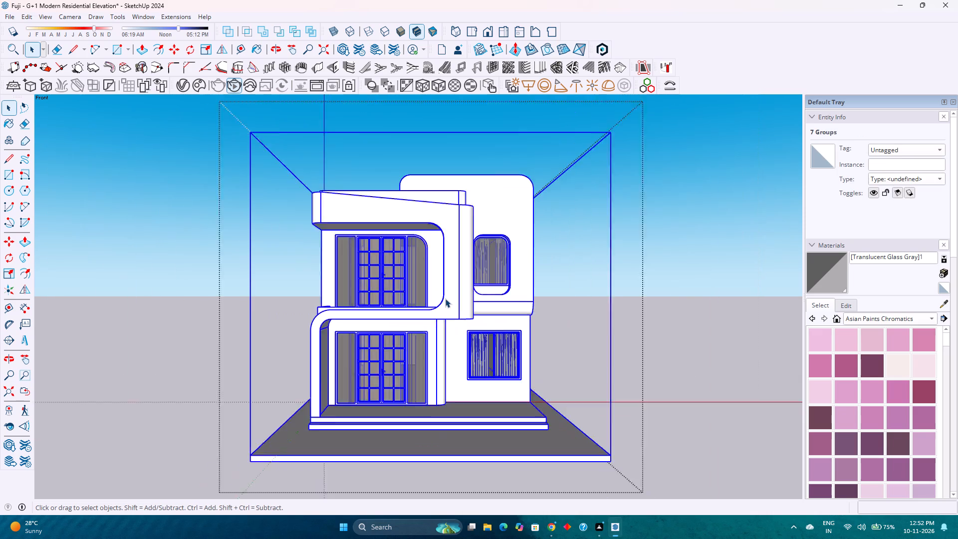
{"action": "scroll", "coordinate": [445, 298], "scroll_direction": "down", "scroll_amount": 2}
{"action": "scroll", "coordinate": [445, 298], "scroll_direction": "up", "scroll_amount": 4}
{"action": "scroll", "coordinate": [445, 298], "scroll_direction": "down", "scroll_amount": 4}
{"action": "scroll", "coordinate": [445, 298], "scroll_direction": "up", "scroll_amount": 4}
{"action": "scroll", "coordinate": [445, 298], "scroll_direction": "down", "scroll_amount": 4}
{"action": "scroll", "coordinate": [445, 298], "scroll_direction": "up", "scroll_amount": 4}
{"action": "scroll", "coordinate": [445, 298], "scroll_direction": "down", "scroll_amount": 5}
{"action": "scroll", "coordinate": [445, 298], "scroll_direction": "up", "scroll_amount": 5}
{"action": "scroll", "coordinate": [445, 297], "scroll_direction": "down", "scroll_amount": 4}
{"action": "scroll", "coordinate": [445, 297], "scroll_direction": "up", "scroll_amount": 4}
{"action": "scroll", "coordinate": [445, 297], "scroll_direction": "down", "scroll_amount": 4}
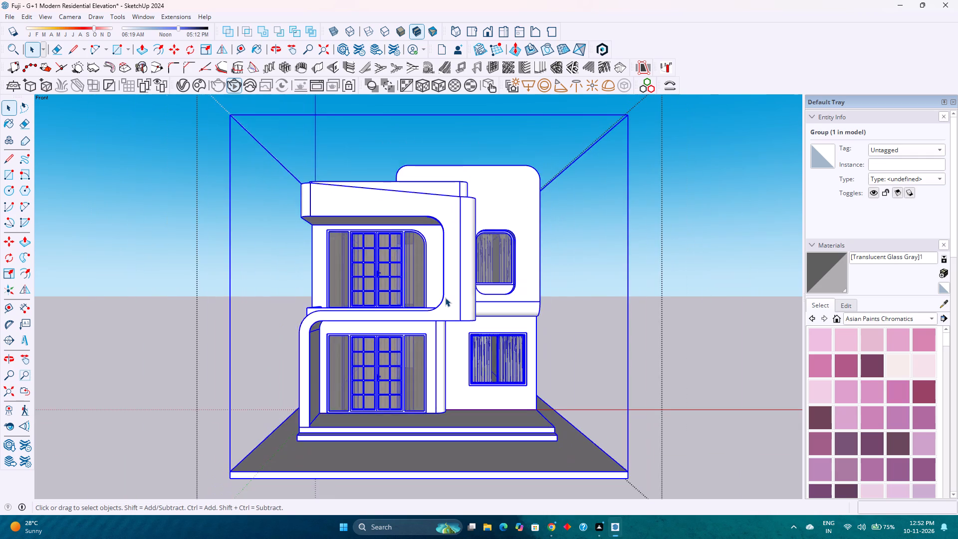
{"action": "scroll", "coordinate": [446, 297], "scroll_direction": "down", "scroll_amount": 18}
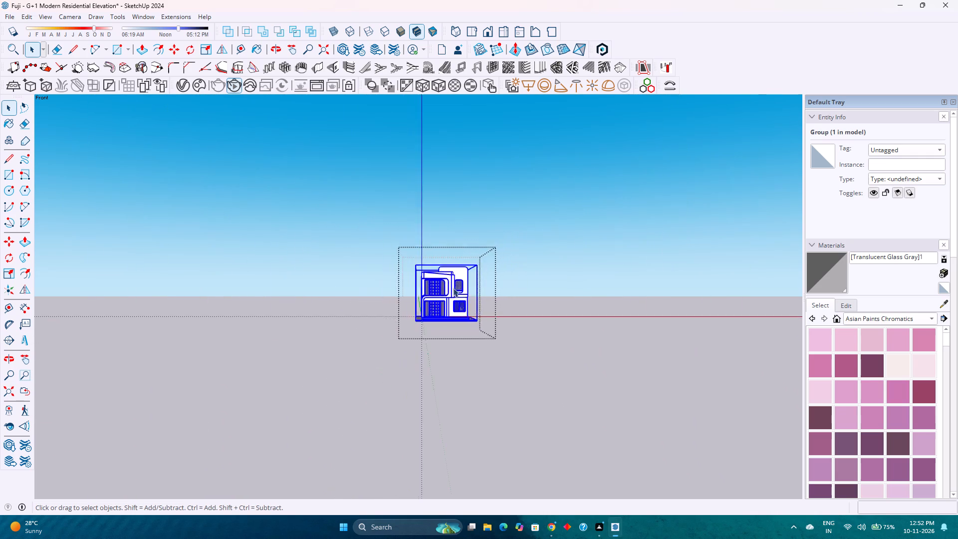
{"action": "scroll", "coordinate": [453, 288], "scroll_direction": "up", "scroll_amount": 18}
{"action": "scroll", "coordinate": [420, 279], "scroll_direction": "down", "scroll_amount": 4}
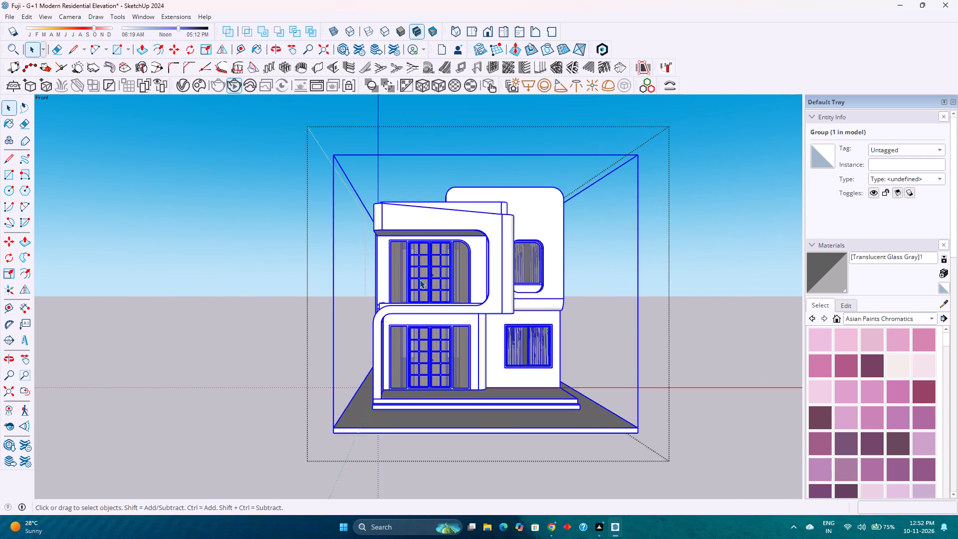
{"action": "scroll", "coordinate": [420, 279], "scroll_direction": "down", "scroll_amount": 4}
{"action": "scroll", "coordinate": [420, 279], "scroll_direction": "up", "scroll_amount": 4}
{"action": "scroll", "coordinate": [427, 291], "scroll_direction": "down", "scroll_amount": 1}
Check the whole-house group by entering it, exiting again and selecting it as a single object in the front view.
{"action": "double_click", "coordinate": [436, 306]}
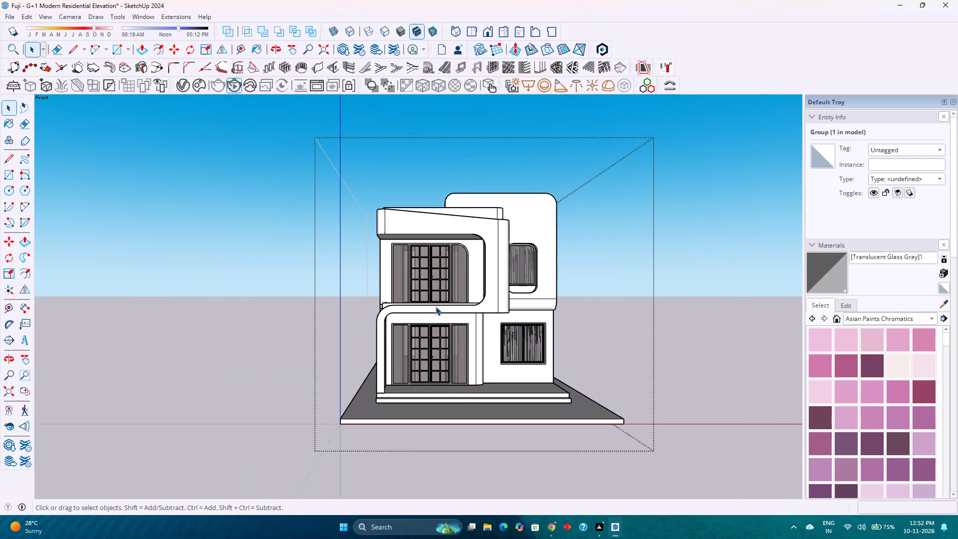
{"action": "scroll", "coordinate": [444, 312], "scroll_direction": "down", "scroll_amount": 3}
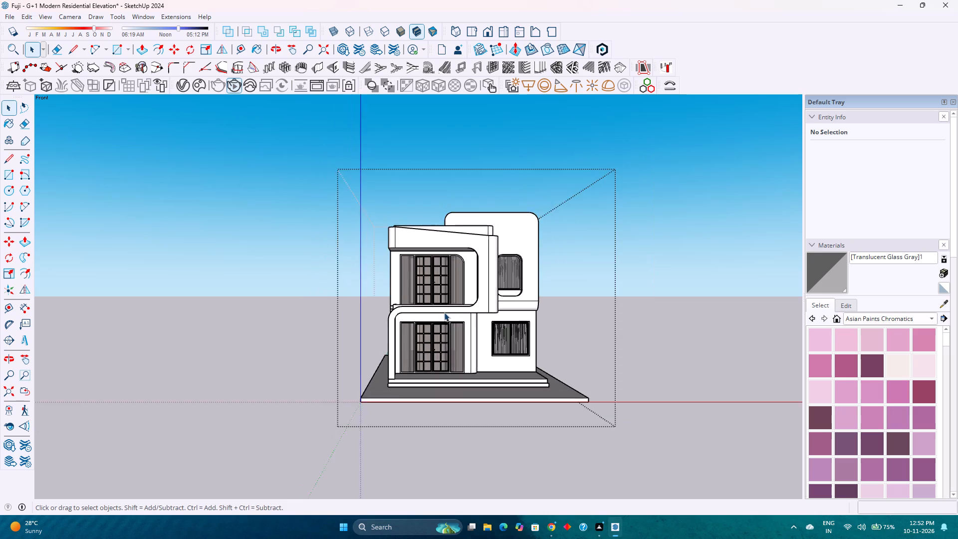
{"action": "left_click", "coordinate": [628, 312]}
{"action": "left_click", "coordinate": [484, 297]}
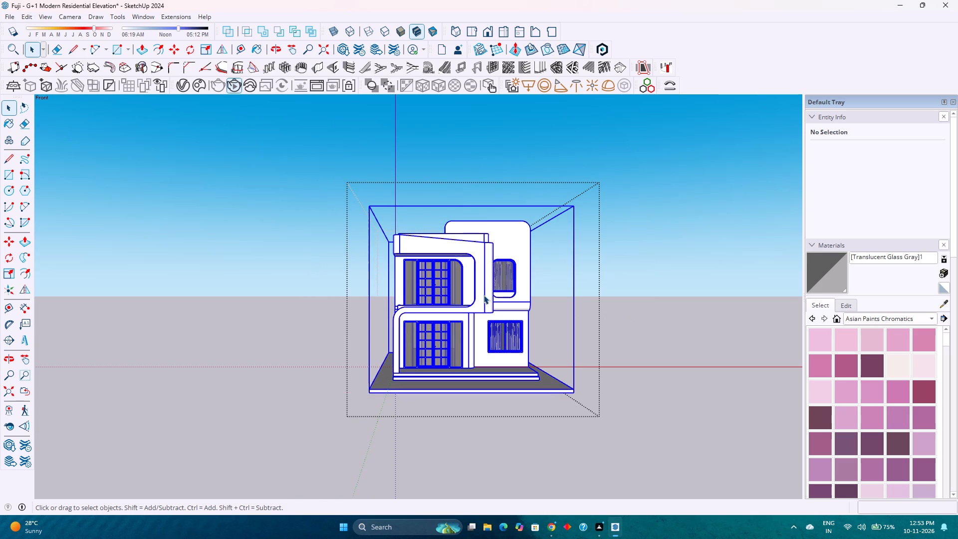
{"action": "scroll", "coordinate": [532, 317], "scroll_direction": "down", "scroll_amount": 4}
{"action": "scroll", "coordinate": [532, 317], "scroll_direction": "up", "scroll_amount": 3}
{"action": "scroll", "coordinate": [480, 313], "scroll_direction": "up", "scroll_amount": 2}
{"action": "scroll", "coordinate": [480, 312], "scroll_direction": "down", "scroll_amount": 3}
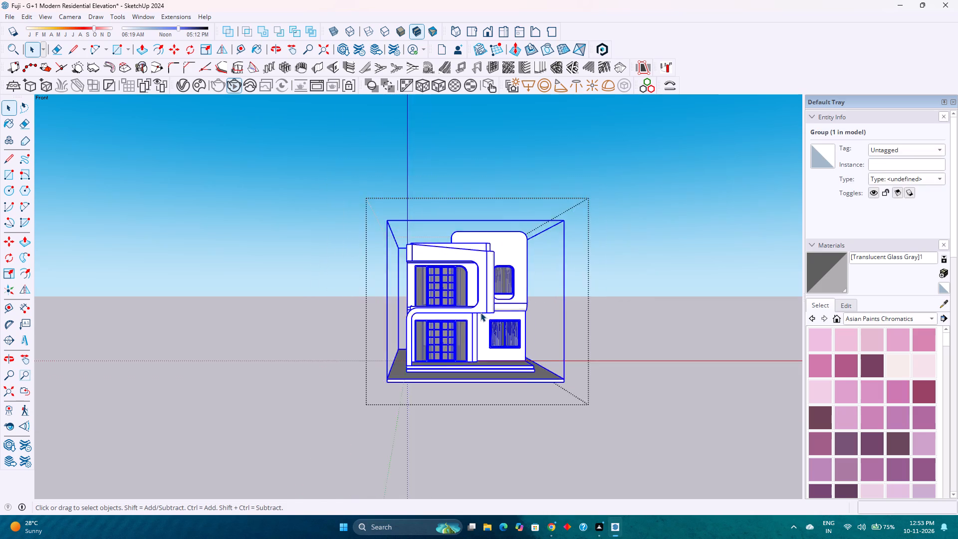
{"action": "scroll", "coordinate": [480, 312], "scroll_direction": "up", "scroll_amount": 6}
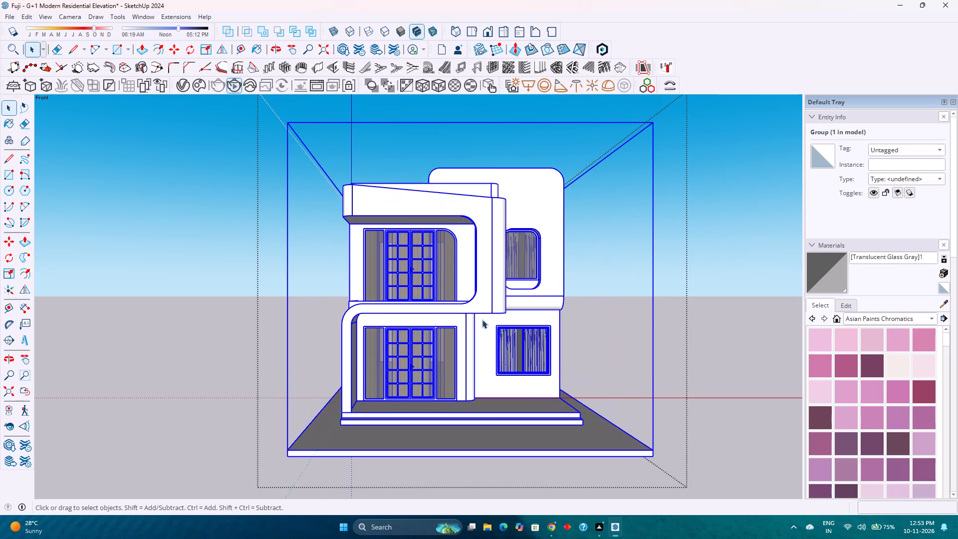
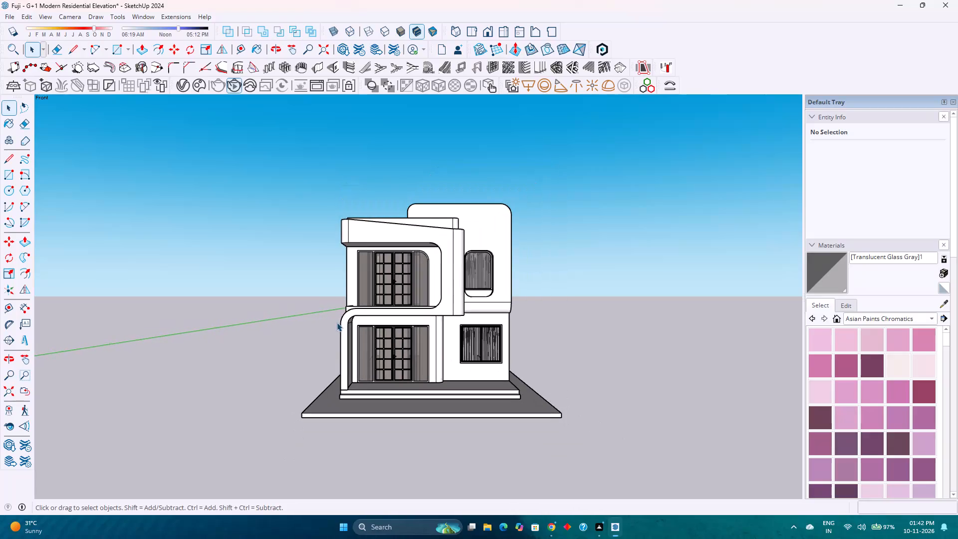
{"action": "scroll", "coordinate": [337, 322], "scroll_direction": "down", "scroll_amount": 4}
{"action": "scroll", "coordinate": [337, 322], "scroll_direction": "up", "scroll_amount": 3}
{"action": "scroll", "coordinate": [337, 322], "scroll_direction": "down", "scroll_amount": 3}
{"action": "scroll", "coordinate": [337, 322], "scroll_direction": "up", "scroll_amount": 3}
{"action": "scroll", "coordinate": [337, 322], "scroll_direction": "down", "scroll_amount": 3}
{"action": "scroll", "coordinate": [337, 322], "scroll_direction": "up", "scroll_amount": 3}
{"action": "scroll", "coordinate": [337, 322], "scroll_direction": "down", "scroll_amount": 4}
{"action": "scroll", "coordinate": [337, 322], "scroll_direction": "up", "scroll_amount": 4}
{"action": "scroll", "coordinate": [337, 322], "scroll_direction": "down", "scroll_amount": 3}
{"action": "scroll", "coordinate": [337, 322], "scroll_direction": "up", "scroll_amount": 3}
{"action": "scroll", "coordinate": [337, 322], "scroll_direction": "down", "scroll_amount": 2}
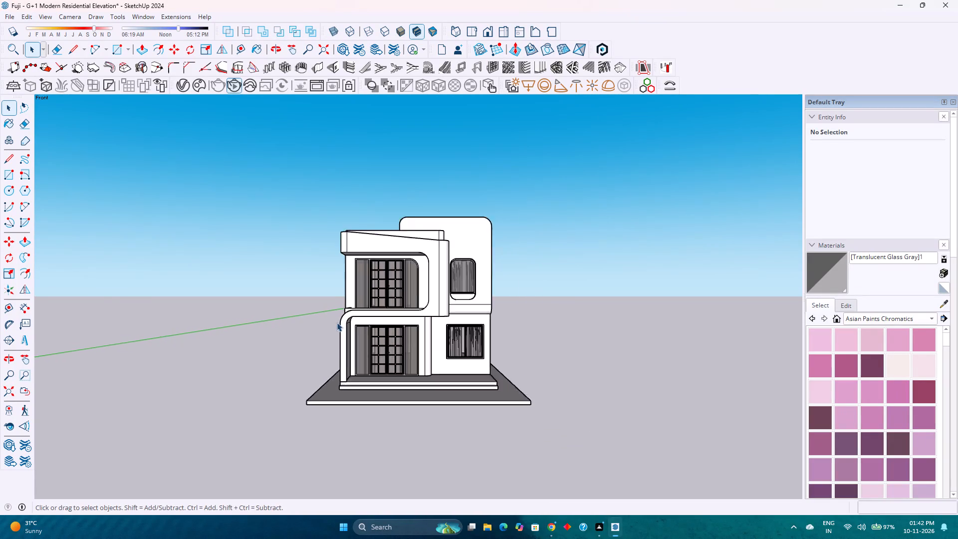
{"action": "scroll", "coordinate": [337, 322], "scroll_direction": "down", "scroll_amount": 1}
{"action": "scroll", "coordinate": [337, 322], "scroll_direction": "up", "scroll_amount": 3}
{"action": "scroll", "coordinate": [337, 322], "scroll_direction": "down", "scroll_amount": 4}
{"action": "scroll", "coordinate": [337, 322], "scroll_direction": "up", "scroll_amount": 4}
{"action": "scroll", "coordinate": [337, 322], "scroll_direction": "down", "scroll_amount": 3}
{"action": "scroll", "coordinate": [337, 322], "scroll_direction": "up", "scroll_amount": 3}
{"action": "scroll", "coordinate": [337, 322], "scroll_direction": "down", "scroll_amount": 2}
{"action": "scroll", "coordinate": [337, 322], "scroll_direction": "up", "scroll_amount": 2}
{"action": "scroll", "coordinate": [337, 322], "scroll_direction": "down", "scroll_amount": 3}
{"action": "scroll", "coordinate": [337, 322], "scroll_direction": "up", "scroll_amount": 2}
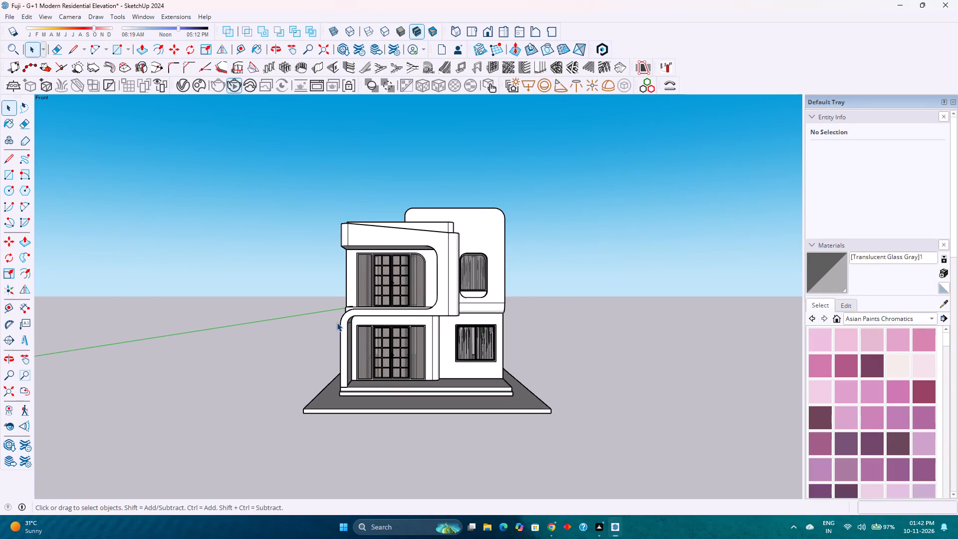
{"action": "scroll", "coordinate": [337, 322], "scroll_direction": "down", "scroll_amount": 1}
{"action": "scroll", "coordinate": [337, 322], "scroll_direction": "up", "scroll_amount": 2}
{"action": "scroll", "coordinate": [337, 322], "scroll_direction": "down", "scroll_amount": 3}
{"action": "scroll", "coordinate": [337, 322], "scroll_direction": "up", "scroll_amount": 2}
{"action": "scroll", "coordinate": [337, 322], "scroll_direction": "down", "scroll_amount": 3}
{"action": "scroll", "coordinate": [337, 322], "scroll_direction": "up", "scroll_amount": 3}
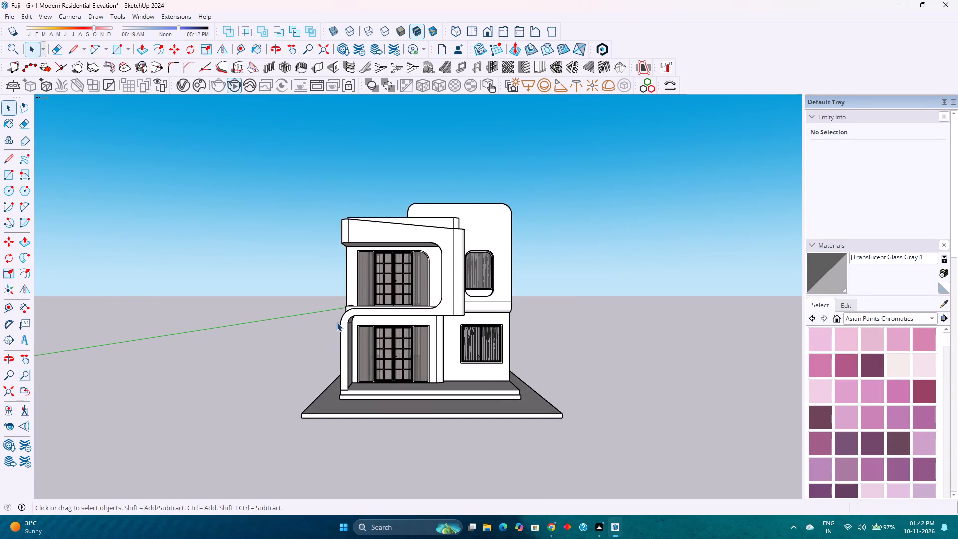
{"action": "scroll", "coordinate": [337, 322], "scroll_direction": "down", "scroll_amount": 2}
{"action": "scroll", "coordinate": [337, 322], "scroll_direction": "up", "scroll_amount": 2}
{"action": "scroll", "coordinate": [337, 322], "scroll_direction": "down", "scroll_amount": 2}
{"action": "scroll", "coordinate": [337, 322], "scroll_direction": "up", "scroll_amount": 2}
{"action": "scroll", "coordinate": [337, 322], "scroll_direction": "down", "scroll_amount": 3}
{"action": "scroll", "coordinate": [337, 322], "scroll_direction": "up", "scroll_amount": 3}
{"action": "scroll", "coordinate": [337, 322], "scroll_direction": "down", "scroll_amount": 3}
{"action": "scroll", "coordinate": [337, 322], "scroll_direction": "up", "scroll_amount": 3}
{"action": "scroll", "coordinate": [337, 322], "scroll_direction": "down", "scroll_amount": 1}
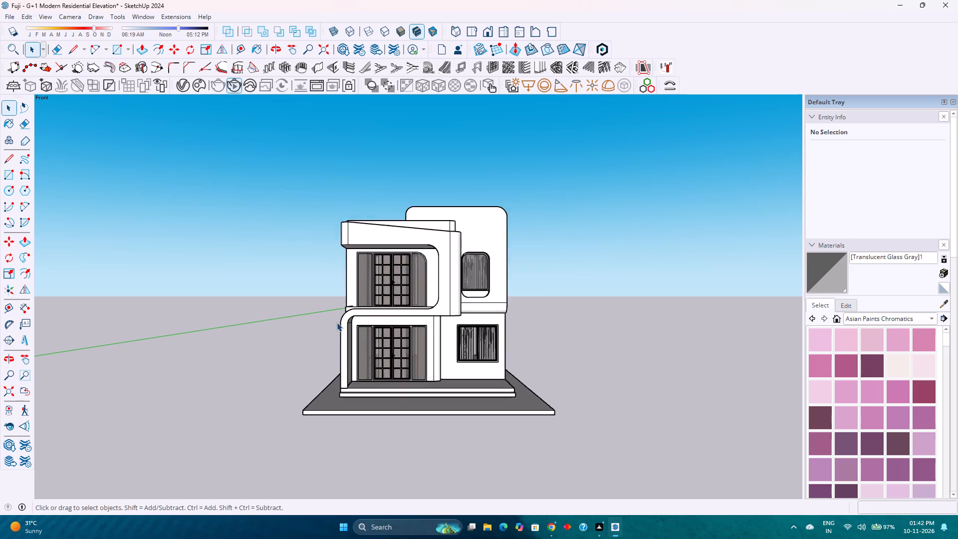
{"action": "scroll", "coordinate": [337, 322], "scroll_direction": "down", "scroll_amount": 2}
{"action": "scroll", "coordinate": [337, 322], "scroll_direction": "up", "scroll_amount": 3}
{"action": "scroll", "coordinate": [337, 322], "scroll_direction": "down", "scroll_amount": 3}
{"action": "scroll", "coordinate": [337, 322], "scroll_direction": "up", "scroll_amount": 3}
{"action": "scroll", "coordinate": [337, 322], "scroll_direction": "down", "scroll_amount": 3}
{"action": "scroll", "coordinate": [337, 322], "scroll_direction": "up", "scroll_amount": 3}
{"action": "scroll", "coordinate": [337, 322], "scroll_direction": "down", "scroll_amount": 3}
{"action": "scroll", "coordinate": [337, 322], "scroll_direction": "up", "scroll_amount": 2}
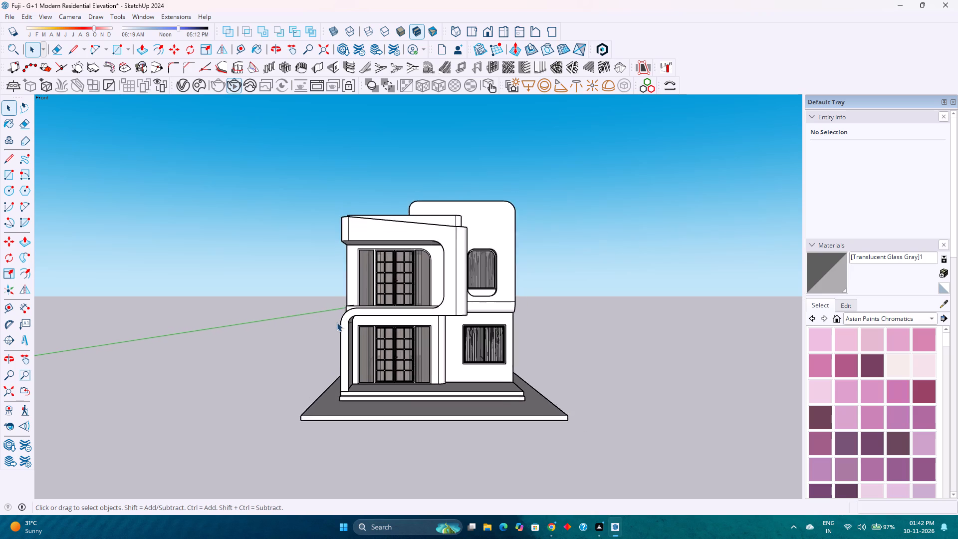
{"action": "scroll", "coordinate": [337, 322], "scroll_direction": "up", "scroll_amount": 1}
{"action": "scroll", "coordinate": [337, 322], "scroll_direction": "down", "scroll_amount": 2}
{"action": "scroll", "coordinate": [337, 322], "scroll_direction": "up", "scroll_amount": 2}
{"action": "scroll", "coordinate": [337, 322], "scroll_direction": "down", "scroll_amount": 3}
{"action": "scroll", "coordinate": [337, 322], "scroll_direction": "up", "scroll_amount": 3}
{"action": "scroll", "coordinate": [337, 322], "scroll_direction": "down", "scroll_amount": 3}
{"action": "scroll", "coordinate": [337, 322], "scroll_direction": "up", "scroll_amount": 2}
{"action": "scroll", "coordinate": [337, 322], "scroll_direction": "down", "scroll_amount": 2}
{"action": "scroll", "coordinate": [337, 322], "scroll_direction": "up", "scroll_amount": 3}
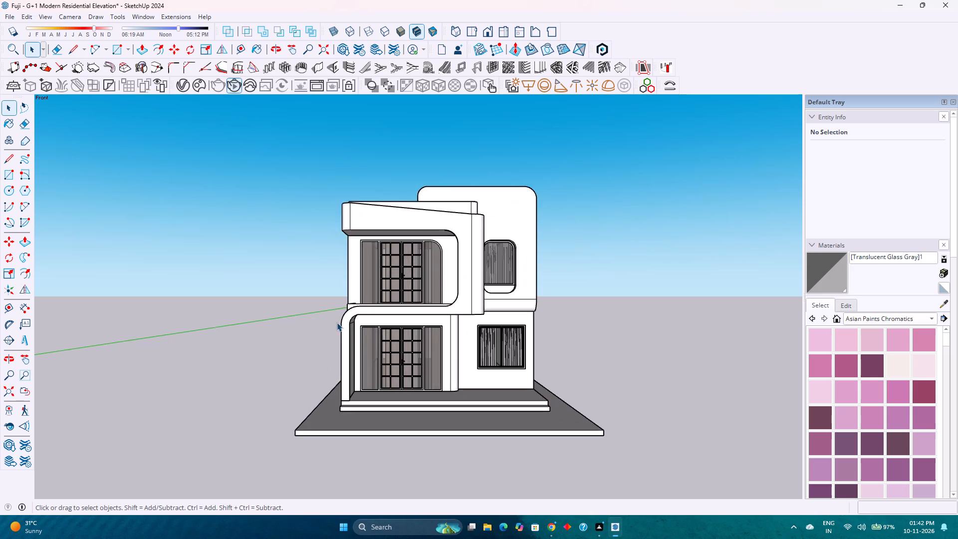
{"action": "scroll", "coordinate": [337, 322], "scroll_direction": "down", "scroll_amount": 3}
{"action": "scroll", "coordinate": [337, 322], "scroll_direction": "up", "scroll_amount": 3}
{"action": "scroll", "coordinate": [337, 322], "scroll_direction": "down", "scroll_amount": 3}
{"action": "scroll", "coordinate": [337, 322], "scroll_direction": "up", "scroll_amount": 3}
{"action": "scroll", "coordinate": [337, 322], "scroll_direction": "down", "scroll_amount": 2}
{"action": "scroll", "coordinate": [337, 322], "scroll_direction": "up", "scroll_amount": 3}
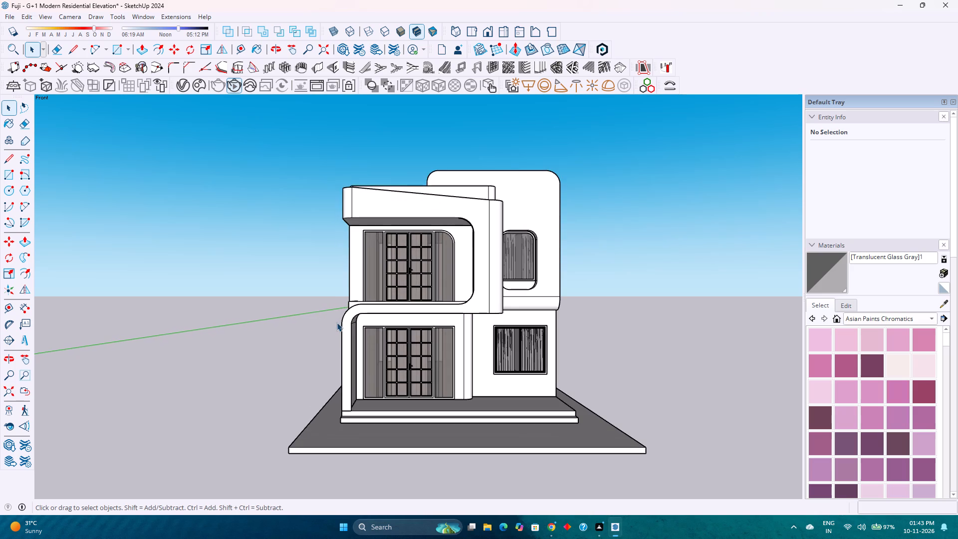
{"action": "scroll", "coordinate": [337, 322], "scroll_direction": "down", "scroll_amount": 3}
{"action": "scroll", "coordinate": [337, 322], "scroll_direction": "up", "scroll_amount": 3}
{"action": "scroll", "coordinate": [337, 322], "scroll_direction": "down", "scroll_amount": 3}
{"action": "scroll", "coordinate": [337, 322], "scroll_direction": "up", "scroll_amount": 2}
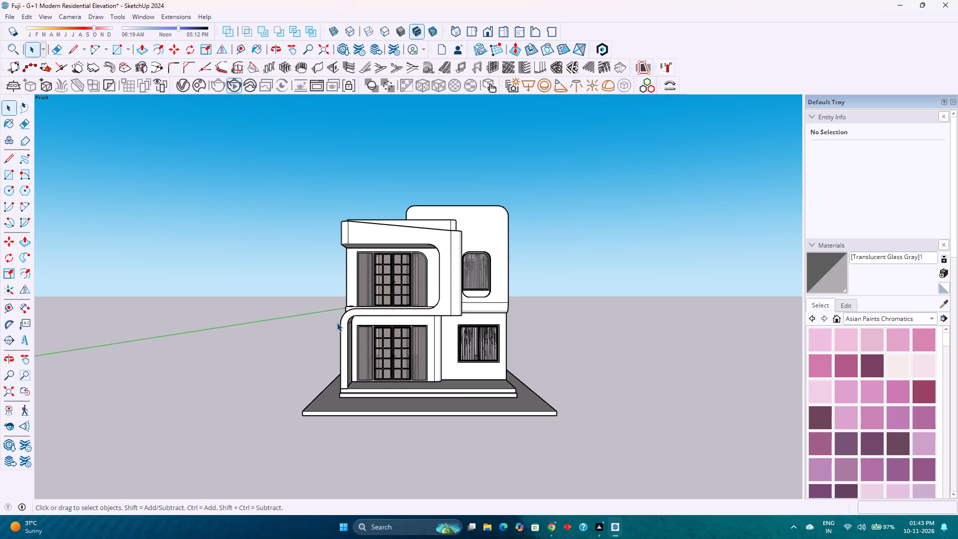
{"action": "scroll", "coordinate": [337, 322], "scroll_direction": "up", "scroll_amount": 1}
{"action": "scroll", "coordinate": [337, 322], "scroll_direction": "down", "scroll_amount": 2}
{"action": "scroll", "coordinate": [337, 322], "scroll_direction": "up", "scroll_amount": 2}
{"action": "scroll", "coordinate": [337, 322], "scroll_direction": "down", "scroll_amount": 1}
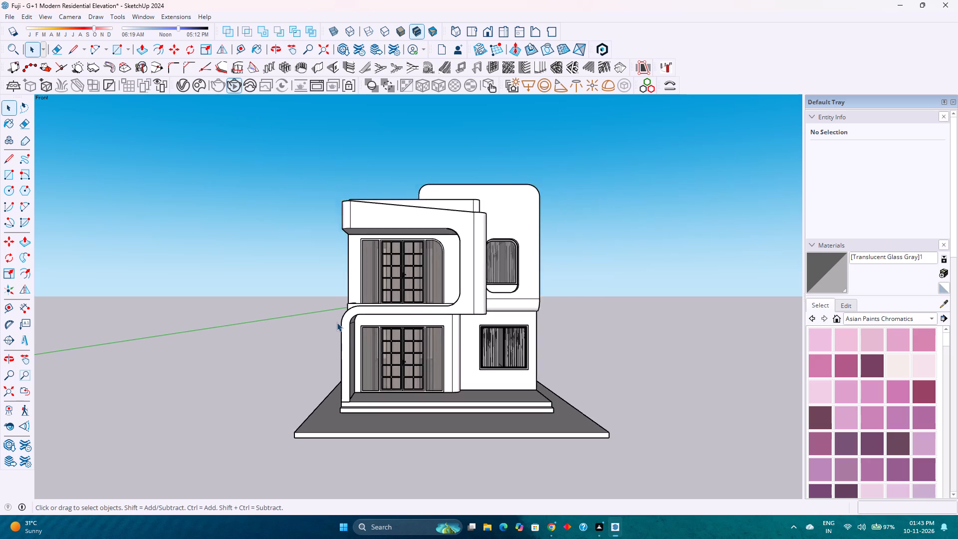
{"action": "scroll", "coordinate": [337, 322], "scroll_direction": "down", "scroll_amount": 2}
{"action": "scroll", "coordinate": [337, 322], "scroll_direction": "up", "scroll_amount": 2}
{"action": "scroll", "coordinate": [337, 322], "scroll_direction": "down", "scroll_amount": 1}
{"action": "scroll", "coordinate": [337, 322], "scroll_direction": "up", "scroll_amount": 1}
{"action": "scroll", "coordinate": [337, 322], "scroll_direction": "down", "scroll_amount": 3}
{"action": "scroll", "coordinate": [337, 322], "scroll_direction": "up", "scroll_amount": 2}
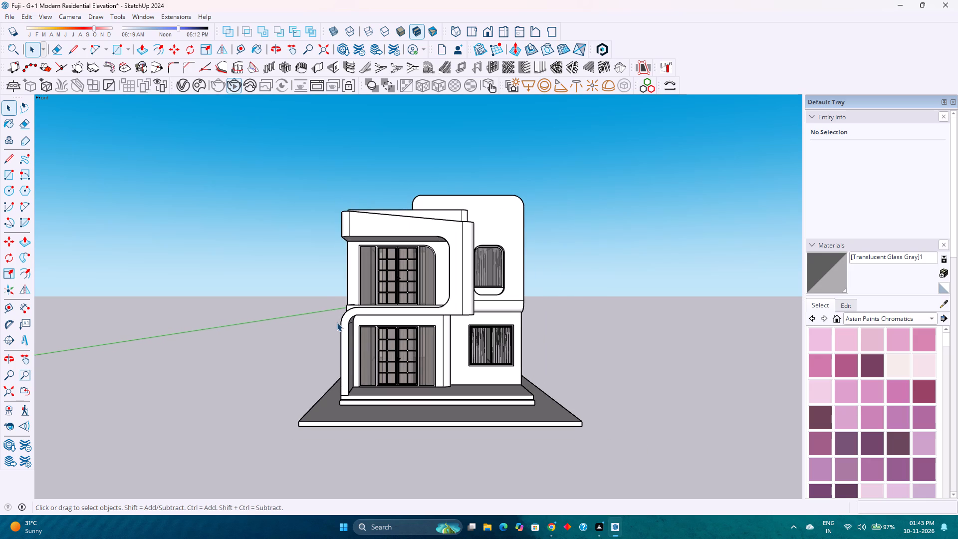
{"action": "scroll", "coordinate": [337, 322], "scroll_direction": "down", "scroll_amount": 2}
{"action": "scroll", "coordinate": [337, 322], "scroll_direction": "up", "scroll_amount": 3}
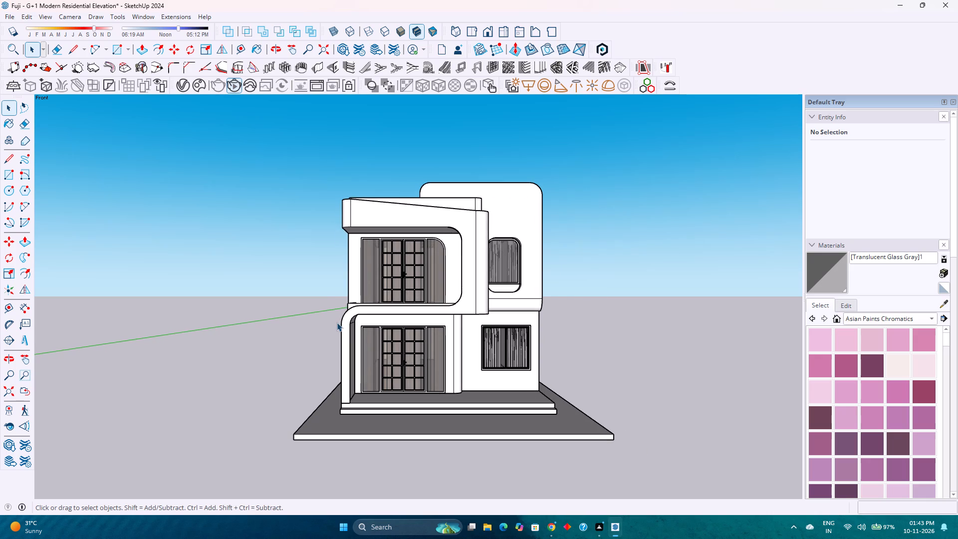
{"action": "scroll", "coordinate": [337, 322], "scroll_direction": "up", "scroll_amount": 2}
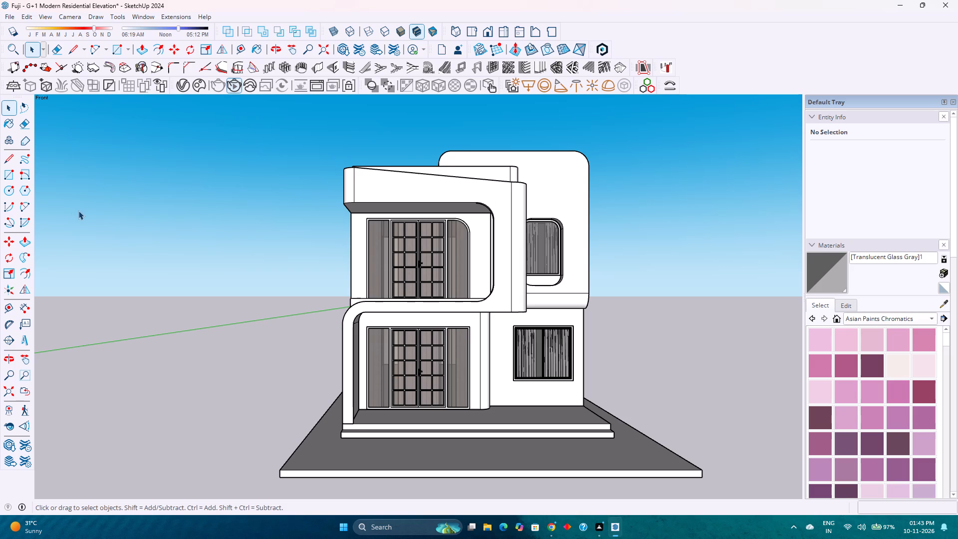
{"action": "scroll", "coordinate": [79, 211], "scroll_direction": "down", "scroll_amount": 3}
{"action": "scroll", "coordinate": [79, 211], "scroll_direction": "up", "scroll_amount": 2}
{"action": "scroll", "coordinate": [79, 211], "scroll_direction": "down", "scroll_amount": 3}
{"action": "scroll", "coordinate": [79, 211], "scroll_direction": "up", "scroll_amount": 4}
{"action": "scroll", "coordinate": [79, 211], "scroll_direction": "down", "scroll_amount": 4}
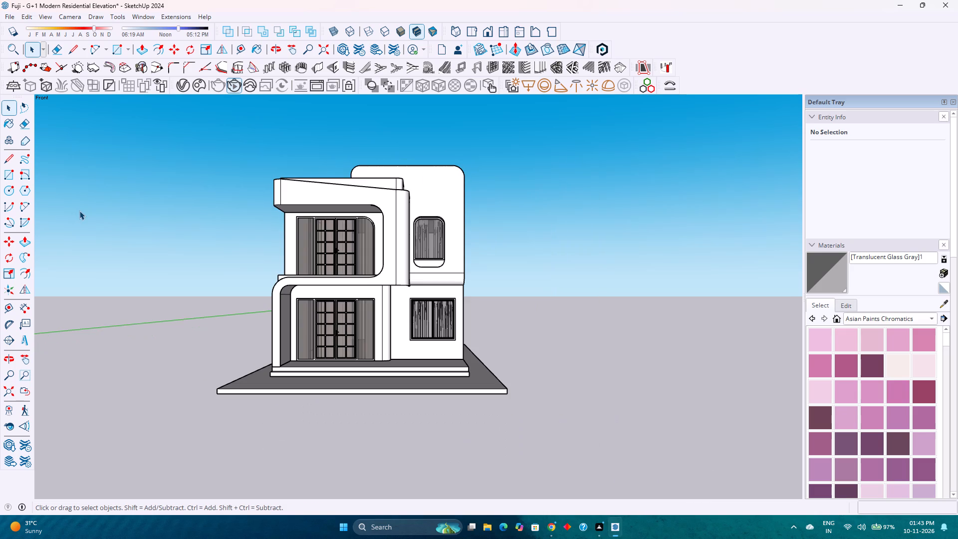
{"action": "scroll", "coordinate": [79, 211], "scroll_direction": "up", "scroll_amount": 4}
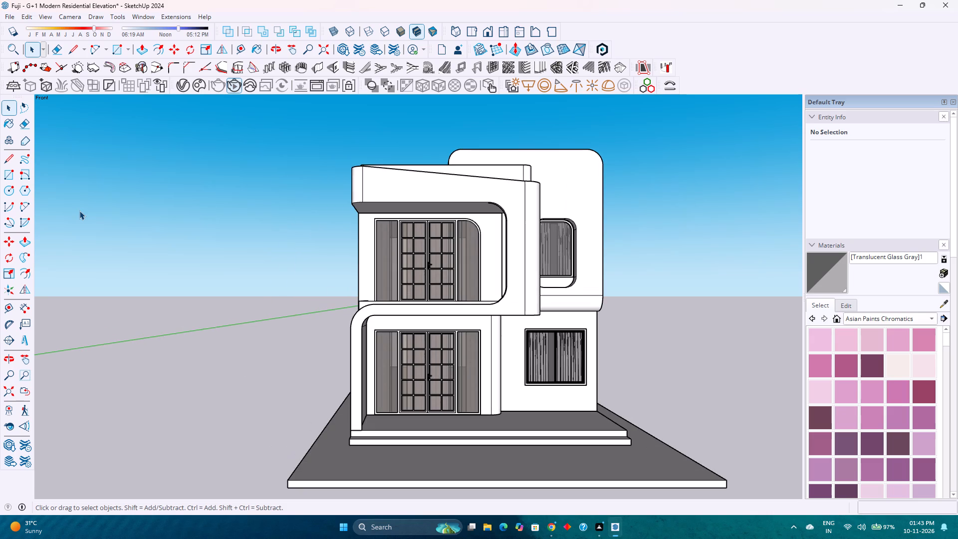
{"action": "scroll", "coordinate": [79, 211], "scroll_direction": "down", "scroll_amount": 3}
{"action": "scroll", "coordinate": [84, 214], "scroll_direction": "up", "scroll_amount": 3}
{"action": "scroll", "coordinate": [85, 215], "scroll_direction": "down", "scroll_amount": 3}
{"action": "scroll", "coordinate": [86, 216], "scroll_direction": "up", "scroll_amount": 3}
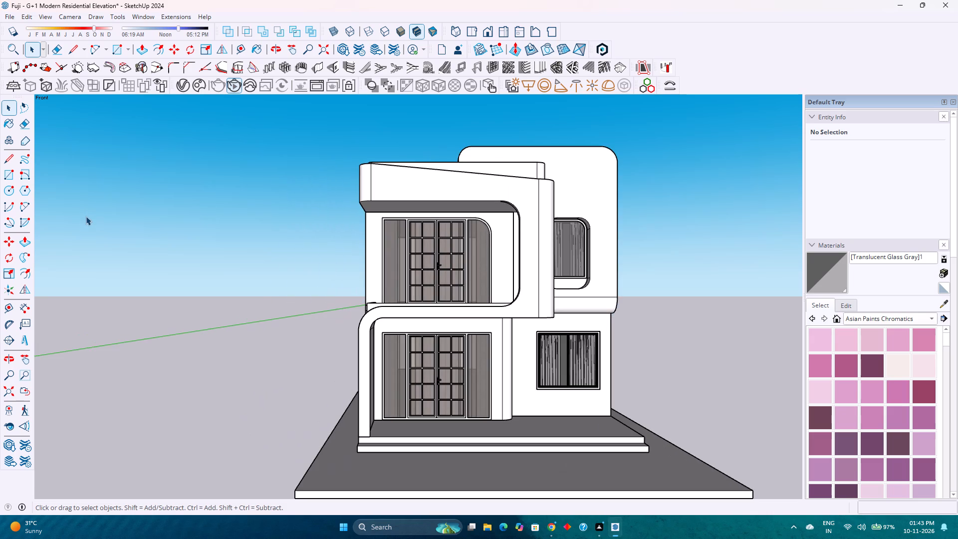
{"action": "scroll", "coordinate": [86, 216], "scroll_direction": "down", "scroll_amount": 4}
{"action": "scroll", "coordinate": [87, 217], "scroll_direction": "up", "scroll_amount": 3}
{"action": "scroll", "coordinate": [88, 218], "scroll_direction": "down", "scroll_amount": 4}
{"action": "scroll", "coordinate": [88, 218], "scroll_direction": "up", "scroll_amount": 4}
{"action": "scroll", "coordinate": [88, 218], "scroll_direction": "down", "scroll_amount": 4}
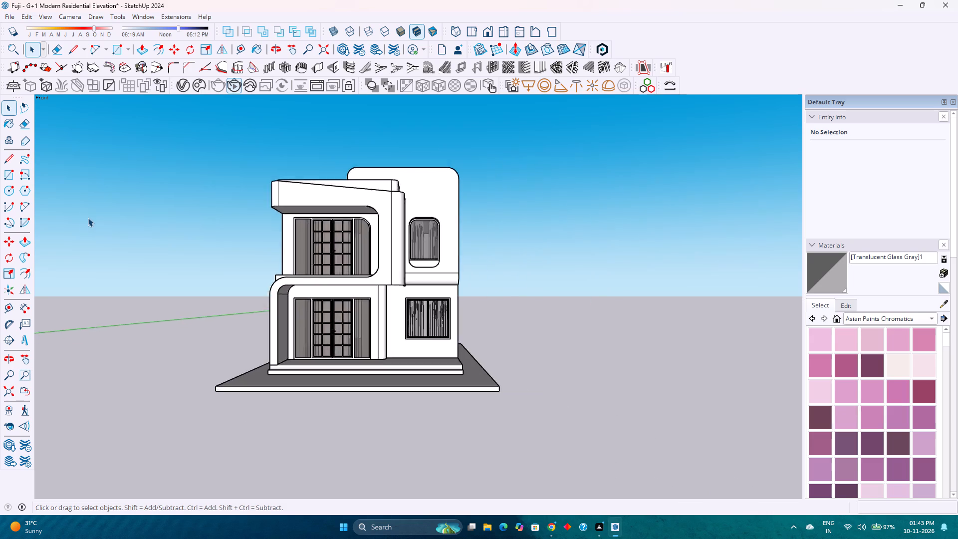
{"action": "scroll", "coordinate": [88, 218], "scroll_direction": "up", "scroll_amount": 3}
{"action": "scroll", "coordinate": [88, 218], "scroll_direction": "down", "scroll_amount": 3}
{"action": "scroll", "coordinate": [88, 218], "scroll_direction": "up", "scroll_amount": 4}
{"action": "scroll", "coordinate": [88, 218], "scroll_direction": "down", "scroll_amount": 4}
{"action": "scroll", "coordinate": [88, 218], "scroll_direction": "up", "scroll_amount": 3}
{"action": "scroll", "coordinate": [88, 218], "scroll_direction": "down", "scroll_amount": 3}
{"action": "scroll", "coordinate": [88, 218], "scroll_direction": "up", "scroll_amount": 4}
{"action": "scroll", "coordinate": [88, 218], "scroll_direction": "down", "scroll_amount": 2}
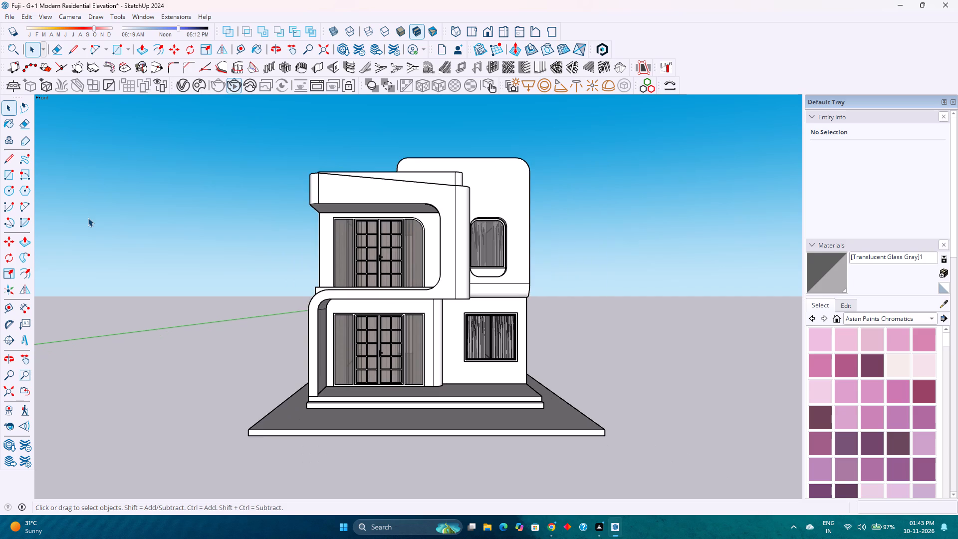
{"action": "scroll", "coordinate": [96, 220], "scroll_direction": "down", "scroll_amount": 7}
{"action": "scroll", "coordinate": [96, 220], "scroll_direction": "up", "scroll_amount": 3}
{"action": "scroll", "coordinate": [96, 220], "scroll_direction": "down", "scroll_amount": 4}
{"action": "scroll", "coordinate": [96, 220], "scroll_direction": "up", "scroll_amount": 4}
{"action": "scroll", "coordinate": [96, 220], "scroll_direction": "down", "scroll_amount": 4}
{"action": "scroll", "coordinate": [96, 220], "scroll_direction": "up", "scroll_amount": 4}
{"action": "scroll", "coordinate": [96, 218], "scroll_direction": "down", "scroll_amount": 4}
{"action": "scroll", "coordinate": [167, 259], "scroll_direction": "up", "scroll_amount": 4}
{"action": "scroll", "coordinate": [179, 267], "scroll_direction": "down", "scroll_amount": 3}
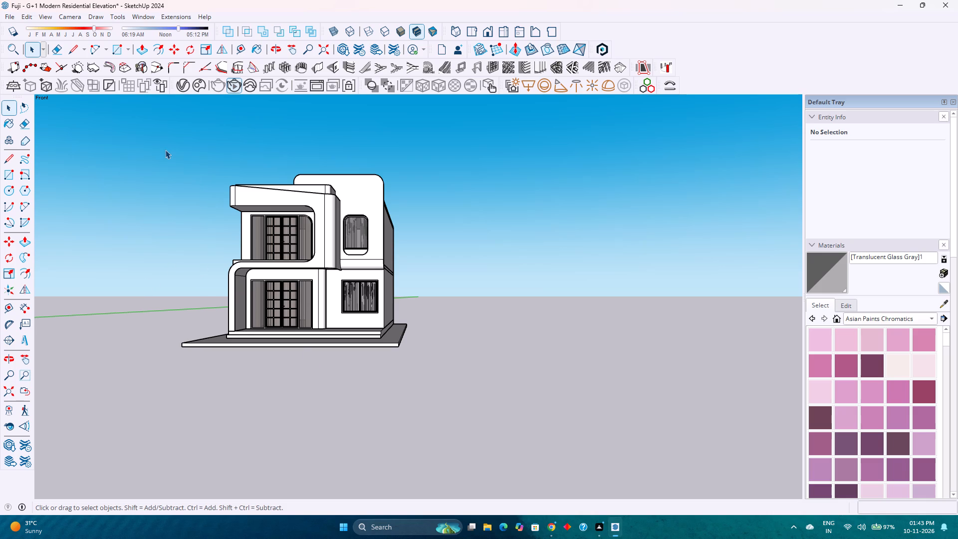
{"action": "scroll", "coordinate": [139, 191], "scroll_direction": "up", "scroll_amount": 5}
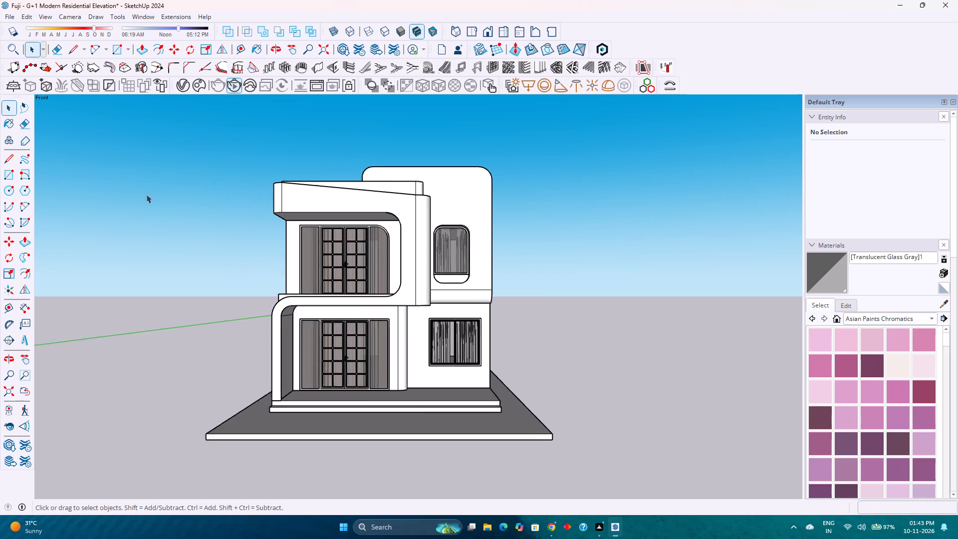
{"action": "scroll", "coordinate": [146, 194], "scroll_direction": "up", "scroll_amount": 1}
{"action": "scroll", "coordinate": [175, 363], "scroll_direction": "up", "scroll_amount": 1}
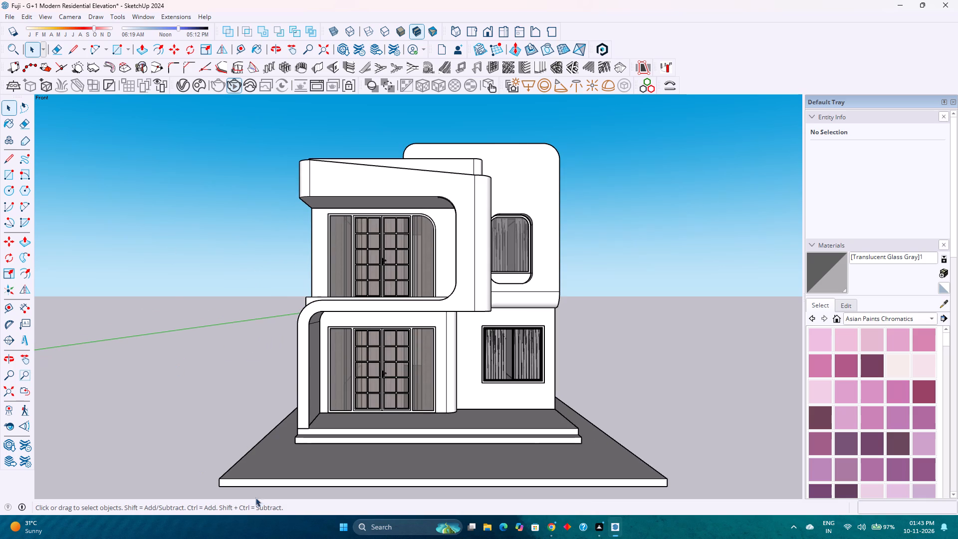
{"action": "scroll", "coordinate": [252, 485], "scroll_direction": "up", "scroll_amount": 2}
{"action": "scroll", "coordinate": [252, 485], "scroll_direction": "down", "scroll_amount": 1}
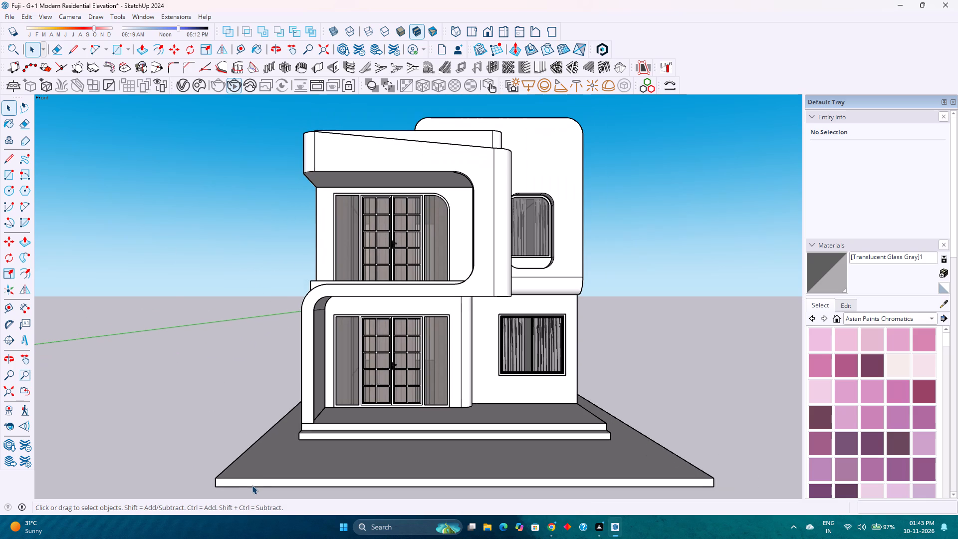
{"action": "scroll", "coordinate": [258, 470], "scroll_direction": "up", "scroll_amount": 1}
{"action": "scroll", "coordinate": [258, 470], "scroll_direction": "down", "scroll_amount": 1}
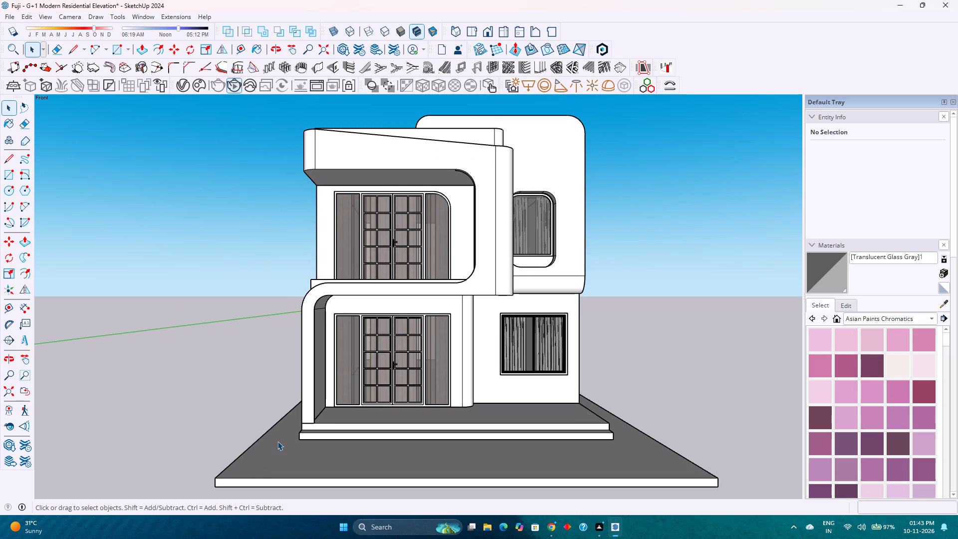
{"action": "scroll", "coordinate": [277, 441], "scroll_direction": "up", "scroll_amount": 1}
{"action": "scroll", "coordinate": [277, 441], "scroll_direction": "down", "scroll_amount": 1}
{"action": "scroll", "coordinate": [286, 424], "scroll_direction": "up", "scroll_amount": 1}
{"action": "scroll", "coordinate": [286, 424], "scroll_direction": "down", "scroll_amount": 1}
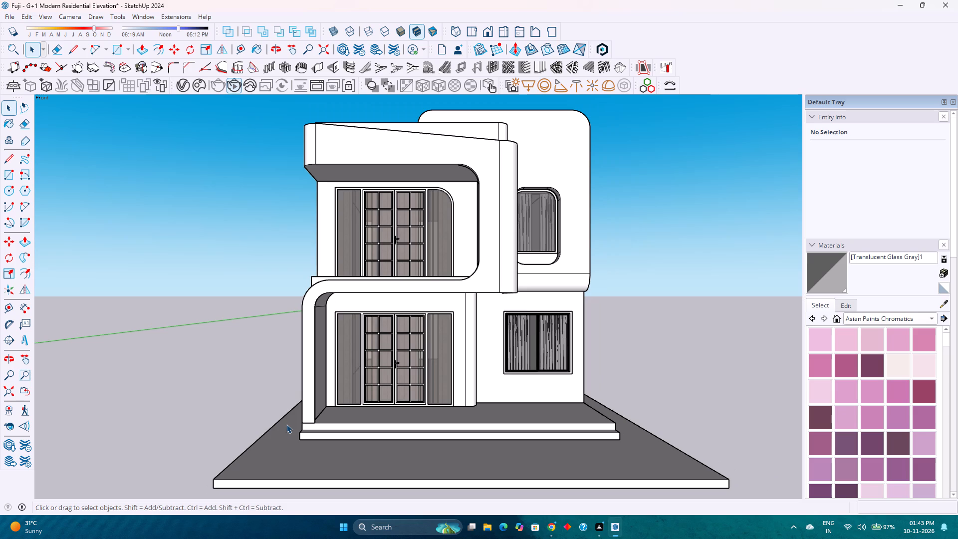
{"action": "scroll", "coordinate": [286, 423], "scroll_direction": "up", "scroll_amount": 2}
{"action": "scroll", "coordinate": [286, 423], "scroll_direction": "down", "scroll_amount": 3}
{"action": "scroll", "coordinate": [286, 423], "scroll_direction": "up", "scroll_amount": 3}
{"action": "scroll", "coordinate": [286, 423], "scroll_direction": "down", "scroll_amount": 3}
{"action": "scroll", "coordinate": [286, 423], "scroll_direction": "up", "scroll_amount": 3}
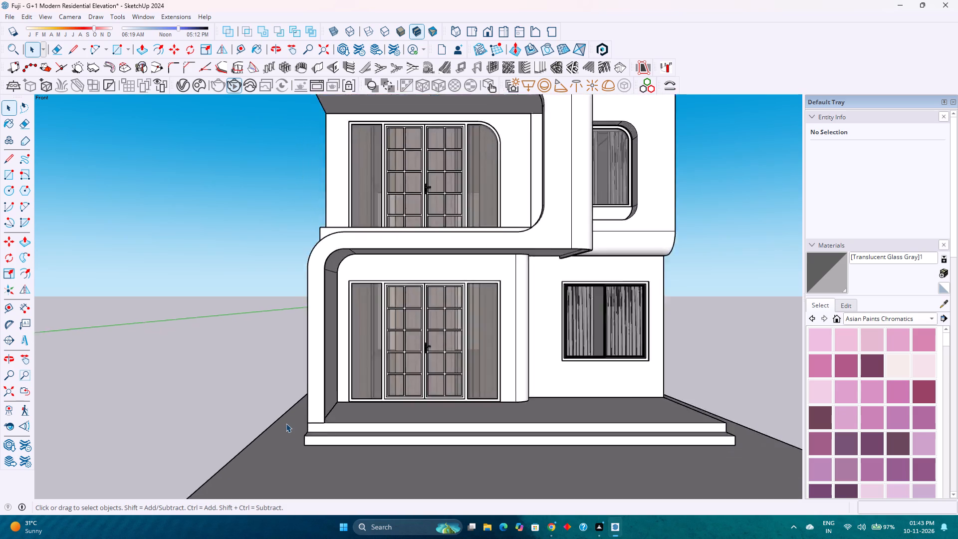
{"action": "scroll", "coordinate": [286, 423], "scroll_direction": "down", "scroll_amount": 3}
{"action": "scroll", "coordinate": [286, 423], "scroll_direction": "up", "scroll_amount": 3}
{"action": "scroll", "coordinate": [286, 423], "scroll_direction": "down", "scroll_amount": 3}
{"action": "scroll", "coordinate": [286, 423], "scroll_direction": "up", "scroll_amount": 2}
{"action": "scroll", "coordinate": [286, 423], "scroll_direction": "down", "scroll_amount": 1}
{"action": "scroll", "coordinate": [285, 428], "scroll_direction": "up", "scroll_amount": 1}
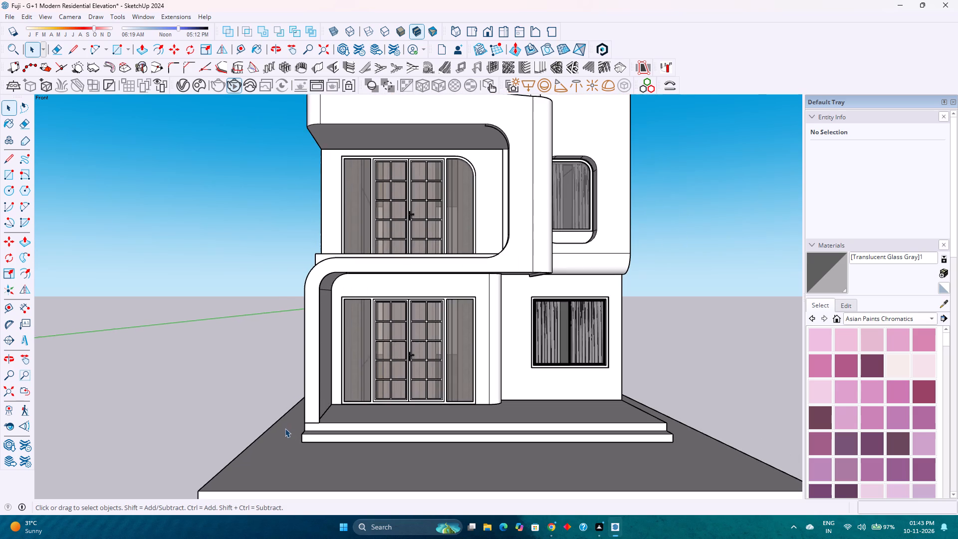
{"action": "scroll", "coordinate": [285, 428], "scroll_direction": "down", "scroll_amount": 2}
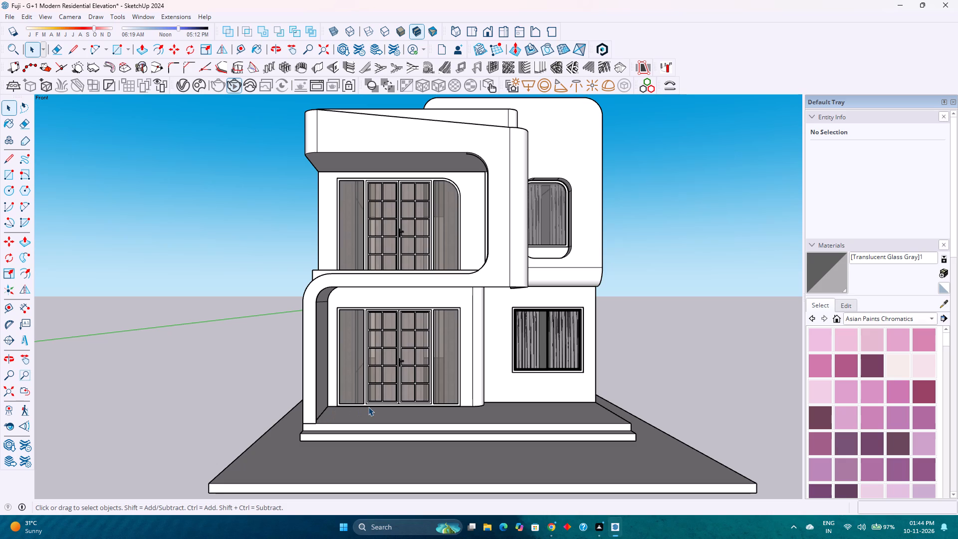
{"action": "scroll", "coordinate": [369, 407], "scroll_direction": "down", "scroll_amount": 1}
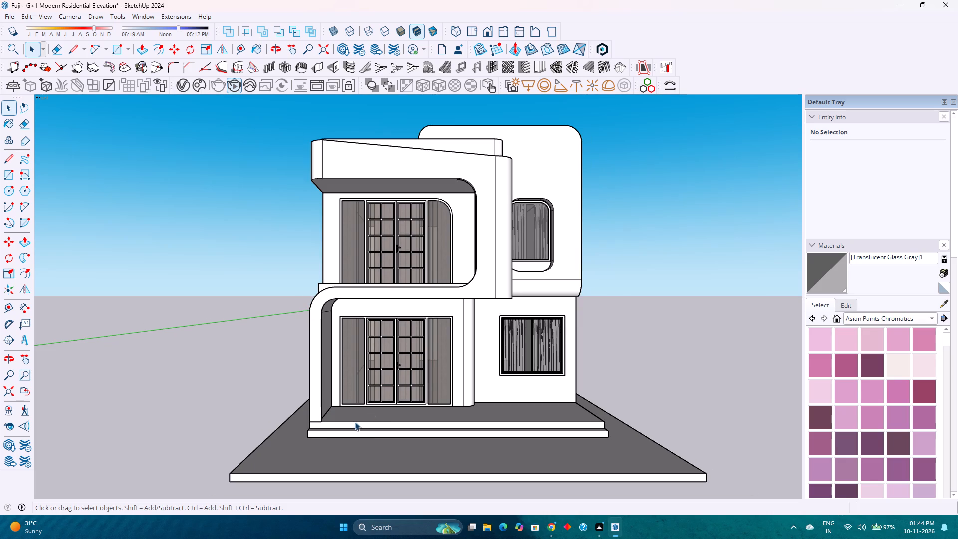
Examine the balcony slab, curved front frame, doors and entrance steps from raised and angled views of the house.
{"action": "scroll", "coordinate": [305, 294], "scroll_direction": "up", "scroll_amount": 5}
{"action": "middle_click_drag", "start_coordinate": [320, 297], "coordinate": [431, 339]}
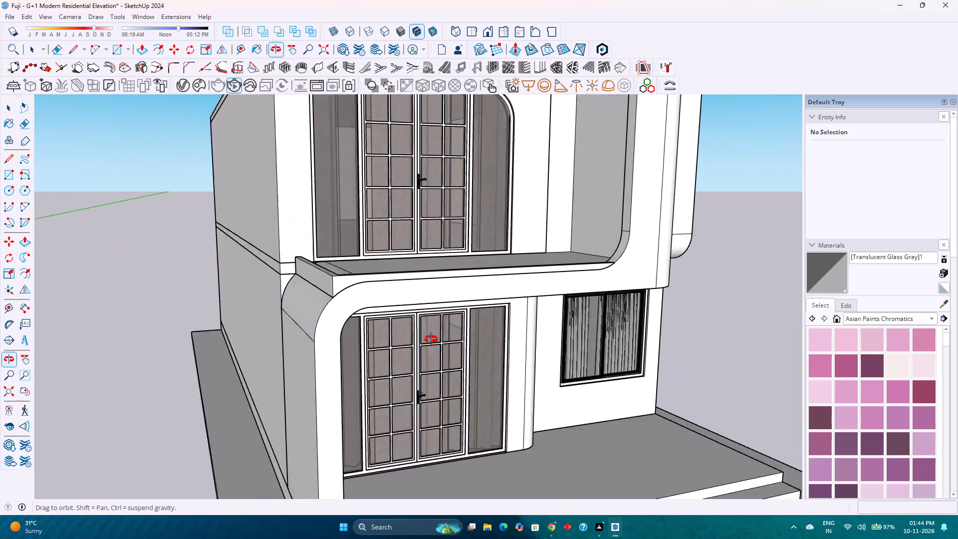
{"action": "middle_click_drag", "start_coordinate": [431, 339], "coordinate": [384, 387]}
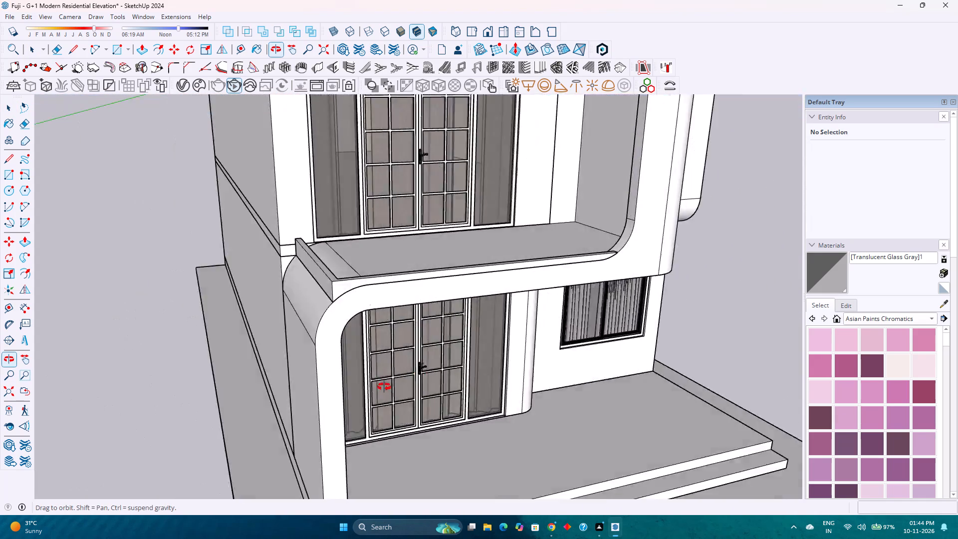
{"action": "middle_click_drag", "start_coordinate": [384, 387], "coordinate": [434, 389]}
{"action": "middle_click", "coordinate": [438, 387]}
{"action": "scroll", "coordinate": [443, 385], "scroll_direction": "down", "scroll_amount": 4}
{"action": "middle_click_drag", "start_coordinate": [473, 393], "coordinate": [375, 369]}
{"action": "scroll", "coordinate": [375, 369], "scroll_direction": "down", "scroll_amount": 7}
{"action": "middle_click_drag", "start_coordinate": [291, 371], "coordinate": [331, 305]}
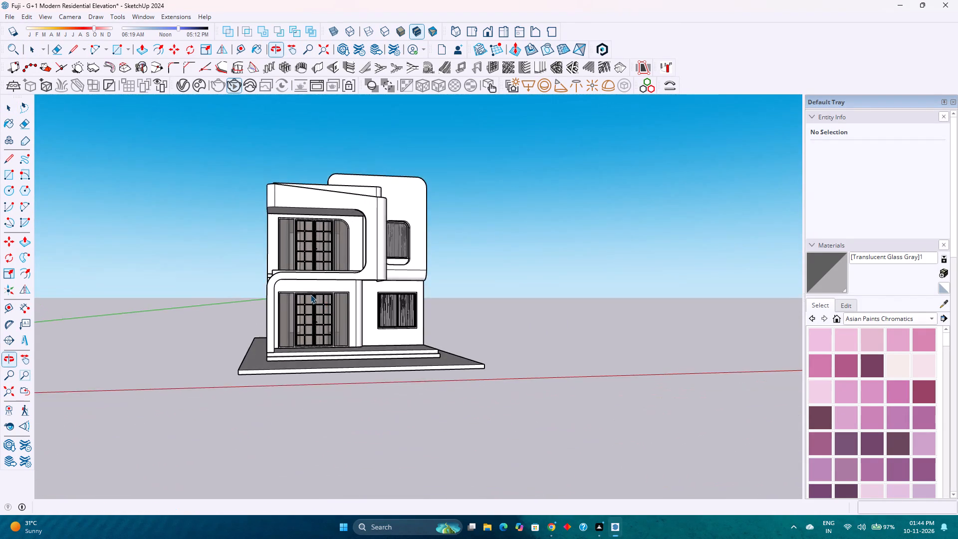
{"action": "scroll", "coordinate": [267, 276], "scroll_direction": "up", "scroll_amount": 8}
{"action": "scroll", "coordinate": [248, 276], "scroll_direction": "down", "scroll_amount": 8}
{"action": "scroll", "coordinate": [248, 276], "scroll_direction": "up", "scroll_amount": 5}
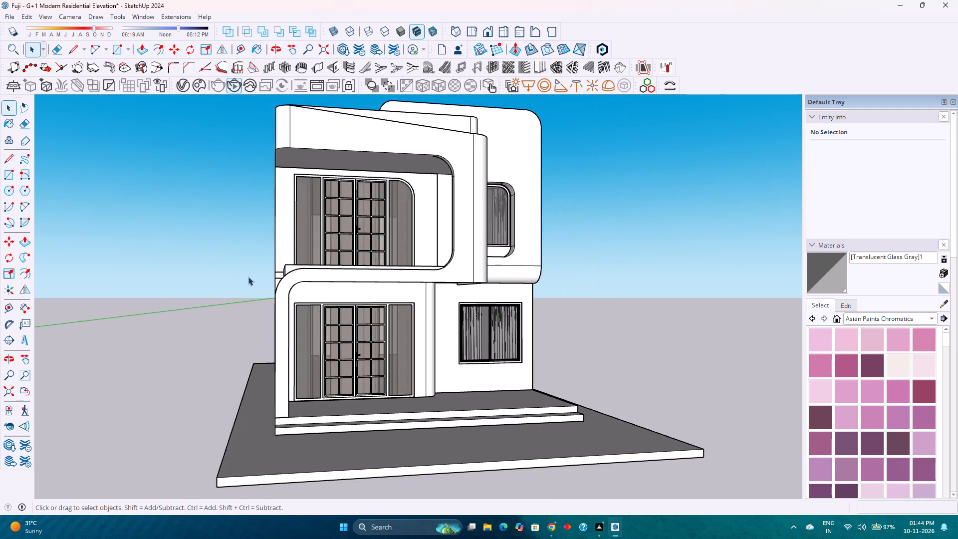
{"action": "scroll", "coordinate": [248, 276], "scroll_direction": "down", "scroll_amount": 3}
{"action": "scroll", "coordinate": [248, 276], "scroll_direction": "up", "scroll_amount": 4}
{"action": "middle_click_drag", "start_coordinate": [359, 282], "coordinate": [280, 320]}
{"action": "scroll", "coordinate": [272, 316], "scroll_direction": "down", "scroll_amount": 2}
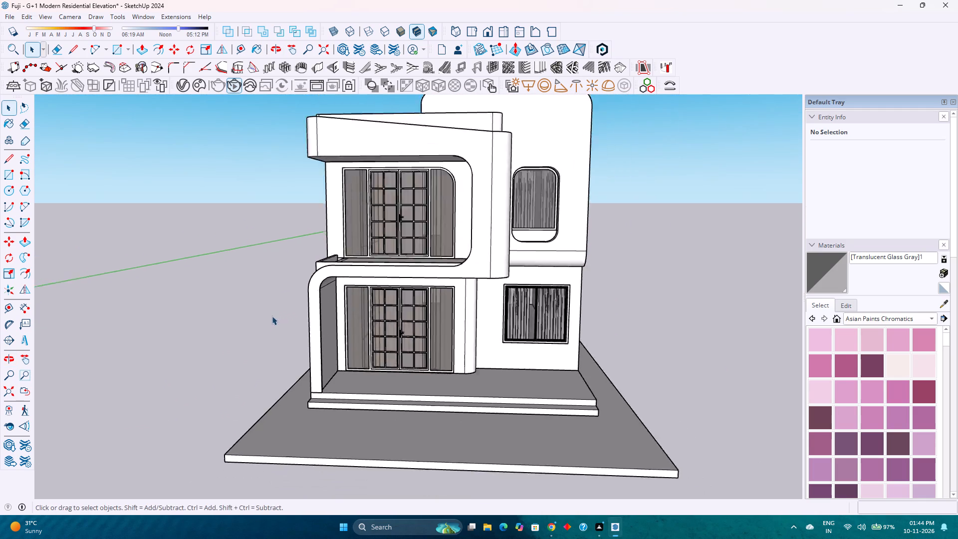
Examine the tall rounded front panel, its recessed window and the adjoining side wall from side and raised views.
{"action": "scroll", "coordinate": [272, 316], "scroll_direction": "down", "scroll_amount": 2}
{"action": "middle_click_drag", "start_coordinate": [410, 306], "coordinate": [288, 333]}
{"action": "scroll", "coordinate": [421, 286], "scroll_direction": "up", "scroll_amount": 4}
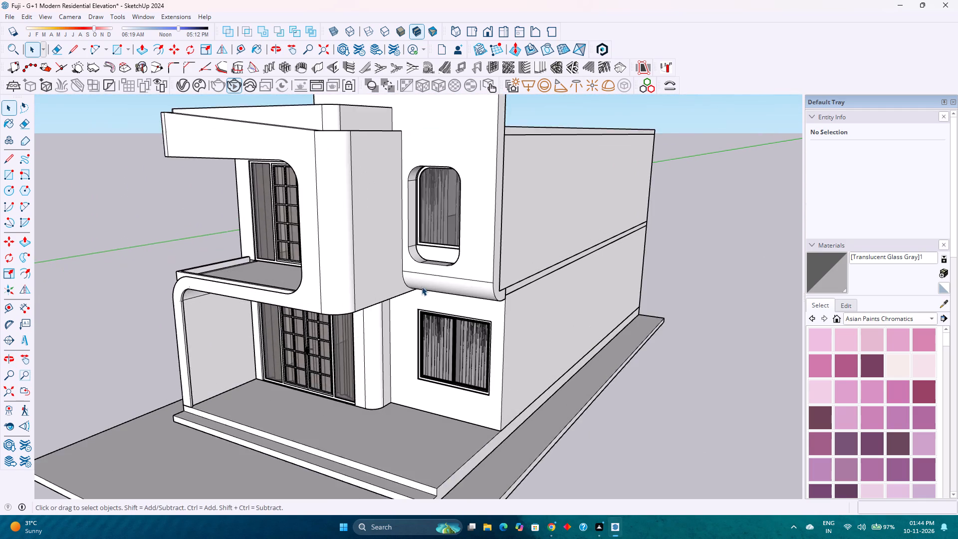
{"action": "scroll", "coordinate": [422, 286], "scroll_direction": "up", "scroll_amount": 4}
{"action": "scroll", "coordinate": [469, 254], "scroll_direction": "up", "scroll_amount": 3}
{"action": "middle_click_drag", "start_coordinate": [469, 254], "coordinate": [342, 341]}
{"action": "middle_click", "coordinate": [294, 351]}
{"action": "scroll", "coordinate": [293, 349], "scroll_direction": "down", "scroll_amount": 6}
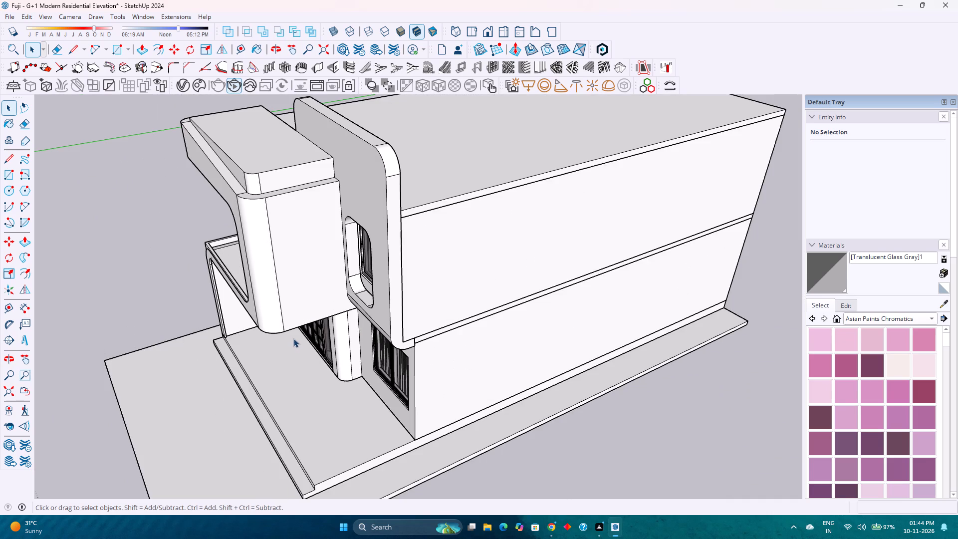
{"action": "scroll", "coordinate": [388, 220], "scroll_direction": "up", "scroll_amount": 7}
{"action": "scroll", "coordinate": [386, 230], "scroll_direction": "down", "scroll_amount": 2}
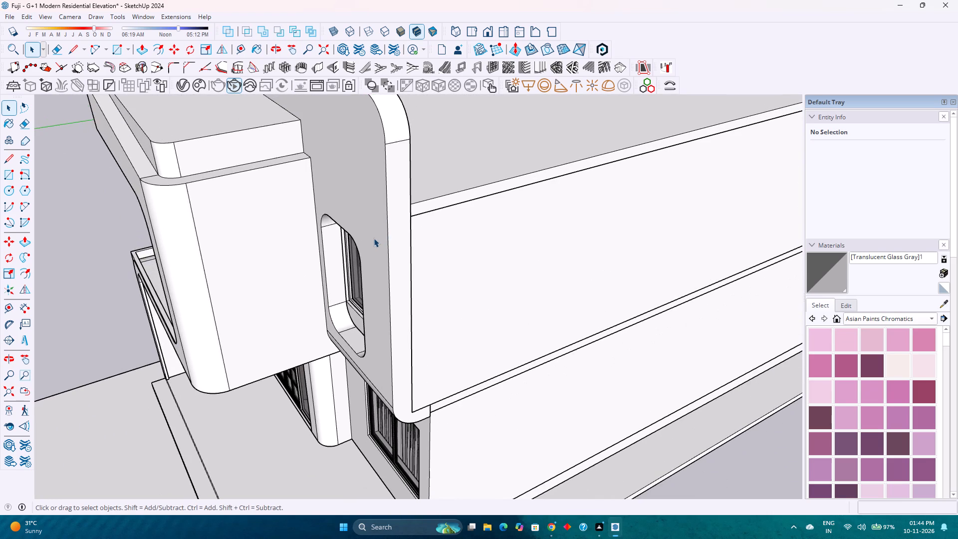
{"action": "scroll", "coordinate": [371, 239], "scroll_direction": "down", "scroll_amount": 2}
{"action": "middle_click_drag", "start_coordinate": [382, 256], "coordinate": [432, 311]}
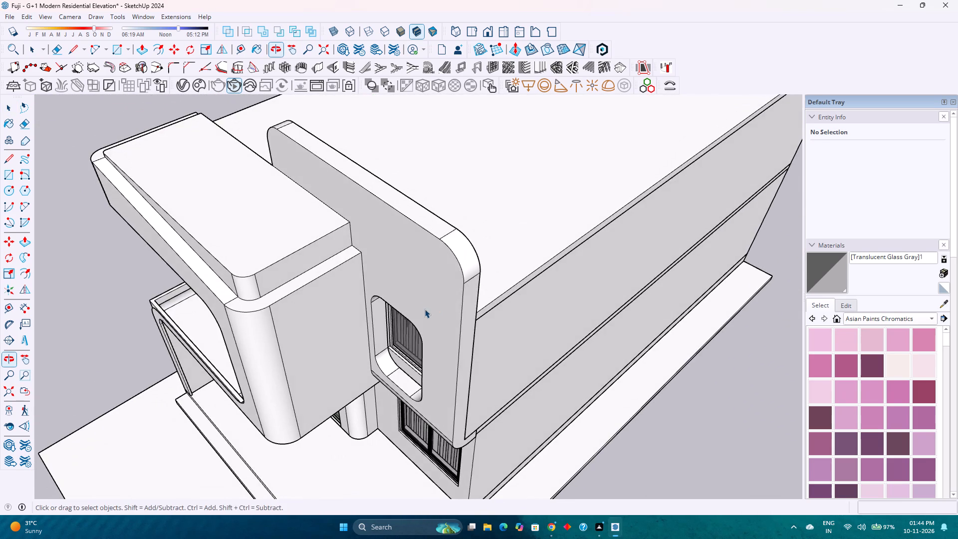
{"action": "scroll", "coordinate": [422, 302], "scroll_direction": "down", "scroll_amount": 4}
{"action": "middle_click_drag", "start_coordinate": [347, 340], "coordinate": [430, 275]}
{"action": "scroll", "coordinate": [430, 274], "scroll_direction": "down", "scroll_amount": 3}
{"action": "middle_click_drag", "start_coordinate": [395, 314], "coordinate": [431, 229]}
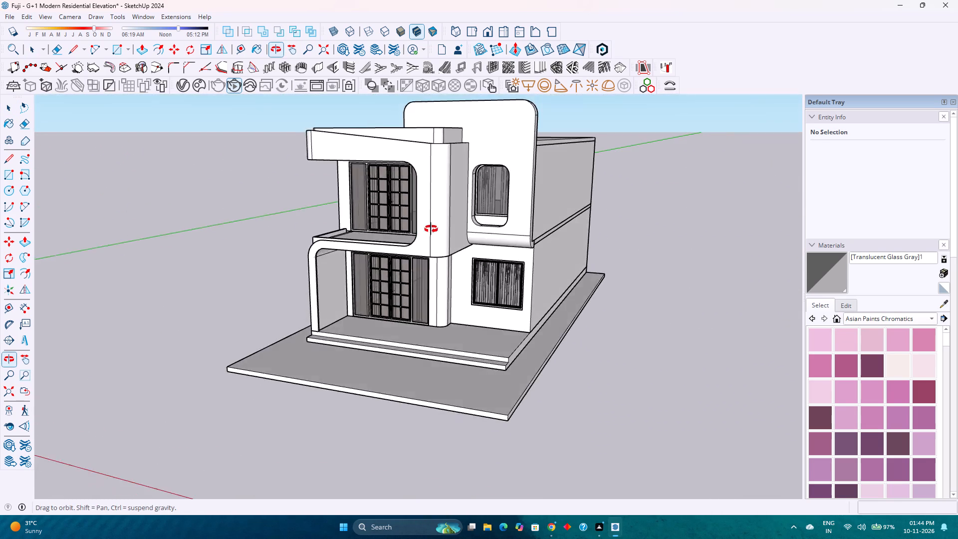
Examine the upper balcony's sloped canopy, rounded corner and glazed doors from above and from the front.
{"action": "middle_click_drag", "start_coordinate": [431, 229], "coordinate": [669, 328]}
{"action": "scroll", "coordinate": [566, 204], "scroll_direction": "up", "scroll_amount": 5}
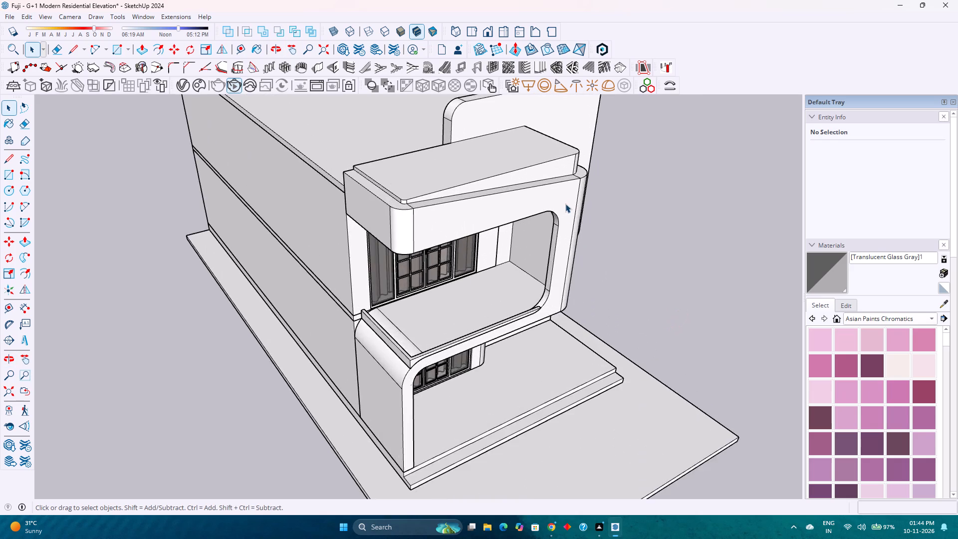
{"action": "scroll", "coordinate": [565, 204], "scroll_direction": "up", "scroll_amount": 5}
{"action": "scroll", "coordinate": [279, 215], "scroll_direction": "up", "scroll_amount": 8}
{"action": "middle_click_drag", "start_coordinate": [330, 254], "coordinate": [285, 238]}
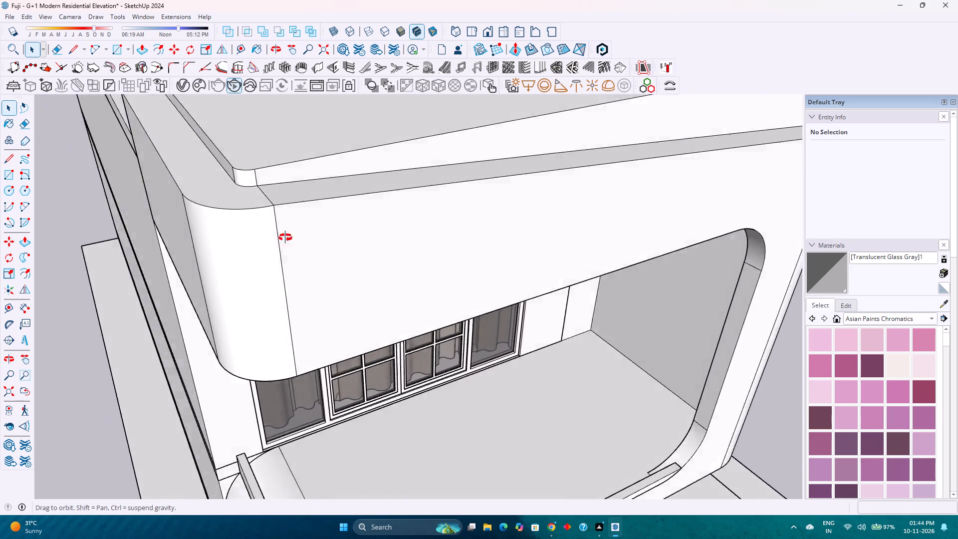
{"action": "middle_click_drag", "start_coordinate": [285, 238], "coordinate": [257, 225]}
{"action": "scroll", "coordinate": [248, 214], "scroll_direction": "down", "scroll_amount": 4}
{"action": "middle_click", "coordinate": [248, 218]}
{"action": "middle_click_drag", "start_coordinate": [248, 217], "coordinate": [234, 154]}
{"action": "scroll", "coordinate": [237, 161], "scroll_direction": "down", "scroll_amount": 3}
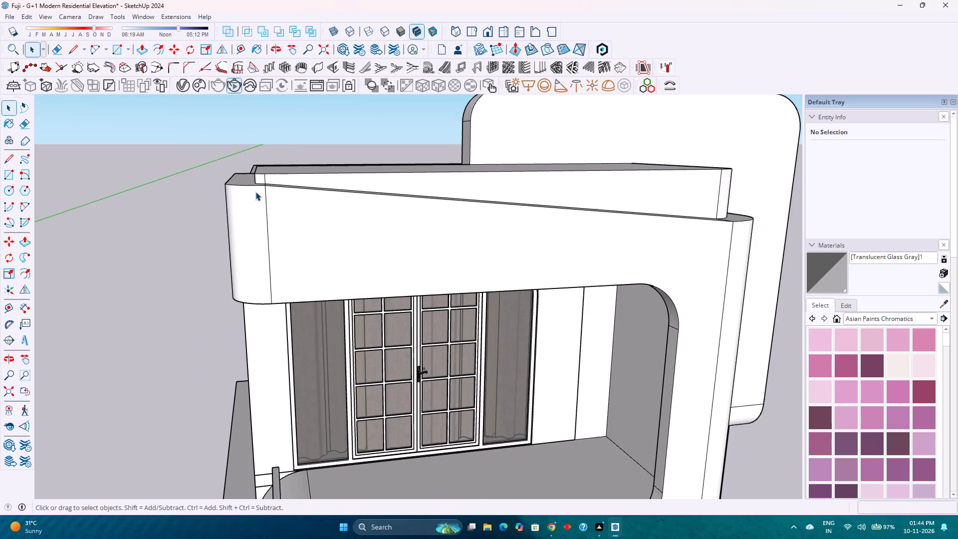
{"action": "scroll", "coordinate": [255, 192], "scroll_direction": "down", "scroll_amount": 7}
{"action": "middle_click_drag", "start_coordinate": [311, 272], "coordinate": [300, 255]}
{"action": "scroll", "coordinate": [300, 251], "scroll_direction": "down", "scroll_amount": 4}
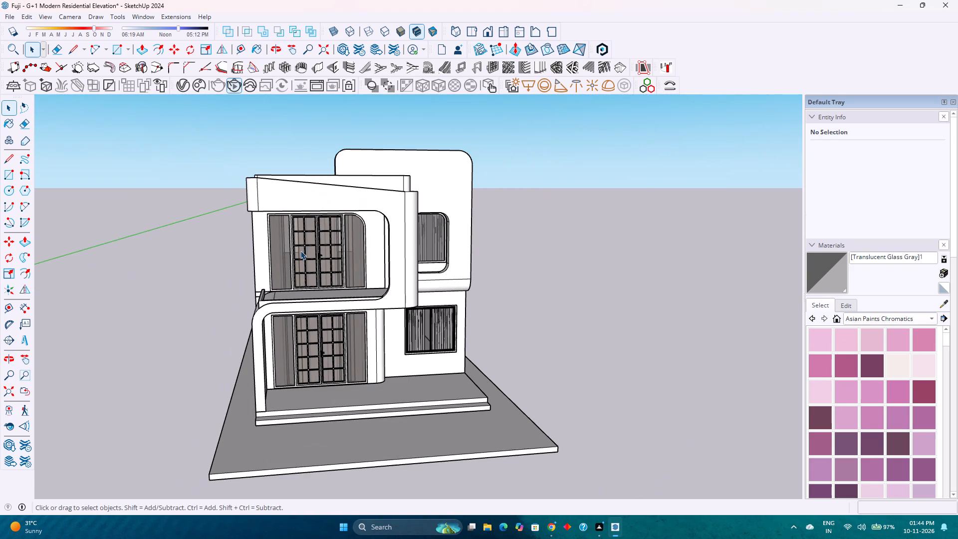
{"action": "scroll", "coordinate": [413, 223], "scroll_direction": "up", "scroll_amount": 4}
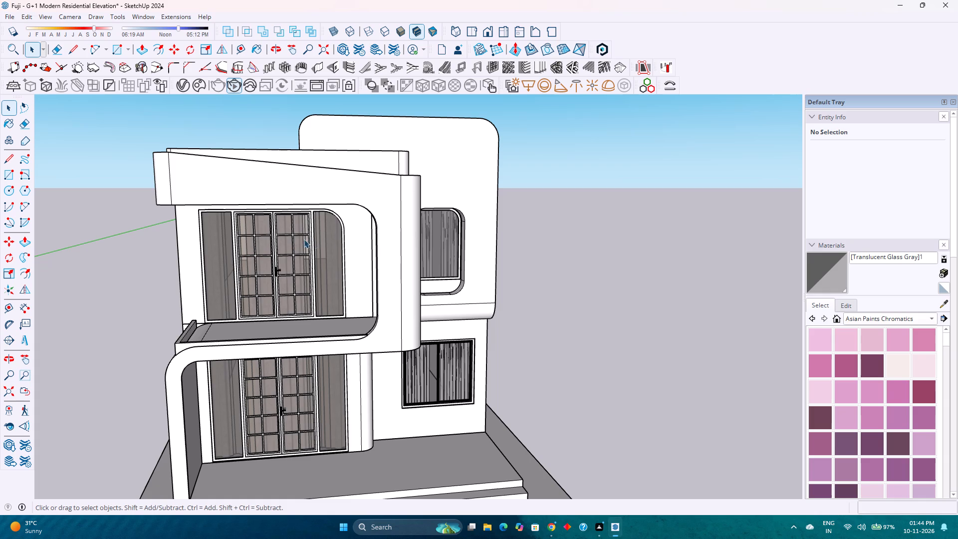
{"action": "scroll", "coordinate": [431, 276], "scroll_direction": "down", "scroll_amount": 3}
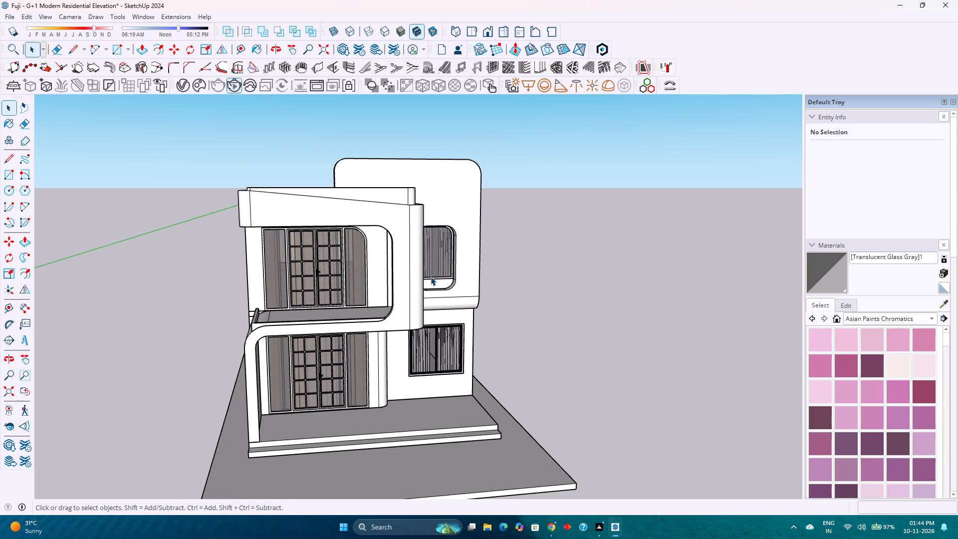
Examine the junction between the balcony frame's curved corner and the rounded upper-floor window panel.
{"action": "middle_click_drag", "start_coordinate": [431, 276], "coordinate": [265, 315]}
{"action": "scroll", "coordinate": [269, 202], "scroll_direction": "up", "scroll_amount": 5}
{"action": "scroll", "coordinate": [243, 283], "scroll_direction": "up", "scroll_amount": 4}
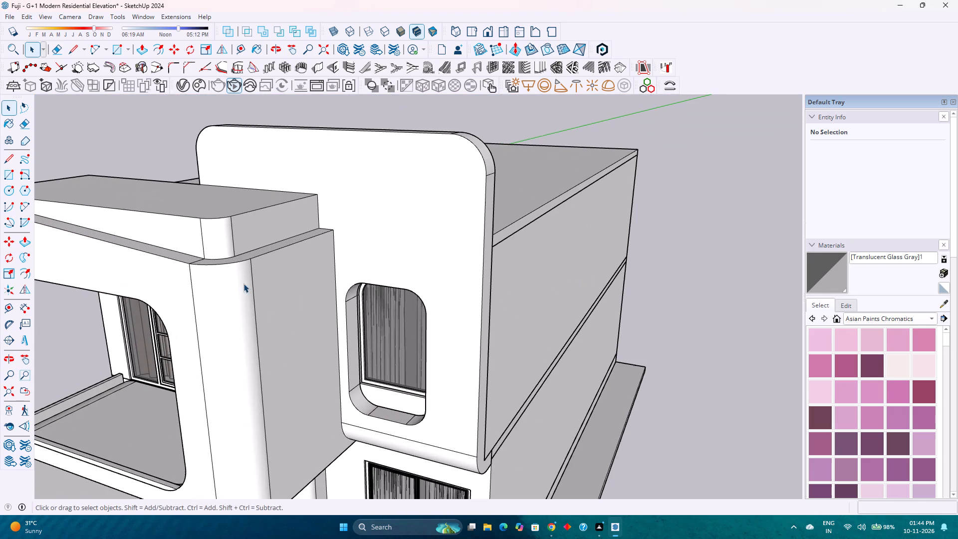
{"action": "scroll", "coordinate": [243, 282], "scroll_direction": "up", "scroll_amount": 3}
{"action": "middle_click_drag", "start_coordinate": [256, 293], "coordinate": [289, 383]}
{"action": "middle_click_drag", "start_coordinate": [287, 378], "coordinate": [281, 362]}
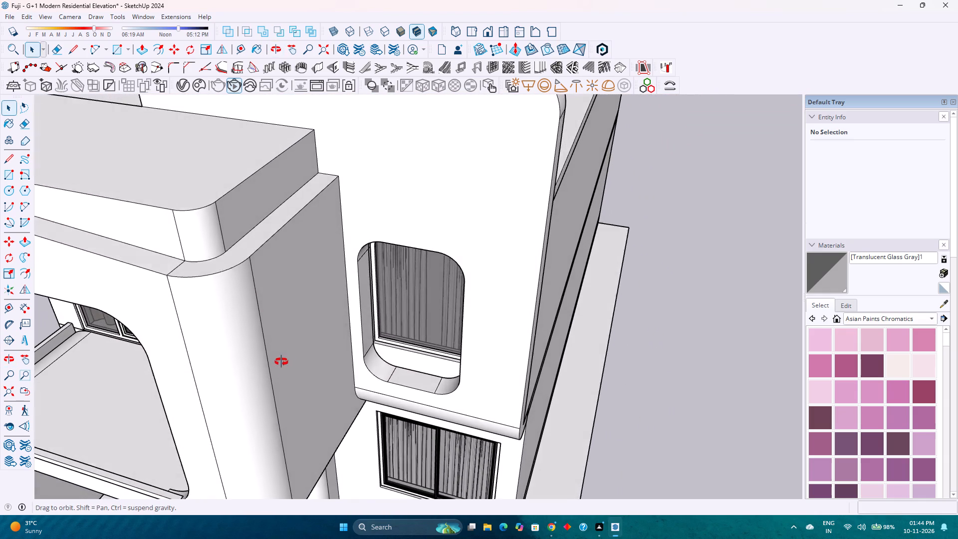
{"action": "middle_click_drag", "start_coordinate": [281, 362], "coordinate": [280, 359]}
{"action": "scroll", "coordinate": [277, 350], "scroll_direction": "down", "scroll_amount": 5}
{"action": "scroll", "coordinate": [237, 339], "scroll_direction": "up", "scroll_amount": 4}
{"action": "middle_click_drag", "start_coordinate": [215, 344], "coordinate": [247, 351]}
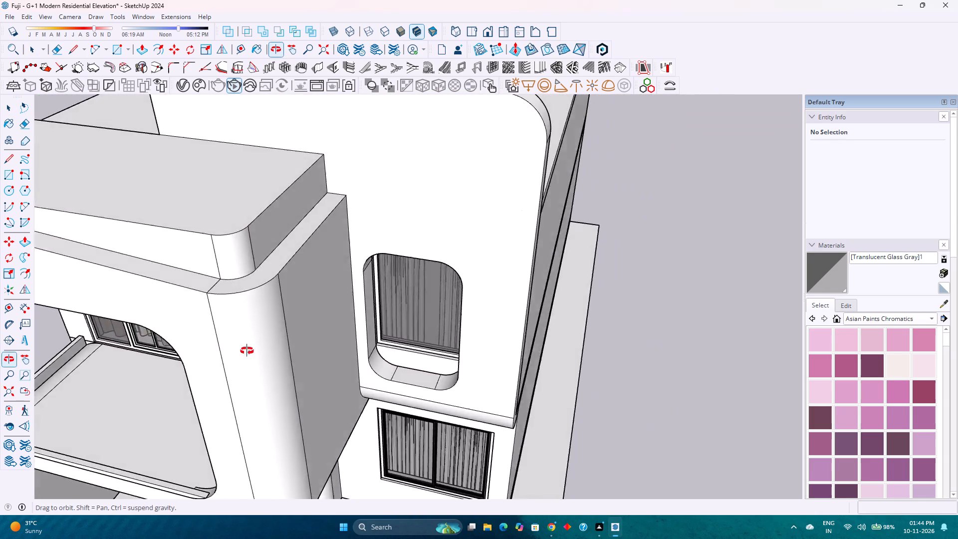
{"action": "middle_click_drag", "start_coordinate": [247, 351], "coordinate": [479, 348]}
Examine the balcony canopy's top, the parapet panel and the main roof slab from above and behind the house.
{"action": "scroll", "coordinate": [481, 347], "scroll_direction": "down", "scroll_amount": 5}
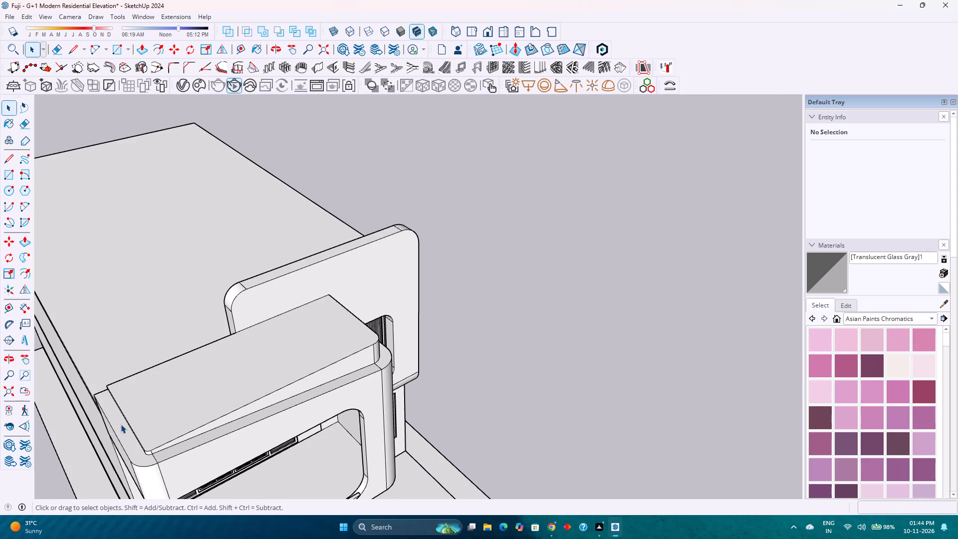
{"action": "scroll", "coordinate": [122, 415], "scroll_direction": "up", "scroll_amount": 13}
{"action": "scroll", "coordinate": [125, 398], "scroll_direction": "down", "scroll_amount": 4}
{"action": "scroll", "coordinate": [125, 398], "scroll_direction": "up", "scroll_amount": 4}
{"action": "middle_click_drag", "start_coordinate": [126, 398], "coordinate": [335, 348]}
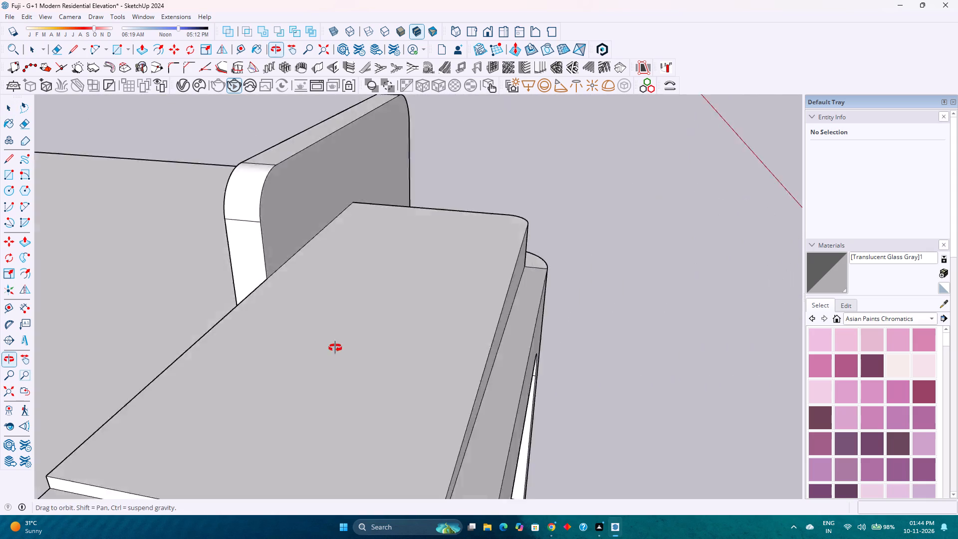
{"action": "middle_click_drag", "start_coordinate": [335, 348], "coordinate": [409, 324]}
{"action": "scroll", "coordinate": [409, 324], "scroll_direction": "down", "scroll_amount": 7}
{"action": "middle_click_drag", "start_coordinate": [309, 377], "coordinate": [428, 329]}
{"action": "middle_click", "coordinate": [428, 329]}
{"action": "scroll", "coordinate": [420, 328], "scroll_direction": "down", "scroll_amount": 2}
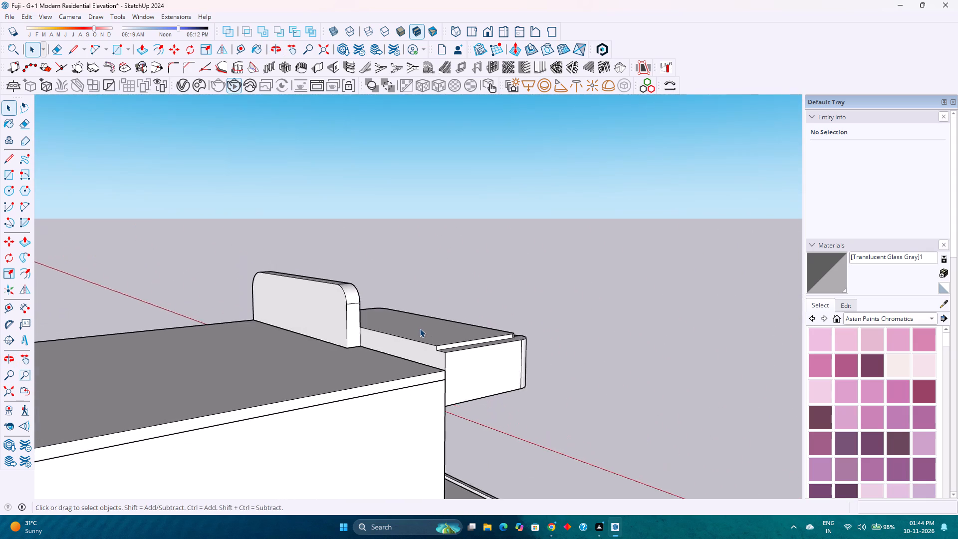
{"action": "scroll", "coordinate": [420, 328], "scroll_direction": "down", "scroll_amount": 3}
{"action": "scroll", "coordinate": [420, 328], "scroll_direction": "up", "scroll_amount": 1}
{"action": "scroll", "coordinate": [420, 328], "scroll_direction": "down", "scroll_amount": 4}
{"action": "scroll", "coordinate": [533, 331], "scroll_direction": "down", "scroll_amount": 8}
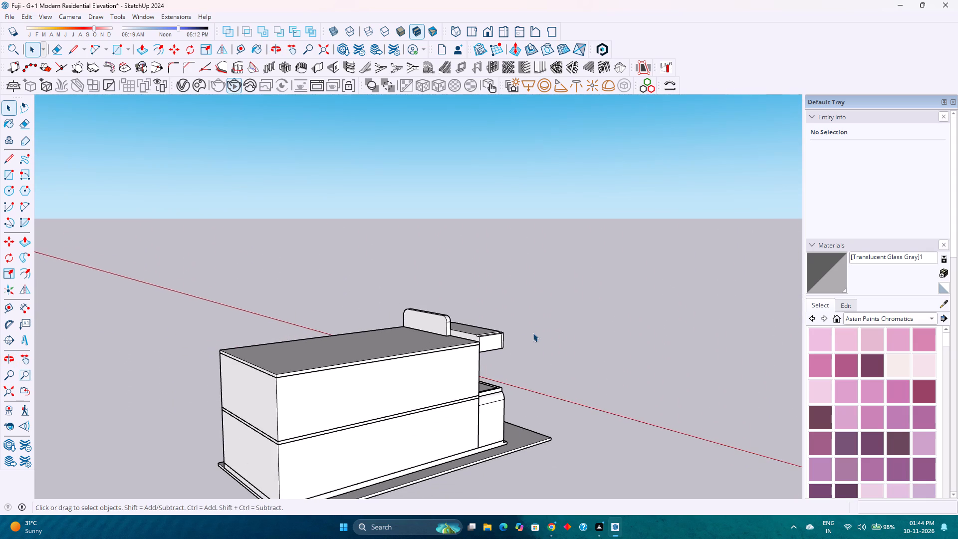
Examine the house's overall massing from the side and the canopy and balcony undersides from a low front view.
{"action": "middle_click_drag", "start_coordinate": [533, 334], "coordinate": [245, 371]}
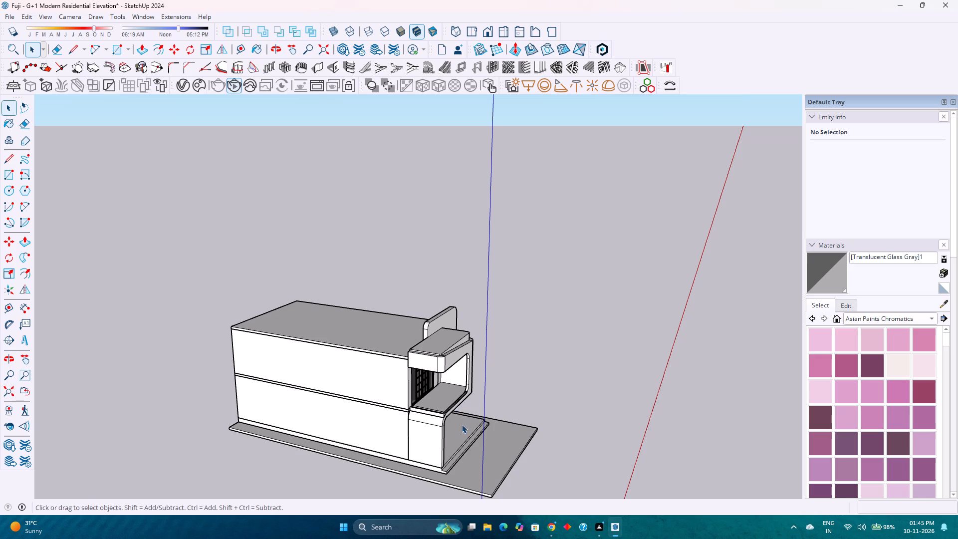
{"action": "scroll", "coordinate": [455, 434], "scroll_direction": "up", "scroll_amount": 4}
{"action": "middle_click_drag", "start_coordinate": [486, 461], "coordinate": [211, 338]}
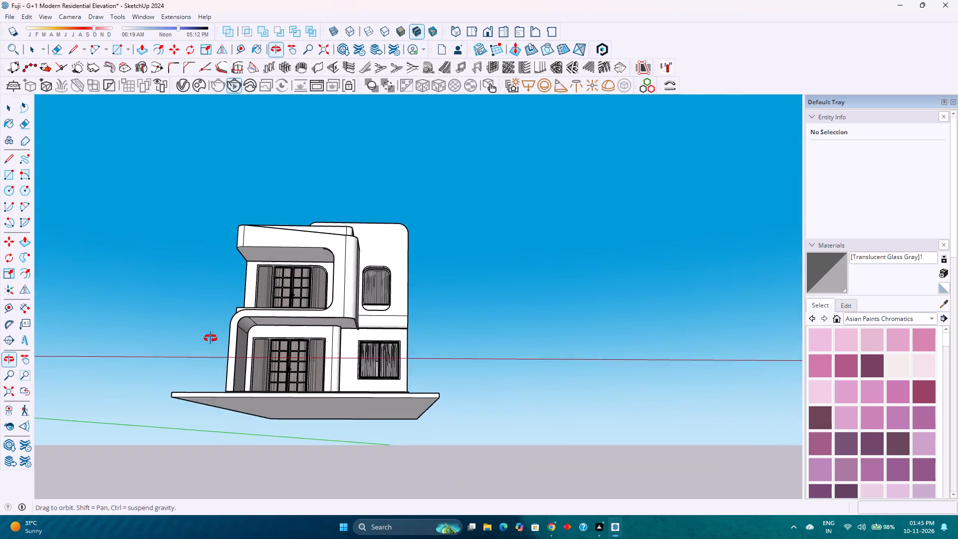
{"action": "middle_click_drag", "start_coordinate": [211, 338], "coordinate": [211, 352]}
{"action": "scroll", "coordinate": [337, 274], "scroll_direction": "up", "scroll_amount": 4}
{"action": "scroll", "coordinate": [304, 299], "scroll_direction": "up", "scroll_amount": 4}
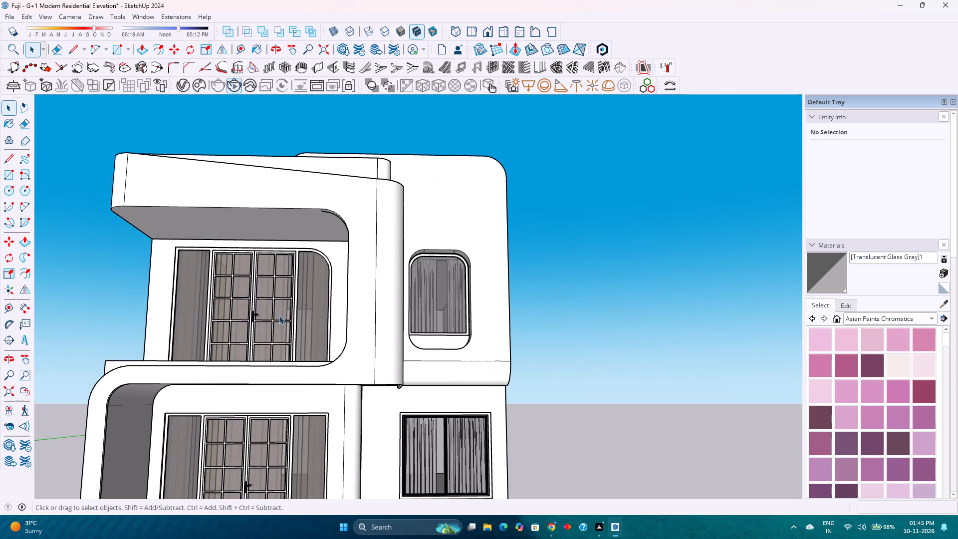
{"action": "middle_click_drag", "start_coordinate": [283, 316], "coordinate": [411, 324]}
{"action": "scroll", "coordinate": [417, 319], "scroll_direction": "down", "scroll_amount": 8}
{"action": "middle_click_drag", "start_coordinate": [417, 315], "coordinate": [412, 398]}
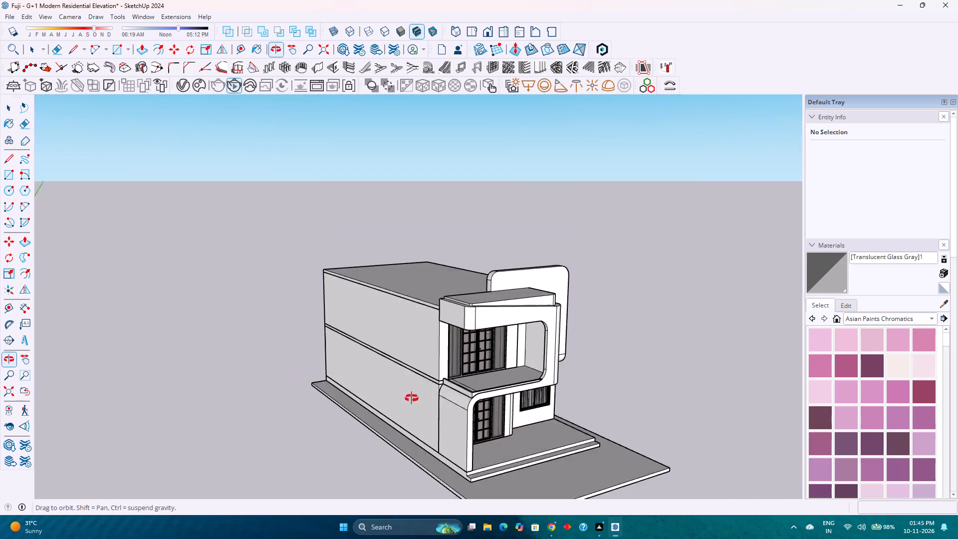
Examine the upper balcony's floor, edge and canopy from a raised side view, then the whole house from farther away.
{"action": "middle_click_drag", "start_coordinate": [412, 398], "coordinate": [543, 482]}
{"action": "scroll", "coordinate": [556, 355], "scroll_direction": "up", "scroll_amount": 9}
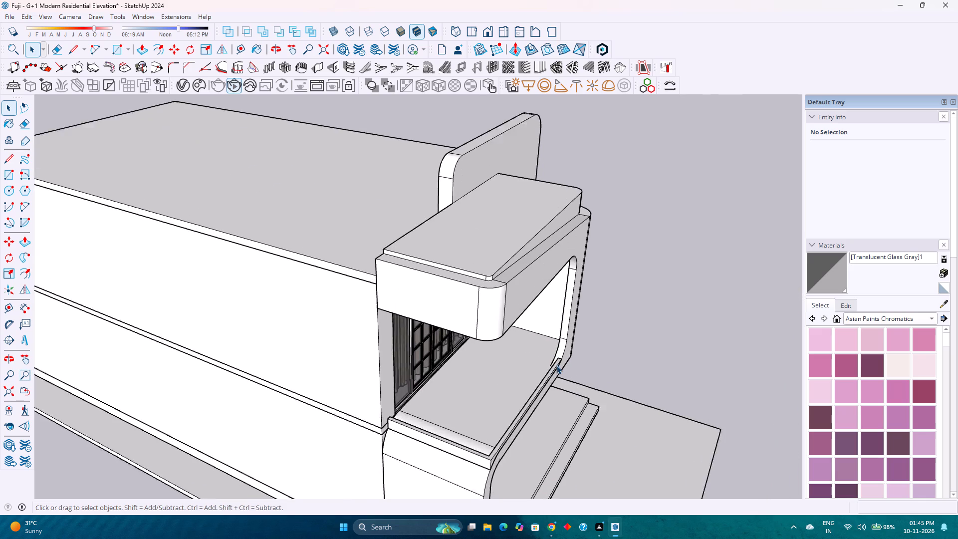
{"action": "scroll", "coordinate": [556, 365], "scroll_direction": "up", "scroll_amount": 4}
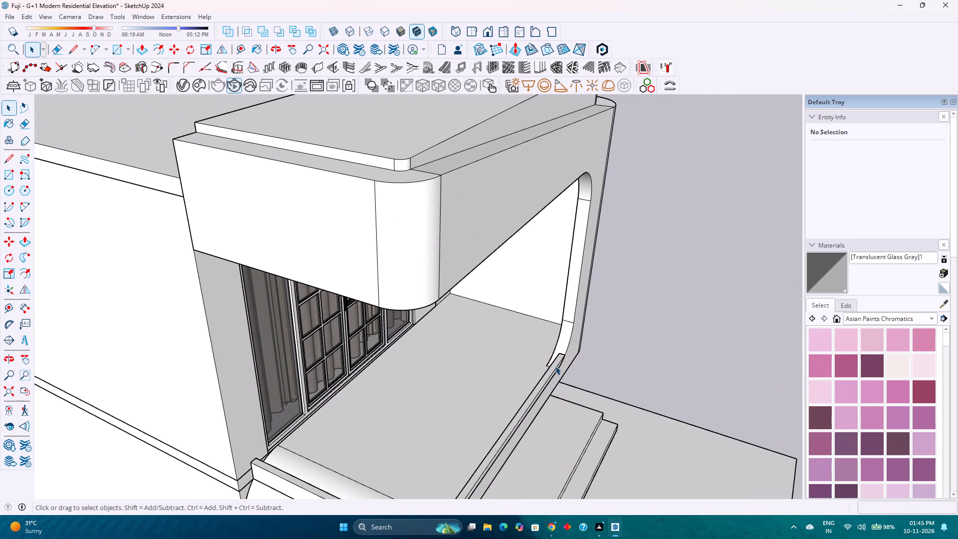
{"action": "scroll", "coordinate": [554, 367], "scroll_direction": "down", "scroll_amount": 4}
{"action": "scroll", "coordinate": [554, 367], "scroll_direction": "up", "scroll_amount": 3}
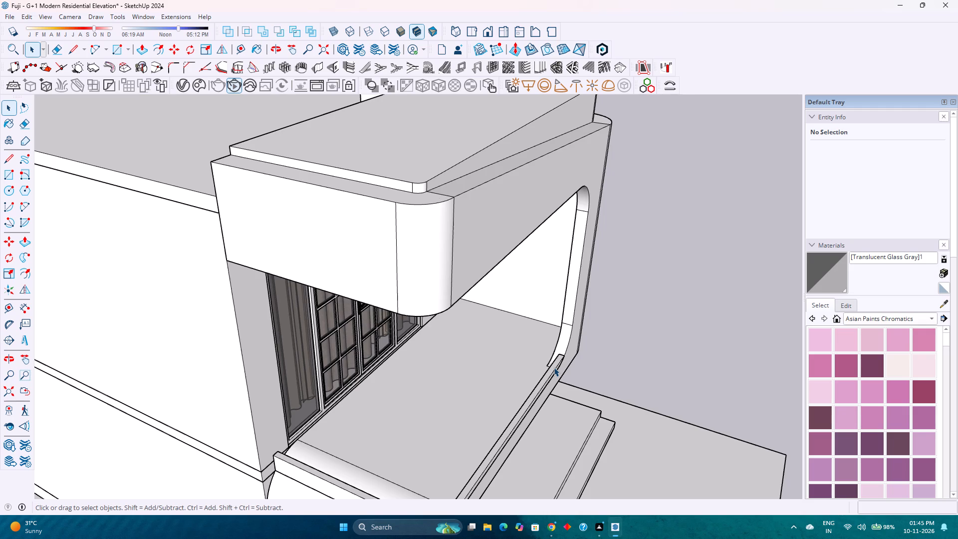
{"action": "scroll", "coordinate": [553, 367], "scroll_direction": "down", "scroll_amount": 11}
{"action": "middle_click_drag", "start_coordinate": [571, 391], "coordinate": [446, 333]}
{"action": "scroll", "coordinate": [443, 332], "scroll_direction": "down", "scroll_amount": 3}
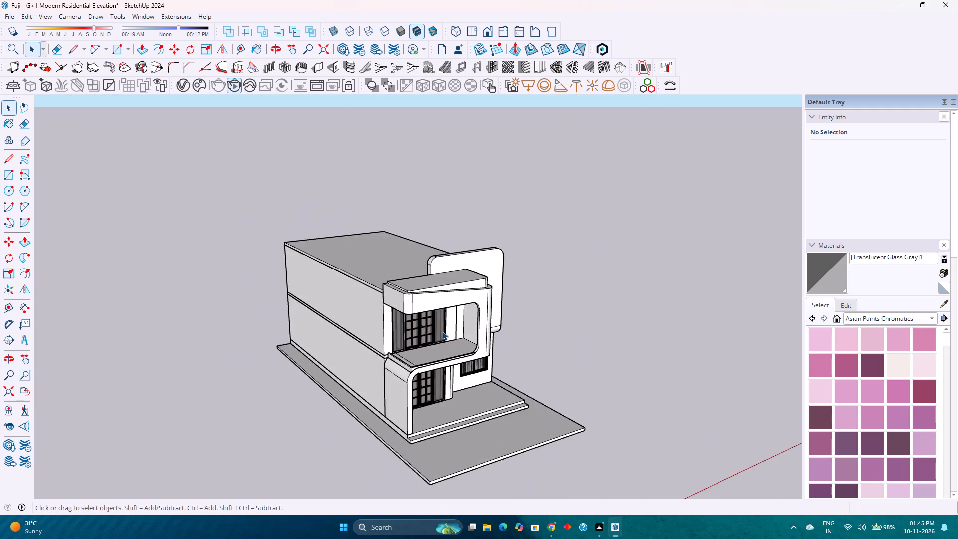
{"action": "scroll", "coordinate": [442, 331], "scroll_direction": "down", "scroll_amount": 2}
{"action": "middle_click_drag", "start_coordinate": [479, 386], "coordinate": [431, 356]}
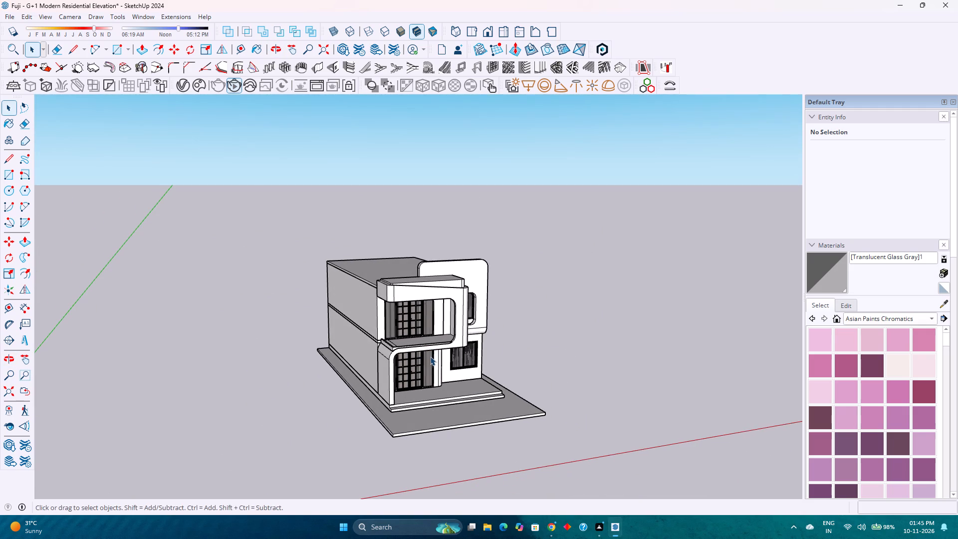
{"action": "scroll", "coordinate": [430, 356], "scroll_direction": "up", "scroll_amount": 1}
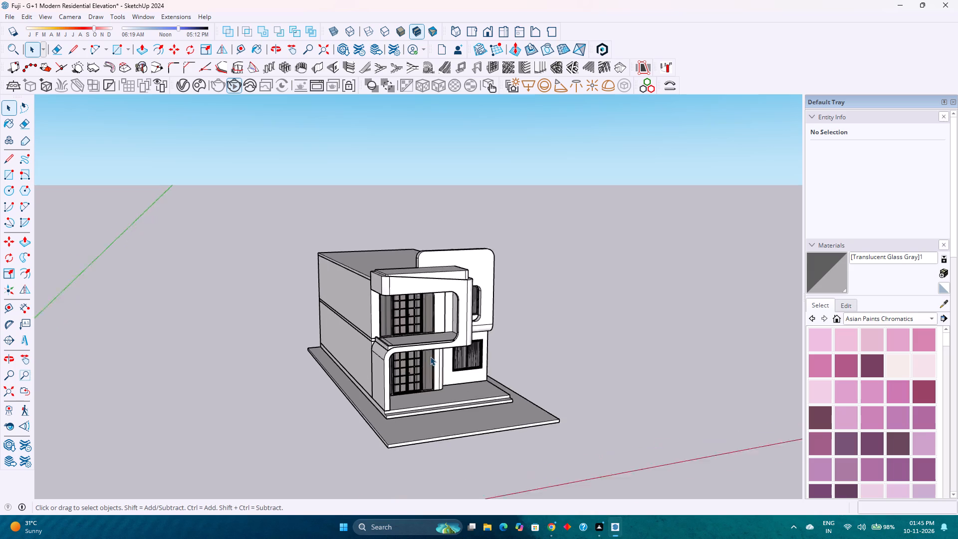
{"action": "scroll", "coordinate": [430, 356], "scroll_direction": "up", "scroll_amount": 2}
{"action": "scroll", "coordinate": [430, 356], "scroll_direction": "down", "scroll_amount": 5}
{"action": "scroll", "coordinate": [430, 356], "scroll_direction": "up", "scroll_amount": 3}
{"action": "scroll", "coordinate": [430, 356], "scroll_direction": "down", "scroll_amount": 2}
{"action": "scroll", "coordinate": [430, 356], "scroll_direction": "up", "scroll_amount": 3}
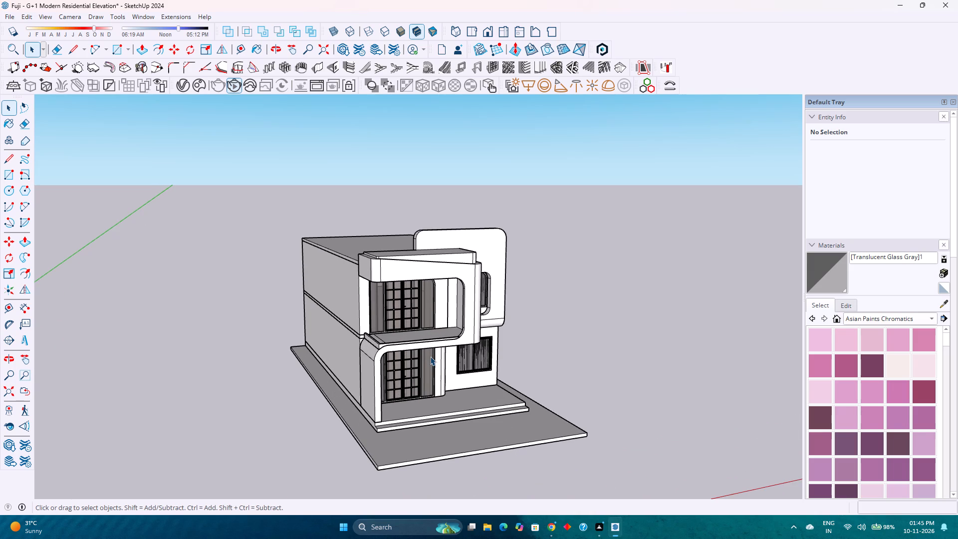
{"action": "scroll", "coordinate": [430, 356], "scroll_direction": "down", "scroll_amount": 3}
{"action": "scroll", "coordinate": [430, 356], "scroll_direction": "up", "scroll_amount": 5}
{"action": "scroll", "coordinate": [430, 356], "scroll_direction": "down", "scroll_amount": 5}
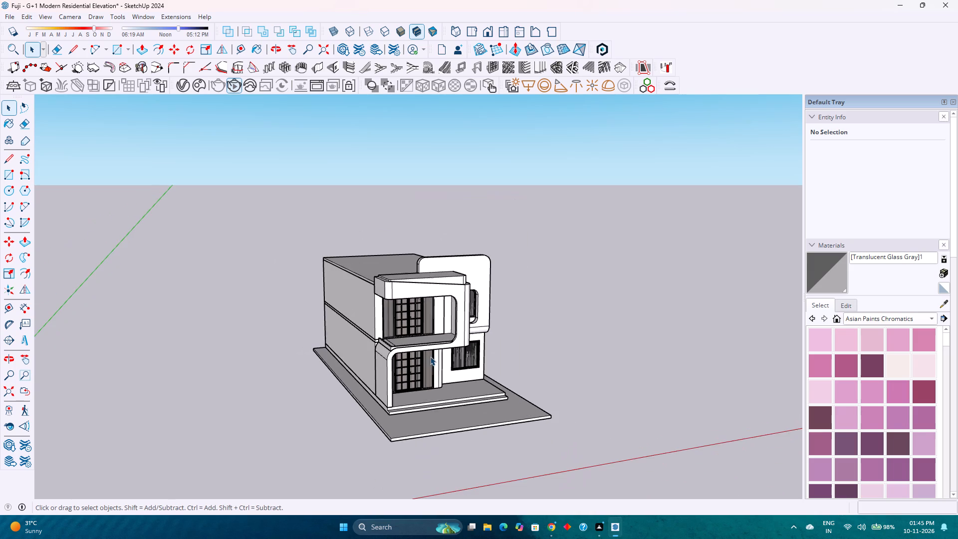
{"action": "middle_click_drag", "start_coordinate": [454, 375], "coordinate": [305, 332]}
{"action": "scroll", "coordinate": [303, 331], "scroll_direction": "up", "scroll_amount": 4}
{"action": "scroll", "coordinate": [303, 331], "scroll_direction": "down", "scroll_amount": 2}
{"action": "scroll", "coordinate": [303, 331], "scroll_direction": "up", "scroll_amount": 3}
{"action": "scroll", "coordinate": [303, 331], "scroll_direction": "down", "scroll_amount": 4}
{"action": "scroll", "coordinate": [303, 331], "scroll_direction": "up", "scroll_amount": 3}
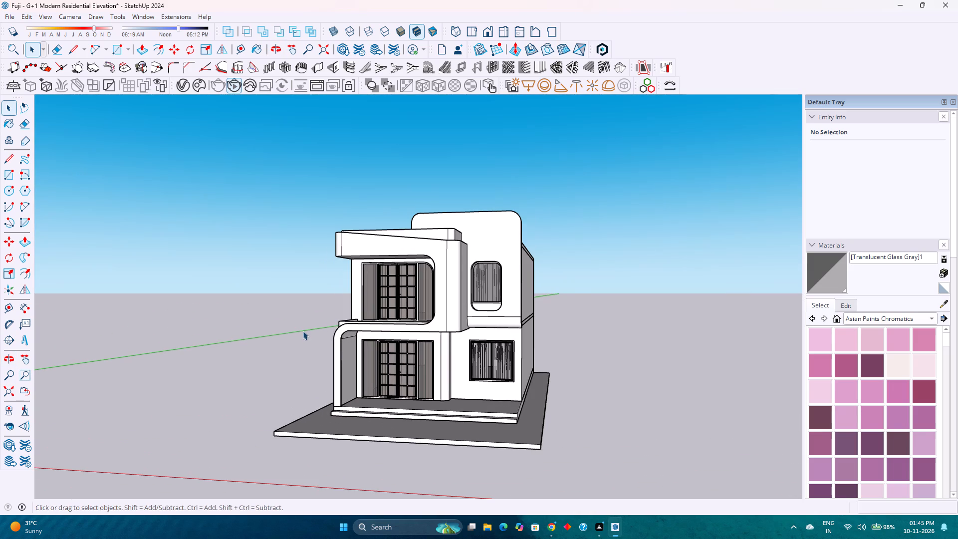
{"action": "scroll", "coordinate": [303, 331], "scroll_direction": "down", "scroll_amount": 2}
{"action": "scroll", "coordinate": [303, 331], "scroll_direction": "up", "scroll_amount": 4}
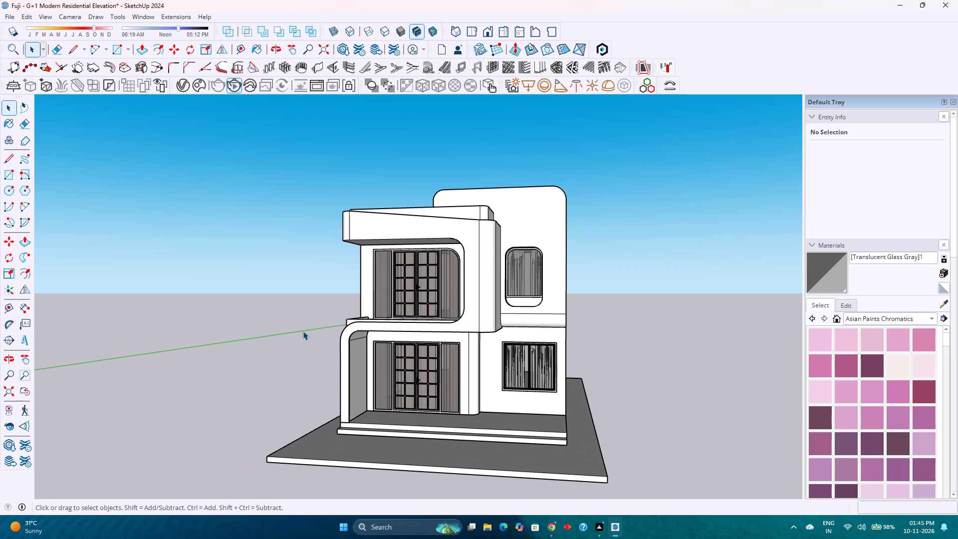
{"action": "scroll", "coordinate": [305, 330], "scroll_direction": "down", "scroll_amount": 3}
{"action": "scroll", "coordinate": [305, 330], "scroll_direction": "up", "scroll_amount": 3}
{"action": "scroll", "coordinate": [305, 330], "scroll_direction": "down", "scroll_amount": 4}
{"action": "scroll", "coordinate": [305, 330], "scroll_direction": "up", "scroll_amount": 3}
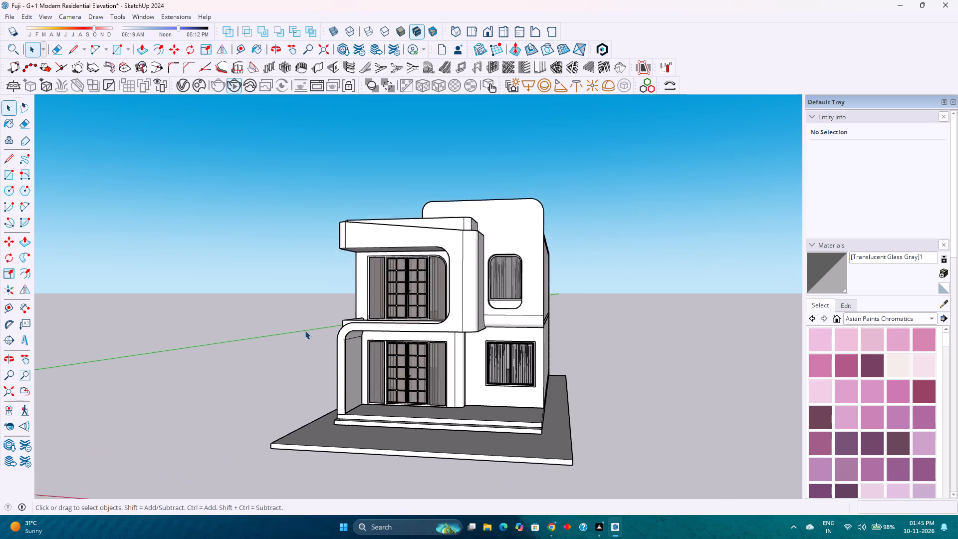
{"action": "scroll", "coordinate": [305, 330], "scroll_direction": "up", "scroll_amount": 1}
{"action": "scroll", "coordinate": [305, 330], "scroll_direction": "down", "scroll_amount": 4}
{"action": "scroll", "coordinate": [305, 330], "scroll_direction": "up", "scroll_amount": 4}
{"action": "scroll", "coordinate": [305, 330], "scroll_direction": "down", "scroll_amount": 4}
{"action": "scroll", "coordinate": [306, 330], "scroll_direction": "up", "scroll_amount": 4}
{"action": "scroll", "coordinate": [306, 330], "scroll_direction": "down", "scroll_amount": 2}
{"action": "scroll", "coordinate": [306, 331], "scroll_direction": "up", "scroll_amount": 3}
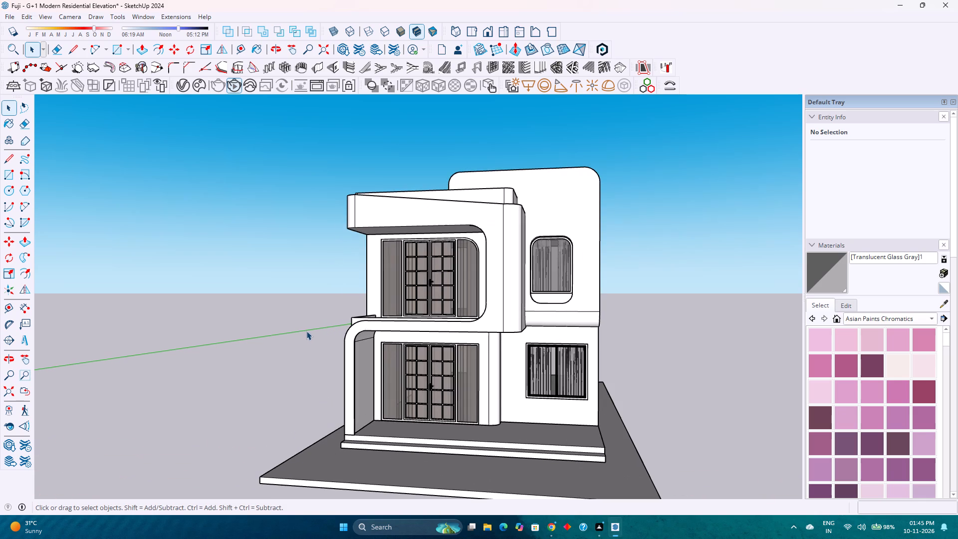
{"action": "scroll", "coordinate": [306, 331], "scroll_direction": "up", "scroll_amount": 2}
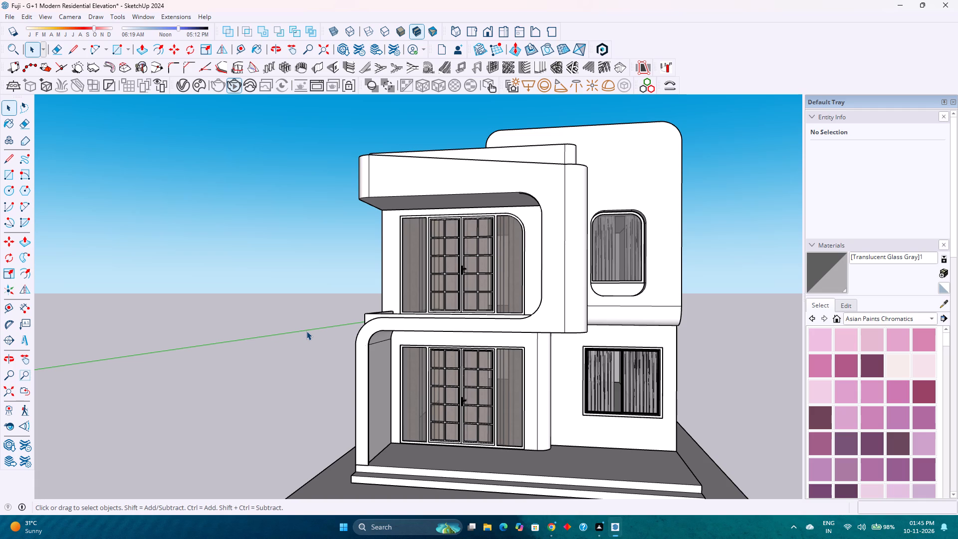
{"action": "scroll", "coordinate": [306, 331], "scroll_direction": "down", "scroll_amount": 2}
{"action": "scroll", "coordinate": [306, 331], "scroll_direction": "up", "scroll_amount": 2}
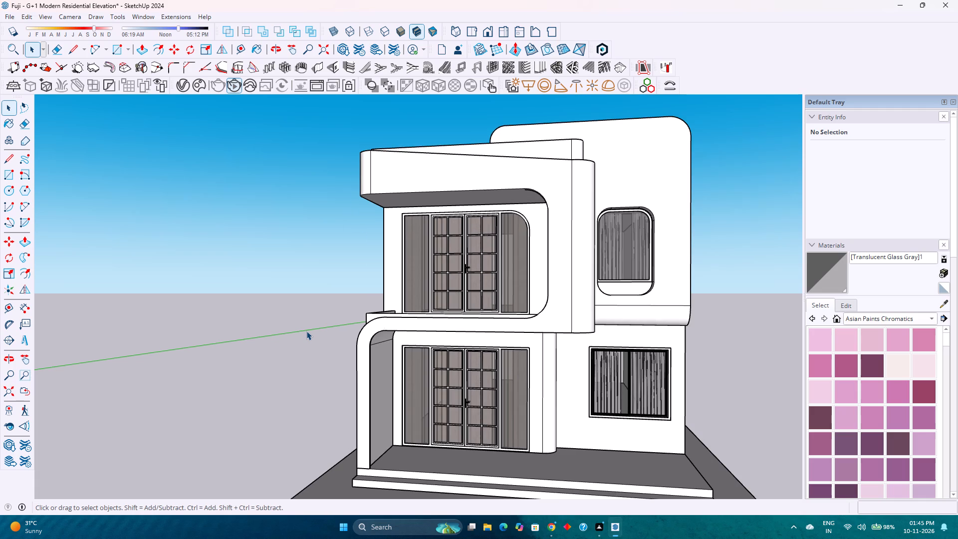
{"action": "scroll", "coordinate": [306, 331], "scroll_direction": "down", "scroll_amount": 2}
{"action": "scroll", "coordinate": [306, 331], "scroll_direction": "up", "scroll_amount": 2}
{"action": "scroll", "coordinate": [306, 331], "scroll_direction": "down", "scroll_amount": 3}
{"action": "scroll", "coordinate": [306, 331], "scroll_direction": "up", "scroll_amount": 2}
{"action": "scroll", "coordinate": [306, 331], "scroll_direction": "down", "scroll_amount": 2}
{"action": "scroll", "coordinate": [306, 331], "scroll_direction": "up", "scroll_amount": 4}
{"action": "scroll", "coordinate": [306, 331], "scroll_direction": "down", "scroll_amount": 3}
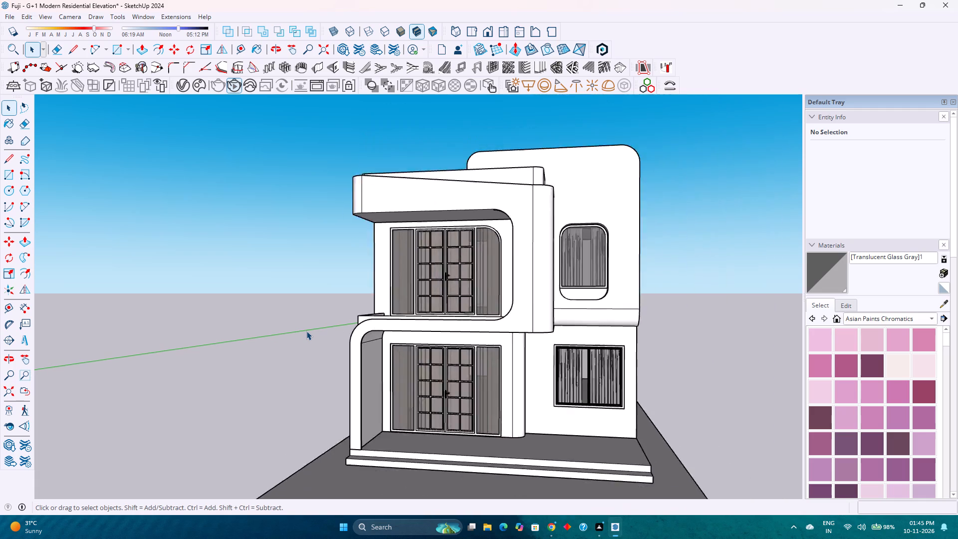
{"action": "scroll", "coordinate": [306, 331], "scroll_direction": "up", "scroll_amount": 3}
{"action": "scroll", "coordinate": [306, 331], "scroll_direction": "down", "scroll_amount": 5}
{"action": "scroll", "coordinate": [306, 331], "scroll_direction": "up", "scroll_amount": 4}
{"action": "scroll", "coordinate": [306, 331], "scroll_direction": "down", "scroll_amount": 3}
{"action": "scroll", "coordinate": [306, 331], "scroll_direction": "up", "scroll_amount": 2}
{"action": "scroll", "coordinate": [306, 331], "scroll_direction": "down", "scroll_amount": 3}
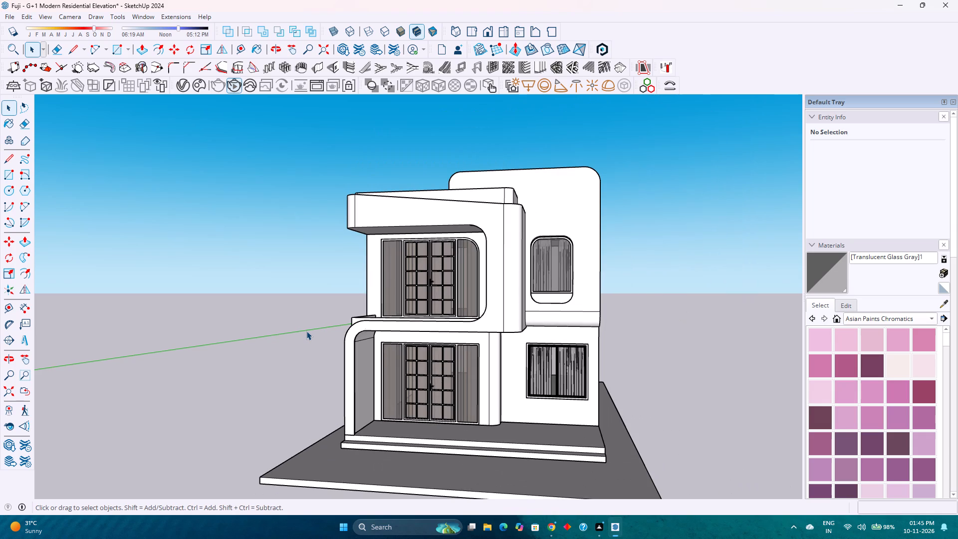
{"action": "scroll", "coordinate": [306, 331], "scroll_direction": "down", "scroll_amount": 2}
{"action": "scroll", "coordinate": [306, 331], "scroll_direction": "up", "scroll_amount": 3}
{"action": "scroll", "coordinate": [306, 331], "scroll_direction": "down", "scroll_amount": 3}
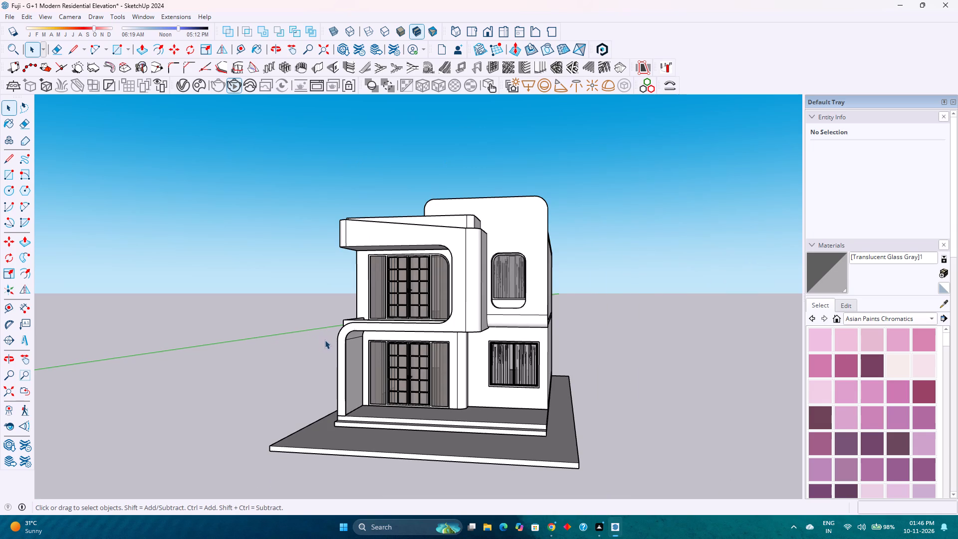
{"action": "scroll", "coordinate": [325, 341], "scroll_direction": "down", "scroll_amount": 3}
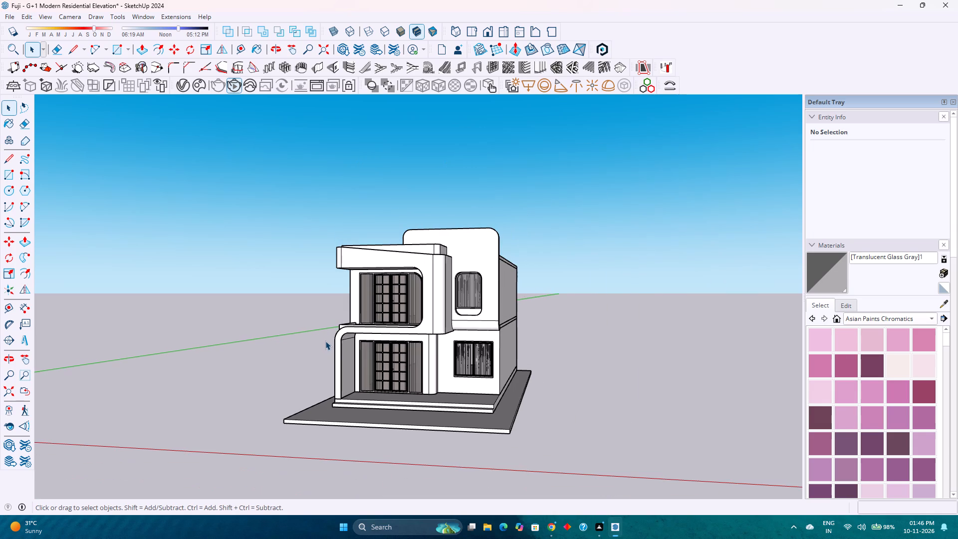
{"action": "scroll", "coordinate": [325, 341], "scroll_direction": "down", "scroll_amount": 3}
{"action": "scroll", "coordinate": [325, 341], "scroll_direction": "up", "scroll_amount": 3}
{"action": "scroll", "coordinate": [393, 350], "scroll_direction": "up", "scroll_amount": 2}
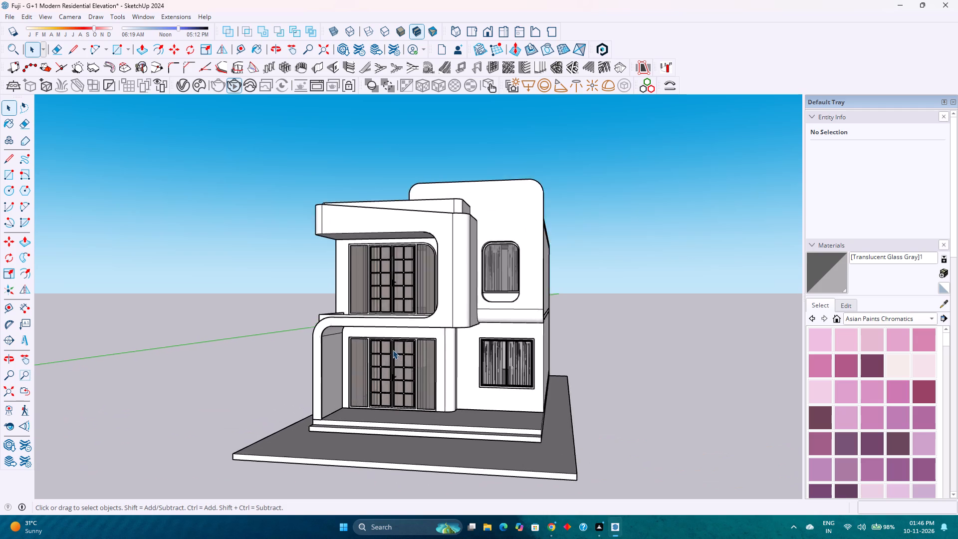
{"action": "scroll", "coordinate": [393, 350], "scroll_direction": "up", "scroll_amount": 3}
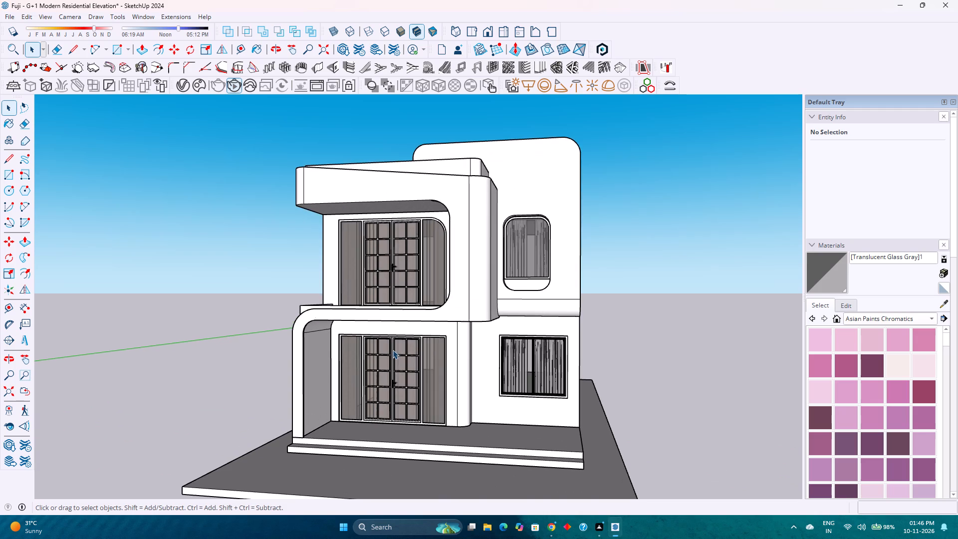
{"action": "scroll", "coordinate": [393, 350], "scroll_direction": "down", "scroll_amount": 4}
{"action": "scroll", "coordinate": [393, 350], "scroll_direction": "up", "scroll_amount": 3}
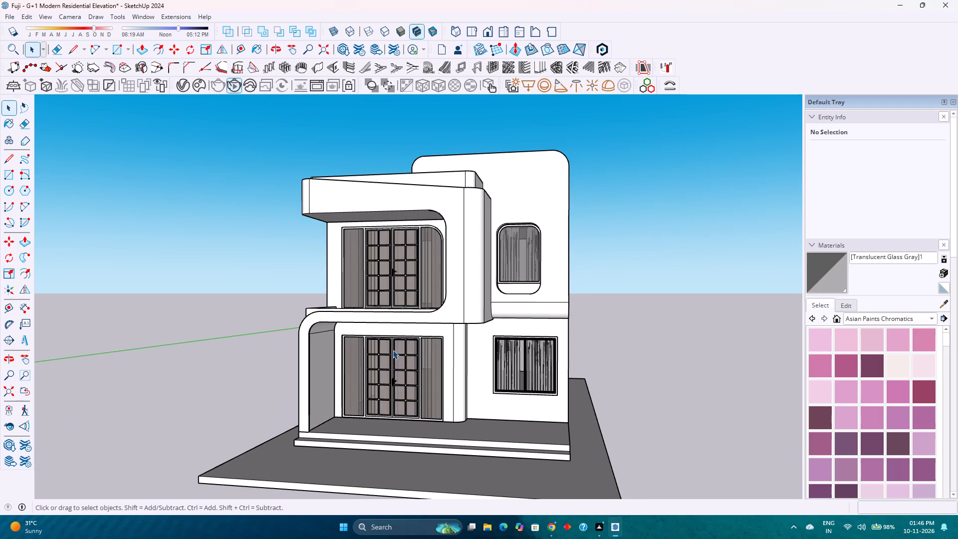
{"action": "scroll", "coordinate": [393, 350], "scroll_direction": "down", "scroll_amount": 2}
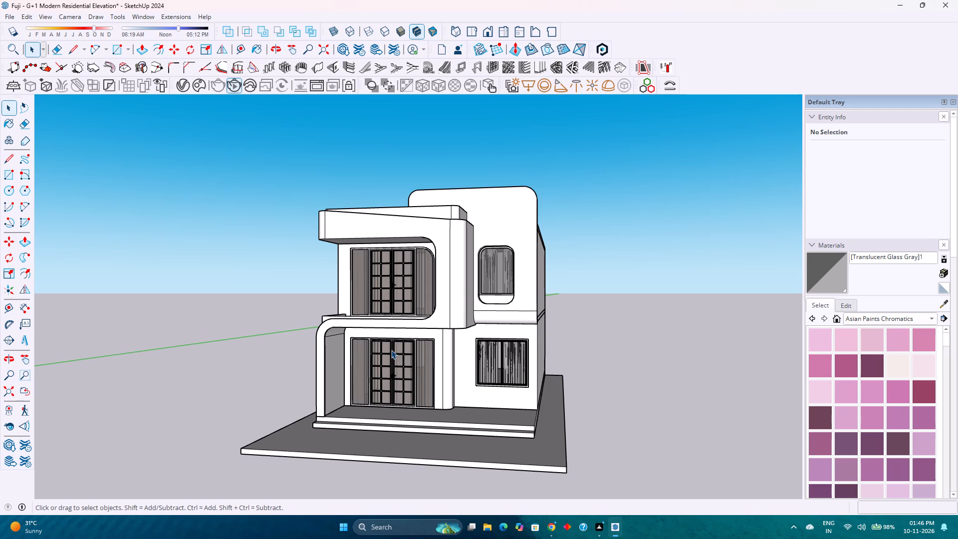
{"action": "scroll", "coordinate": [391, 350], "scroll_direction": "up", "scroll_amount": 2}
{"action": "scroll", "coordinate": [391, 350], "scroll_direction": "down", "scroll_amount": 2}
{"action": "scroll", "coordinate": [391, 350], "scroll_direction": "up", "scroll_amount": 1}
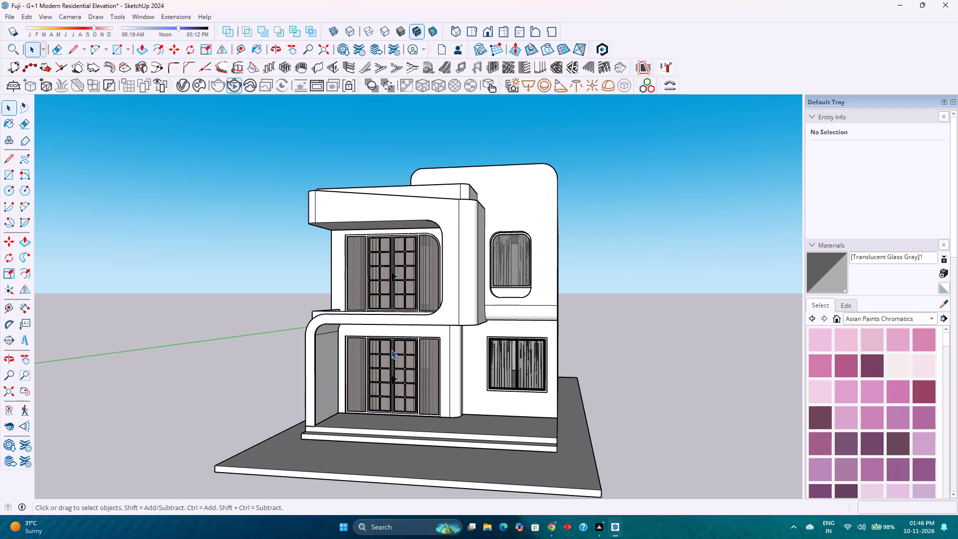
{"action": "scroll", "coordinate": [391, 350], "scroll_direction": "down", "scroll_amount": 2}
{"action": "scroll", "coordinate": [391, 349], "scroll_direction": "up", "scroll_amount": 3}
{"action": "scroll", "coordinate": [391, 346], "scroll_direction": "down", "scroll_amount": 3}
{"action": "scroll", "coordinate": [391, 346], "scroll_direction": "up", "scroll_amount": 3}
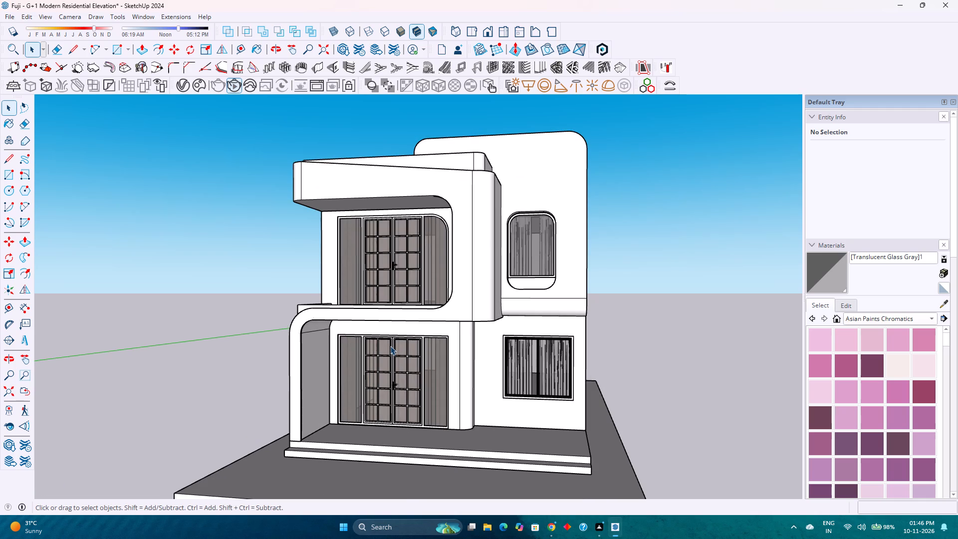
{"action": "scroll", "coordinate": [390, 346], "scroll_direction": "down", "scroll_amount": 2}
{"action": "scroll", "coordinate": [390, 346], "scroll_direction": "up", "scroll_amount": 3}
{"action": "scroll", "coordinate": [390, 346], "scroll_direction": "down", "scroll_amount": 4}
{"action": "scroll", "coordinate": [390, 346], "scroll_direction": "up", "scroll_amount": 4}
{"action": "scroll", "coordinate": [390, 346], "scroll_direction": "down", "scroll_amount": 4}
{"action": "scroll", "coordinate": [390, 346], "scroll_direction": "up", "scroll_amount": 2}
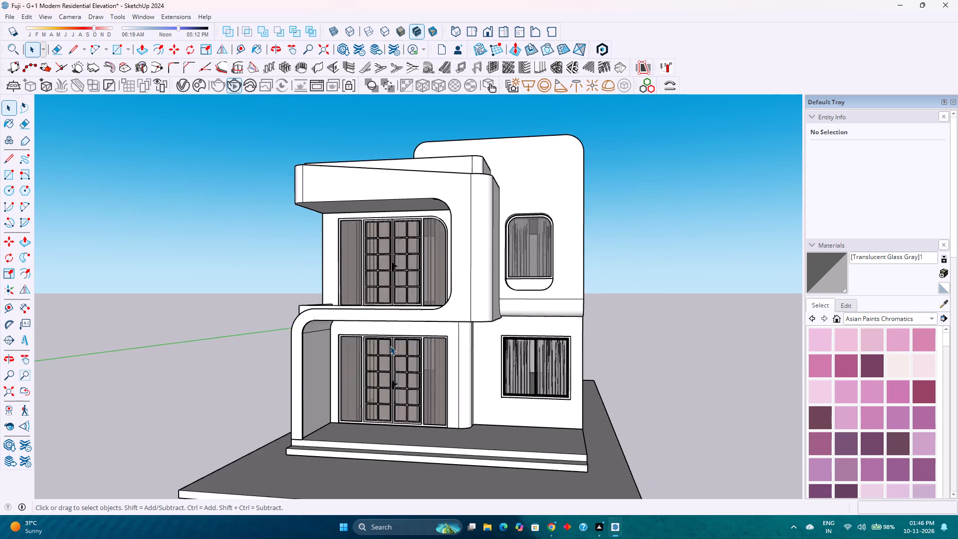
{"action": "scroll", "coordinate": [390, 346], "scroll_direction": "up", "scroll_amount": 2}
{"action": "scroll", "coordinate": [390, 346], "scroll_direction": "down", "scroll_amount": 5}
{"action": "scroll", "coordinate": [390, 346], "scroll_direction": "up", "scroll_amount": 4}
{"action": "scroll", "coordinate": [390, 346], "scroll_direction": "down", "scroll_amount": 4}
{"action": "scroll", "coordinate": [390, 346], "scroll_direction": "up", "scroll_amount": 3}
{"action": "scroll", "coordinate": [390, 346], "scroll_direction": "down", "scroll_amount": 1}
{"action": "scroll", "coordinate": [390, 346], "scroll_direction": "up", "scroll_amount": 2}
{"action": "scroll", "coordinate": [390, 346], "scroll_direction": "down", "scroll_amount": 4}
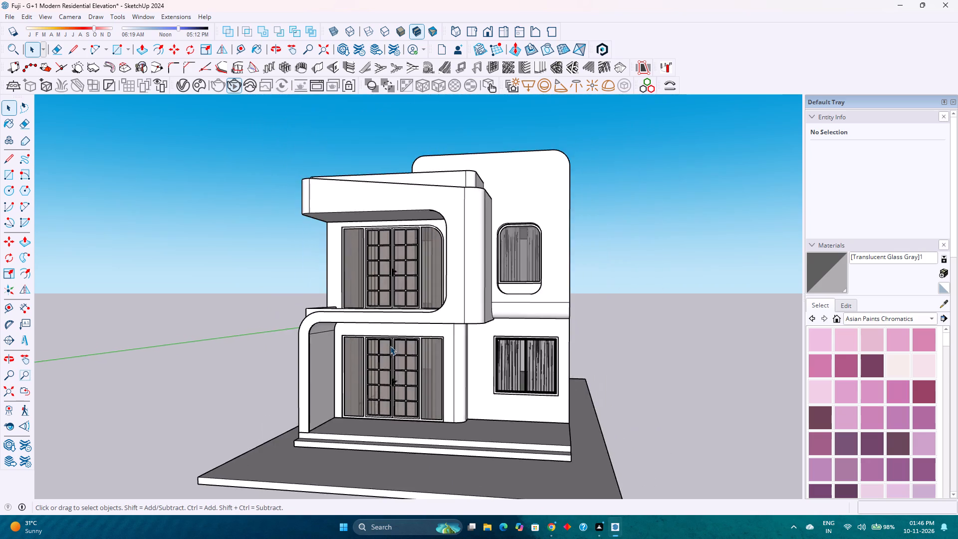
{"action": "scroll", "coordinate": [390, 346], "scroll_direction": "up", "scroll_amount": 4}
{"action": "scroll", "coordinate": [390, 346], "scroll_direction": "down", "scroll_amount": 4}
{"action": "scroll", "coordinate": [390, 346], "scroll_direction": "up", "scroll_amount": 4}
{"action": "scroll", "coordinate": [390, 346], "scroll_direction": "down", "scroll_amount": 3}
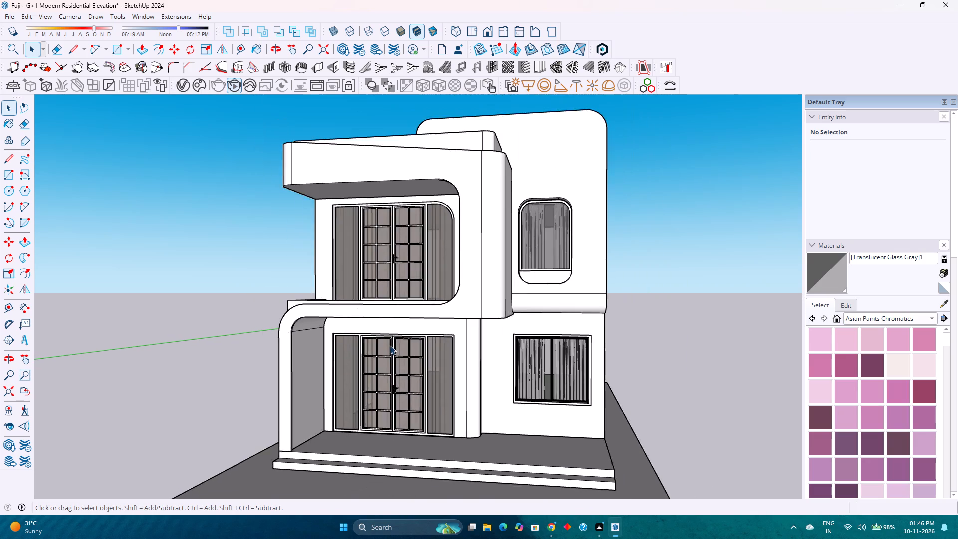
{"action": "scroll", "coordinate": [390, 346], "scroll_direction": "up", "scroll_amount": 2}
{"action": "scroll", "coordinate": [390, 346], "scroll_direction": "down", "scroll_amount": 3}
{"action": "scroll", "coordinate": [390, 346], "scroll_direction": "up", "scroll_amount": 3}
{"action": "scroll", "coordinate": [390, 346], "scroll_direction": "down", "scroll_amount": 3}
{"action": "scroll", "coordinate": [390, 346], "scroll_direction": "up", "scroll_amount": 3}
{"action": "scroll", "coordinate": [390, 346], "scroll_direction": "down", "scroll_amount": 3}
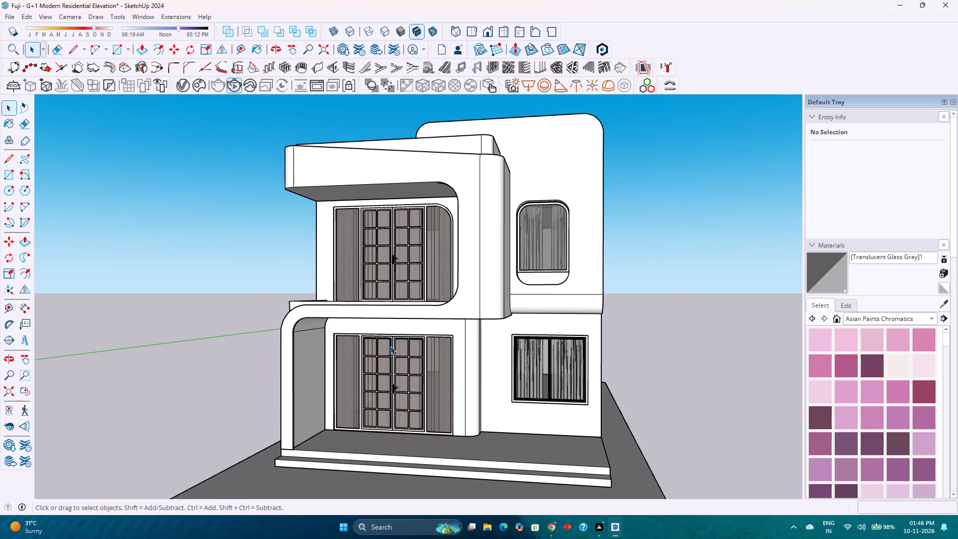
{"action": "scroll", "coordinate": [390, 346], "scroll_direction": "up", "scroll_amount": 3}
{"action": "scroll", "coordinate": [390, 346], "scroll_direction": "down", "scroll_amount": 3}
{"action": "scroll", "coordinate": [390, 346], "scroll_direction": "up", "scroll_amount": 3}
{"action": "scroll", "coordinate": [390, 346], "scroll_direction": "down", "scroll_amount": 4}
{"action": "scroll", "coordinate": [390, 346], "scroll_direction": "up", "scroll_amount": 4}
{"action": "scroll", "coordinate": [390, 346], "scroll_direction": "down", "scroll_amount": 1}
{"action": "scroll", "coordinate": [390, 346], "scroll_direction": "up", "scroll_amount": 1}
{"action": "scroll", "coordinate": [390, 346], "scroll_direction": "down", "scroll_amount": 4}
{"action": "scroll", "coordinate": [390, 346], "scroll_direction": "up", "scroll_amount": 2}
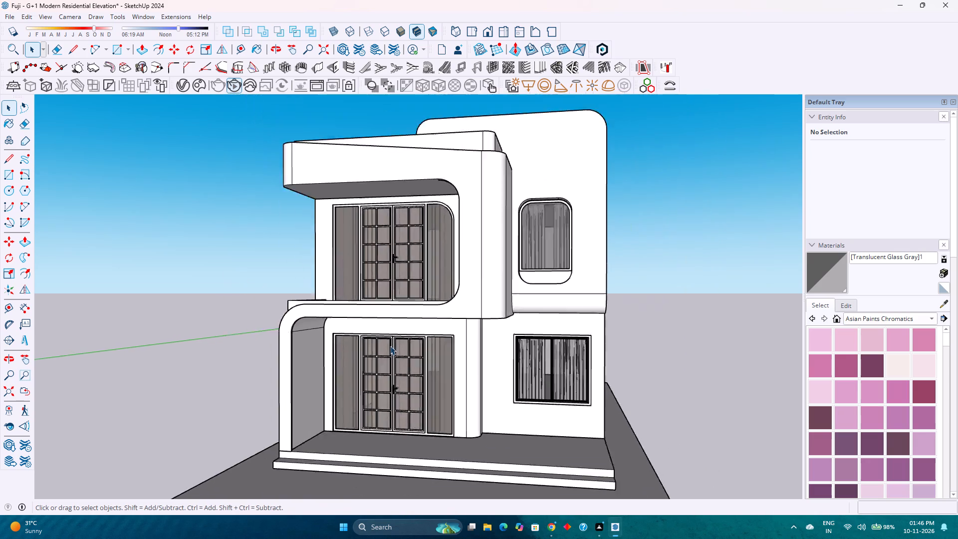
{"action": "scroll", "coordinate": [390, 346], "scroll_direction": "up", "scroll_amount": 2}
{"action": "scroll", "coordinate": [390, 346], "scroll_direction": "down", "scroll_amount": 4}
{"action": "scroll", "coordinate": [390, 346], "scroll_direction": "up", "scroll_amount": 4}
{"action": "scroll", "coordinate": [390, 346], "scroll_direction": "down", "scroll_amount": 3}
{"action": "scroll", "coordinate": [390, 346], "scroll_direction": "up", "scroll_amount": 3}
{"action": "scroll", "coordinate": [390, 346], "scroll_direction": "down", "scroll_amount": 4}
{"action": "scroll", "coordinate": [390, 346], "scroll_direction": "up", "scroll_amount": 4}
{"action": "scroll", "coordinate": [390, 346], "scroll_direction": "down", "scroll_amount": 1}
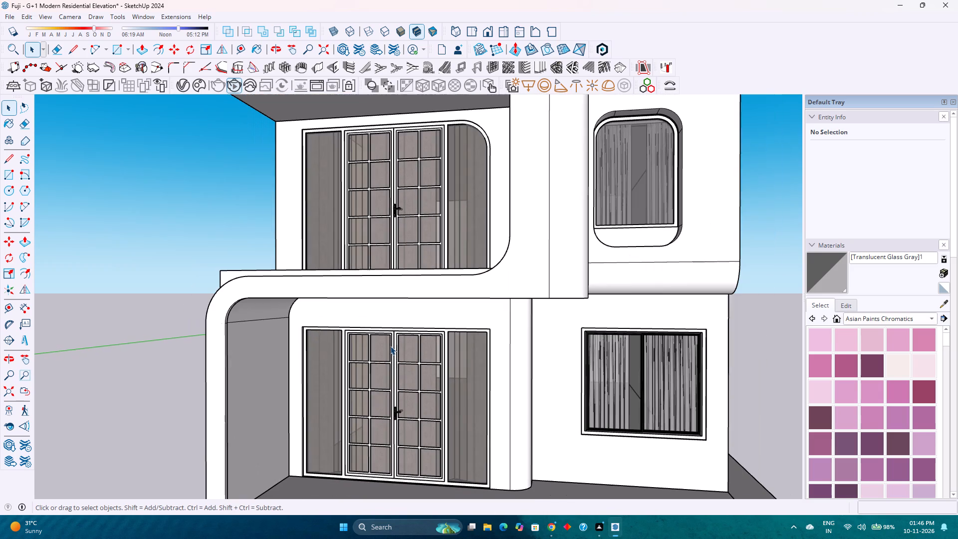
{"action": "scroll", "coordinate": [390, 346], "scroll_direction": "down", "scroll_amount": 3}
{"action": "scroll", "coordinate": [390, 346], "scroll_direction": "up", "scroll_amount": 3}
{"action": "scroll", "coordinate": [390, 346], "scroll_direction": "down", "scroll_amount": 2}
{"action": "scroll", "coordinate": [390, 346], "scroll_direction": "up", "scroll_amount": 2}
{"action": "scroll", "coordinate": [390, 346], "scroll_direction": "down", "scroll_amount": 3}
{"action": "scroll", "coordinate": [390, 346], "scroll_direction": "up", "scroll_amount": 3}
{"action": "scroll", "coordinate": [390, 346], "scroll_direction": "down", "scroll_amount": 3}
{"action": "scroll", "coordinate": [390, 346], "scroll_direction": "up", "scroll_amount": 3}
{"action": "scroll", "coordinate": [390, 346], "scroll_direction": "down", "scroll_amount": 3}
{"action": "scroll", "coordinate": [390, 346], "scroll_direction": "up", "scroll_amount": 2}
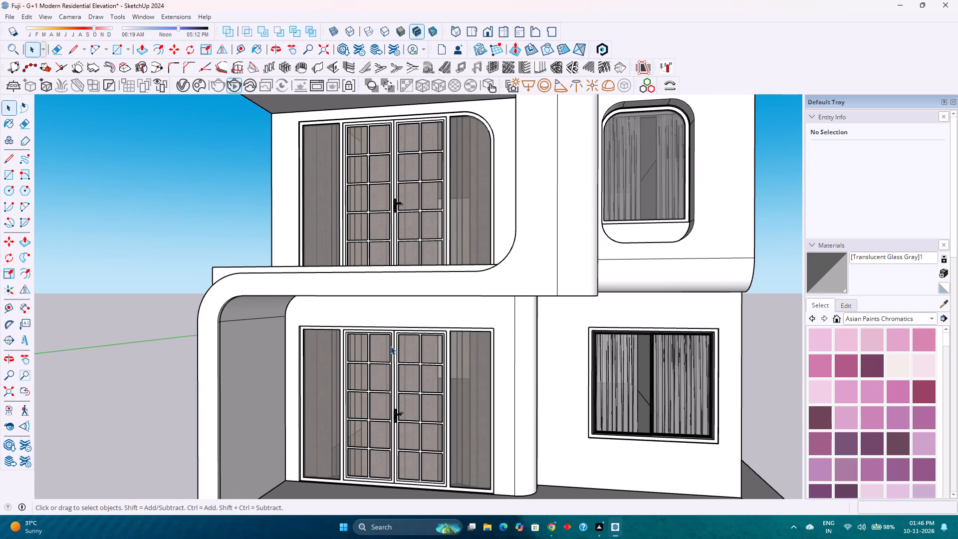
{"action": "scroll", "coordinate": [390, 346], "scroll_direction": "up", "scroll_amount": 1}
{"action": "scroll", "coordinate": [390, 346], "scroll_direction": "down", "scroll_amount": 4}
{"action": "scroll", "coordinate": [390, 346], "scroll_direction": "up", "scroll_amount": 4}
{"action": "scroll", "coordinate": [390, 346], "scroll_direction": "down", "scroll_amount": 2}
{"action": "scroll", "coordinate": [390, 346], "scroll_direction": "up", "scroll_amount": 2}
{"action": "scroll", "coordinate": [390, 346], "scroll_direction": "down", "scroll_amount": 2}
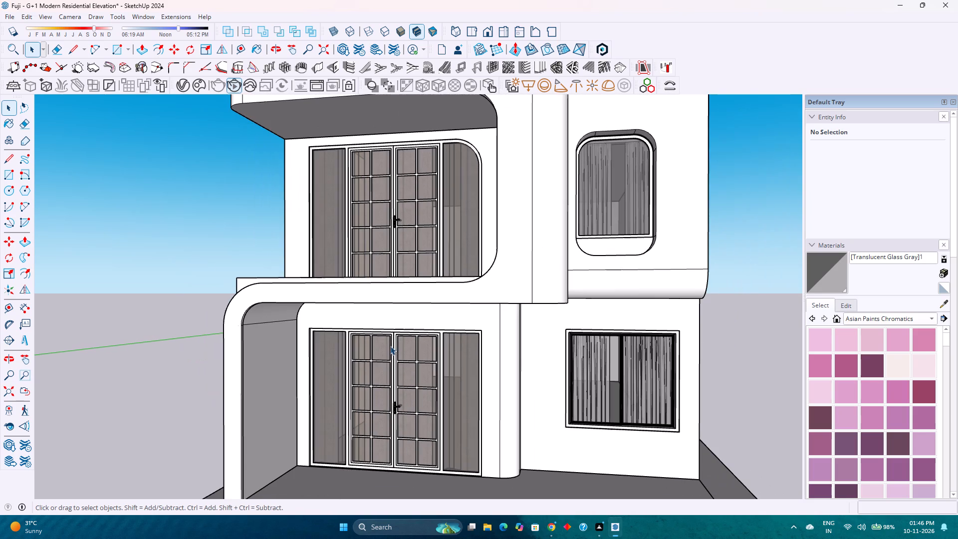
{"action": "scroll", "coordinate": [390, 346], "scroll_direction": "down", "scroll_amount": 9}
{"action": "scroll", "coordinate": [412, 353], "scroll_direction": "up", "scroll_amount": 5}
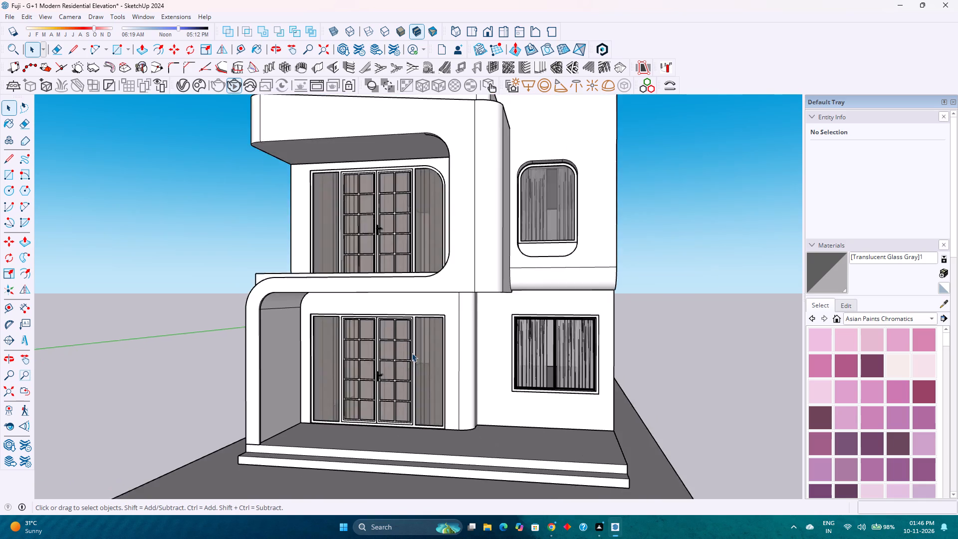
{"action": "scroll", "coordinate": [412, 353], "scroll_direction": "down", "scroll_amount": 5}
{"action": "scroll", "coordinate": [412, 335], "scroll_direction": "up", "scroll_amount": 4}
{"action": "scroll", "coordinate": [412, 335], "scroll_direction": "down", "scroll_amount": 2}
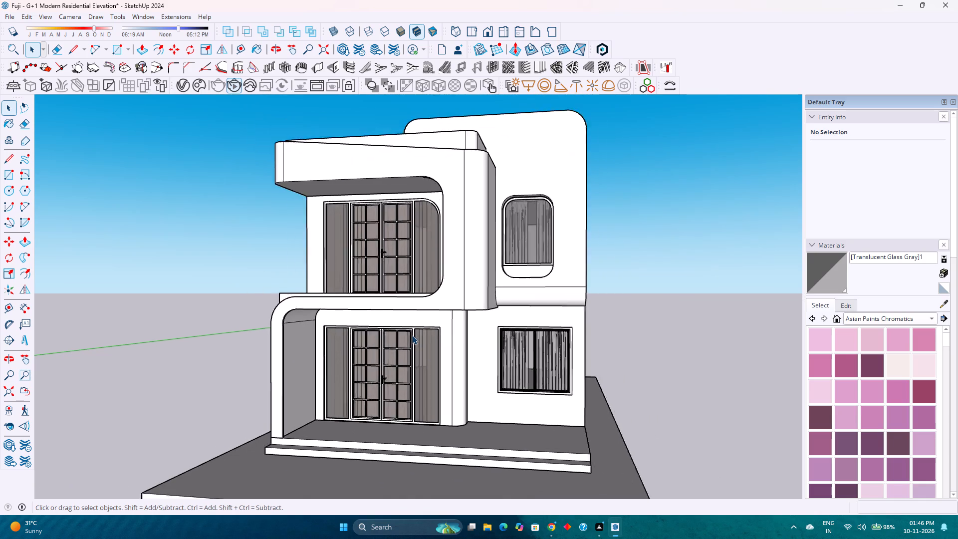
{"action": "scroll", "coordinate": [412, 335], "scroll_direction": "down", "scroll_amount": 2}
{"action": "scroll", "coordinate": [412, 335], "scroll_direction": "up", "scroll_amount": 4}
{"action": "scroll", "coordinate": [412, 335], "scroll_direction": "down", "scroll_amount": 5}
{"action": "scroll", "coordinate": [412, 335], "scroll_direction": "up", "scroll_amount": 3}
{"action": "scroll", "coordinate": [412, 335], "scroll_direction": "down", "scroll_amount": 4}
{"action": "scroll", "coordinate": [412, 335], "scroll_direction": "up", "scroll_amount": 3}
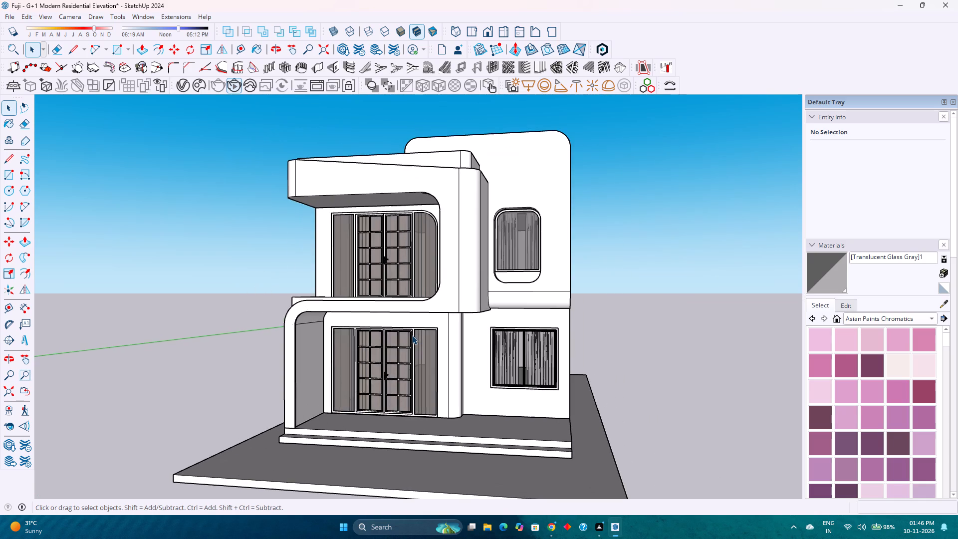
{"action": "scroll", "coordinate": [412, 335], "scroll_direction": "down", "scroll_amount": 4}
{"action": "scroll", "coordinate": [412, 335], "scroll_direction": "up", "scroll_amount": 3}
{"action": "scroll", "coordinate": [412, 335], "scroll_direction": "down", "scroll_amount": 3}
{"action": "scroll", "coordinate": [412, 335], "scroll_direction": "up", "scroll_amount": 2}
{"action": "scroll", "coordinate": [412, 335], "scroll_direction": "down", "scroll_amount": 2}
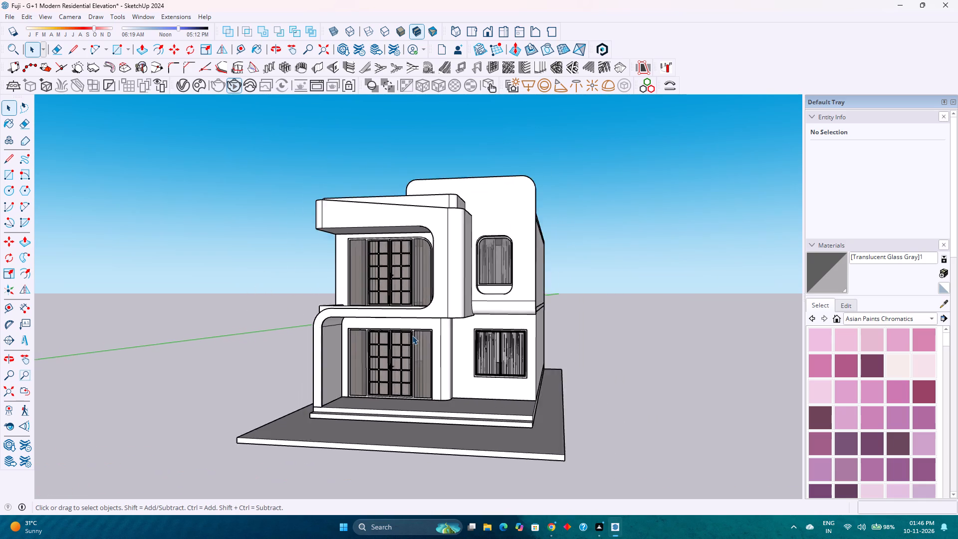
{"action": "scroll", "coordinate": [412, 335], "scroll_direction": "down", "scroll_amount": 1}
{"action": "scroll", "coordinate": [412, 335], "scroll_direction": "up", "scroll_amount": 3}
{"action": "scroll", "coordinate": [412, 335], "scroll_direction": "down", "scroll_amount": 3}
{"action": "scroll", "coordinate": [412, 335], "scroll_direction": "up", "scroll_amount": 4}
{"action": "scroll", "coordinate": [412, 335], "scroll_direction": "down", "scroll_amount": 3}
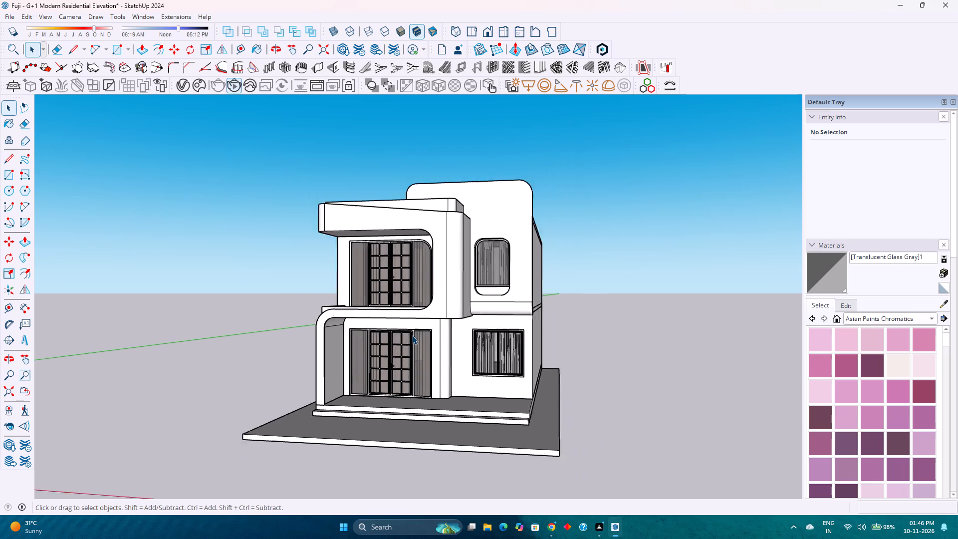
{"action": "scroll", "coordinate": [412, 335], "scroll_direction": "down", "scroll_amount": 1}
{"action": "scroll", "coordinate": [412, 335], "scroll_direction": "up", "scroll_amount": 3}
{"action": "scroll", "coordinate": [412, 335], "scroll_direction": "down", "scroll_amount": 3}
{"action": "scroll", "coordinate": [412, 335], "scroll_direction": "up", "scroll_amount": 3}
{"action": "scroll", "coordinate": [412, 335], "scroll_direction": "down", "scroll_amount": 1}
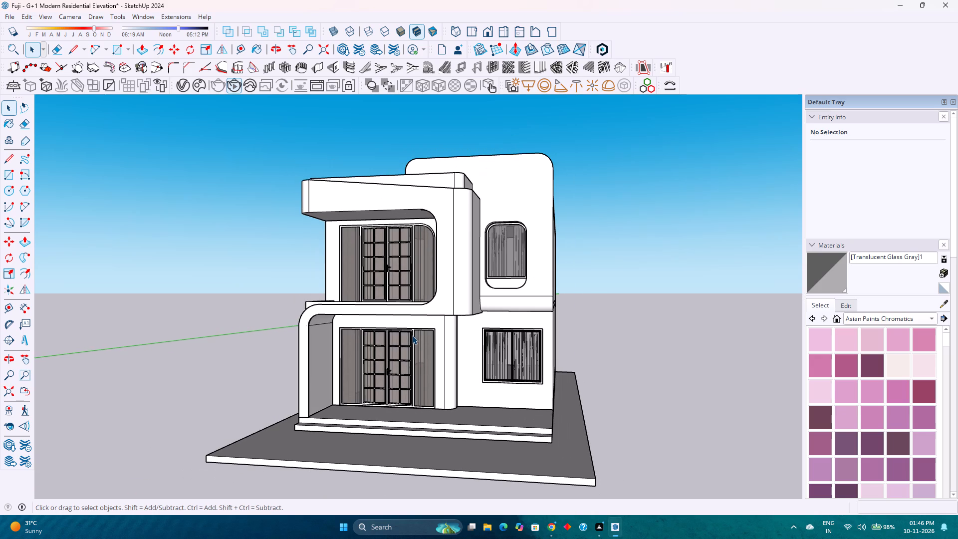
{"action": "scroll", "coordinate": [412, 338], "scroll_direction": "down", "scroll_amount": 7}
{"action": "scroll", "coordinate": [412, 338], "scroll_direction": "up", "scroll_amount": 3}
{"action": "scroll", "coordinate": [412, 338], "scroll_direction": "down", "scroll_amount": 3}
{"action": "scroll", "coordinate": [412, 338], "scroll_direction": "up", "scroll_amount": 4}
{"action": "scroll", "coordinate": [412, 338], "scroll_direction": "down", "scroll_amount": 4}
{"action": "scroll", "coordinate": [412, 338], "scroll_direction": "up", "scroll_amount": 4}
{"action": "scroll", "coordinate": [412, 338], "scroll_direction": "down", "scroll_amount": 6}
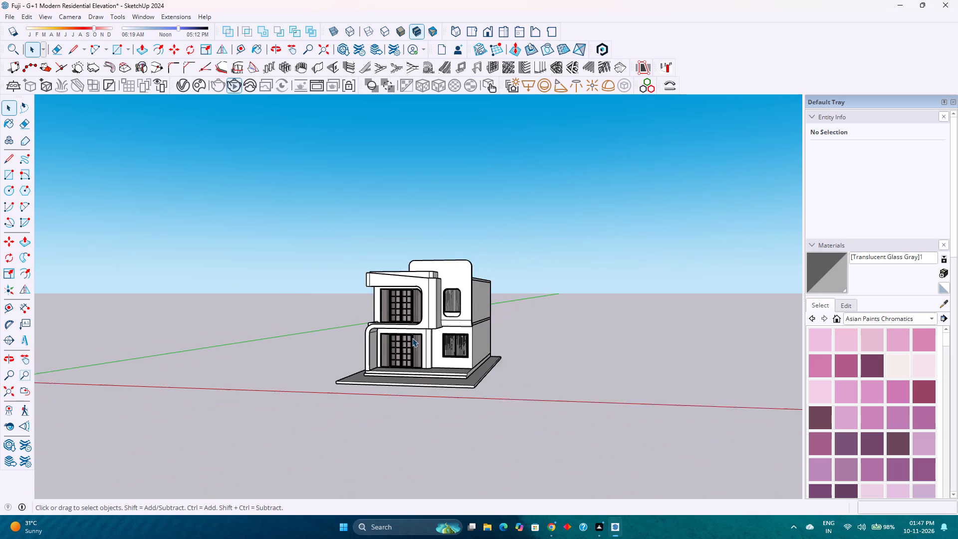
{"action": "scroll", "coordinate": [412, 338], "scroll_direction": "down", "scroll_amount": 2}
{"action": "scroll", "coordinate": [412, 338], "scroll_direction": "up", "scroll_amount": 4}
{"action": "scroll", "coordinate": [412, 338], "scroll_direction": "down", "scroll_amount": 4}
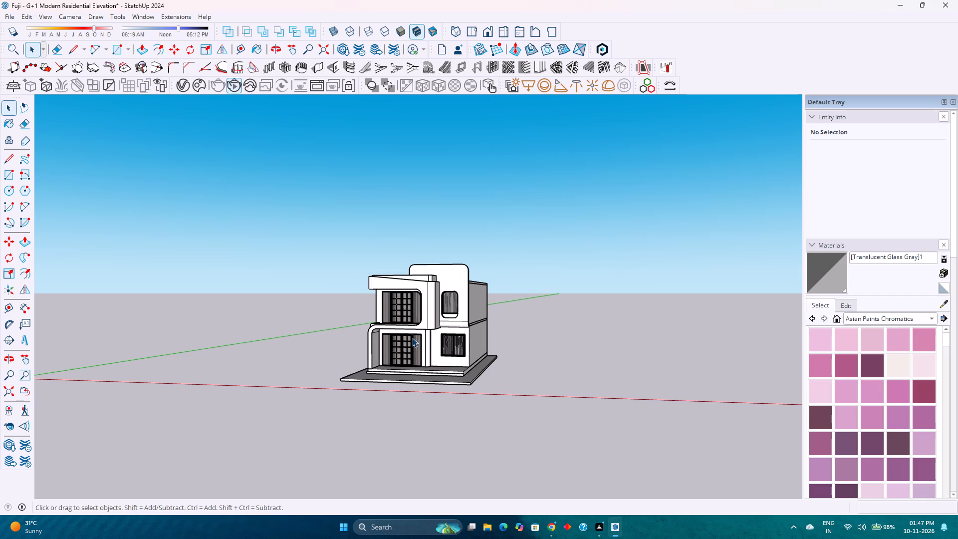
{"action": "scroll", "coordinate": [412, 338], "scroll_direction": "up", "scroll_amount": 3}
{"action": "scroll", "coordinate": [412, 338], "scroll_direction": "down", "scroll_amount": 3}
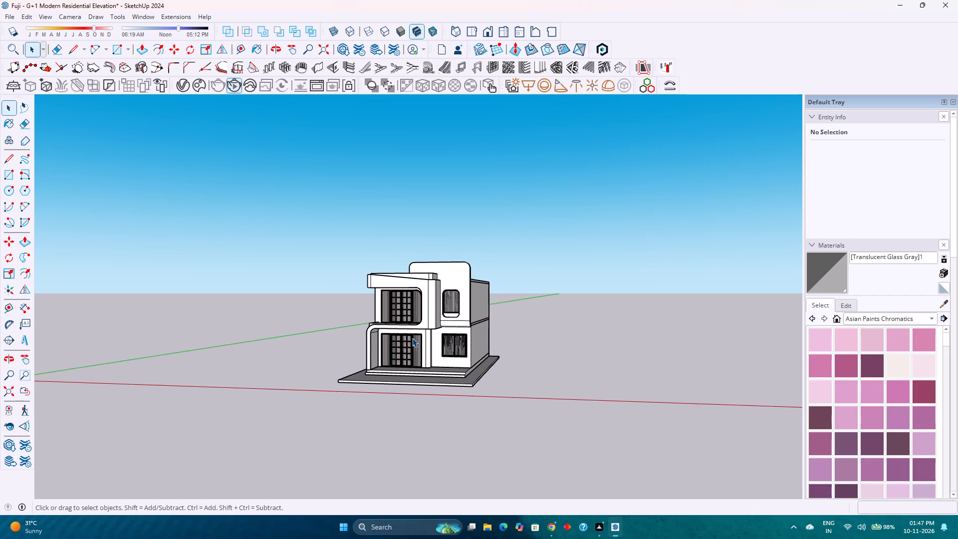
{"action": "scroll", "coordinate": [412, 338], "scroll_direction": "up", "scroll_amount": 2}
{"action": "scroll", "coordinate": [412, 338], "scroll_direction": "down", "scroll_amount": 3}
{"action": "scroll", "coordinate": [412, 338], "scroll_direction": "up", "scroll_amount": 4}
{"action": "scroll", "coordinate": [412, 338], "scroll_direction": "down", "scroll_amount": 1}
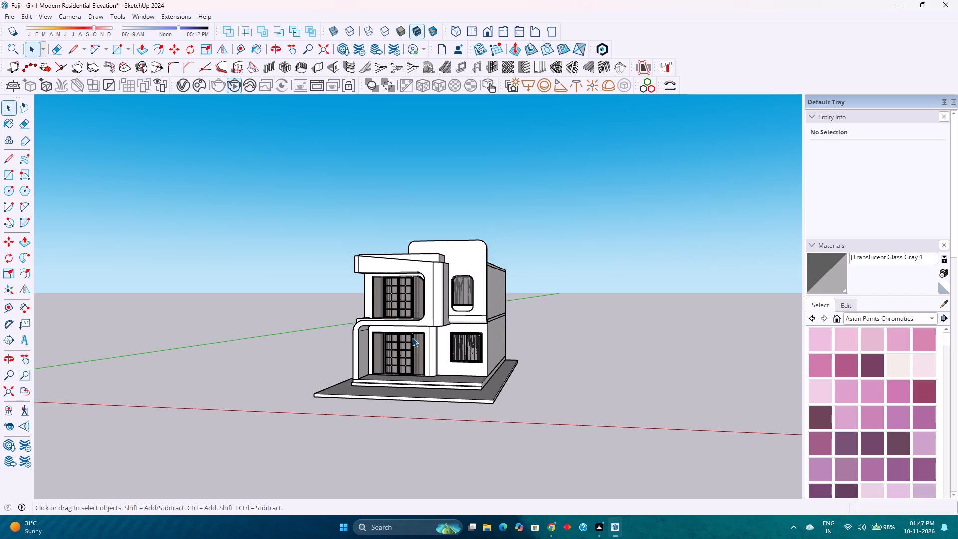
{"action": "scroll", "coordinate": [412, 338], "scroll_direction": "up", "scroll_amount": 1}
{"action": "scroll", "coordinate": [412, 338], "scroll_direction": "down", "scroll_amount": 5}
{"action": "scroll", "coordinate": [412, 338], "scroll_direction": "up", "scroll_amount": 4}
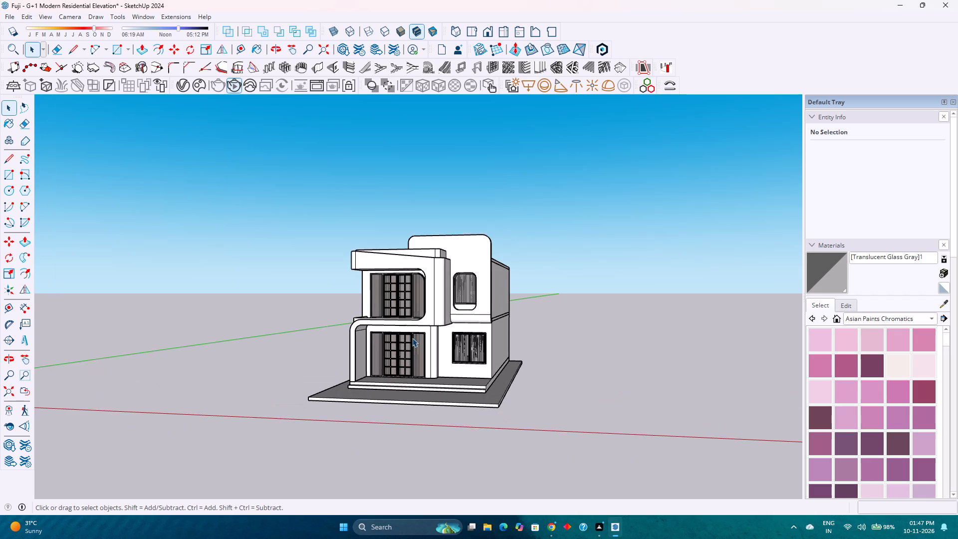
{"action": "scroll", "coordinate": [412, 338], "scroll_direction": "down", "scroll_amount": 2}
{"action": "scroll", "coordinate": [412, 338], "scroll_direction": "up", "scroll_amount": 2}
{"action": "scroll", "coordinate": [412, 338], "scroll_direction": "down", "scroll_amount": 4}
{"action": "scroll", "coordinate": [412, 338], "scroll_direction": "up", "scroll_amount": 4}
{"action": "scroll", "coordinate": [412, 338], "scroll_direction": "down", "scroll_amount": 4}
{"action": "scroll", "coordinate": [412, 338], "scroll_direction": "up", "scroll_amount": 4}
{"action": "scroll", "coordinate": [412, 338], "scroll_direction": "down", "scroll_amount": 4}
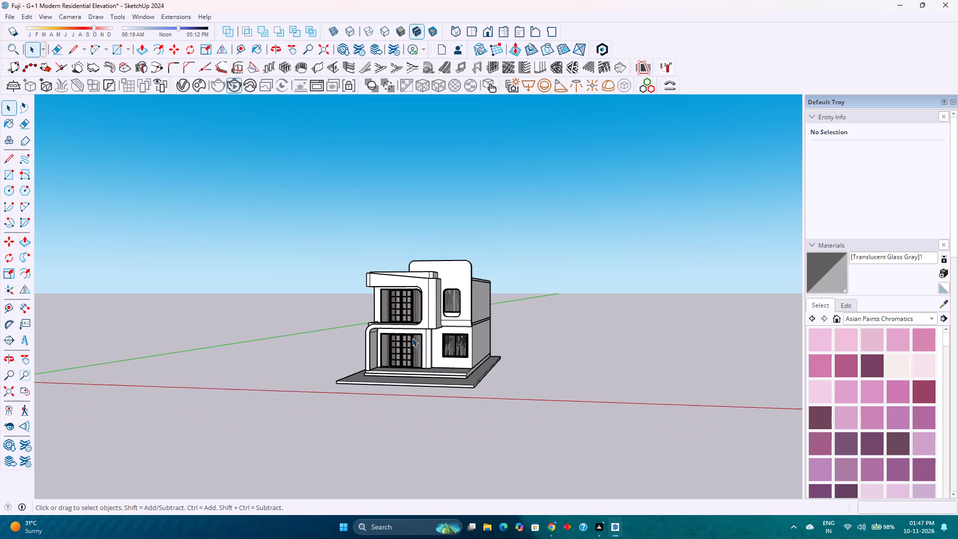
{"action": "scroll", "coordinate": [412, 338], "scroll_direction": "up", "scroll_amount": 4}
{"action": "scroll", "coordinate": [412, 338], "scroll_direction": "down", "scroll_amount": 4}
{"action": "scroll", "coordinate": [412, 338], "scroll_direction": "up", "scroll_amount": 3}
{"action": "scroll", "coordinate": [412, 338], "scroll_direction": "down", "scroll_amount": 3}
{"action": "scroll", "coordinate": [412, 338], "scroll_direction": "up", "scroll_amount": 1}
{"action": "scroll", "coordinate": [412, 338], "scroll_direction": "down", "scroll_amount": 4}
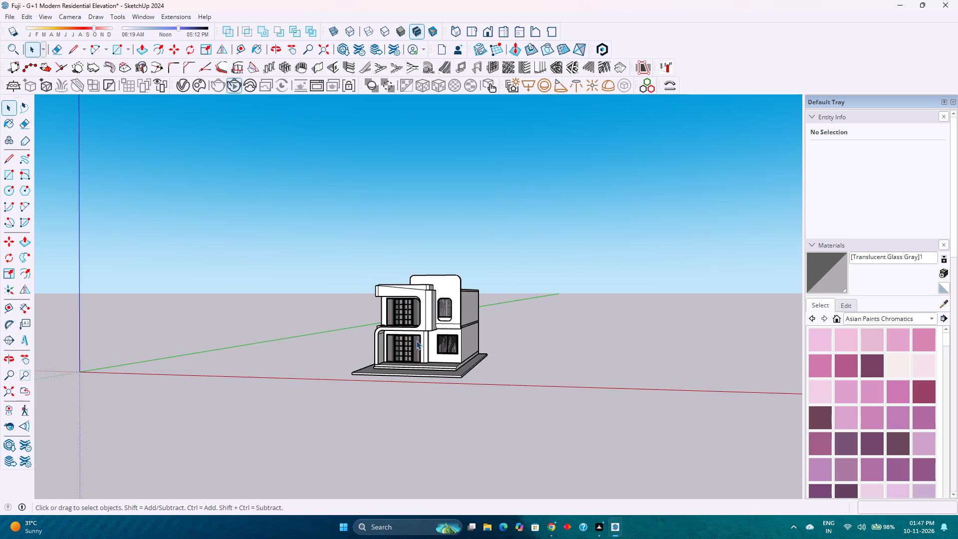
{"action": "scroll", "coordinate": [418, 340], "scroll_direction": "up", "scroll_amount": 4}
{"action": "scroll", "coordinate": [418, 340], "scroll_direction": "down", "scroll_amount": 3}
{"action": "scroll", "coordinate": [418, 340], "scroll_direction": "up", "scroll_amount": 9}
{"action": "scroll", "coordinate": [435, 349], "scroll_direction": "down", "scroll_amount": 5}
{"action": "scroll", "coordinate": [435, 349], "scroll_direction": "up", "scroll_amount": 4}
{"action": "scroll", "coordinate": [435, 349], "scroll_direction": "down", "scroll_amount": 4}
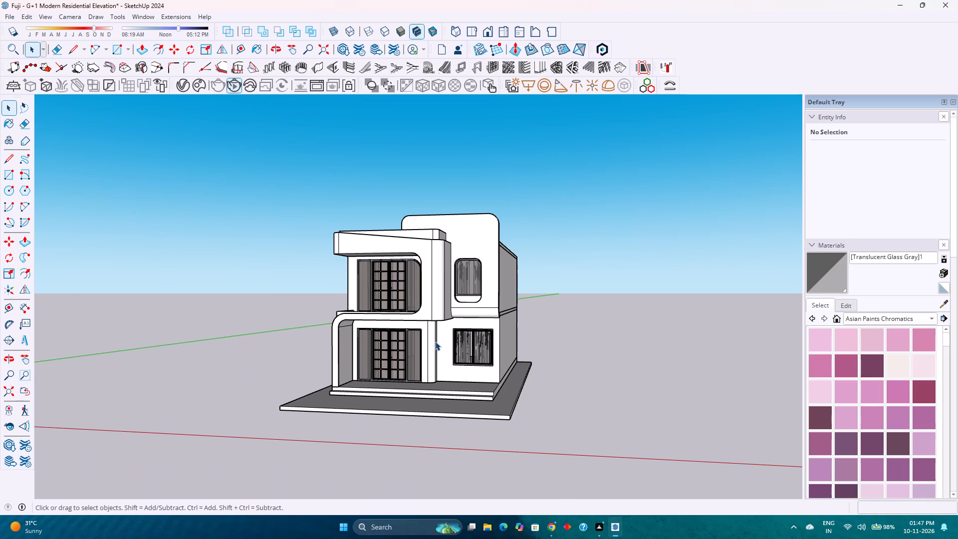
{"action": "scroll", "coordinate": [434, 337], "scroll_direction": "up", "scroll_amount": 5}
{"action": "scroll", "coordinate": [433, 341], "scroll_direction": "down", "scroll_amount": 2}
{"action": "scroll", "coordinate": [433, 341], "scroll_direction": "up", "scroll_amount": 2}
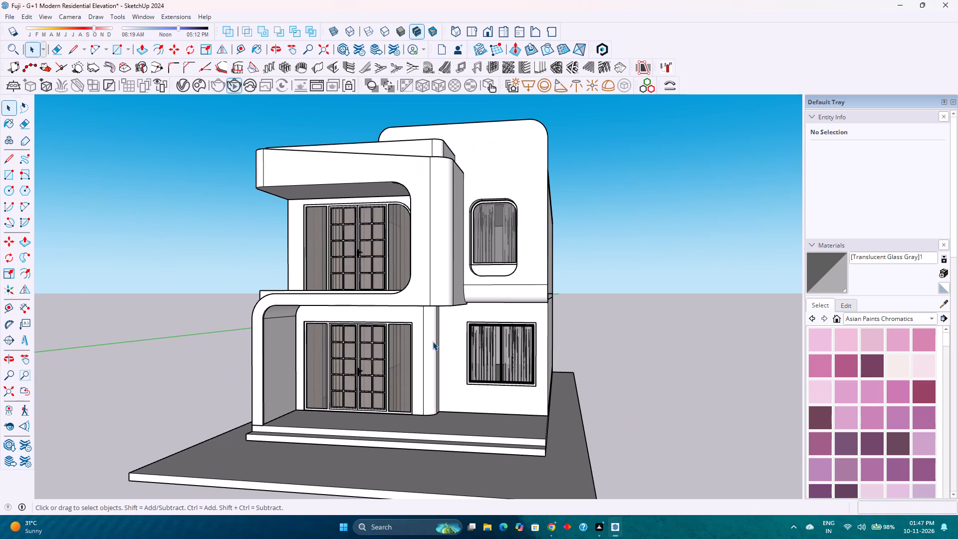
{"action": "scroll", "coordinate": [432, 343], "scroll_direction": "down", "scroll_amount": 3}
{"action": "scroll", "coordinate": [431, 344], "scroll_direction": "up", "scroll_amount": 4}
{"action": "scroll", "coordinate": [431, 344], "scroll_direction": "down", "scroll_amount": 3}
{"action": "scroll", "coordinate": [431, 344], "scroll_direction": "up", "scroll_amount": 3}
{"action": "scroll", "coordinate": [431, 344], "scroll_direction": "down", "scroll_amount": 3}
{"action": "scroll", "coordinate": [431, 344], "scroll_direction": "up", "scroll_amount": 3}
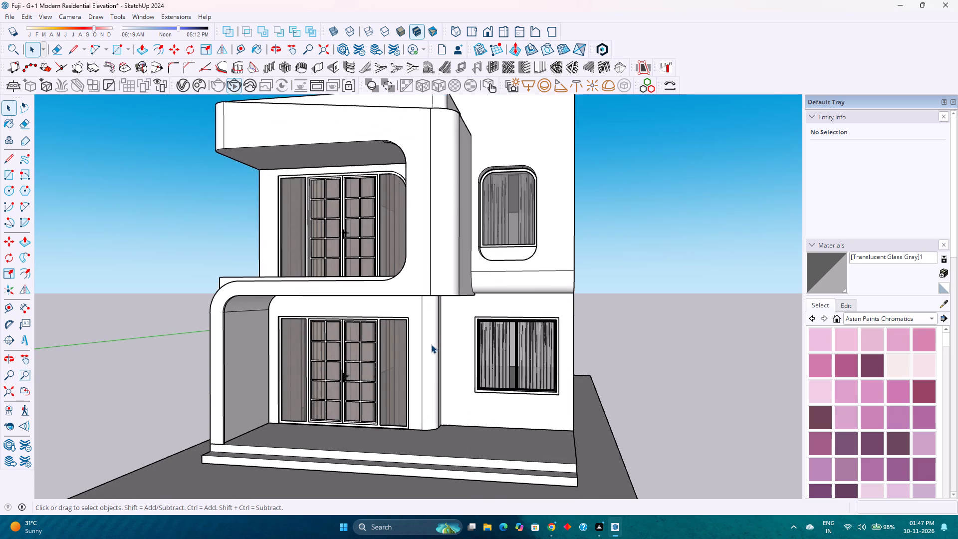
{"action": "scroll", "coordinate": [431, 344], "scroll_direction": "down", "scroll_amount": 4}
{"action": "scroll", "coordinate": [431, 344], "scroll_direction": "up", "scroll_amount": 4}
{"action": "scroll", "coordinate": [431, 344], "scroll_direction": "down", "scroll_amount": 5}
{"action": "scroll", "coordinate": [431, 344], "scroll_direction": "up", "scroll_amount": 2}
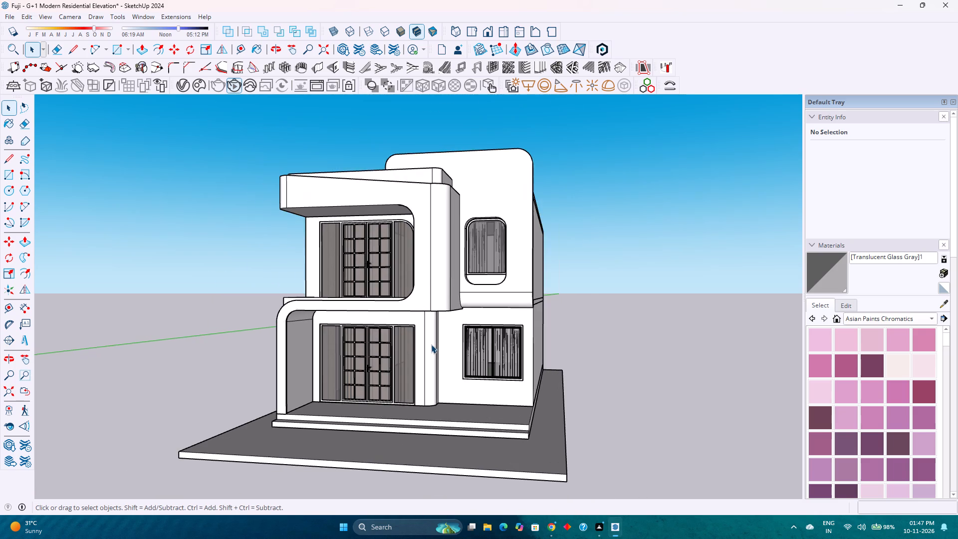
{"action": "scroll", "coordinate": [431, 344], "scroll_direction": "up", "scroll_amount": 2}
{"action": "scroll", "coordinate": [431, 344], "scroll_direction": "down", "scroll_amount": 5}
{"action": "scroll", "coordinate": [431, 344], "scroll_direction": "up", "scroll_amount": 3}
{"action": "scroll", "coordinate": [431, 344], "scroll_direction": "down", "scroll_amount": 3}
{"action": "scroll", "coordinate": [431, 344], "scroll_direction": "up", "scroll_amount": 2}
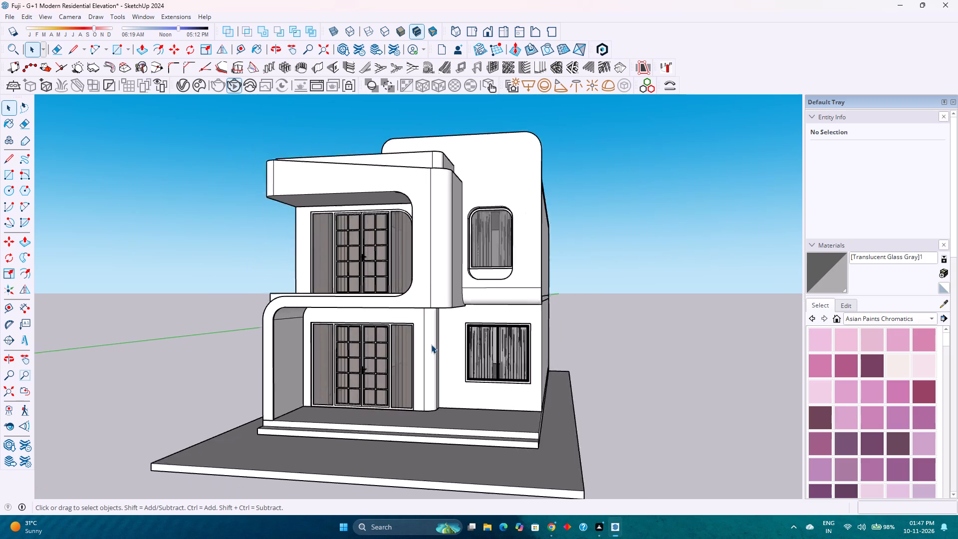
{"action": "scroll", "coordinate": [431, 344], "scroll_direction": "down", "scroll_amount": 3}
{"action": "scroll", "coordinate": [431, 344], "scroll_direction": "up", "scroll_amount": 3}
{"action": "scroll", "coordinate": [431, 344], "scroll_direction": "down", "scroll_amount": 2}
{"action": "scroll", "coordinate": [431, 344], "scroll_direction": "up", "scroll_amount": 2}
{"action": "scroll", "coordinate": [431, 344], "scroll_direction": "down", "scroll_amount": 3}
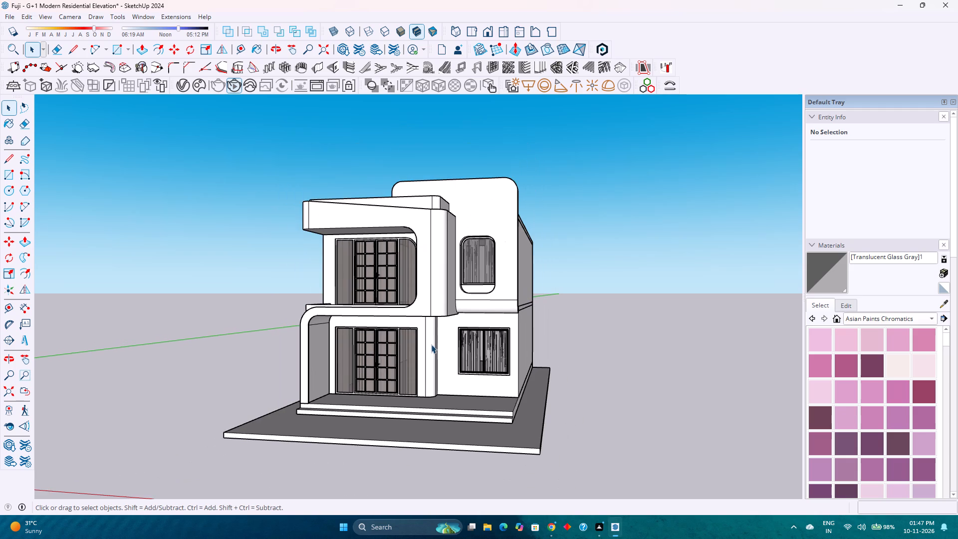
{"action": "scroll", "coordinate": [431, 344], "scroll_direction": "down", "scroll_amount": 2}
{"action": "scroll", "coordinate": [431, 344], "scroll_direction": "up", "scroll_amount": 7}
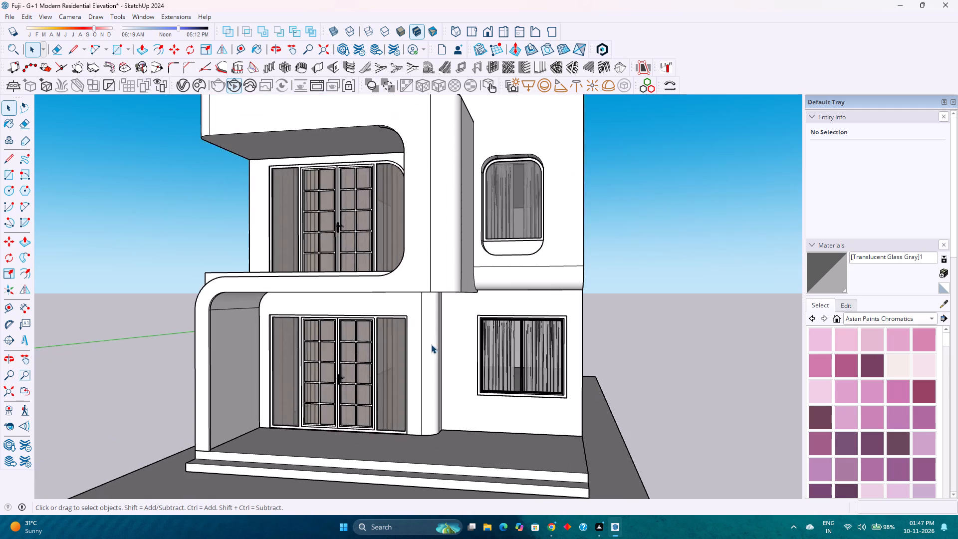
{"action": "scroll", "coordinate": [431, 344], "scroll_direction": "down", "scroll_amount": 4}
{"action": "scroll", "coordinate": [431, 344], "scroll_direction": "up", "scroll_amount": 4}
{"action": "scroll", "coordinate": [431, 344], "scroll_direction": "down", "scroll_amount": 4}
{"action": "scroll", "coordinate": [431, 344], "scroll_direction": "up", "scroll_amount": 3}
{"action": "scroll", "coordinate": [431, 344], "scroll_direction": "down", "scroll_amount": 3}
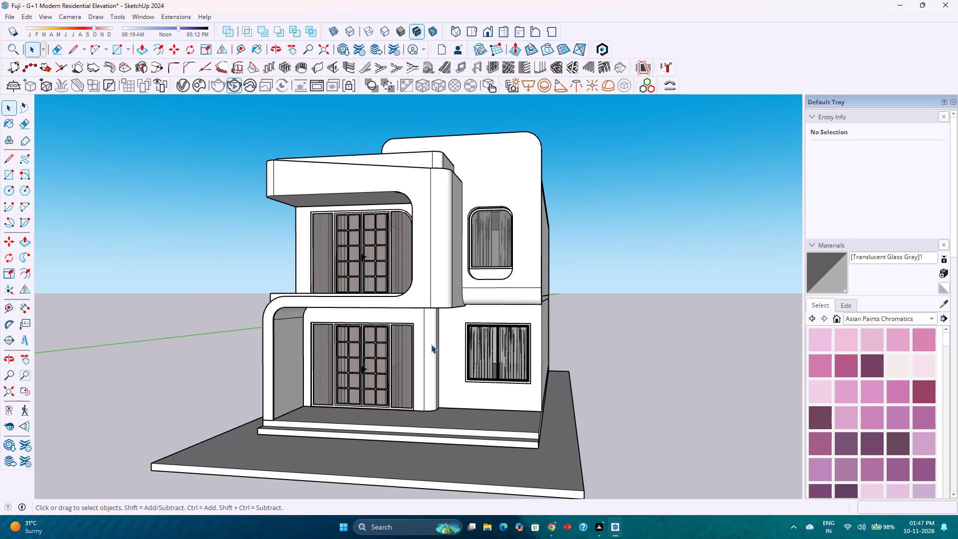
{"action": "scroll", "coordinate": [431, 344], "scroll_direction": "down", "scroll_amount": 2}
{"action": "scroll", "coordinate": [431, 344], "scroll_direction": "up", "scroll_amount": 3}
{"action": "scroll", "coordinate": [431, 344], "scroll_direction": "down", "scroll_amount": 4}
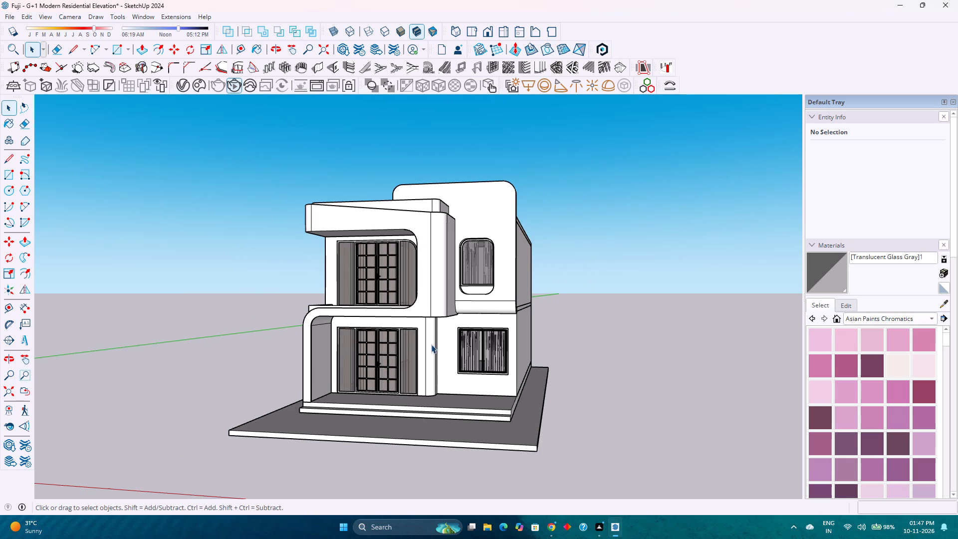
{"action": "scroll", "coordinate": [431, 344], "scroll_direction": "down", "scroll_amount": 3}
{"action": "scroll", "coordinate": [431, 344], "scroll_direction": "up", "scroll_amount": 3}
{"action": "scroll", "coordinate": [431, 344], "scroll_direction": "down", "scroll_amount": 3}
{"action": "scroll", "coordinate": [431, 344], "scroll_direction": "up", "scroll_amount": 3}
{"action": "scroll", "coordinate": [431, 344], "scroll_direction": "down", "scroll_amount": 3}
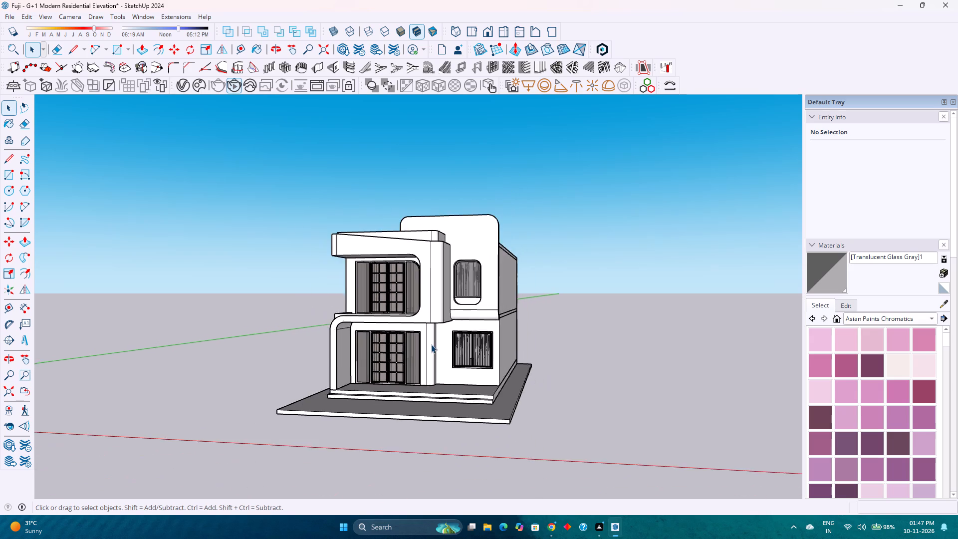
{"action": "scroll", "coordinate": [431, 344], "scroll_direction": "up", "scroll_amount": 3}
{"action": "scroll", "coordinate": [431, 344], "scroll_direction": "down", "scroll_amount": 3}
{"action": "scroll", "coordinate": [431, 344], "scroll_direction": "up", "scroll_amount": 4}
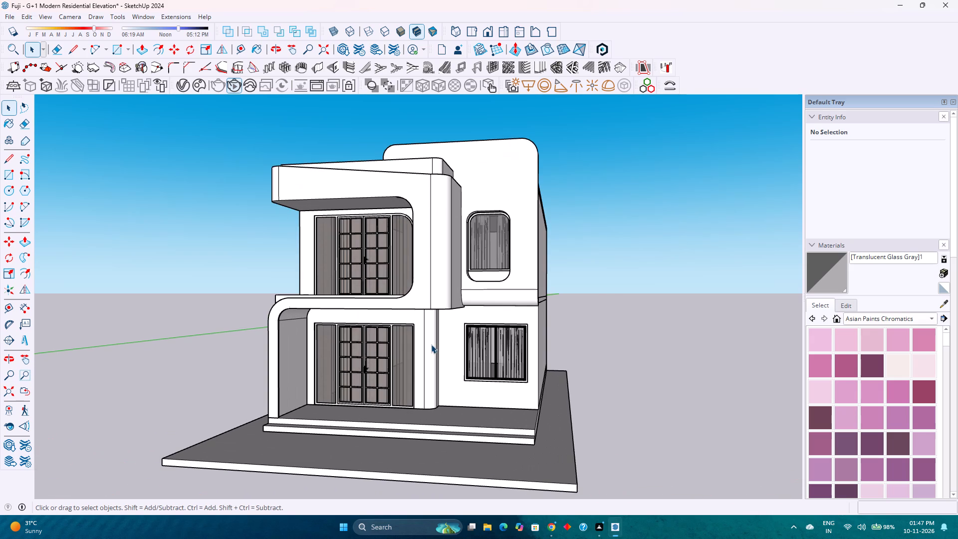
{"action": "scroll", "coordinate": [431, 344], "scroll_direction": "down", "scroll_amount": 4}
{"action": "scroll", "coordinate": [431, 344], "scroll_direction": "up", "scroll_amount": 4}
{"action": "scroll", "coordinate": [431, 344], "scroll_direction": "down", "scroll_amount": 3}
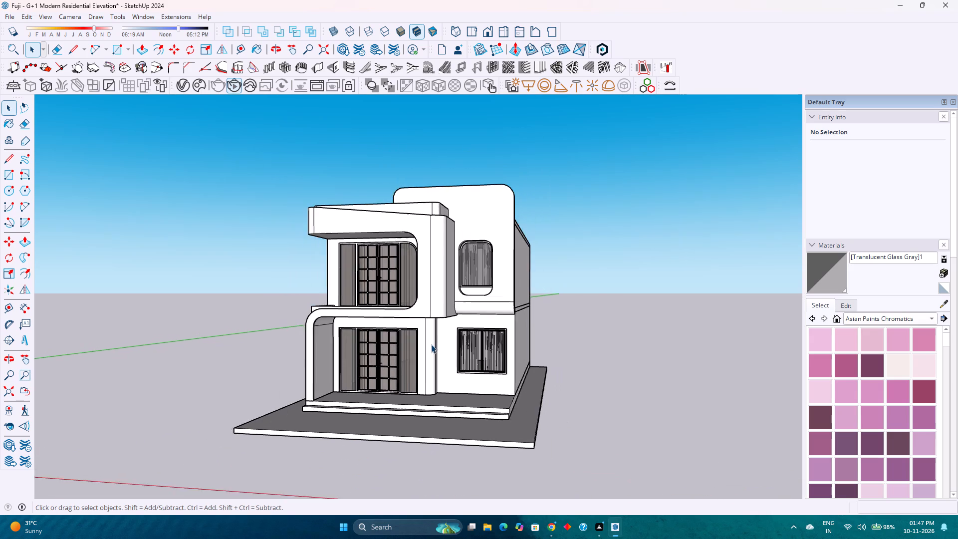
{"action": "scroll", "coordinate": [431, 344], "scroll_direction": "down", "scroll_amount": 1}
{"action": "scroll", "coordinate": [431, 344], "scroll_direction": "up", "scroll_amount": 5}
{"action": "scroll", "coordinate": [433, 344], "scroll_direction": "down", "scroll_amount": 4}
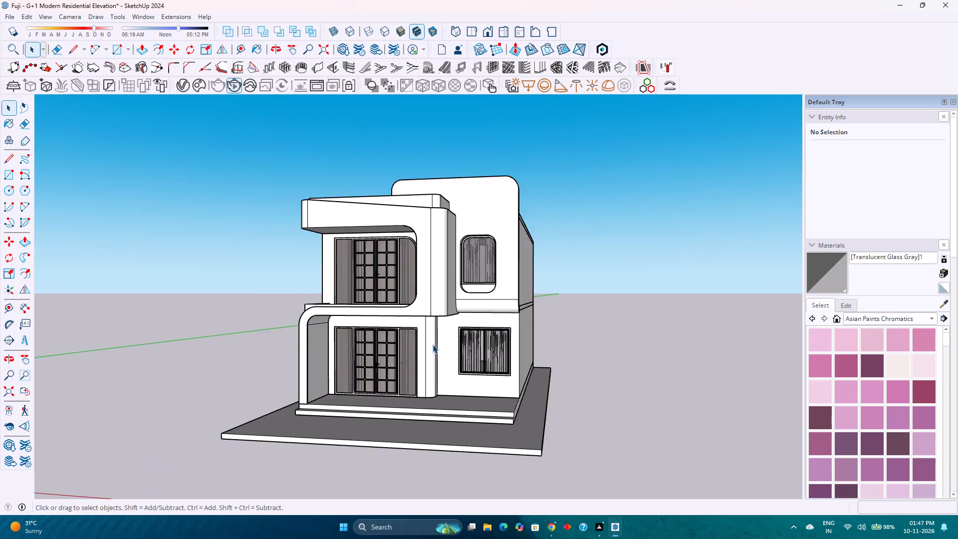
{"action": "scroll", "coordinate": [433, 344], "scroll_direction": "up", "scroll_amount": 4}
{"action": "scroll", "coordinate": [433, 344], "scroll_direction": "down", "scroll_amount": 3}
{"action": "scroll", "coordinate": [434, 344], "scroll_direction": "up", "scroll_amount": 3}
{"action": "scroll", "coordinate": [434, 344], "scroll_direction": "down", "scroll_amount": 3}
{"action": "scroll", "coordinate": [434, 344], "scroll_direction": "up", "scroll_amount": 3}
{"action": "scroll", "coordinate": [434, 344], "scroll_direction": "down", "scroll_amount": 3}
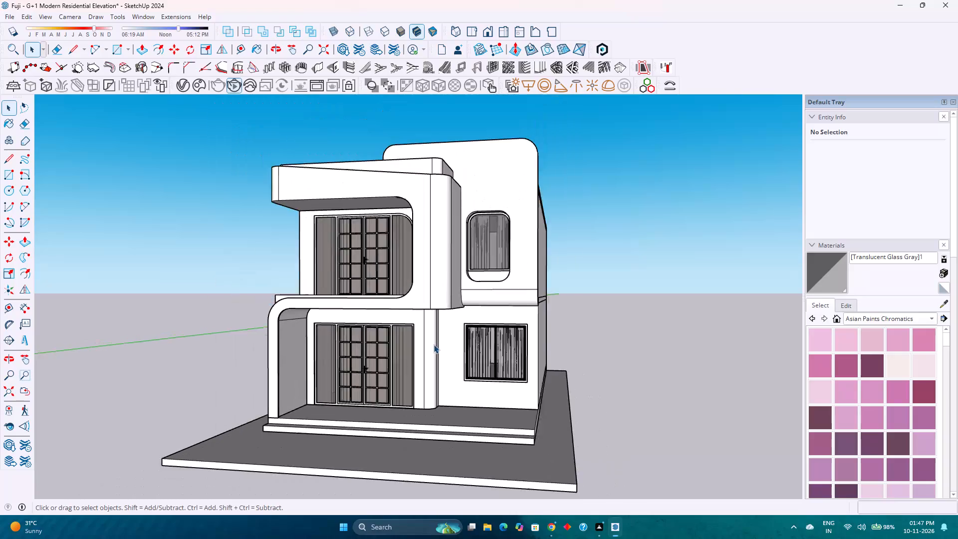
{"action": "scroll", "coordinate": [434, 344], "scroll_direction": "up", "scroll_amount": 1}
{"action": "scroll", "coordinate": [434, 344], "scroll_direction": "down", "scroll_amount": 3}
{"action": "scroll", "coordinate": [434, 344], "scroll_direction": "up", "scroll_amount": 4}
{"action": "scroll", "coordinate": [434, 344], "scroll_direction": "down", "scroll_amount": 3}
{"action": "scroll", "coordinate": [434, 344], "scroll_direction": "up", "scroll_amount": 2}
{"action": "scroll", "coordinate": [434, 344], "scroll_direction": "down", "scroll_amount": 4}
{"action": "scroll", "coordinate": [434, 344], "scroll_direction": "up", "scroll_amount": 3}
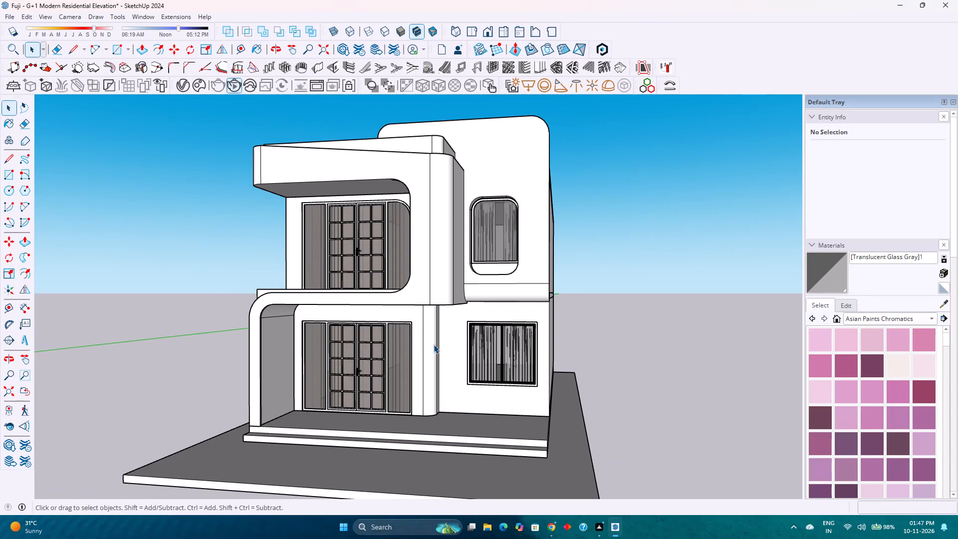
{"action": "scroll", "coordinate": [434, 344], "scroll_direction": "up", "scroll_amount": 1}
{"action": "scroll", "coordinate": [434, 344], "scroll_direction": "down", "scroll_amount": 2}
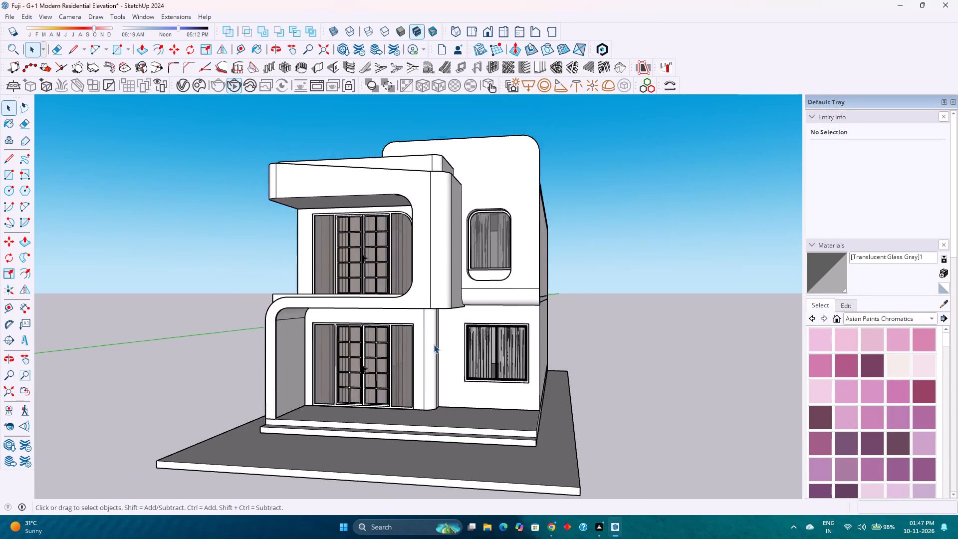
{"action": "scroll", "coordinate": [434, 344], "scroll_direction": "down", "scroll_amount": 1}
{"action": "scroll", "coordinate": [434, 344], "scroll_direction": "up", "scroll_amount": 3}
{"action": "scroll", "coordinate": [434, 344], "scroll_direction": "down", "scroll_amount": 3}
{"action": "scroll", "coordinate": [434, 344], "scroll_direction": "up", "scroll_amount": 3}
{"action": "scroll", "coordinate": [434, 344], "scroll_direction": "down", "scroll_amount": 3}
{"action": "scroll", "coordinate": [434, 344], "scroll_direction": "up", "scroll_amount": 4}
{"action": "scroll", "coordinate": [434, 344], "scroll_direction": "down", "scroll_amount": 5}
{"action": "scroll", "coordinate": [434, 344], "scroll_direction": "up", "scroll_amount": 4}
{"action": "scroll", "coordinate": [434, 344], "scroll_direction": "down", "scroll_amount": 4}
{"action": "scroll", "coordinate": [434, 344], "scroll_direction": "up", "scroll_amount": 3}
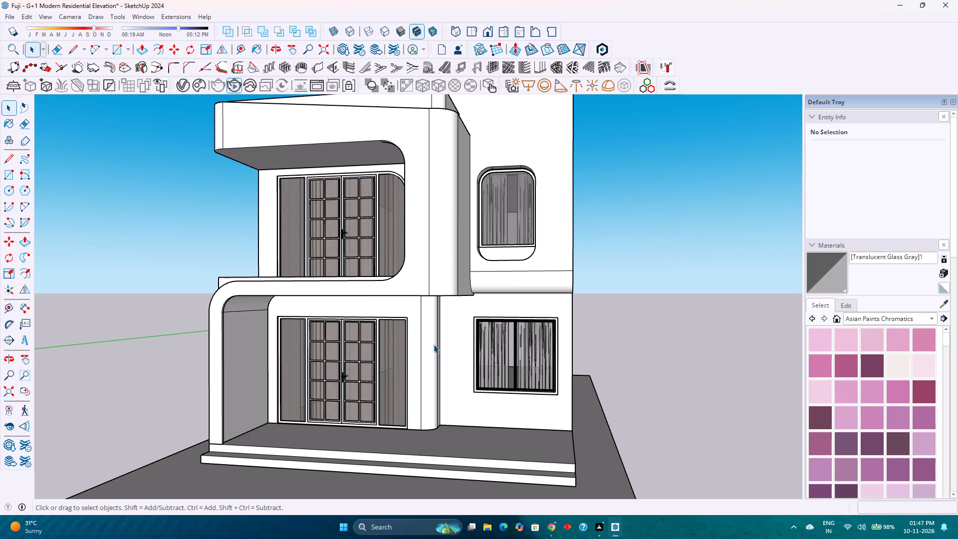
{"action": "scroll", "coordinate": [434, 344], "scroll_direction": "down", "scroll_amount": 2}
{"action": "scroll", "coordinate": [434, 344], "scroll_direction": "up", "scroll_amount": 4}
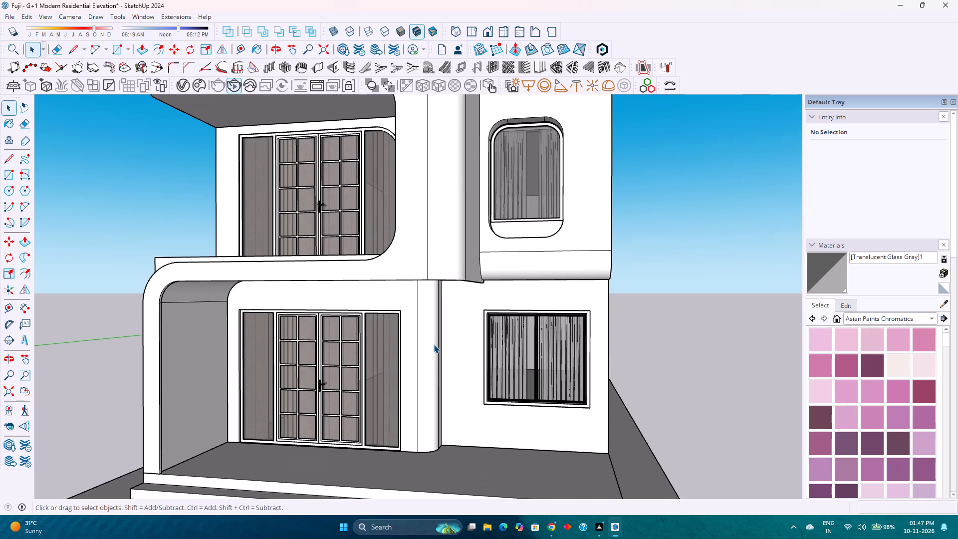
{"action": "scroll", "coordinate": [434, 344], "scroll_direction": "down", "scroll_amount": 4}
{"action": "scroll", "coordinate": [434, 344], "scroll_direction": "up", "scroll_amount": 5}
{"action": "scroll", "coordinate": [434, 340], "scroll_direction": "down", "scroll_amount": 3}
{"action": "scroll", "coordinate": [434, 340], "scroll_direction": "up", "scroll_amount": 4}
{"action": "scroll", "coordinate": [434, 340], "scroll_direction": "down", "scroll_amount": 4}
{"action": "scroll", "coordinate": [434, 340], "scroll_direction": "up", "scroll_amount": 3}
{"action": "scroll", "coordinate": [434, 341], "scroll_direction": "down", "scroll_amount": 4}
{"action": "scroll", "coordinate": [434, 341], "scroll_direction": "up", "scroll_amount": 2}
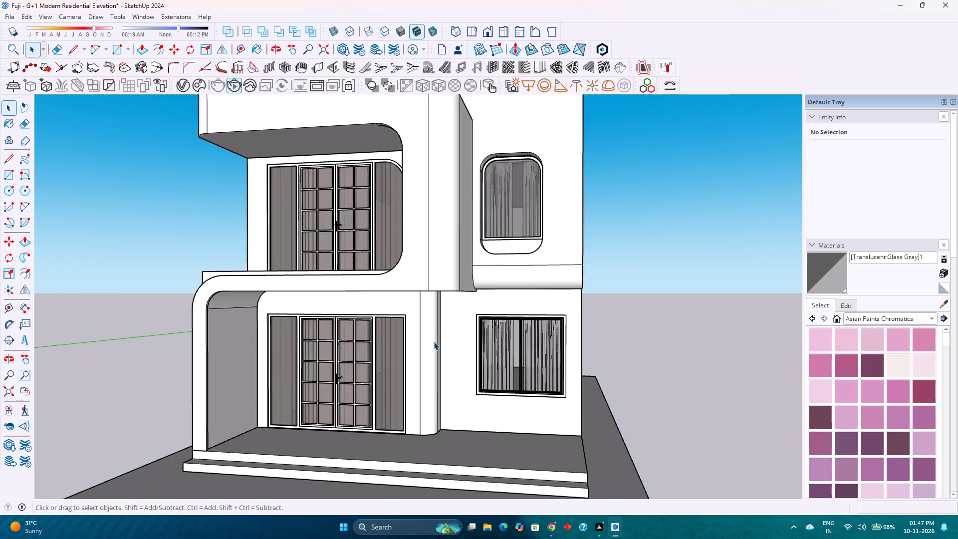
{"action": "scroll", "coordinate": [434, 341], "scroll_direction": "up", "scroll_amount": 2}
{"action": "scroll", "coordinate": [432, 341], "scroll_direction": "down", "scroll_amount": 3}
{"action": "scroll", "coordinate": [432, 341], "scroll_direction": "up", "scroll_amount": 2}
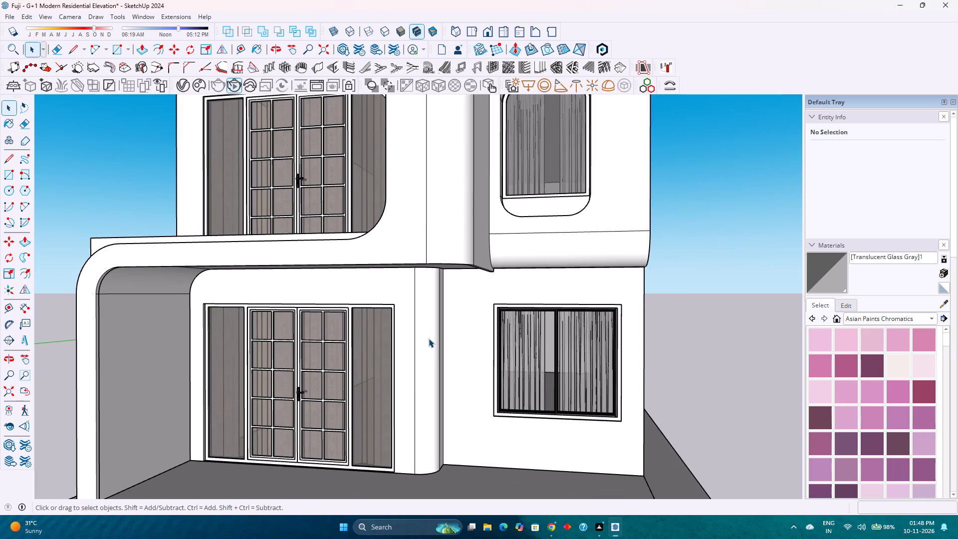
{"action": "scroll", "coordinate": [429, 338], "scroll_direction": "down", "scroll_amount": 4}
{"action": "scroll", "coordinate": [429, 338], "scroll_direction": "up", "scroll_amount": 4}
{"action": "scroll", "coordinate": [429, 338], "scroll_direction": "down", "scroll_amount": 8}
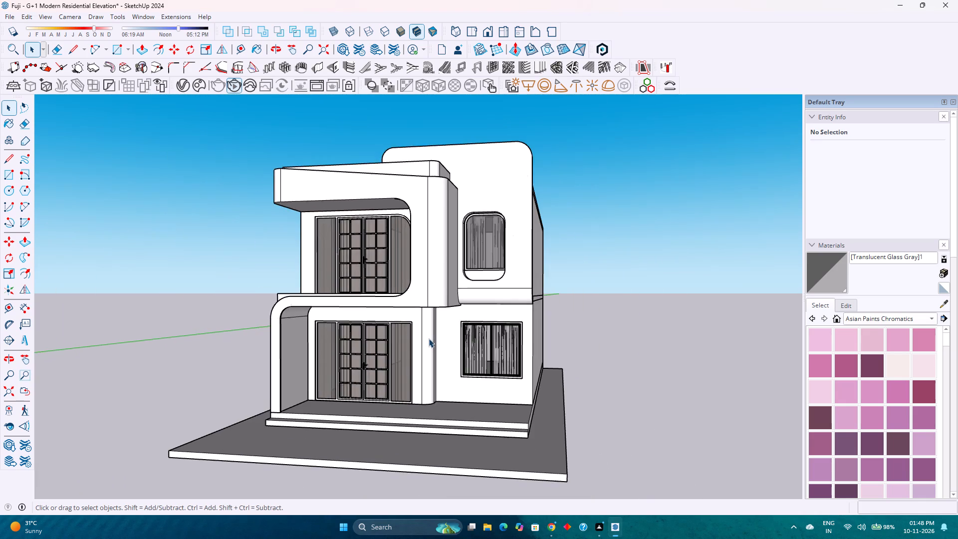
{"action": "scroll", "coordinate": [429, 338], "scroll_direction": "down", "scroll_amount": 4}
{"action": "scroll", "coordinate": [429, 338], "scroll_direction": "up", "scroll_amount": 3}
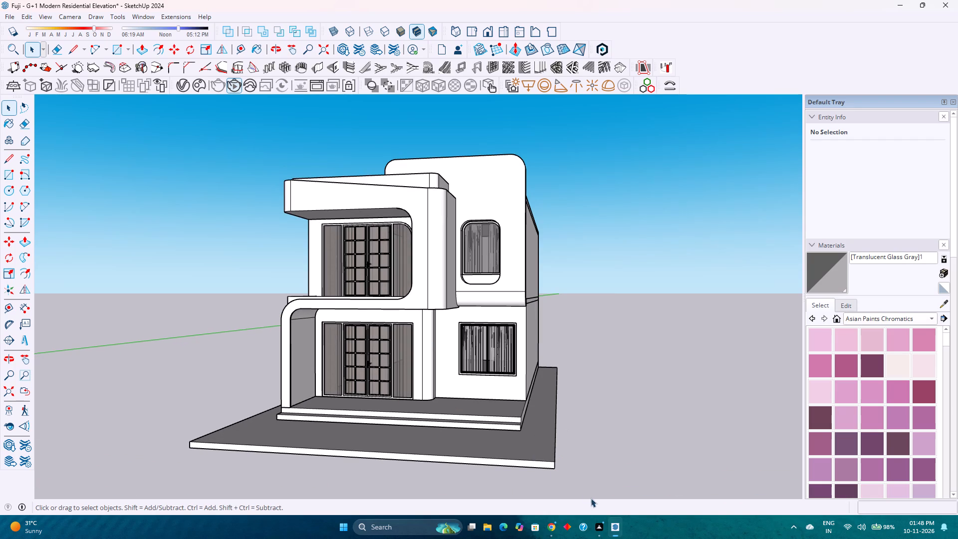
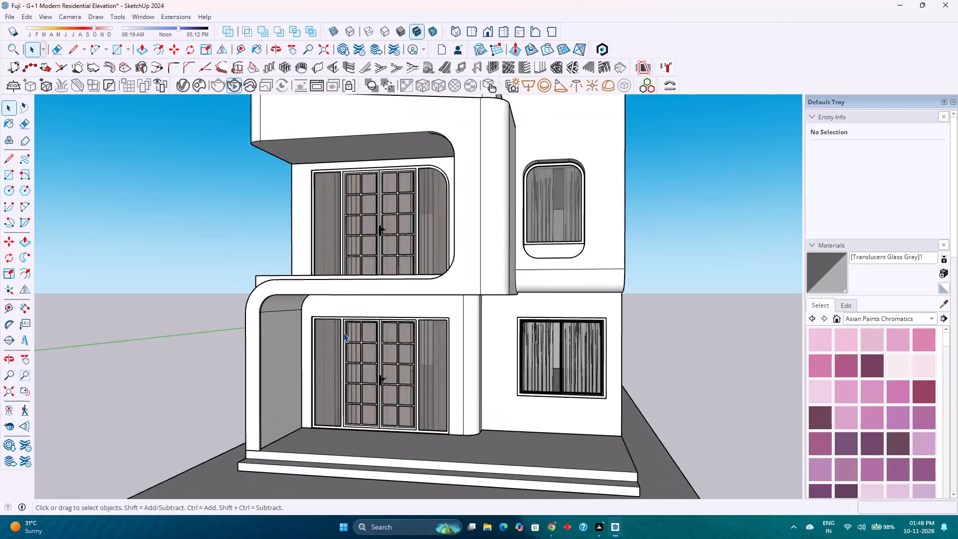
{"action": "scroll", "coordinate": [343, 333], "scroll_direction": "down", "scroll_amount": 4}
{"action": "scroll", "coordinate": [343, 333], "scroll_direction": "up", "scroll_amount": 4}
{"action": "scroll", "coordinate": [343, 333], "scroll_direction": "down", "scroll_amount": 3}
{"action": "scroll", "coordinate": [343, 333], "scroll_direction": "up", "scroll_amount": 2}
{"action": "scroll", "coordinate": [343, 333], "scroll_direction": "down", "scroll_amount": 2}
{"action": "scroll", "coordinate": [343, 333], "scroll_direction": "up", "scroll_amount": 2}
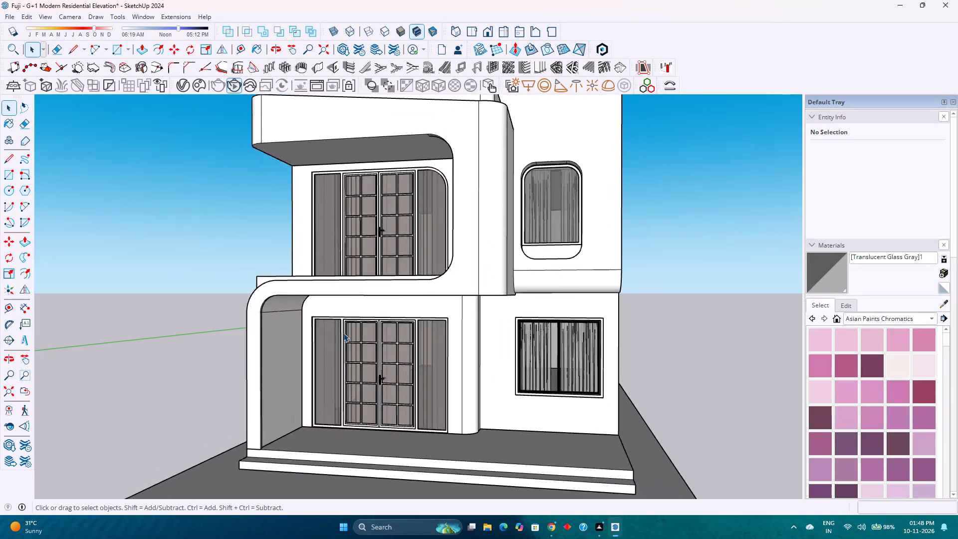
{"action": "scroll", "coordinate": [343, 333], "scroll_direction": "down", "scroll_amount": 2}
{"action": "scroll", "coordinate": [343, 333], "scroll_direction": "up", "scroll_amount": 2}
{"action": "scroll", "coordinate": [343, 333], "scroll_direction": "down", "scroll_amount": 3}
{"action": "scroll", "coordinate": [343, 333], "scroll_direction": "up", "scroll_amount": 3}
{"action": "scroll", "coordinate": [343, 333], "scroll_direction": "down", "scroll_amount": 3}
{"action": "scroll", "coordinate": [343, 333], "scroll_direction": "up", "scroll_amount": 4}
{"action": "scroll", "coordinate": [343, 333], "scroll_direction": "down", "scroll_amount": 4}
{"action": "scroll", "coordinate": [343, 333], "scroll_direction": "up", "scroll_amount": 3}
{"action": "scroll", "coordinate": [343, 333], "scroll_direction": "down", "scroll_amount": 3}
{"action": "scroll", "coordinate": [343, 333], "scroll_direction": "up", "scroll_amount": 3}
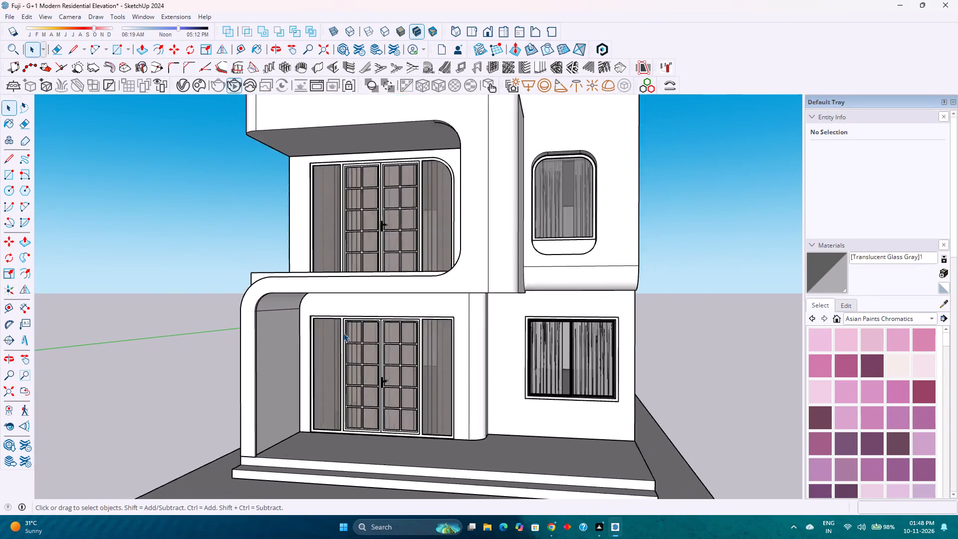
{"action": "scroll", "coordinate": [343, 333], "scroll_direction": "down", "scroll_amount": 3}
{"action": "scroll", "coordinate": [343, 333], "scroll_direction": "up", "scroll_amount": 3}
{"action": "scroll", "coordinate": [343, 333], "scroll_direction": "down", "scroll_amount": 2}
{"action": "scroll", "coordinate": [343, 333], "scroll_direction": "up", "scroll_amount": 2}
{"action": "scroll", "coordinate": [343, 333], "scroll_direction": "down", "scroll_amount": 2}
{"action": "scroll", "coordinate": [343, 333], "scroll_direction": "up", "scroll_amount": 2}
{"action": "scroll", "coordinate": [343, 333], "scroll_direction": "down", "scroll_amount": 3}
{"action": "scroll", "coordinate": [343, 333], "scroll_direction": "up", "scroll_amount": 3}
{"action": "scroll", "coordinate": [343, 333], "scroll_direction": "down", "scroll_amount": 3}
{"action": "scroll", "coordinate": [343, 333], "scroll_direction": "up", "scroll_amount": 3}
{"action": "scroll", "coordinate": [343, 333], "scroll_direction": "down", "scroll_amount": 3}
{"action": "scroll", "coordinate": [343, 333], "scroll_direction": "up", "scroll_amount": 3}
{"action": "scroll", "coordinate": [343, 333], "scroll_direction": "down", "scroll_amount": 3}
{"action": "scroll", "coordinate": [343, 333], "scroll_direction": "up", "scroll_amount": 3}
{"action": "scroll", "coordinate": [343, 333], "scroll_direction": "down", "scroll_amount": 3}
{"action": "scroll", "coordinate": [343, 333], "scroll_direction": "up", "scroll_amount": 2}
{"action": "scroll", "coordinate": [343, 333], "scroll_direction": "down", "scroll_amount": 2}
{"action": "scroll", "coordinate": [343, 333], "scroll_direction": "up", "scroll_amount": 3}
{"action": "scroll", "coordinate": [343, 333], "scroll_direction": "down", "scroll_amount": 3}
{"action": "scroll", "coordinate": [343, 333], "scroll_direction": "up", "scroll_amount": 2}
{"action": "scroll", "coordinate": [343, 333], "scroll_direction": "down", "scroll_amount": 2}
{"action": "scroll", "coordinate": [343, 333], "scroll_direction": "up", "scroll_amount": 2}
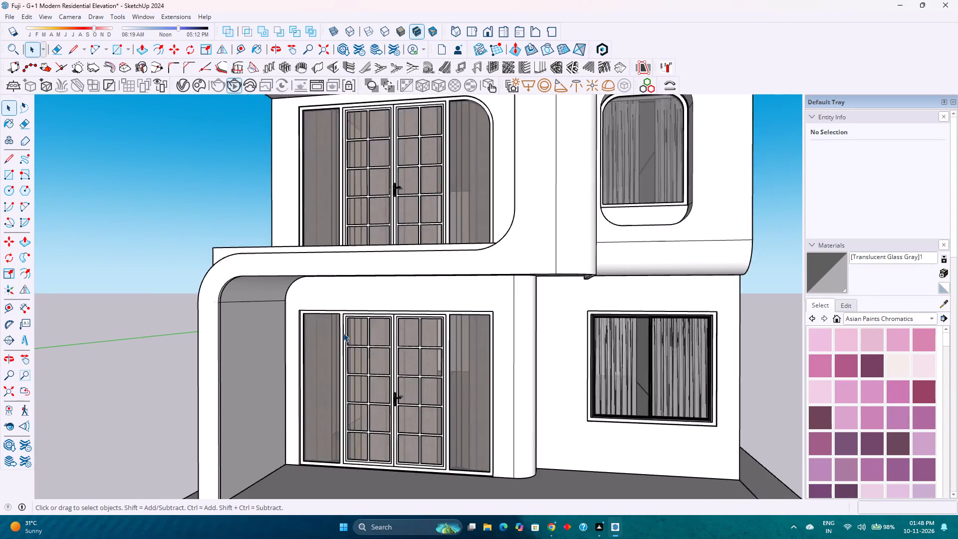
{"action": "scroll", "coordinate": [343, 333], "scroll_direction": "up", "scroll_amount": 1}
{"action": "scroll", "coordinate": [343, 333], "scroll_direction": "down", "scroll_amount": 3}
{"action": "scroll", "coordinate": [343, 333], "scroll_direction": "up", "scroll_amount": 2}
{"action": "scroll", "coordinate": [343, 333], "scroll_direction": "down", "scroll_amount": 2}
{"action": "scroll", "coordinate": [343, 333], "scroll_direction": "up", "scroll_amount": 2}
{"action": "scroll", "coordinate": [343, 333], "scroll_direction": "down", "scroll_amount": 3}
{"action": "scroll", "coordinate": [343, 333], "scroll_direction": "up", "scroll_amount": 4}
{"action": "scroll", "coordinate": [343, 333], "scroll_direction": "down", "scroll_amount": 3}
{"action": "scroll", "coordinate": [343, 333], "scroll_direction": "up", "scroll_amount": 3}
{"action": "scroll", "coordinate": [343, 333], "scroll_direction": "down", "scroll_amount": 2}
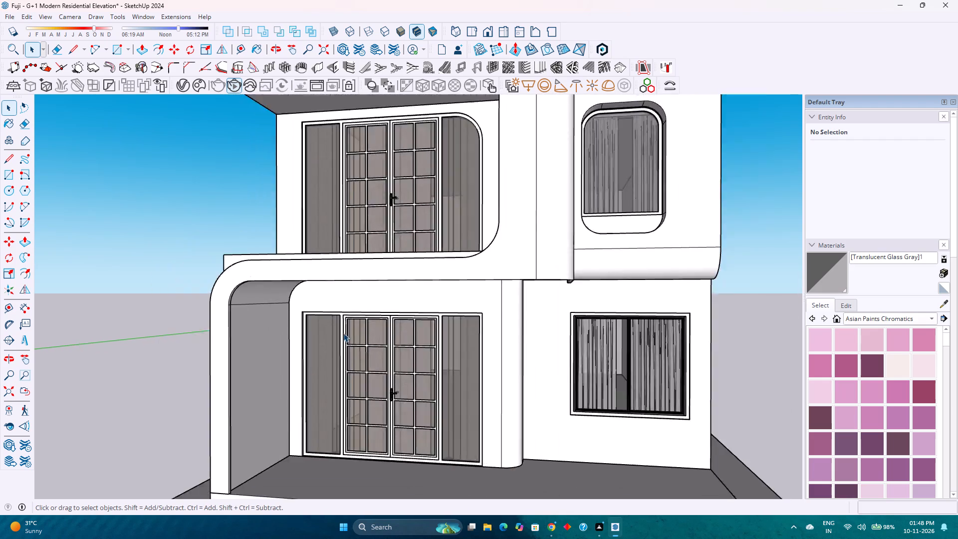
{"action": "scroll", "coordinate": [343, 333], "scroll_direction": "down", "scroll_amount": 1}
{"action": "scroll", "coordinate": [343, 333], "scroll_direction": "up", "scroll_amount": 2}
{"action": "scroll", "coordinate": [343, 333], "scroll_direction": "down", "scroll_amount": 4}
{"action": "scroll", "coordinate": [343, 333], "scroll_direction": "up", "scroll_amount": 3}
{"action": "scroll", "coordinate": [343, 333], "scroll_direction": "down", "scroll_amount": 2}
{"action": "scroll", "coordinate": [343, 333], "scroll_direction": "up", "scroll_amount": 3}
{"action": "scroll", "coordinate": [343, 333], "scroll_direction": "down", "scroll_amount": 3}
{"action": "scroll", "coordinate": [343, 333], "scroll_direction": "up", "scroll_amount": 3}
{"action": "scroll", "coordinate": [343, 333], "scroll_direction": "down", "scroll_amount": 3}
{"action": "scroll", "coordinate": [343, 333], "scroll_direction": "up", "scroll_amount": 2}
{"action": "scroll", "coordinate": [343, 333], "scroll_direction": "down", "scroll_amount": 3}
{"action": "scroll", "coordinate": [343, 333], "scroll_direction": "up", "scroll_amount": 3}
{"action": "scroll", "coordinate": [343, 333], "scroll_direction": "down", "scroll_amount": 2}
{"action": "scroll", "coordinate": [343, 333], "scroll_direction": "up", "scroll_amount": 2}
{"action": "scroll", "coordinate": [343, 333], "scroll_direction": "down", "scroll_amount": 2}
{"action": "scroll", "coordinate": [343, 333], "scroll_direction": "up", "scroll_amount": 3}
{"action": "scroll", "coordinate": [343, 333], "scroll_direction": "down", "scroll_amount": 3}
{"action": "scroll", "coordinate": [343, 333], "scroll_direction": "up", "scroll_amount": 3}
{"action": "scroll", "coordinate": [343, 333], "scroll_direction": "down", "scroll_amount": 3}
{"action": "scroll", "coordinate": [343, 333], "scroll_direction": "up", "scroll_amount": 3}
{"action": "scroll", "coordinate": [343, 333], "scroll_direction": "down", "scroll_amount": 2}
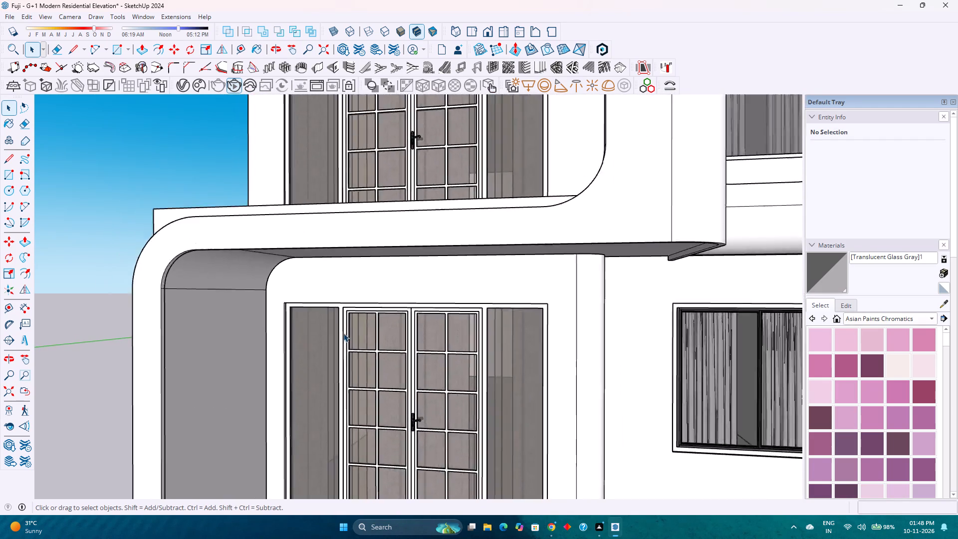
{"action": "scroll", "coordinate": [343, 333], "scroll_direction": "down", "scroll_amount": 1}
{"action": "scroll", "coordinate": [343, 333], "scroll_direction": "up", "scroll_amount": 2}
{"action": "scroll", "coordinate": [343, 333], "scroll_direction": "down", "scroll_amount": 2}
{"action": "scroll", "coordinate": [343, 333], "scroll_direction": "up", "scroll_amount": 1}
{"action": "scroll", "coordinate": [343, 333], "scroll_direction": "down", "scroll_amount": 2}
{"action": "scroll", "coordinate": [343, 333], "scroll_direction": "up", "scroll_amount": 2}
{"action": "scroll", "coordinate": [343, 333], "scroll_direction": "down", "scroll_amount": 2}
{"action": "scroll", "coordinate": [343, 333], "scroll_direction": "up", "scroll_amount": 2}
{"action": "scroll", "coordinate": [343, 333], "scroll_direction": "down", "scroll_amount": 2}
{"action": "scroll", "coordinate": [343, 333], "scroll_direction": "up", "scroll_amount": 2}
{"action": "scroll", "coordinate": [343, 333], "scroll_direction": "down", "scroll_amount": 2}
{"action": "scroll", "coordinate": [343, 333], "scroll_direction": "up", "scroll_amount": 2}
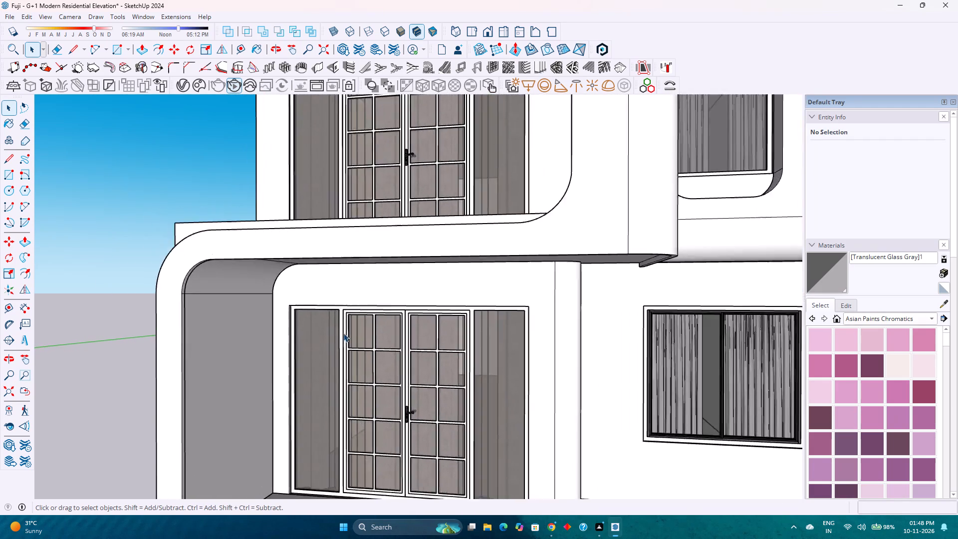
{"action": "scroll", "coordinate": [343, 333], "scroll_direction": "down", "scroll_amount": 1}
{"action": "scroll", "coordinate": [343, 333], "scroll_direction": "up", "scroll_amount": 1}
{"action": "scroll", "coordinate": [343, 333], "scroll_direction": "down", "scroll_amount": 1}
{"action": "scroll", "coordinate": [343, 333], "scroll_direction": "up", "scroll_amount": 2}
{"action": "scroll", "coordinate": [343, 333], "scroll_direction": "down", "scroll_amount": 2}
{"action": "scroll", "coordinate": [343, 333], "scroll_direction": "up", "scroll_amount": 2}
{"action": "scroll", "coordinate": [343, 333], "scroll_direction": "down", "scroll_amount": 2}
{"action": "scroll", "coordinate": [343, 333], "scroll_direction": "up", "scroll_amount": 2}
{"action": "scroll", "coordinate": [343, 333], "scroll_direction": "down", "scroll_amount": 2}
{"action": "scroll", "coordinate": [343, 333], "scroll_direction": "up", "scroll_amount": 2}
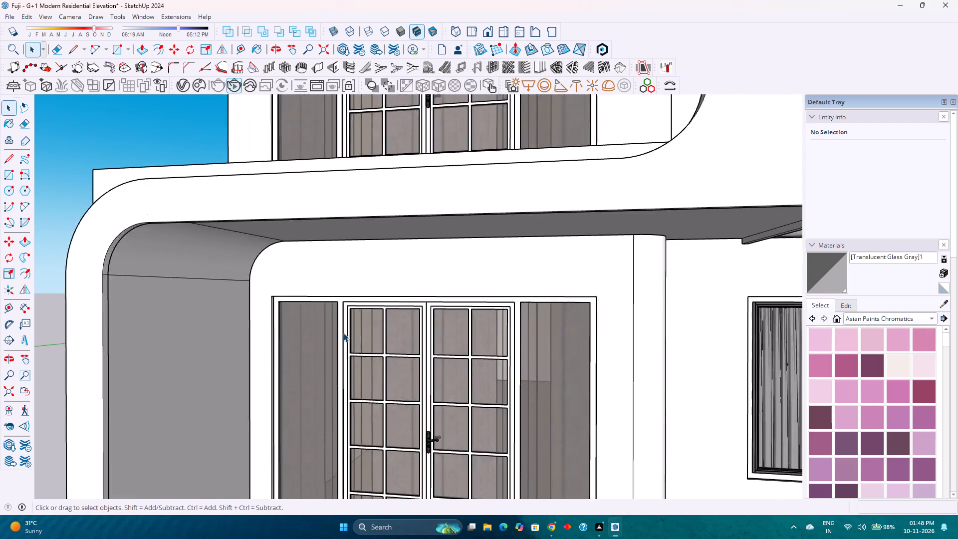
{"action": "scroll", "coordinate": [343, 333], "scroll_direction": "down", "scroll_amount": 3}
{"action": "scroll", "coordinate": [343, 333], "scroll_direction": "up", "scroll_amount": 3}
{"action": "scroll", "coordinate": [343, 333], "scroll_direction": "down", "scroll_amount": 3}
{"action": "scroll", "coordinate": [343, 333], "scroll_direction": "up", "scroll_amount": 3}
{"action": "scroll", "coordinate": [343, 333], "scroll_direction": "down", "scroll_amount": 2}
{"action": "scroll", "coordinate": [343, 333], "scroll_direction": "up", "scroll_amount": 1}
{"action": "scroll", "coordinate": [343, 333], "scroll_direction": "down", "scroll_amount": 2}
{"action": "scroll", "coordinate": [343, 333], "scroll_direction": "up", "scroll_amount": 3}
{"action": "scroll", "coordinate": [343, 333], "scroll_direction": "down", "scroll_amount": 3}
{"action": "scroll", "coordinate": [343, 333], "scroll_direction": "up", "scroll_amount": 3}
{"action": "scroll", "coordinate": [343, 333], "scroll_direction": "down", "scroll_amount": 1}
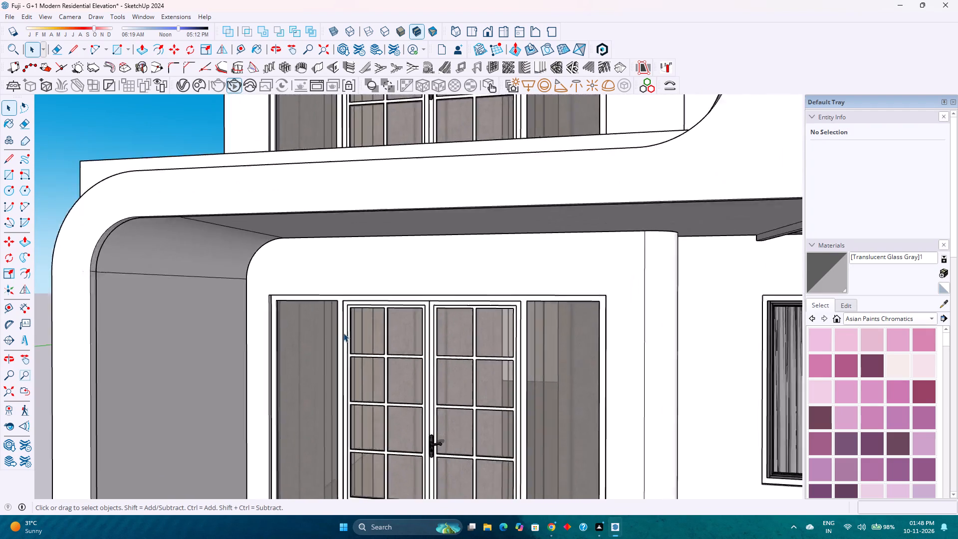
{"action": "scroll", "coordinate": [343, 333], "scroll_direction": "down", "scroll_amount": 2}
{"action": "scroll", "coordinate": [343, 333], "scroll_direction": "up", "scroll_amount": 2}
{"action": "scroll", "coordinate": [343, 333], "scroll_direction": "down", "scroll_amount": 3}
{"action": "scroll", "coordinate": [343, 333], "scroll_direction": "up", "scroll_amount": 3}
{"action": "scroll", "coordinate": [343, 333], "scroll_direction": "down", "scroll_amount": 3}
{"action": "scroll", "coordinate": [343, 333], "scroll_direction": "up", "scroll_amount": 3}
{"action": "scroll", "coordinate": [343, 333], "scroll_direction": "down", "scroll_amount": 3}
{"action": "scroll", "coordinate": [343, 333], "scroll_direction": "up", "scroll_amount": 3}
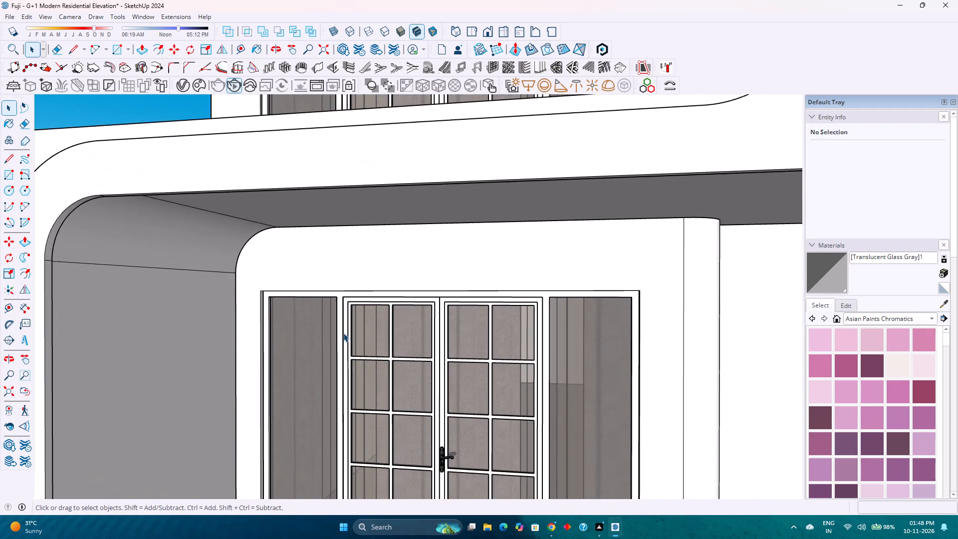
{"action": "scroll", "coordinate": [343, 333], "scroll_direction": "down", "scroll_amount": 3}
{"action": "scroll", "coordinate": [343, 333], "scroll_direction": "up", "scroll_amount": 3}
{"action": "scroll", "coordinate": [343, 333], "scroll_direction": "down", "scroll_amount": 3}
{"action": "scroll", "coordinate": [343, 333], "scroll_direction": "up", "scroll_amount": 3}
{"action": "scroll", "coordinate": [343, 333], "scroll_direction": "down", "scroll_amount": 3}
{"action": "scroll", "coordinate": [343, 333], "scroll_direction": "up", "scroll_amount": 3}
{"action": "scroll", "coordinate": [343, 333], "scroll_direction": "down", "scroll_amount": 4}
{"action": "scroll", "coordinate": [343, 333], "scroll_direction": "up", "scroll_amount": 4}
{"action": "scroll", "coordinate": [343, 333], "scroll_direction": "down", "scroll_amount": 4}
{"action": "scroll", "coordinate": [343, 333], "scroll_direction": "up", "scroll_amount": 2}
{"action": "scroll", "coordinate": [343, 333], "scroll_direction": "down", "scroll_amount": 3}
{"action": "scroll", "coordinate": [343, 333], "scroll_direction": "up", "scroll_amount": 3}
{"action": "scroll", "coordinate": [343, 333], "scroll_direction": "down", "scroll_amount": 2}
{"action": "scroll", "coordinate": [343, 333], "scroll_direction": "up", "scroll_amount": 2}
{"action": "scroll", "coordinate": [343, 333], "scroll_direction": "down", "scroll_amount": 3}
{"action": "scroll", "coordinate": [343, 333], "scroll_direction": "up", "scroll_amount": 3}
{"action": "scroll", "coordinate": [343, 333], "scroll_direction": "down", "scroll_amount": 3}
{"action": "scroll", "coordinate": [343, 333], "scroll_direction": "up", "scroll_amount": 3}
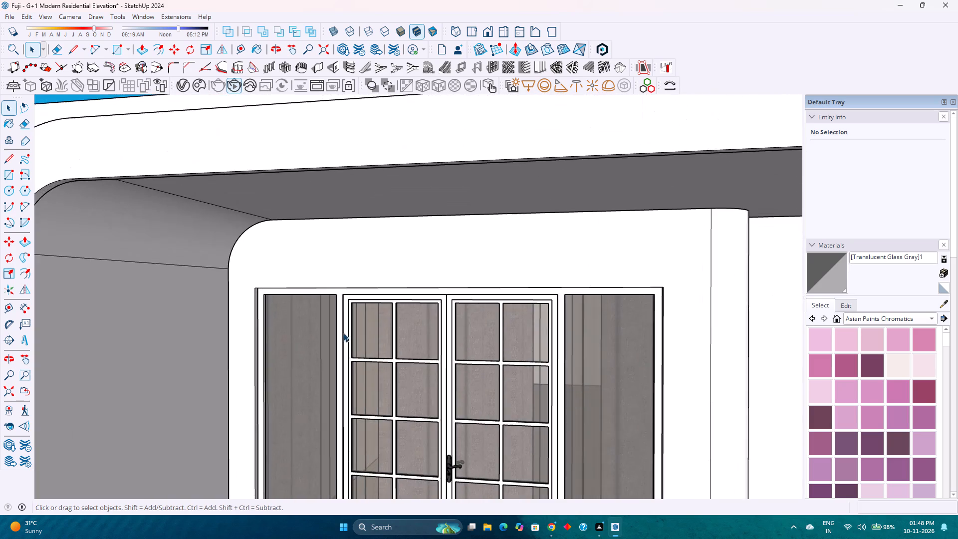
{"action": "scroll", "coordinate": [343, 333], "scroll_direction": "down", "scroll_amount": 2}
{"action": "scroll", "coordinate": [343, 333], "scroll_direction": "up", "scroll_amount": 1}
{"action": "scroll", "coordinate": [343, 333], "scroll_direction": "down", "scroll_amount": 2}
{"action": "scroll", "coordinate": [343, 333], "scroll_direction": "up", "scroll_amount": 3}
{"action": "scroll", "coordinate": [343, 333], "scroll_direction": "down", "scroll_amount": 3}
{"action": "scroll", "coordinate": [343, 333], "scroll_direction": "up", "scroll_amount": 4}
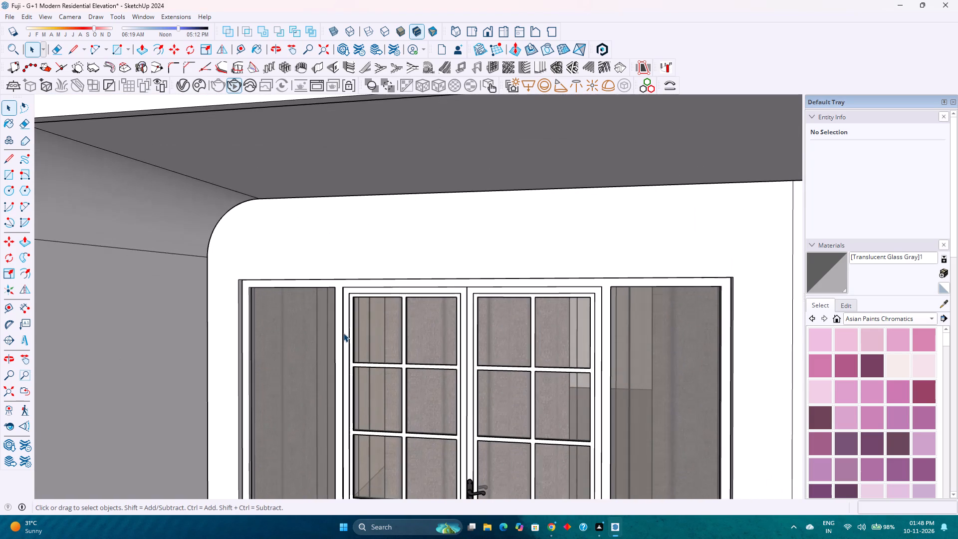
Examine the whole two-storey house from several angles, covering the front facade, balcony, roof and long side wall.
{"action": "scroll", "coordinate": [343, 333], "scroll_direction": "down", "scroll_amount": 4}
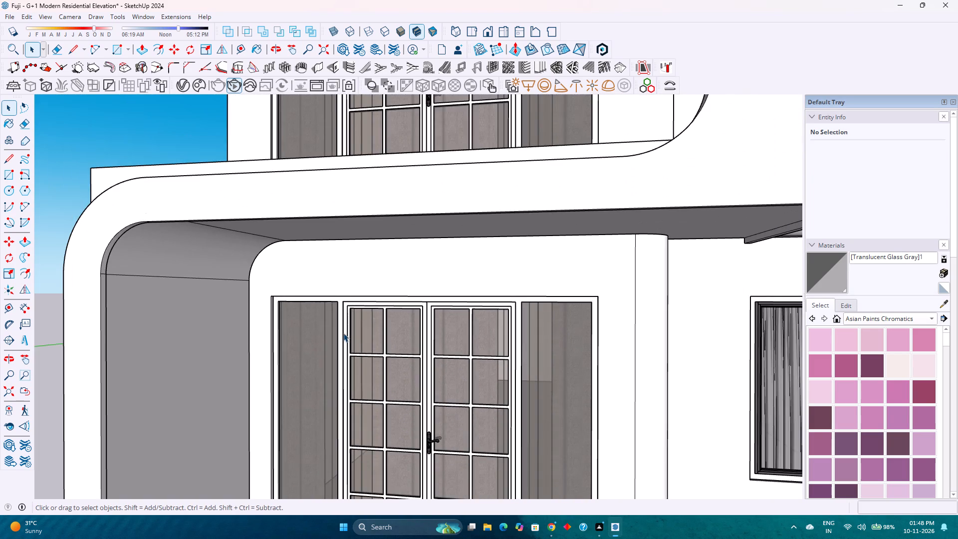
{"action": "scroll", "coordinate": [343, 333], "scroll_direction": "down", "scroll_amount": 12}
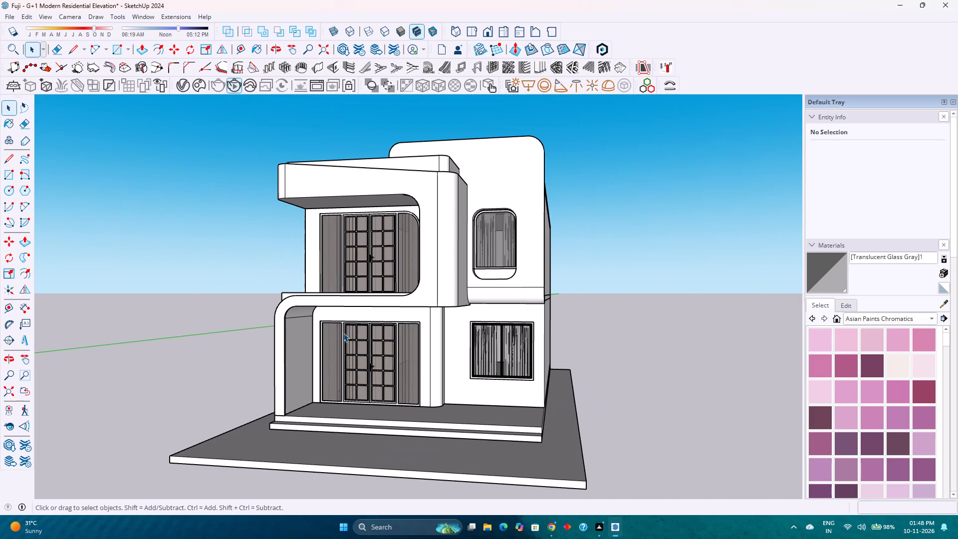
{"action": "middle_click_drag", "start_coordinate": [355, 329], "coordinate": [396, 309]}
{"action": "scroll", "coordinate": [397, 309], "scroll_direction": "down", "scroll_amount": 2}
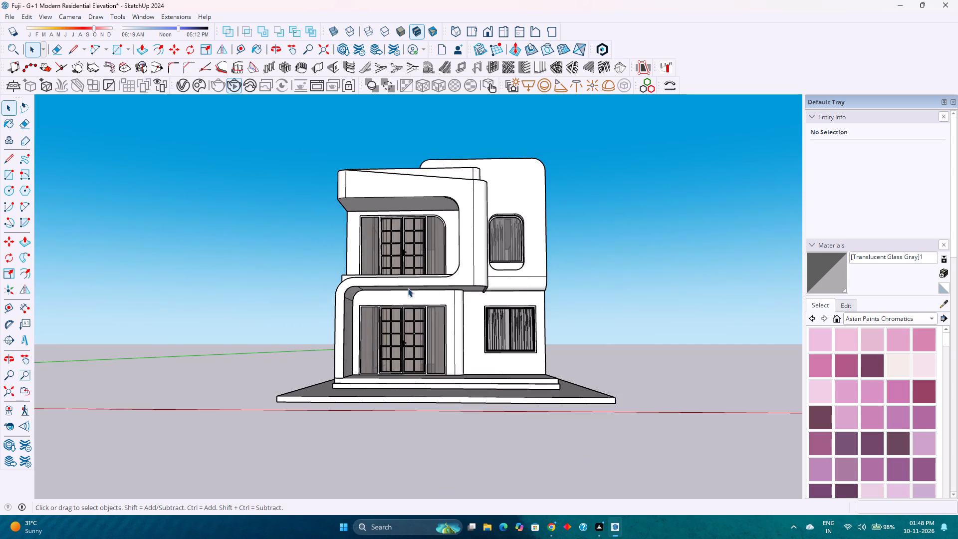
{"action": "scroll", "coordinate": [408, 289], "scroll_direction": "up", "scroll_amount": 2}
{"action": "middle_click_drag", "start_coordinate": [407, 291], "coordinate": [348, 395]}
{"action": "scroll", "coordinate": [348, 395], "scroll_direction": "down", "scroll_amount": 3}
{"action": "scroll", "coordinate": [404, 262], "scroll_direction": "up", "scroll_amount": 4}
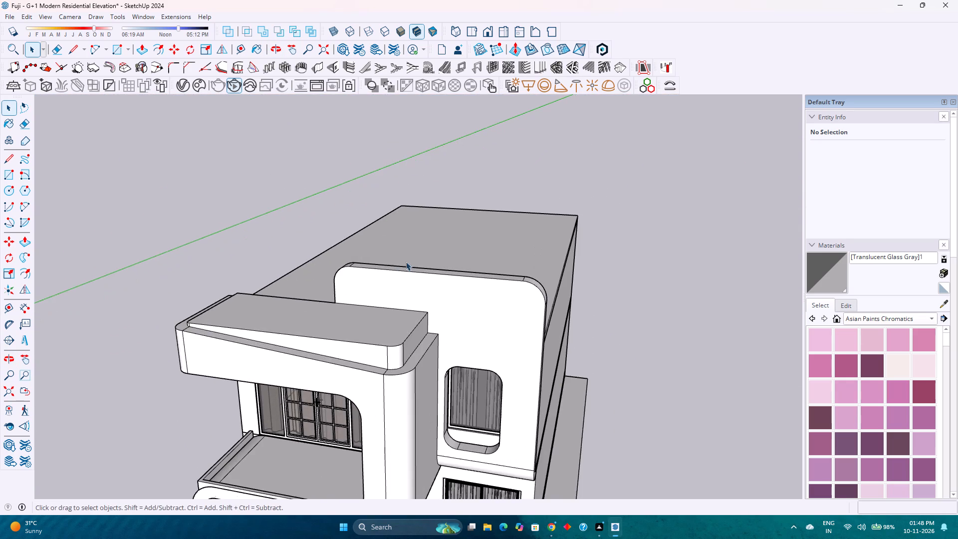
{"action": "middle_click_drag", "start_coordinate": [303, 327], "coordinate": [376, 289]}
{"action": "scroll", "coordinate": [376, 289], "scroll_direction": "up", "scroll_amount": 3}
{"action": "scroll", "coordinate": [376, 289], "scroll_direction": "down", "scroll_amount": 4}
{"action": "scroll", "coordinate": [376, 289], "scroll_direction": "up", "scroll_amount": 4}
{"action": "scroll", "coordinate": [376, 289], "scroll_direction": "down", "scroll_amount": 2}
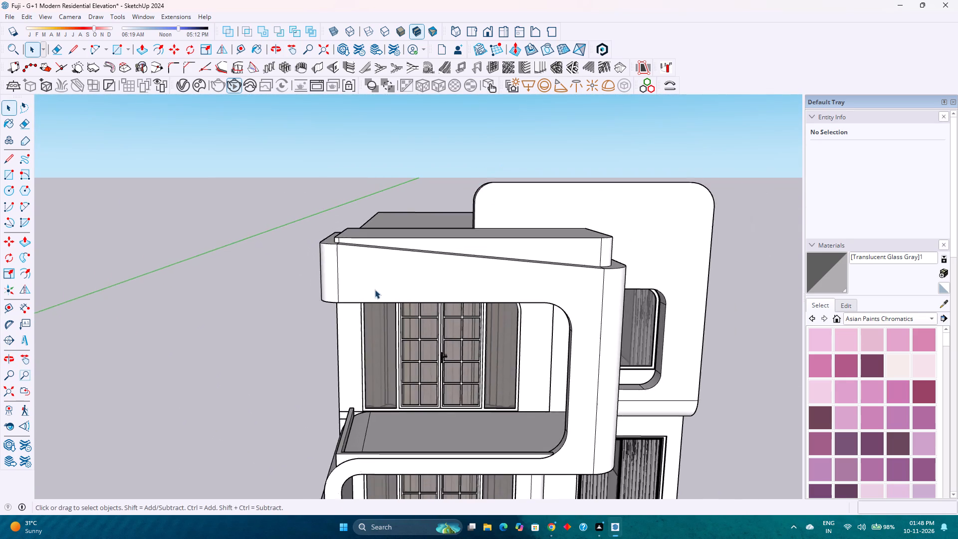
{"action": "scroll", "coordinate": [375, 289], "scroll_direction": "down", "scroll_amount": 5}
{"action": "scroll", "coordinate": [373, 289], "scroll_direction": "up", "scroll_amount": 1}
{"action": "scroll", "coordinate": [373, 289], "scroll_direction": "down", "scroll_amount": 3}
{"action": "middle_click_drag", "start_coordinate": [476, 289], "coordinate": [320, 323]}
{"action": "middle_click", "coordinate": [320, 323]}
{"action": "scroll", "coordinate": [320, 323], "scroll_direction": "down", "scroll_amount": 2}
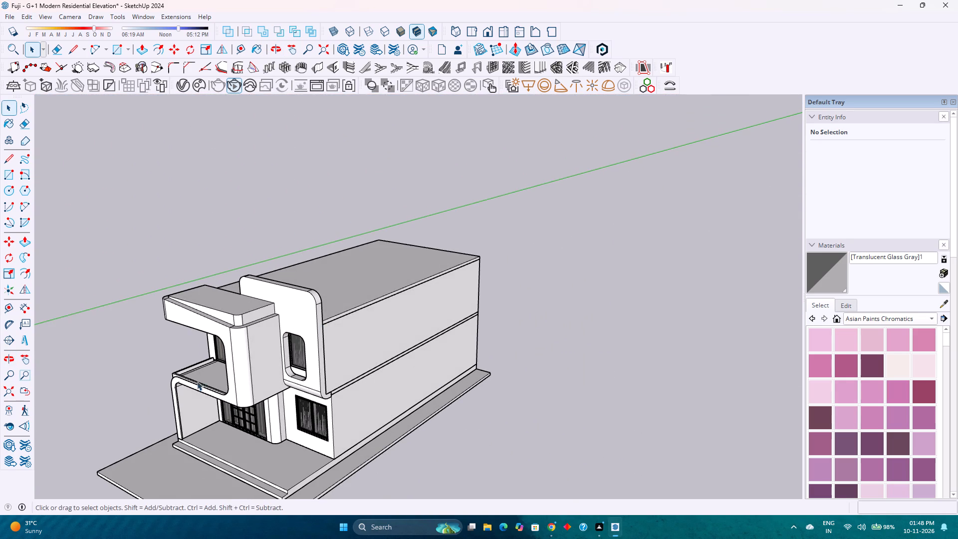
{"action": "scroll", "coordinate": [175, 402], "scroll_direction": "up", "scroll_amount": 2}
{"action": "middle_click_drag", "start_coordinate": [175, 398], "coordinate": [202, 359]}
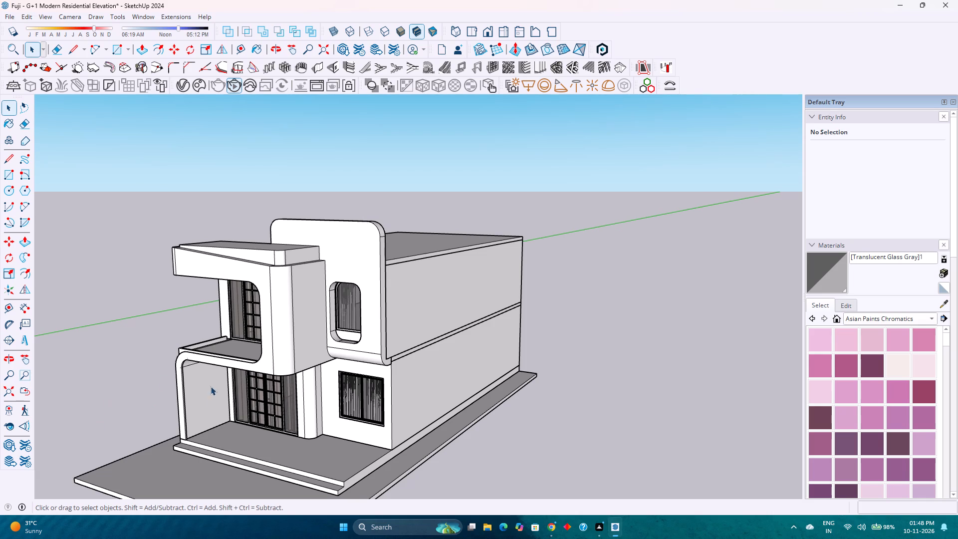
{"action": "scroll", "coordinate": [368, 356], "scroll_direction": "down", "scroll_amount": 2}
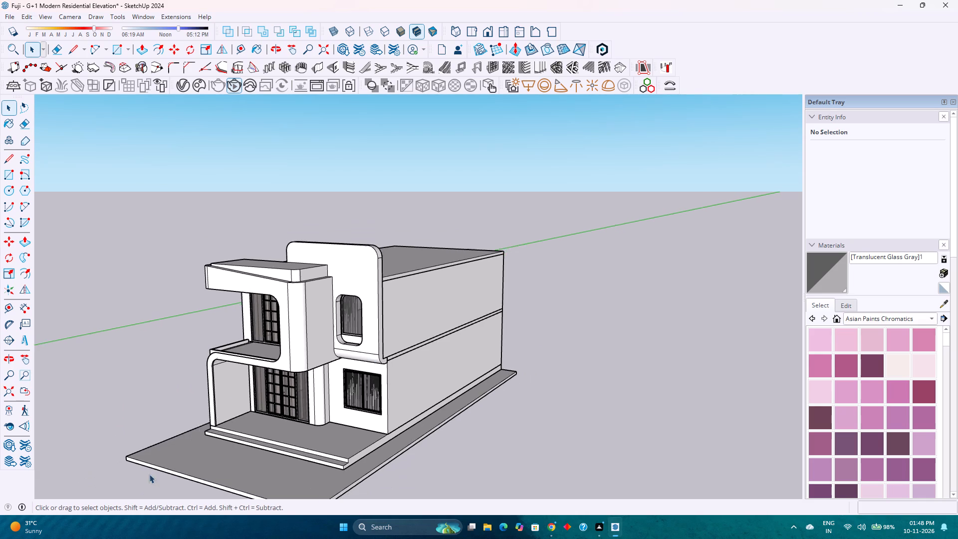
Examine the house from the front, the long side wall and beneath the base slab.
{"action": "middle_click_drag", "start_coordinate": [158, 464], "coordinate": [558, 347]}
{"action": "middle_click_drag", "start_coordinate": [561, 349], "coordinate": [581, 369]}
{"action": "middle_click_drag", "start_coordinate": [582, 371], "coordinate": [187, 458]}
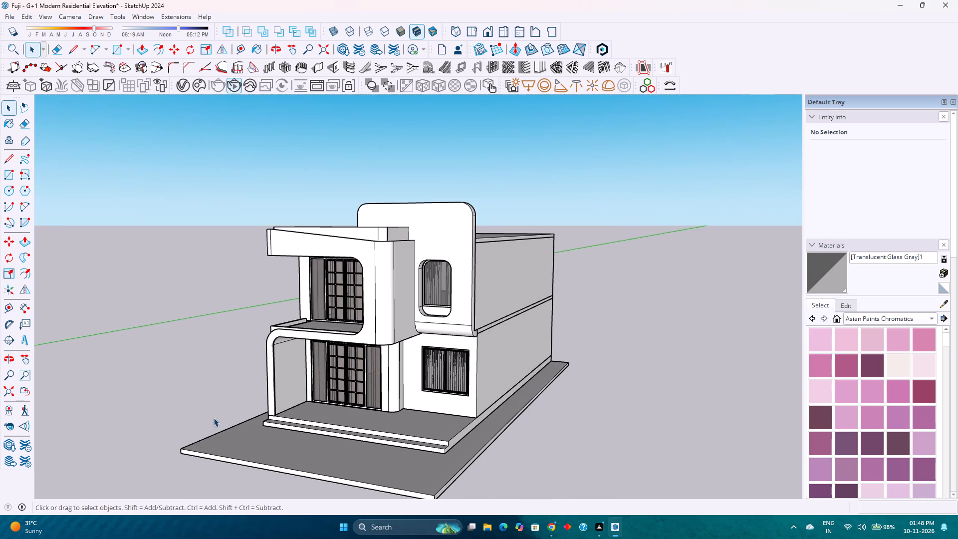
{"action": "middle_click_drag", "start_coordinate": [223, 414], "coordinate": [640, 447]}
{"action": "middle_click_drag", "start_coordinate": [632, 451], "coordinate": [538, 477]}
{"action": "middle_click_drag", "start_coordinate": [523, 479], "coordinate": [113, 318]}
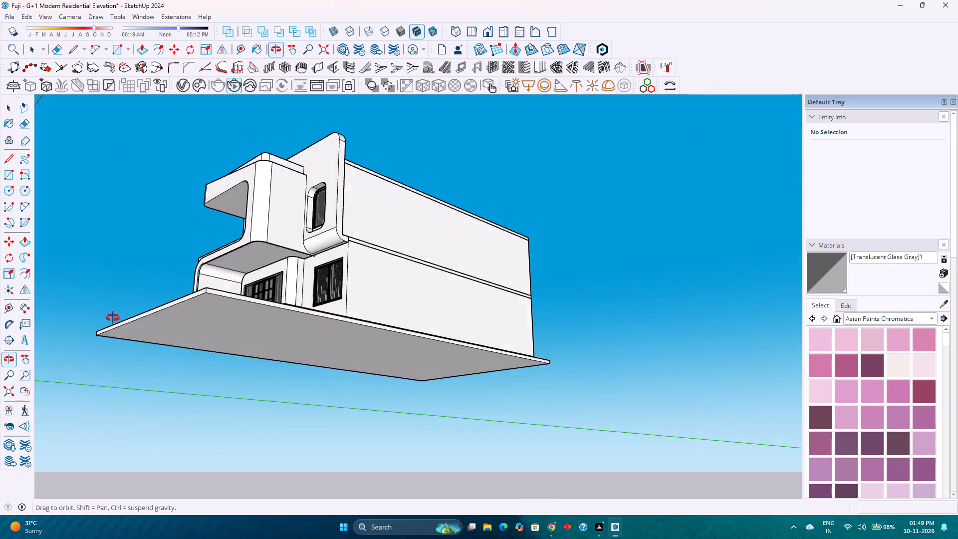
{"action": "middle_click_drag", "start_coordinate": [113, 318], "coordinate": [141, 295]}
{"action": "middle_click_drag", "start_coordinate": [142, 294], "coordinate": [240, 294]}
{"action": "scroll", "coordinate": [274, 254], "scroll_direction": "down", "scroll_amount": 1}
{"action": "scroll", "coordinate": [274, 254], "scroll_direction": "up", "scroll_amount": 2}
{"action": "middle_click_drag", "start_coordinate": [274, 254], "coordinate": [310, 302]}
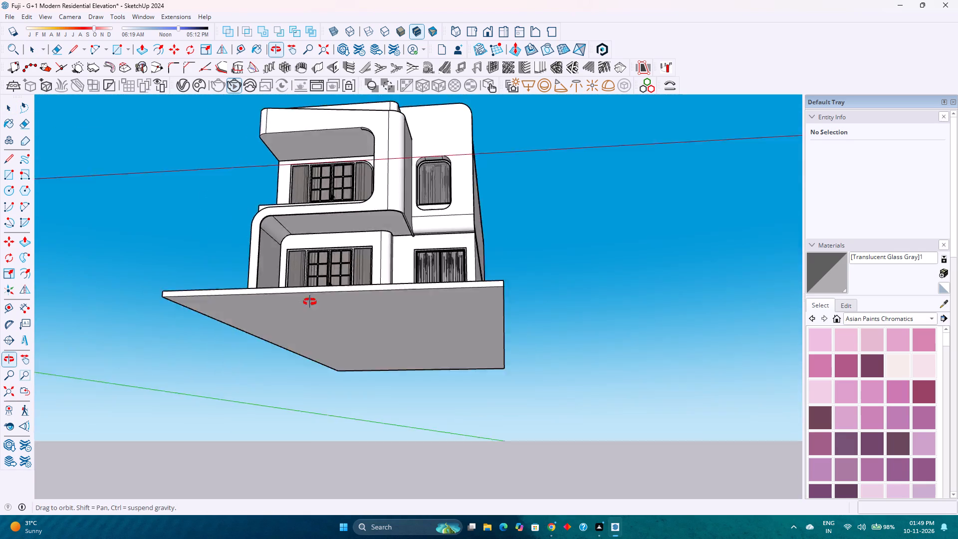
{"action": "middle_click_drag", "start_coordinate": [310, 302], "coordinate": [314, 363]}
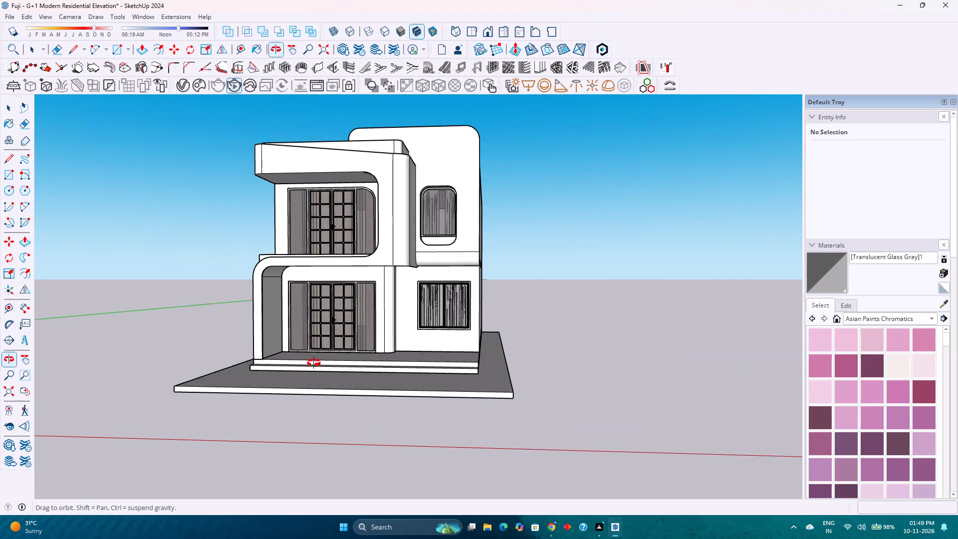
{"action": "middle_click_drag", "start_coordinate": [314, 363], "coordinate": [289, 335]}
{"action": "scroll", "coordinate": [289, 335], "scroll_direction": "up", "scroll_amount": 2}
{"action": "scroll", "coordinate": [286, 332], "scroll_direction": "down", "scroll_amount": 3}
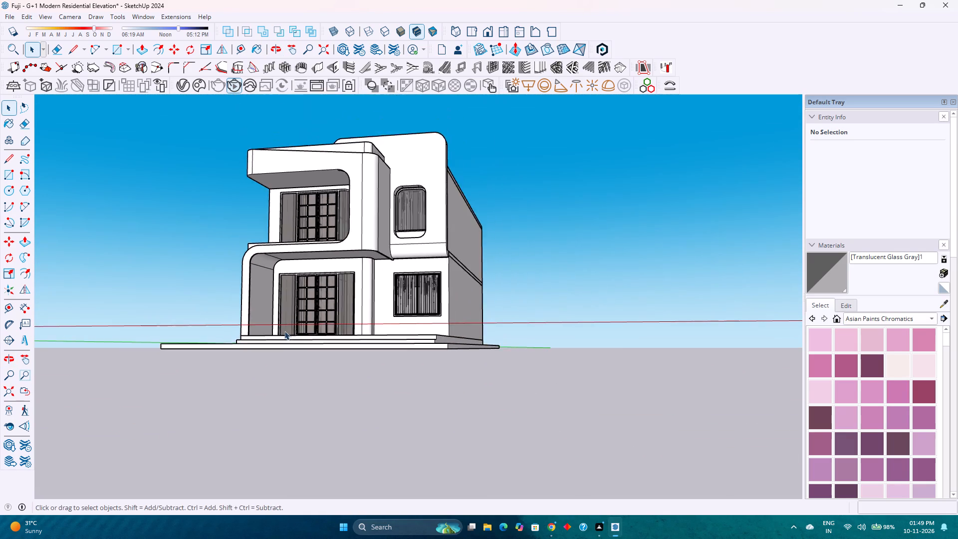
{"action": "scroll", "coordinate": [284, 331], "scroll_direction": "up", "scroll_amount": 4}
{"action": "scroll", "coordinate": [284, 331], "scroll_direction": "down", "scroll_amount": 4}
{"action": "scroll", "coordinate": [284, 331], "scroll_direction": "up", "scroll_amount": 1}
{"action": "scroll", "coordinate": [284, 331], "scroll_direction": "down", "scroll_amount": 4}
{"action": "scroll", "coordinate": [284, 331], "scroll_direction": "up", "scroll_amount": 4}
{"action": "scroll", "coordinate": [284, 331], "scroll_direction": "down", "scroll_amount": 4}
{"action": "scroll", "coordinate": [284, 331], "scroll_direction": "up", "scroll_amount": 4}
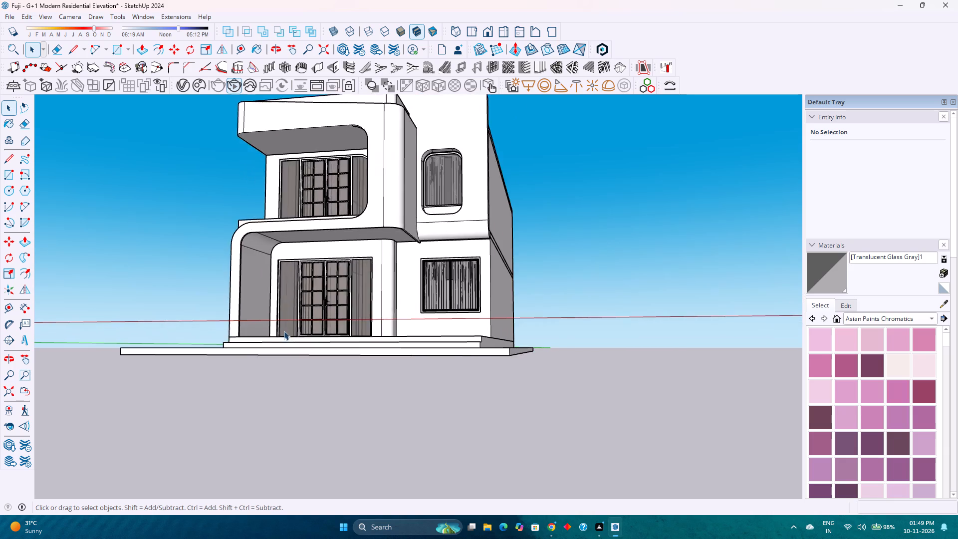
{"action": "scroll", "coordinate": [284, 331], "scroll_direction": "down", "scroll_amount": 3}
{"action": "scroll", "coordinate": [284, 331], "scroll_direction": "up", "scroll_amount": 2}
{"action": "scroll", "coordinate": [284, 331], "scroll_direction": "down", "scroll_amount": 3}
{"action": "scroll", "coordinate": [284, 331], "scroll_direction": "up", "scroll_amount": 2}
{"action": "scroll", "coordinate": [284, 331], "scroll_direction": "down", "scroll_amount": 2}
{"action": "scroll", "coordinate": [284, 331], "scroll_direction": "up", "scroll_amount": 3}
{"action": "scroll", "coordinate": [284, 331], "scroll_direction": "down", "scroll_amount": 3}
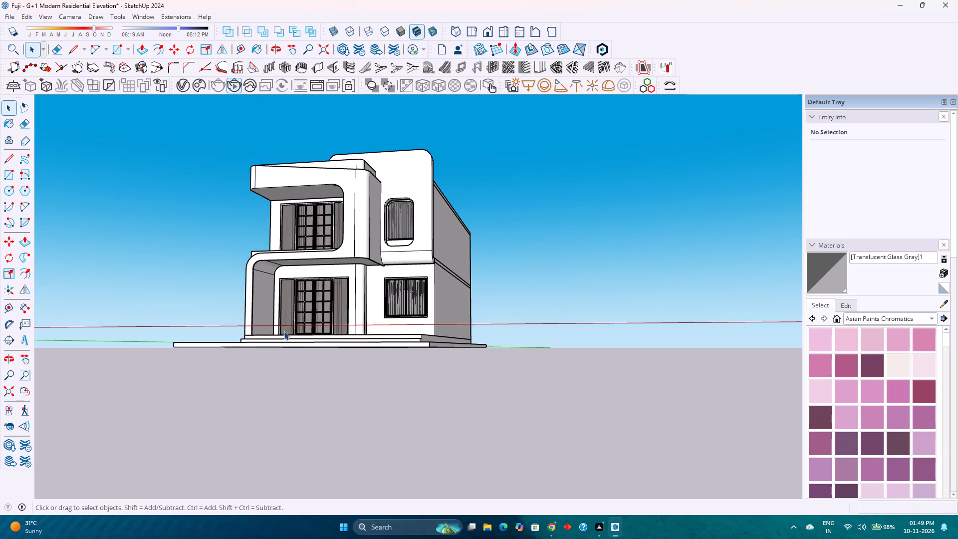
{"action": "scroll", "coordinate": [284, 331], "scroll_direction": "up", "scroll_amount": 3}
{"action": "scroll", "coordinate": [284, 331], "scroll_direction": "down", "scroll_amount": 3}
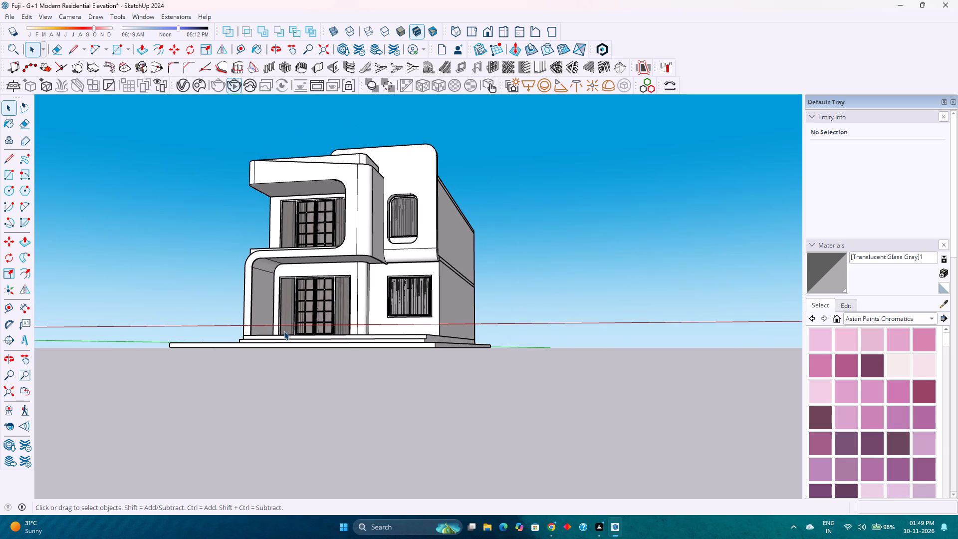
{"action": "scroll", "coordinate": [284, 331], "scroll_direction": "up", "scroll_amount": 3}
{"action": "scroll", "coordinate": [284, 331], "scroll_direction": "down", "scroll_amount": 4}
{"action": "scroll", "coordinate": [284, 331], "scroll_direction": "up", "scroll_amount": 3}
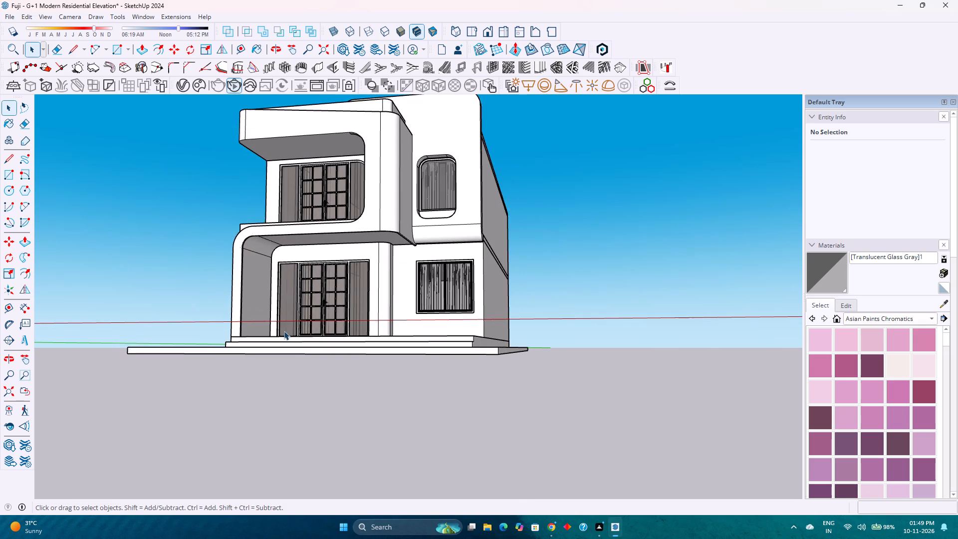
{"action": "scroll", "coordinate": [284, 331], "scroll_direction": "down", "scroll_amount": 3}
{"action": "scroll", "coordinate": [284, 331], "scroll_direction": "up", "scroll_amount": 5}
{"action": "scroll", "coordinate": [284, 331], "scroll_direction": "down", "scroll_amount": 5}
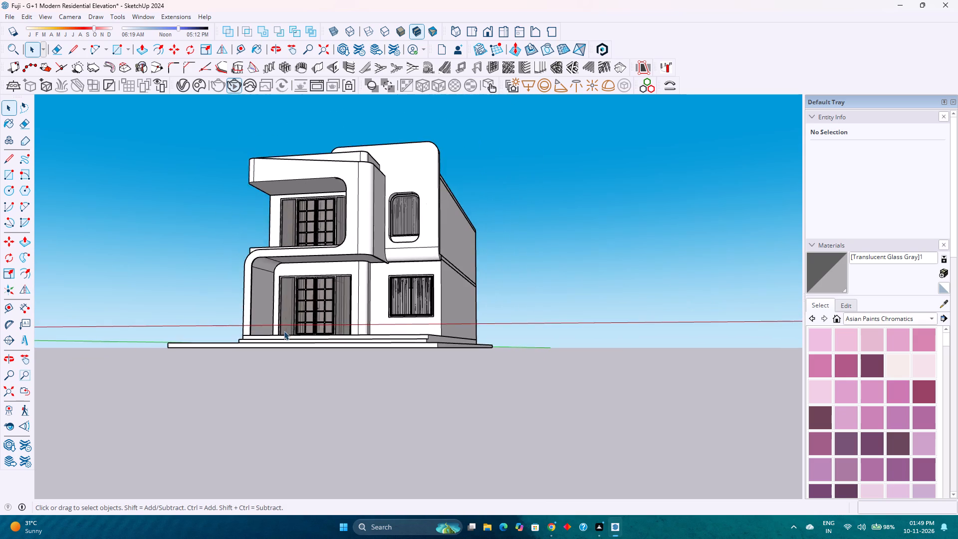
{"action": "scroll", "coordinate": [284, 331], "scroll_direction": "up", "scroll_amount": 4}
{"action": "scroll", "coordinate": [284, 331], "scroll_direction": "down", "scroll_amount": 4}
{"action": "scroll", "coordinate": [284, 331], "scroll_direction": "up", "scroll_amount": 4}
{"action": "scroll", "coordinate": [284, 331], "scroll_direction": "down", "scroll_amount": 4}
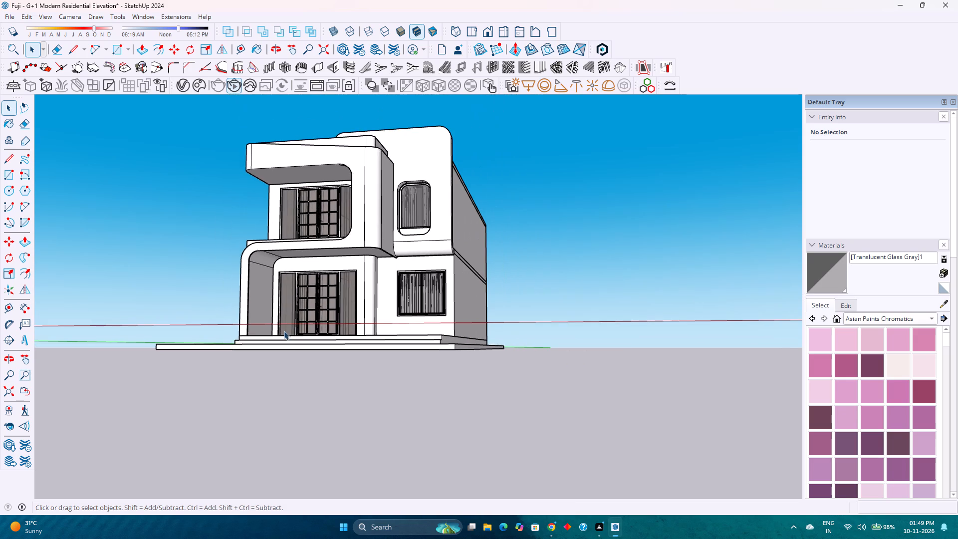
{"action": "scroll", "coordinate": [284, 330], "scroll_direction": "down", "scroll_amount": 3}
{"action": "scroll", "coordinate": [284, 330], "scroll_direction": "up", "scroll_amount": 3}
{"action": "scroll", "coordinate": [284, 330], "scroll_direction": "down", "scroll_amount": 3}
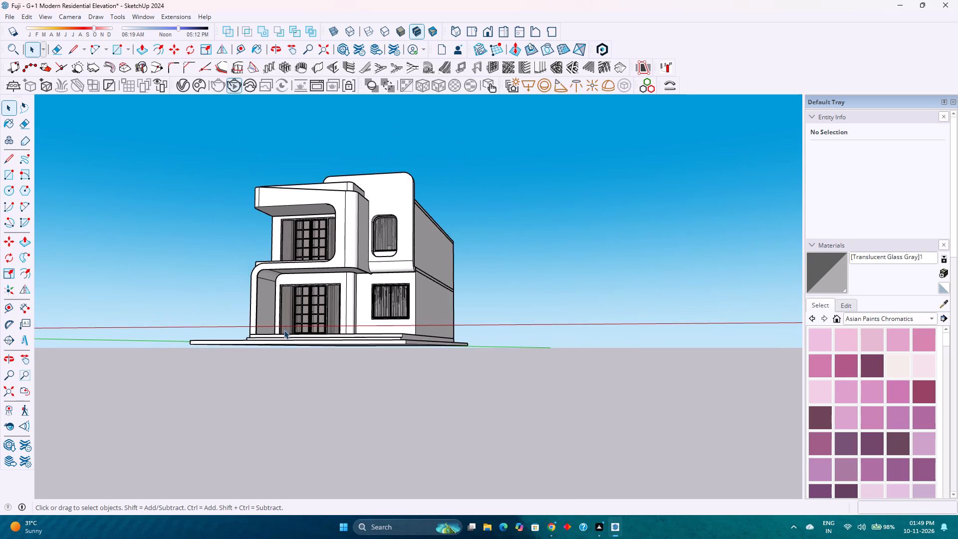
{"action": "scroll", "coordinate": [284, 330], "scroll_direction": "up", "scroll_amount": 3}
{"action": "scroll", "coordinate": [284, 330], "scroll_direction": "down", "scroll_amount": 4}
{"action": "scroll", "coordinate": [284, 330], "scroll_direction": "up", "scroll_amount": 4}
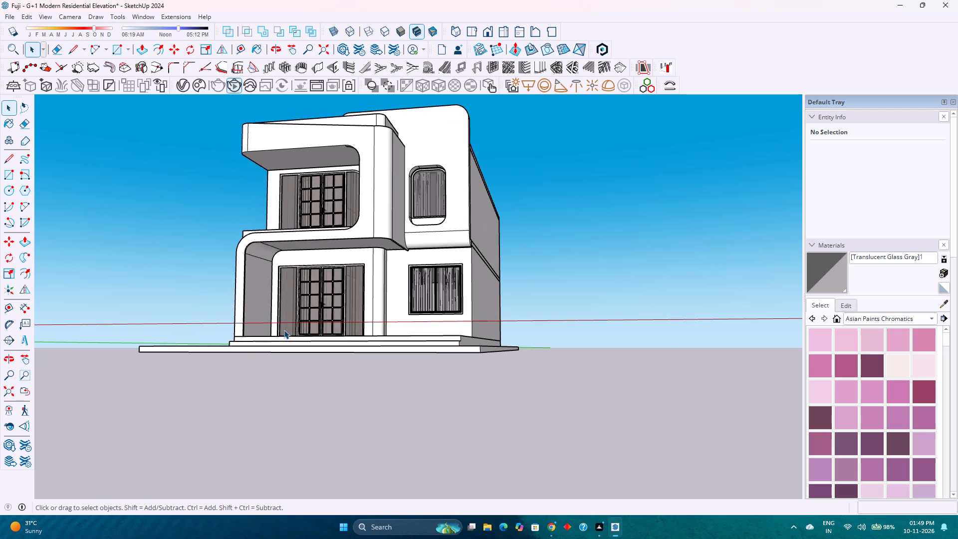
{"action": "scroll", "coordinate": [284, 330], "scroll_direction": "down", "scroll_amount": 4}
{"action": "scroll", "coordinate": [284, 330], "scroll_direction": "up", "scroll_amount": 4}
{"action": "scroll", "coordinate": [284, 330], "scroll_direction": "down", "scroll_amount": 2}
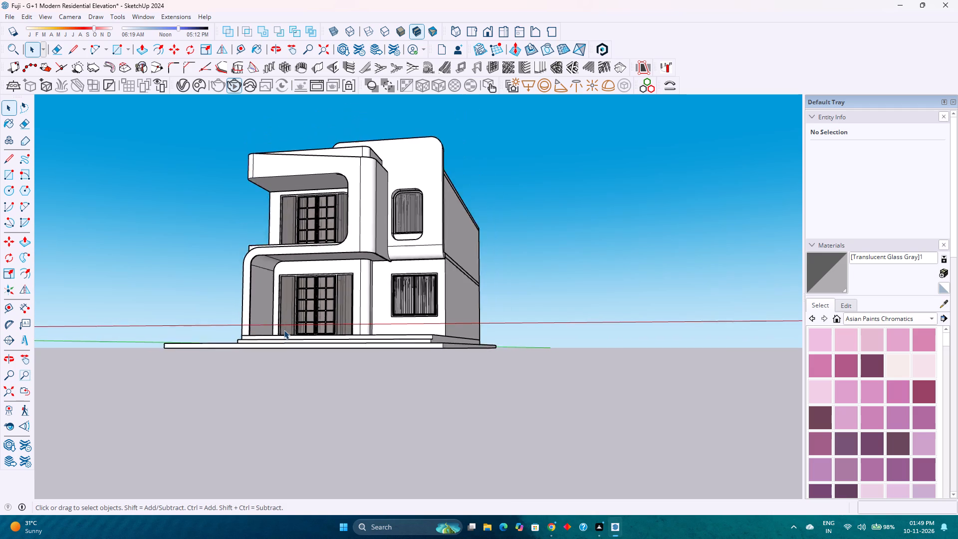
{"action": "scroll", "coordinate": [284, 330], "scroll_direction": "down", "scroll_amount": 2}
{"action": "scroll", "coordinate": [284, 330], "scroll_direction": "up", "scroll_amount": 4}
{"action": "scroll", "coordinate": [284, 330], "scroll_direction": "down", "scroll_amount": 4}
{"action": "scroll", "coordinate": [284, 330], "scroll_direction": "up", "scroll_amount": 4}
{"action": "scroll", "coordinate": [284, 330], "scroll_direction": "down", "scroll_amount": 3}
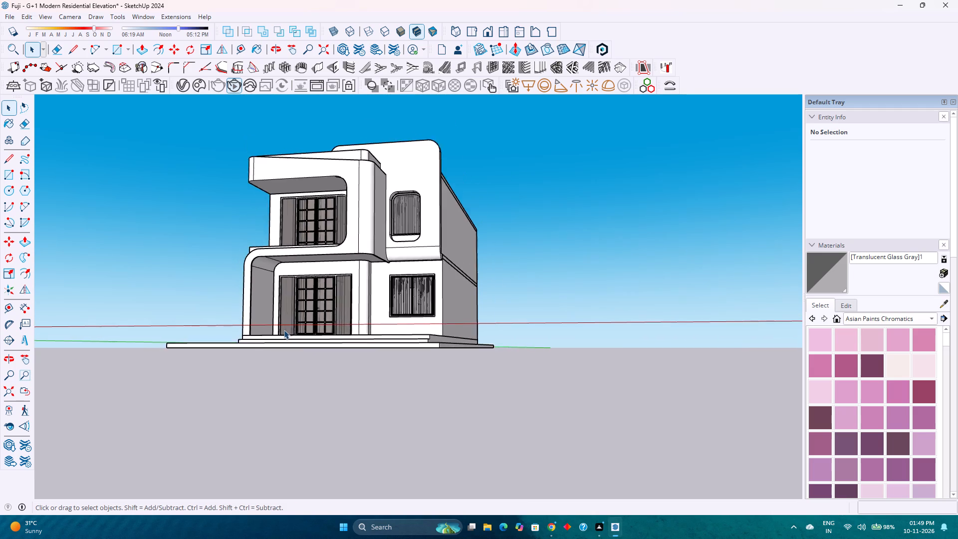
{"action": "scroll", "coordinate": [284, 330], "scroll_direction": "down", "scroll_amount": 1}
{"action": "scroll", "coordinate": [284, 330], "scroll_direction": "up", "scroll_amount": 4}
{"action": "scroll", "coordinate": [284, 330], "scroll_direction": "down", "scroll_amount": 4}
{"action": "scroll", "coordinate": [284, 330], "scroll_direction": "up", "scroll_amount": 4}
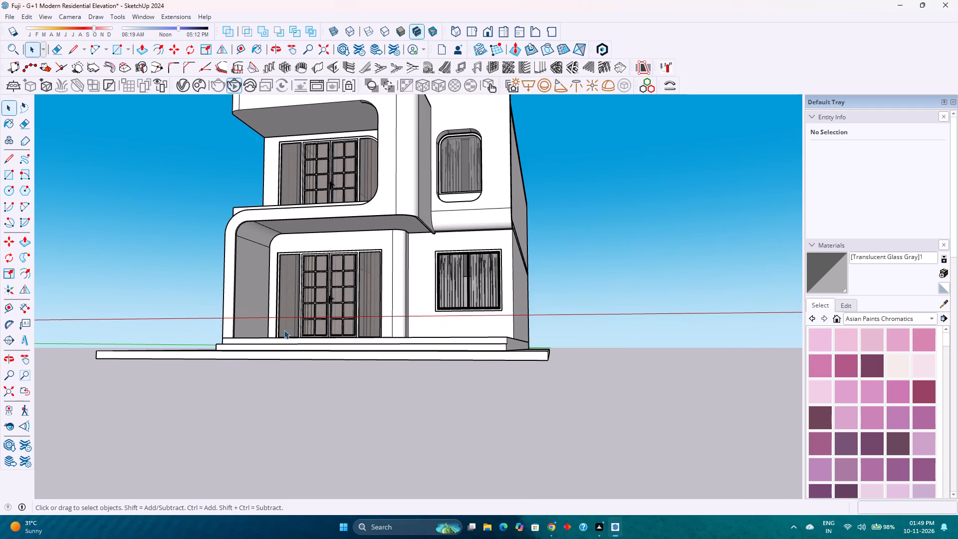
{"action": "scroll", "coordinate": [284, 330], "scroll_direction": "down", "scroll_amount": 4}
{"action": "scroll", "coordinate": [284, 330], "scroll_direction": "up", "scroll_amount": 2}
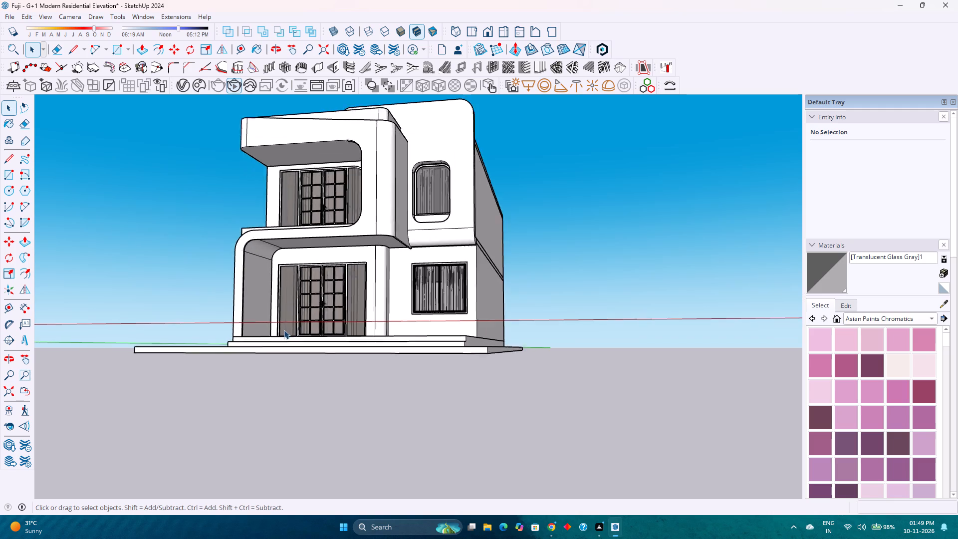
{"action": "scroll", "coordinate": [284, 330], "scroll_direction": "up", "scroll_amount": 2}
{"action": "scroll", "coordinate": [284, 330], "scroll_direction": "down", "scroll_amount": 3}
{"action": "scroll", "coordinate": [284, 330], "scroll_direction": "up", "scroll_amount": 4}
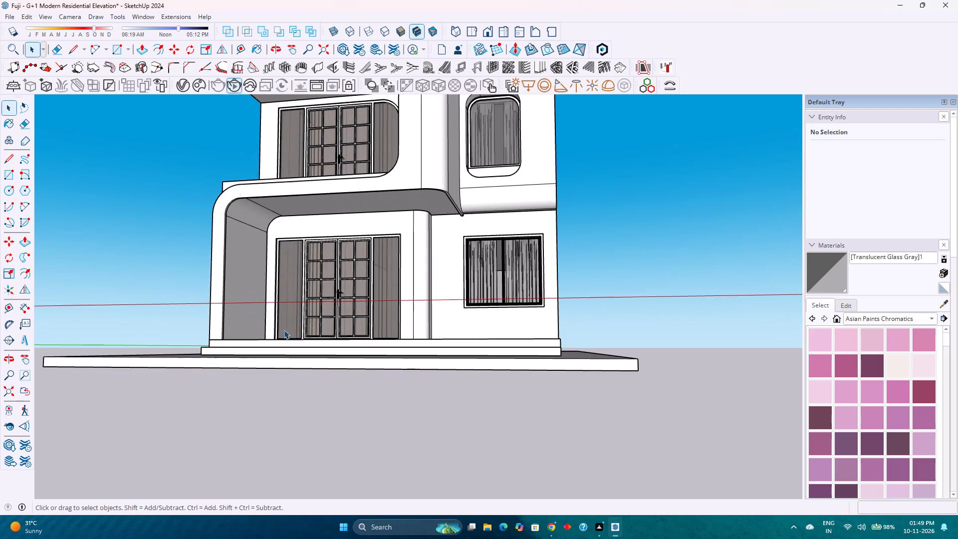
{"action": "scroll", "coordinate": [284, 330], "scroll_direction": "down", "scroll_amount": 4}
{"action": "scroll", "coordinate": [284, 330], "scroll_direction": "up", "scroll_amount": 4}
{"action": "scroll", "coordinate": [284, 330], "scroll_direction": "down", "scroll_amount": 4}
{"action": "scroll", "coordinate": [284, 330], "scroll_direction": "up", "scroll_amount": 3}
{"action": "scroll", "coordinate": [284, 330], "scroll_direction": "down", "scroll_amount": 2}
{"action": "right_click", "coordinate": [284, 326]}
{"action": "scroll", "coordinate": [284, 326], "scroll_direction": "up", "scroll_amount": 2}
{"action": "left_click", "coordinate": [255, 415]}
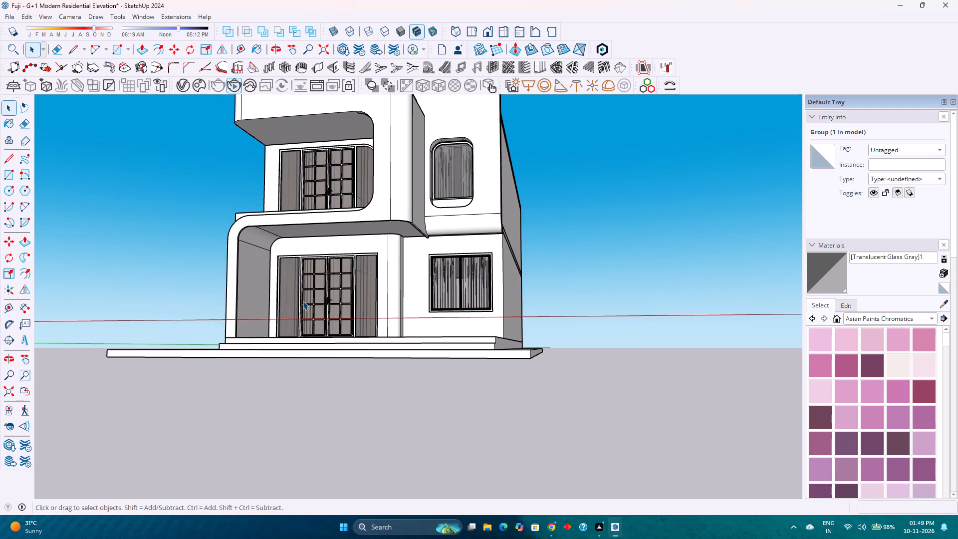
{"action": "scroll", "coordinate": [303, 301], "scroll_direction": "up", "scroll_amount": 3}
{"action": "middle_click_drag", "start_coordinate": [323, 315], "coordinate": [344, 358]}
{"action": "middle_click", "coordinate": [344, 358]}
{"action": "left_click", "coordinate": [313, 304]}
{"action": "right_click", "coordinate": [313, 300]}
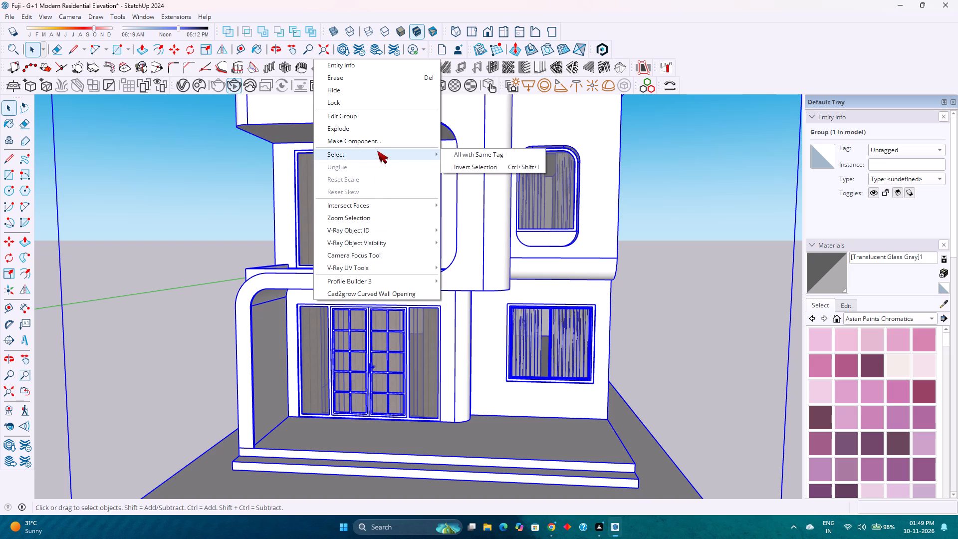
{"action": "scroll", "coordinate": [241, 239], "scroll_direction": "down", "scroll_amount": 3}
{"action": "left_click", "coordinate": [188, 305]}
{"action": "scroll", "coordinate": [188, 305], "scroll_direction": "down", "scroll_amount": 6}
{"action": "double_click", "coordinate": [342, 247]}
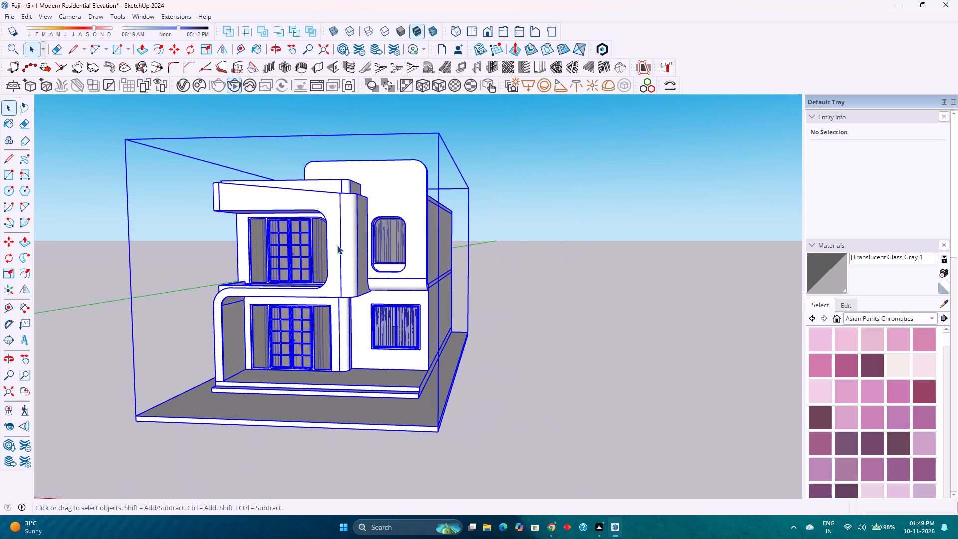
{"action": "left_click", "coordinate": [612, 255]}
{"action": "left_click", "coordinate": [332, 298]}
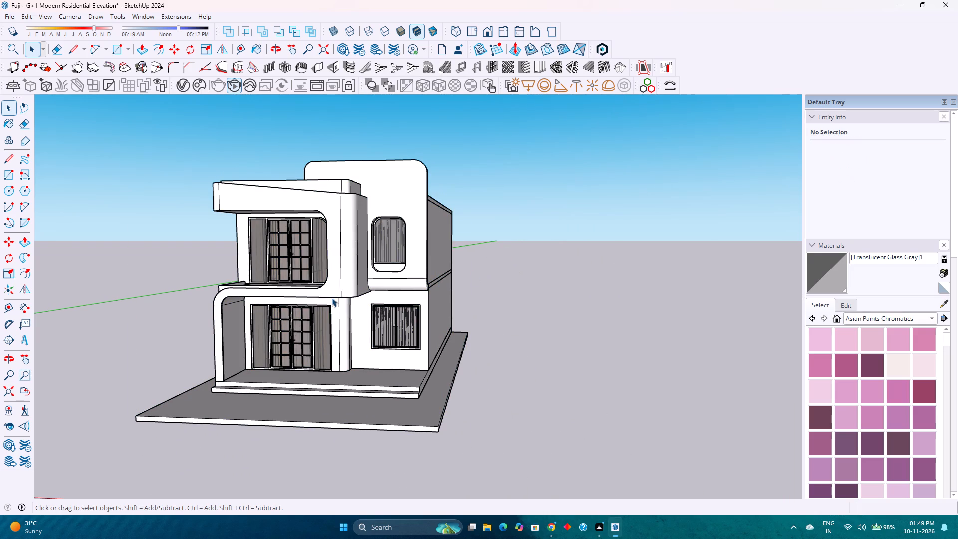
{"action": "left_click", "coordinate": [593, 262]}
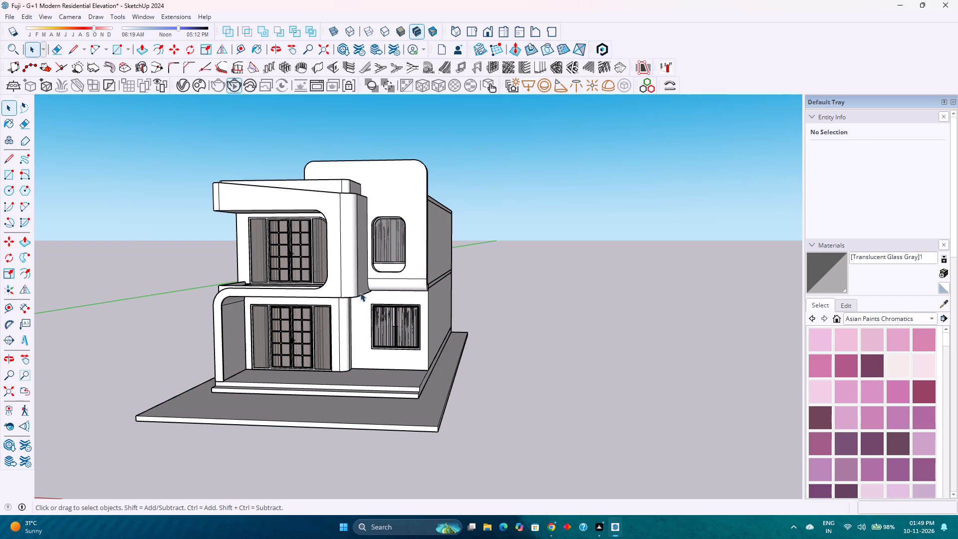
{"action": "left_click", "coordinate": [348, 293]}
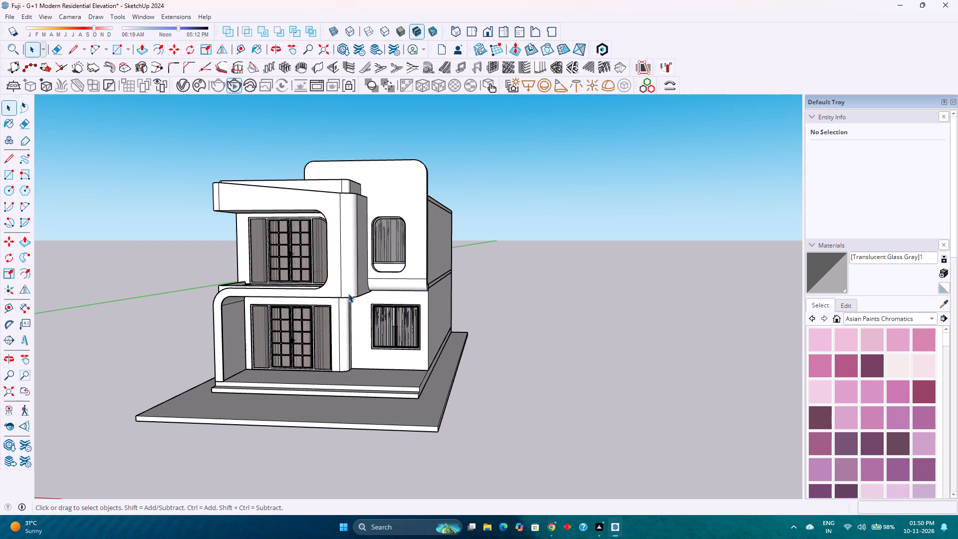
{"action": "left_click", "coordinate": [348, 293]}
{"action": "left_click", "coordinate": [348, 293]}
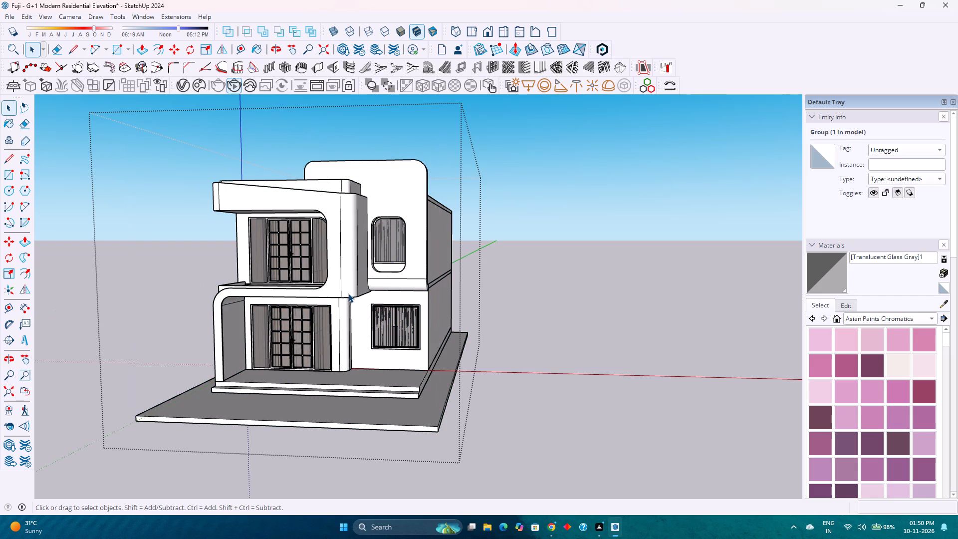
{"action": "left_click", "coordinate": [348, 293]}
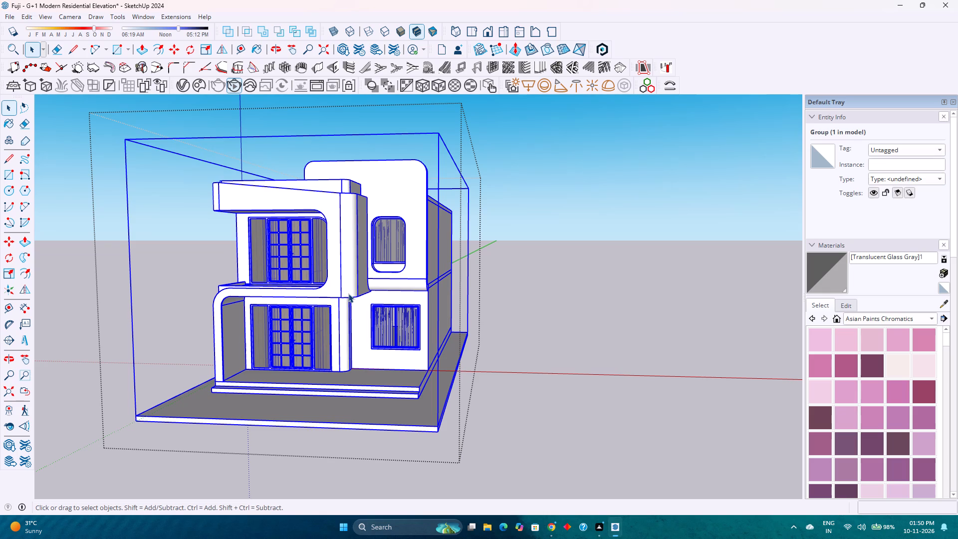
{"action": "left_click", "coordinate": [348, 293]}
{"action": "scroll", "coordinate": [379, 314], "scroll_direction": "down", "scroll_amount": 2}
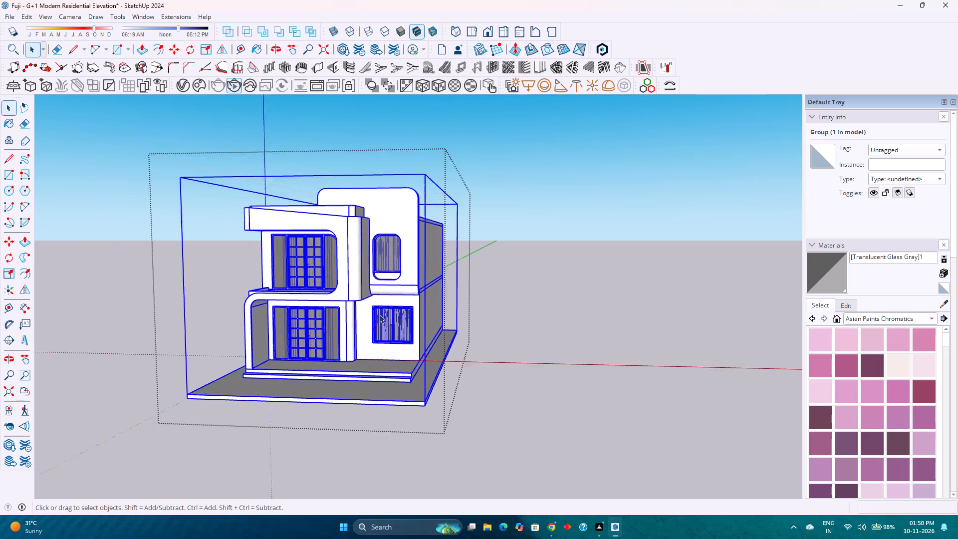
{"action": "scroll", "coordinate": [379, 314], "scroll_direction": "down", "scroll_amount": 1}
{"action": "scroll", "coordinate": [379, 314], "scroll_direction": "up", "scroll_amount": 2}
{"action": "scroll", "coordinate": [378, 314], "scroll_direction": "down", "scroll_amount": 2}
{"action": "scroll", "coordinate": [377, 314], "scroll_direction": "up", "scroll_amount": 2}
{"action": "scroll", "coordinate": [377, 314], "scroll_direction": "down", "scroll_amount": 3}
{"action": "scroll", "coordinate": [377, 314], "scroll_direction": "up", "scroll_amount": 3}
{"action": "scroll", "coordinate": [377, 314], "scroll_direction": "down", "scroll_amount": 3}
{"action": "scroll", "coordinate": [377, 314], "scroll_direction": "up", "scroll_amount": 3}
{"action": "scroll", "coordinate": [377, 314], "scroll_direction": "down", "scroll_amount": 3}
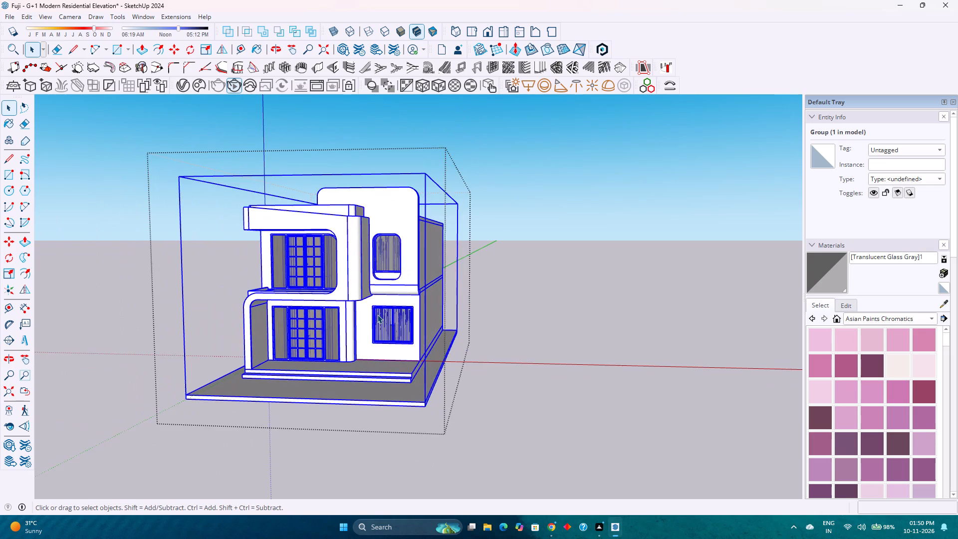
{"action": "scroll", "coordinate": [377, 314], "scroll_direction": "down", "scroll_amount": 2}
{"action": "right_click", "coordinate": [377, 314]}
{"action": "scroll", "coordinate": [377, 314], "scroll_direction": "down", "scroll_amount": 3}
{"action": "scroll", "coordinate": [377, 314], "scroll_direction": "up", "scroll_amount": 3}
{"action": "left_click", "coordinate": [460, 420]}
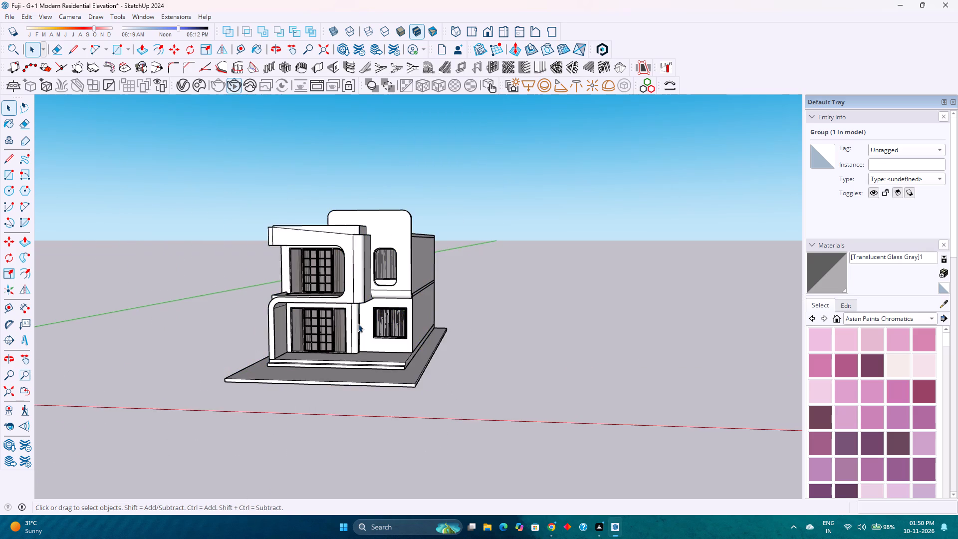
Open the outer group containing the whole house for editing.
{"action": "scroll", "coordinate": [313, 291], "scroll_direction": "up", "scroll_amount": 3}
{"action": "left_click", "coordinate": [313, 291]}
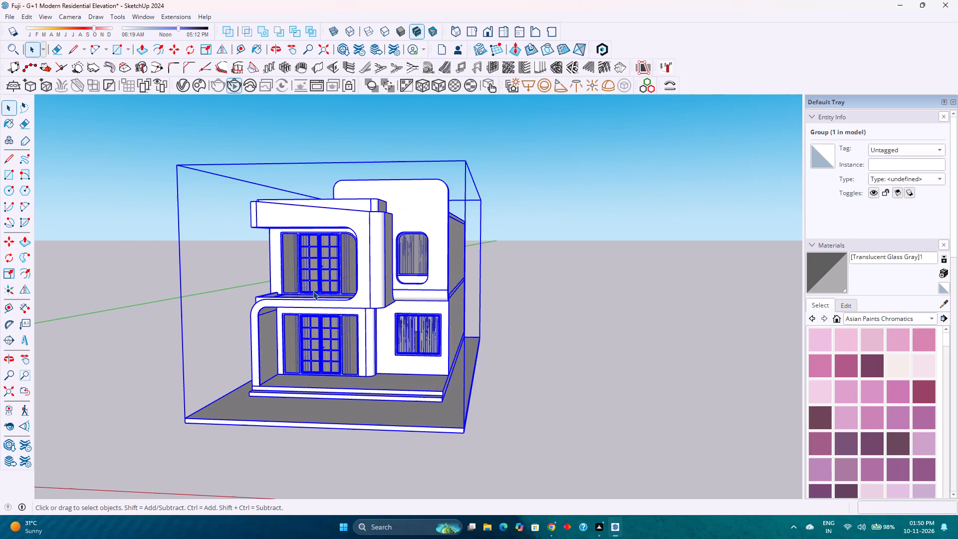
{"action": "double_click", "coordinate": [313, 291]}
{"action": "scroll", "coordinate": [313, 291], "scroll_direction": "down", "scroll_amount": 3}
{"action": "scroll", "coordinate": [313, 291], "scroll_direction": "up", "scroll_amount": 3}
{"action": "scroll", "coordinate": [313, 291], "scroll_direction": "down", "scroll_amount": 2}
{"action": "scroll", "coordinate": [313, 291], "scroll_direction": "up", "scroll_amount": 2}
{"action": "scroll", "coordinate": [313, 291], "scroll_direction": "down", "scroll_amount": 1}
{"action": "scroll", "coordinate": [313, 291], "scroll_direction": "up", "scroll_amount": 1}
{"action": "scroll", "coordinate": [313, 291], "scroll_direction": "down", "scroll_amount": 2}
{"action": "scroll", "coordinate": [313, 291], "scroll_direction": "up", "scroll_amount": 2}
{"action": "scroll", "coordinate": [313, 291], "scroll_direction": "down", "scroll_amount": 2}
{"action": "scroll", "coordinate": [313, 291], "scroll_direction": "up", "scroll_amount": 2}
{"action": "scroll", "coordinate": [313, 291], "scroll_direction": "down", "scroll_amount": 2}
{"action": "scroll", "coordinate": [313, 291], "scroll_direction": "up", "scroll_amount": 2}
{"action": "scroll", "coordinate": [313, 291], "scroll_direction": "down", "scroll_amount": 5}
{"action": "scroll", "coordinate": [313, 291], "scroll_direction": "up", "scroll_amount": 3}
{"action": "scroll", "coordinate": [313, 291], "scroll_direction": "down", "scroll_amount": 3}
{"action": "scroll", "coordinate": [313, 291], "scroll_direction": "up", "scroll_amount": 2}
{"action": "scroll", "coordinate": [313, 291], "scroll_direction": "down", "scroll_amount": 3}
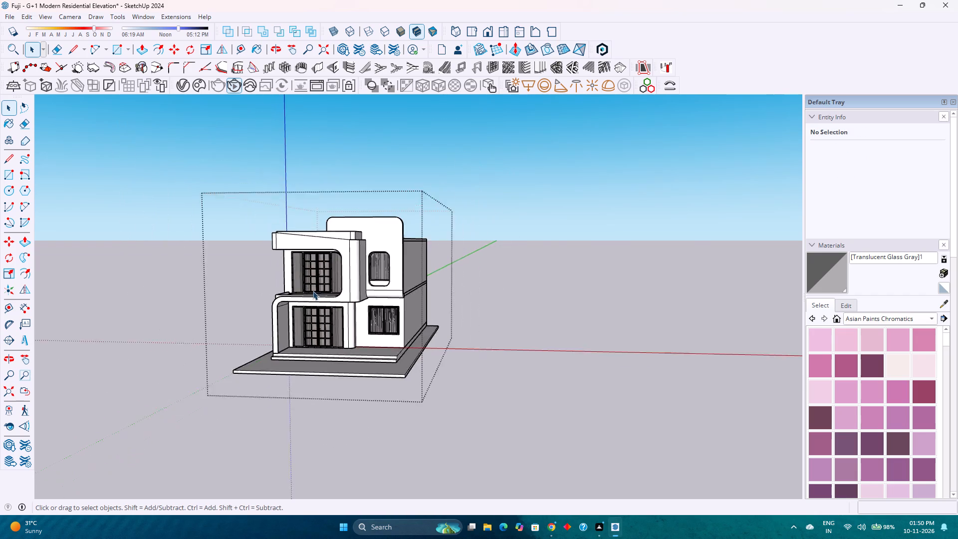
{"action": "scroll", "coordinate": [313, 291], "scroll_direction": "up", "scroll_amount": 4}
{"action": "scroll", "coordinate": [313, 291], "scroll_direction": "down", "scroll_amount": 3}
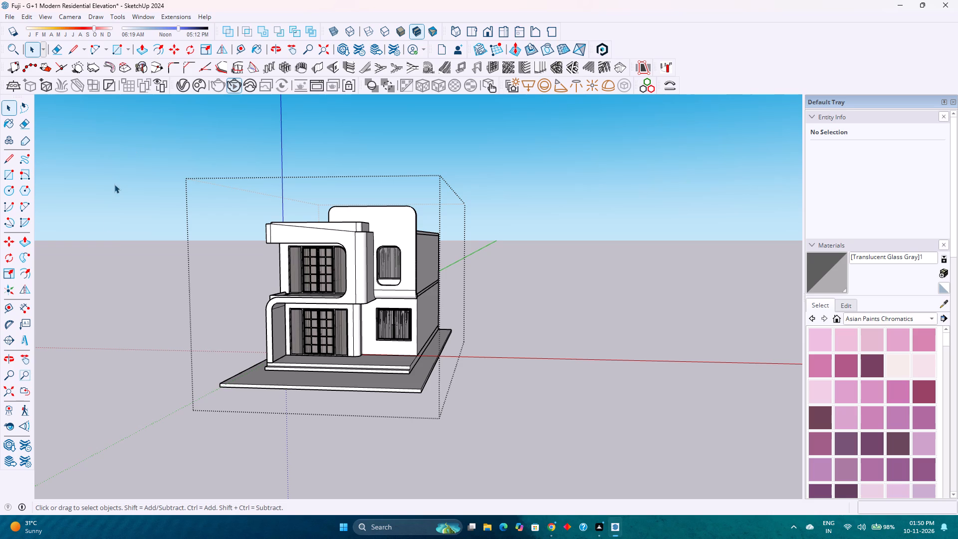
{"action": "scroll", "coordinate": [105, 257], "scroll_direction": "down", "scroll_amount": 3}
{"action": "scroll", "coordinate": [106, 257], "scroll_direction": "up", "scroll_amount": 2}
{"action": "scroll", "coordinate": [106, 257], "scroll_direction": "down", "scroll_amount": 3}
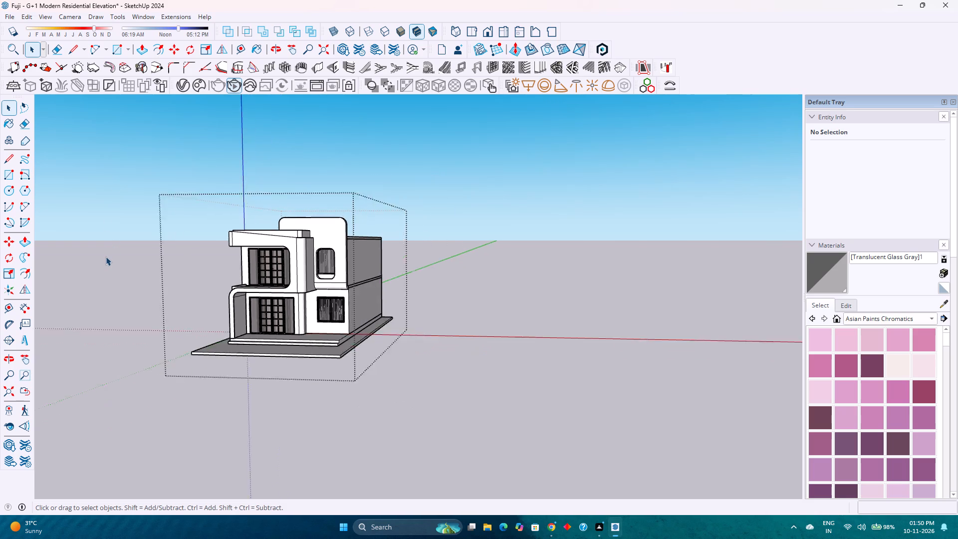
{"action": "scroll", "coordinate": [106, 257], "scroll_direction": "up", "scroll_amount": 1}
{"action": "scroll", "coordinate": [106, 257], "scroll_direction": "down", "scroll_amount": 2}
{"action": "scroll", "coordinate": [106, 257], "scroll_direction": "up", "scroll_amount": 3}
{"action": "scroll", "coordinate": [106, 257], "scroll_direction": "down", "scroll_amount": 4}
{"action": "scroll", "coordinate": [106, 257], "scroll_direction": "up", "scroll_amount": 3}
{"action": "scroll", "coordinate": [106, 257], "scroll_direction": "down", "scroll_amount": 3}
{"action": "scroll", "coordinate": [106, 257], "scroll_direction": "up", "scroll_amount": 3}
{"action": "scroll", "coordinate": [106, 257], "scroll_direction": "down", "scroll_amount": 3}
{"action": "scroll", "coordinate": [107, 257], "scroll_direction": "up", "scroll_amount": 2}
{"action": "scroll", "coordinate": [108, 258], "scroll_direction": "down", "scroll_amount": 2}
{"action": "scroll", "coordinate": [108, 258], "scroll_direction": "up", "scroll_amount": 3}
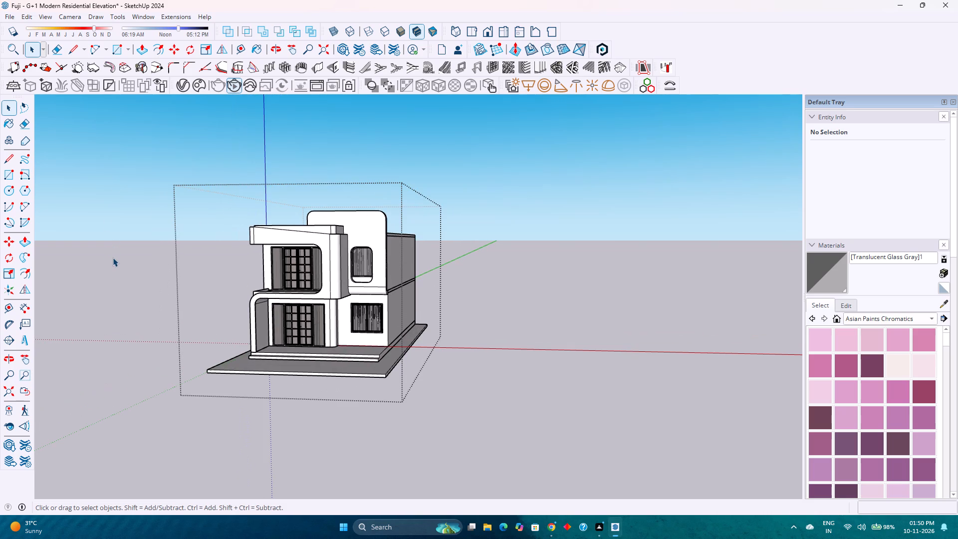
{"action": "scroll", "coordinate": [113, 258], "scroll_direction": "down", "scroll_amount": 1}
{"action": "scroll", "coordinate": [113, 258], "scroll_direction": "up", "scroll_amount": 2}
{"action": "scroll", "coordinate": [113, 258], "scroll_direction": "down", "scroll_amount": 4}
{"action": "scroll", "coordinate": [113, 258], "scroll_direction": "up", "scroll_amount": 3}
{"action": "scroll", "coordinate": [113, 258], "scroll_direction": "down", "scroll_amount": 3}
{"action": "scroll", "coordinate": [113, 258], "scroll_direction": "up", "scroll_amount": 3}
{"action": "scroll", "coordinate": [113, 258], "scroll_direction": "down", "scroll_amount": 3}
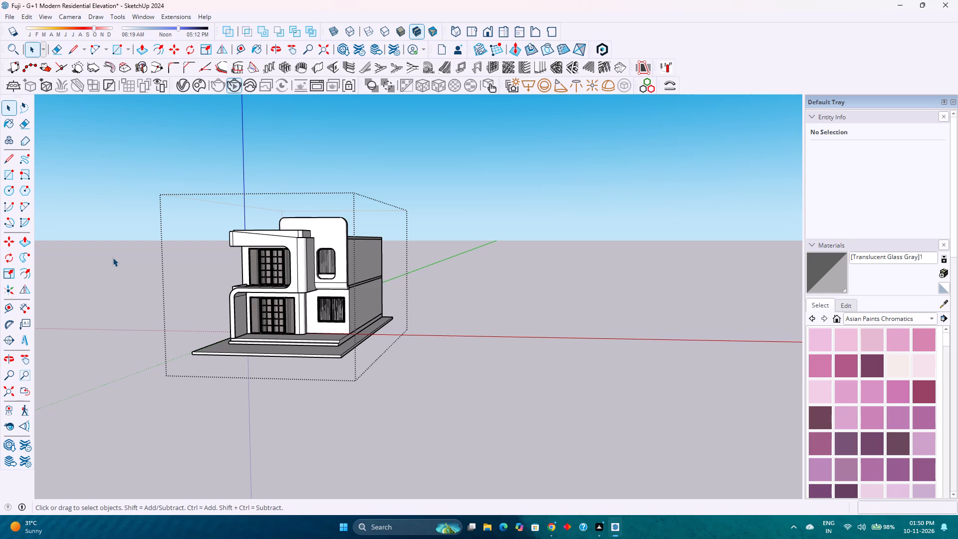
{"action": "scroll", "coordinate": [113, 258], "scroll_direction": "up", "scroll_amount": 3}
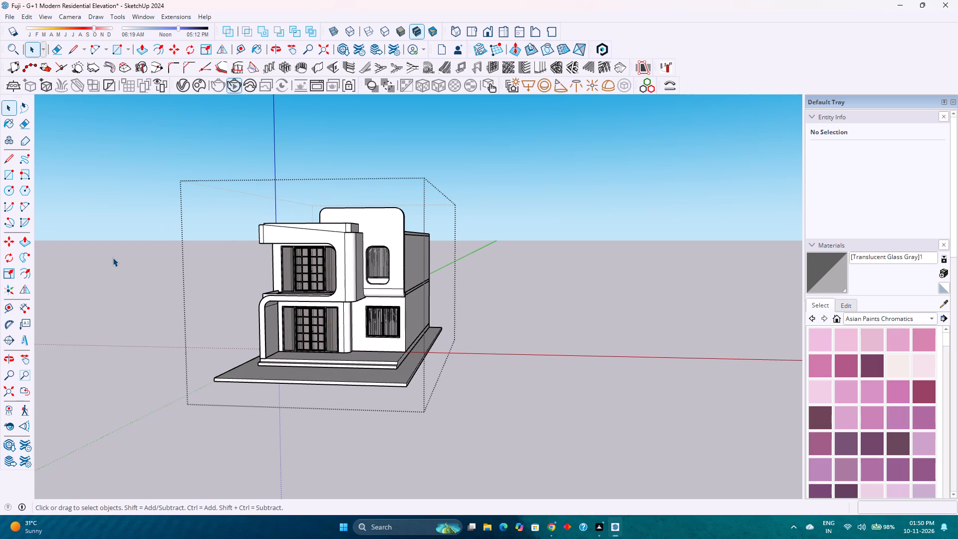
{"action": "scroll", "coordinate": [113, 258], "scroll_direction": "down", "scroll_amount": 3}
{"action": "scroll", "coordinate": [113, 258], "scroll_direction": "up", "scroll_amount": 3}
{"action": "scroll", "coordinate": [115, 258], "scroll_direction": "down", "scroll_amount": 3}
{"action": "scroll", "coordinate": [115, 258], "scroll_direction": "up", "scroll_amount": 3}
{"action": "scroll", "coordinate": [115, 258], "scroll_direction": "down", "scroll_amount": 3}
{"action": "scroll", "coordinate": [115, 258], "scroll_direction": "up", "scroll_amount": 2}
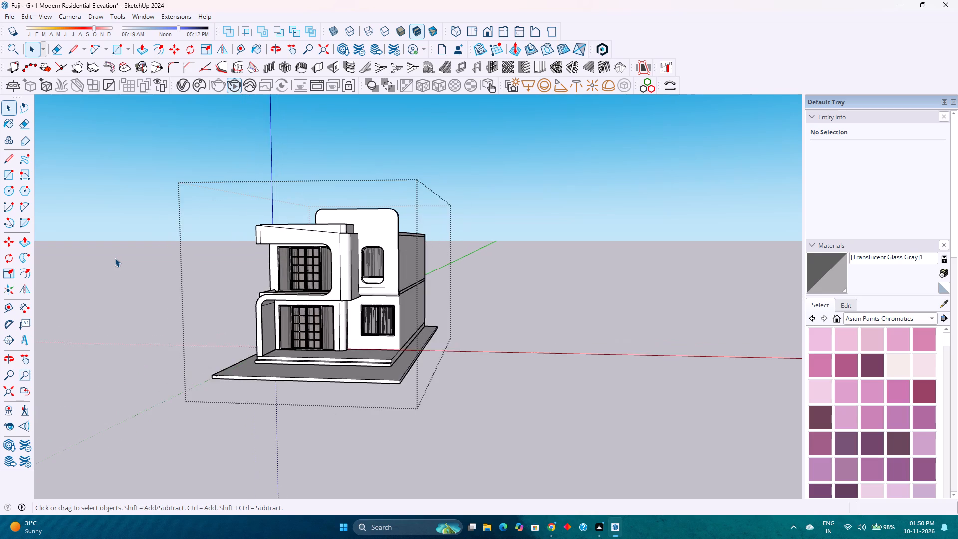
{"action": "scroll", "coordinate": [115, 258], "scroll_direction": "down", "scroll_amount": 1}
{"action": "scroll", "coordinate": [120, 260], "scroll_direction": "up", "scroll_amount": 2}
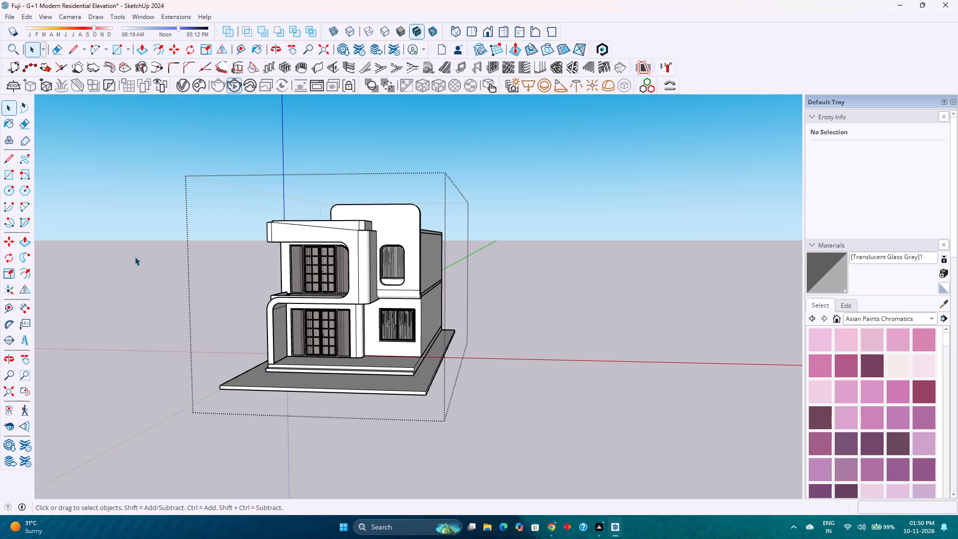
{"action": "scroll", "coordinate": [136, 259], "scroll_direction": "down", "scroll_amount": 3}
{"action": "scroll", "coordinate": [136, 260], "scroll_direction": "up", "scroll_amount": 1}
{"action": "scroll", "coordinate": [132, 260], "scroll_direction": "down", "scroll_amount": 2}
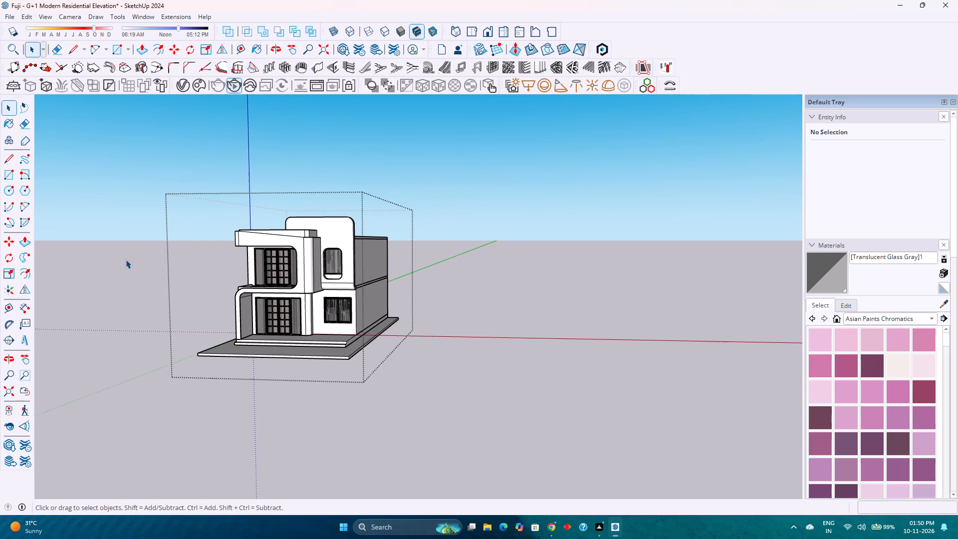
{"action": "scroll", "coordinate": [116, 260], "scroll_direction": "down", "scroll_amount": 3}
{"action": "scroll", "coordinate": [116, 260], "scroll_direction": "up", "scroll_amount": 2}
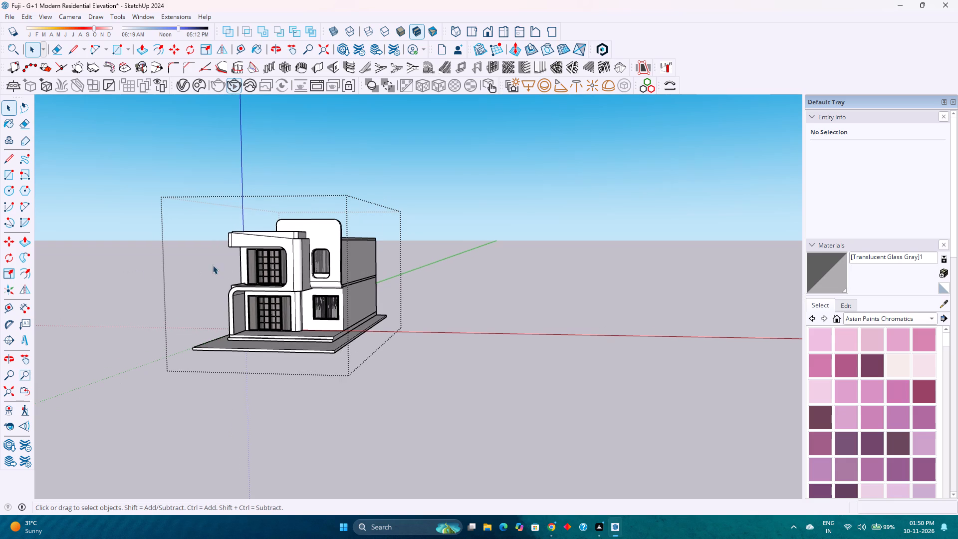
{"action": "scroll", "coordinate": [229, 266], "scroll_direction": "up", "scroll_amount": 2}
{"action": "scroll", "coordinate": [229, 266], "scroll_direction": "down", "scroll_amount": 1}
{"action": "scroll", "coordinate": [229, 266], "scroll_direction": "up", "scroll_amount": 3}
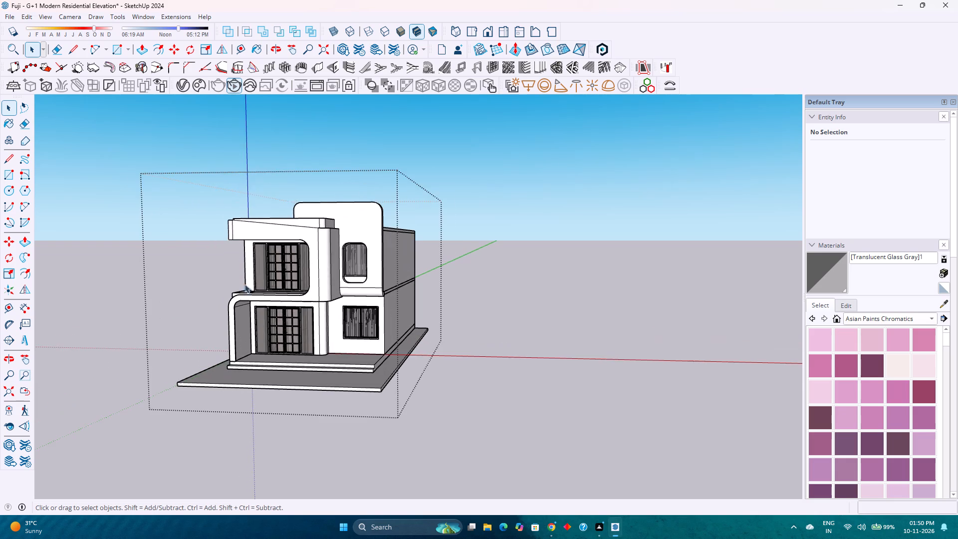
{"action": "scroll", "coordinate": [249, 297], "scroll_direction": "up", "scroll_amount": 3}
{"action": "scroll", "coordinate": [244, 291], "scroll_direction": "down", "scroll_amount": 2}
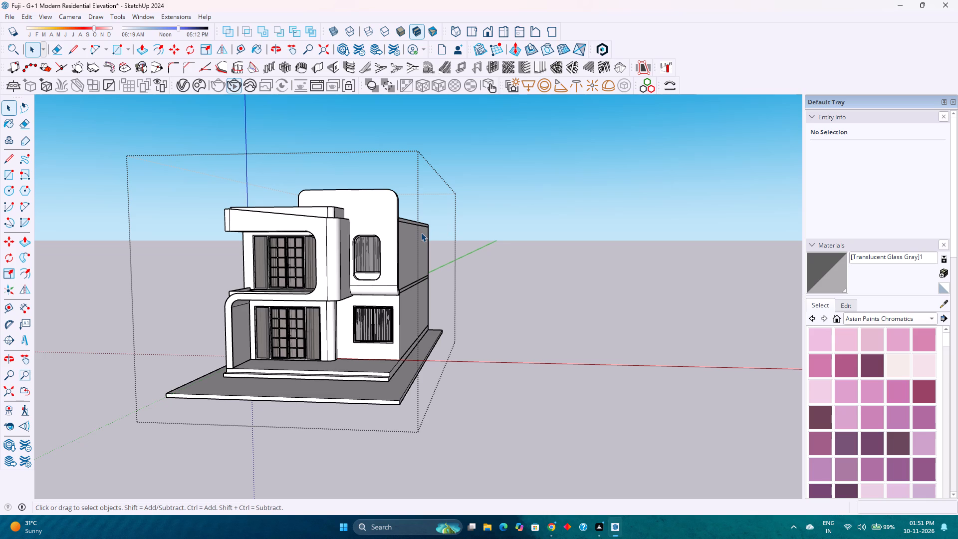
Open the curved facade frame's group and hide its large front face to expose the inside of the frame.
{"action": "scroll", "coordinate": [226, 345], "scroll_direction": "up", "scroll_amount": 7}
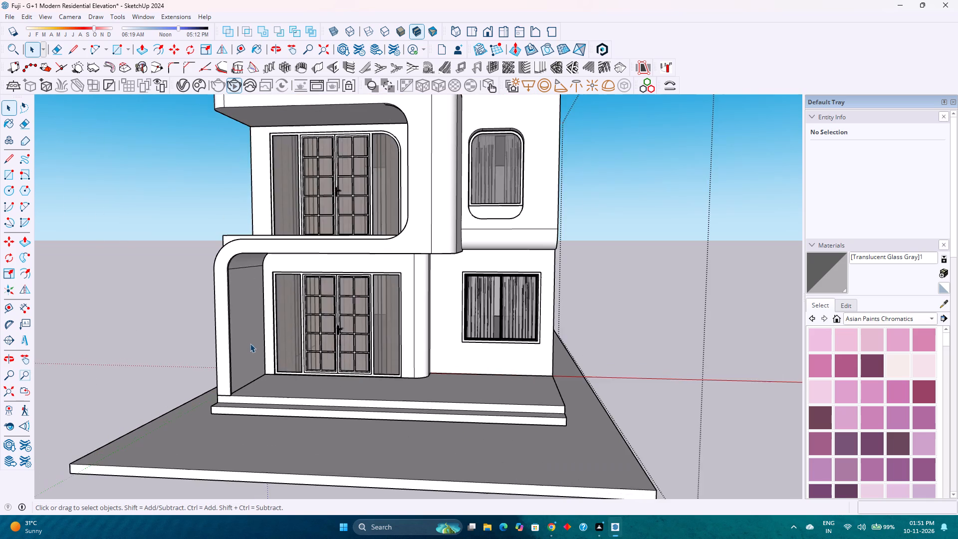
{"action": "middle_click_drag", "start_coordinate": [283, 352], "coordinate": [128, 362]}
{"action": "scroll", "coordinate": [128, 362], "scroll_direction": "down", "scroll_amount": 2}
{"action": "scroll", "coordinate": [68, 302], "scroll_direction": "up", "scroll_amount": 4}
{"action": "middle_click_drag", "start_coordinate": [82, 305], "coordinate": [171, 331]}
{"action": "scroll", "coordinate": [216, 329], "scroll_direction": "up", "scroll_amount": 8}
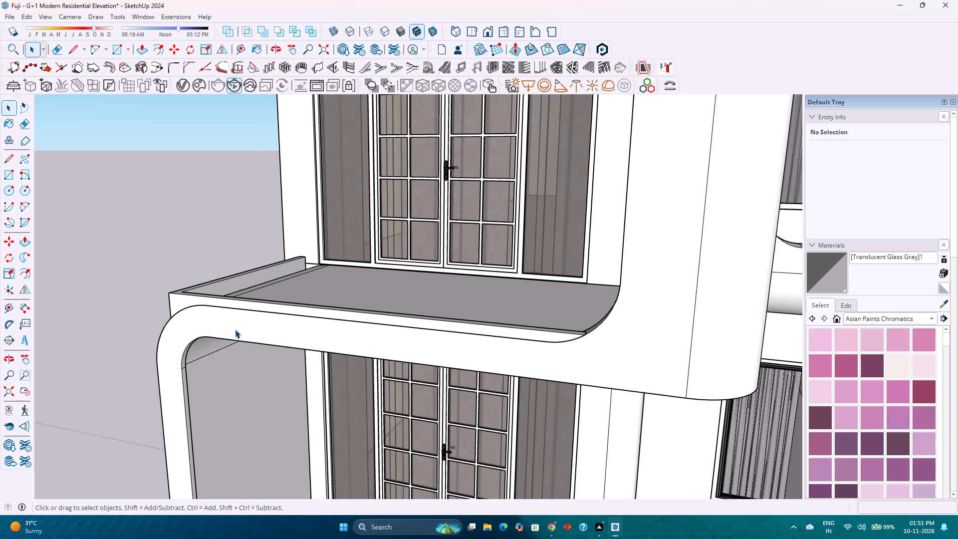
{"action": "middle_click_drag", "start_coordinate": [235, 329], "coordinate": [217, 323]}
{"action": "left_click", "coordinate": [215, 320]}
{"action": "left_click", "coordinate": [215, 320]}
{"action": "double_click", "coordinate": [215, 320]}
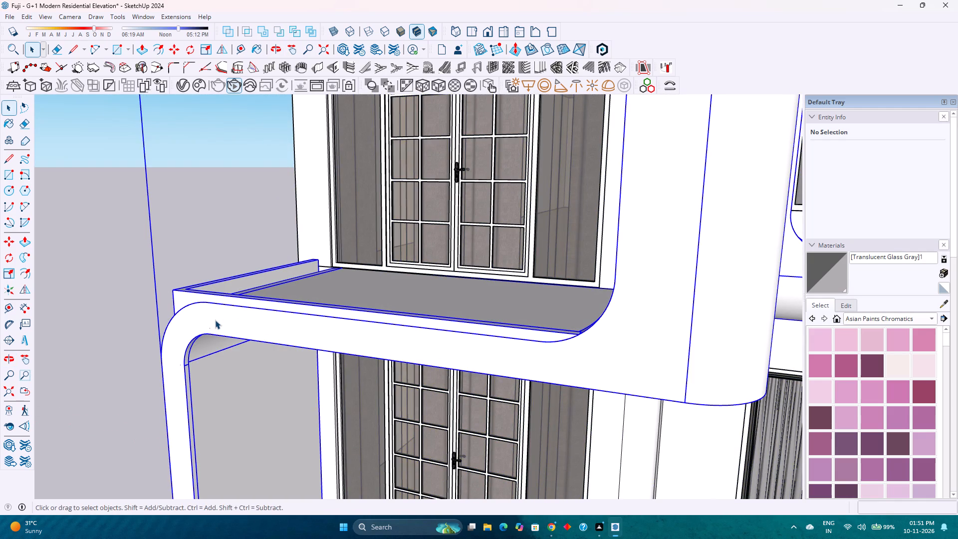
{"action": "left_click", "coordinate": [216, 320]}
{"action": "right_click", "coordinate": [216, 320]}
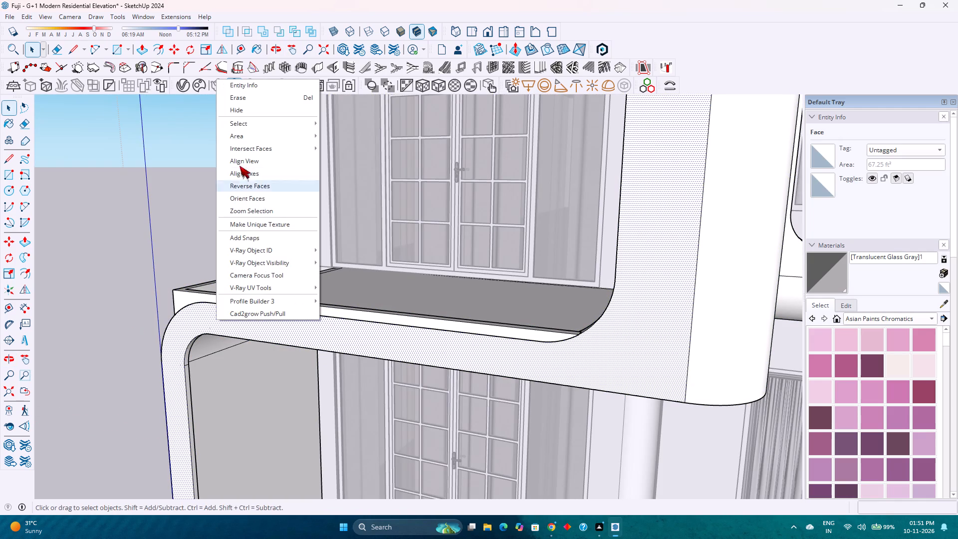
{"action": "left_click", "coordinate": [243, 112]}
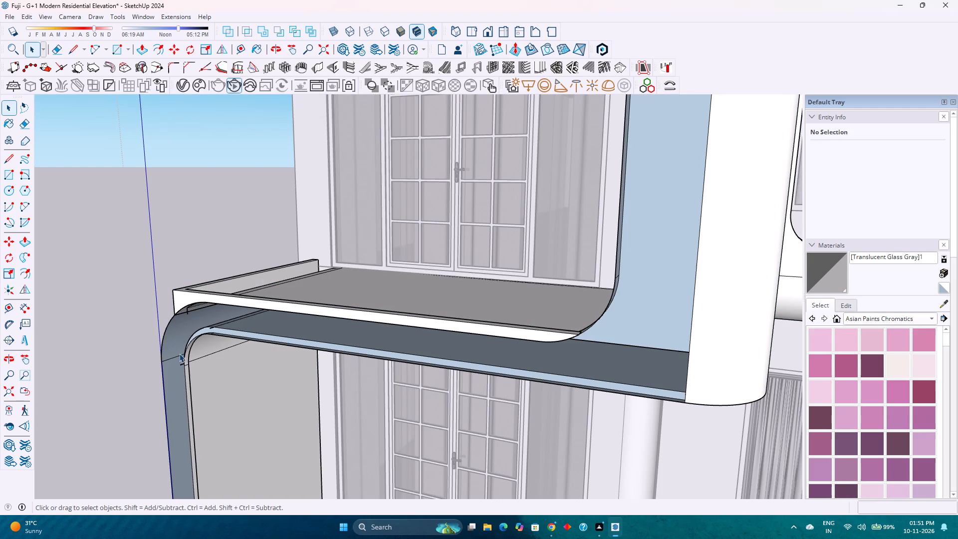
Inside the balcony slab's group, delete the stray vertical edge under the slab's outer front corner, and leave the group.
{"action": "scroll", "coordinate": [192, 318], "scroll_direction": "up", "scroll_amount": 12}
{"action": "left_click", "coordinate": [182, 307]}
{"action": "scroll", "coordinate": [182, 307], "scroll_direction": "up", "scroll_amount": 2}
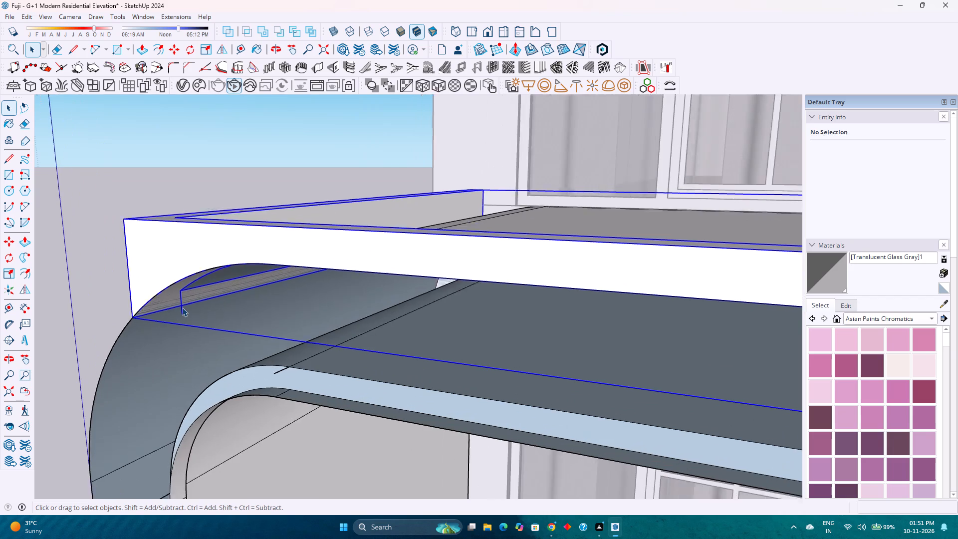
{"action": "scroll", "coordinate": [182, 307], "scroll_direction": "up", "scroll_amount": 2}
{"action": "double_click", "coordinate": [182, 307]}
{"action": "scroll", "coordinate": [182, 307], "scroll_direction": "up", "scroll_amount": 3}
{"action": "left_click", "coordinate": [182, 307]}
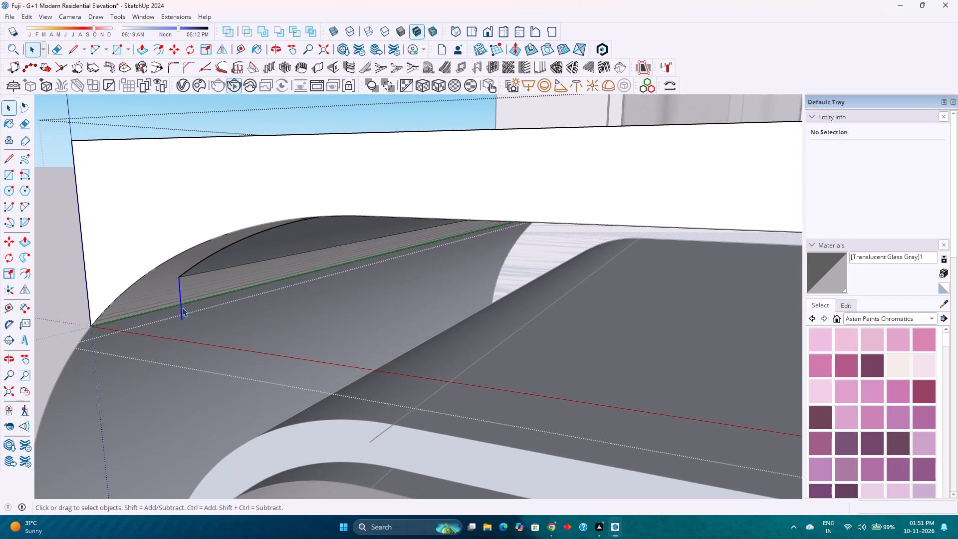
{"action": "key", "text": "Delete"}
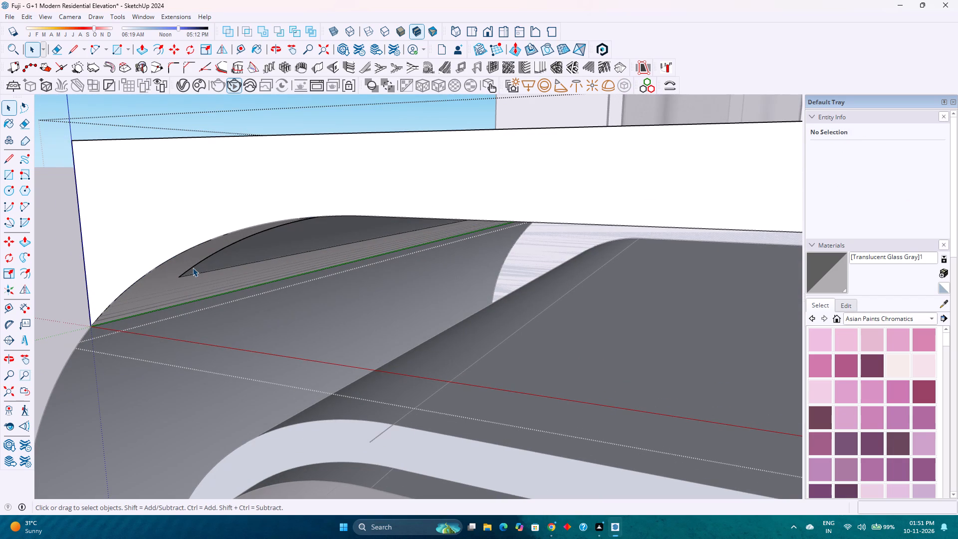
{"action": "middle_click_drag", "start_coordinate": [192, 267], "coordinate": [275, 147]}
{"action": "middle_click", "coordinate": [275, 147]}
{"action": "middle_click_drag", "start_coordinate": [275, 147], "coordinate": [221, 188]}
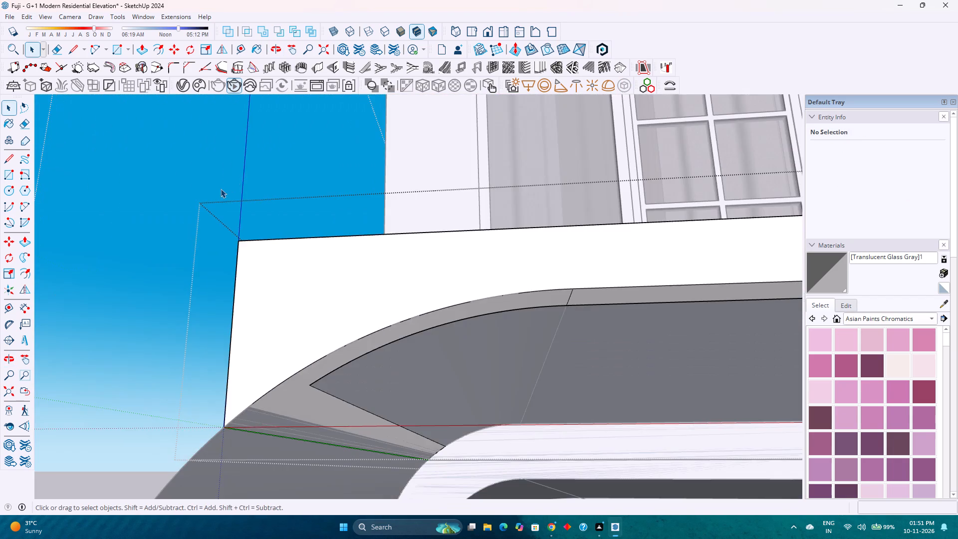
{"action": "scroll", "coordinate": [219, 189], "scroll_direction": "down", "scroll_amount": 10}
{"action": "middle_click_drag", "start_coordinate": [235, 215], "coordinate": [221, 340]}
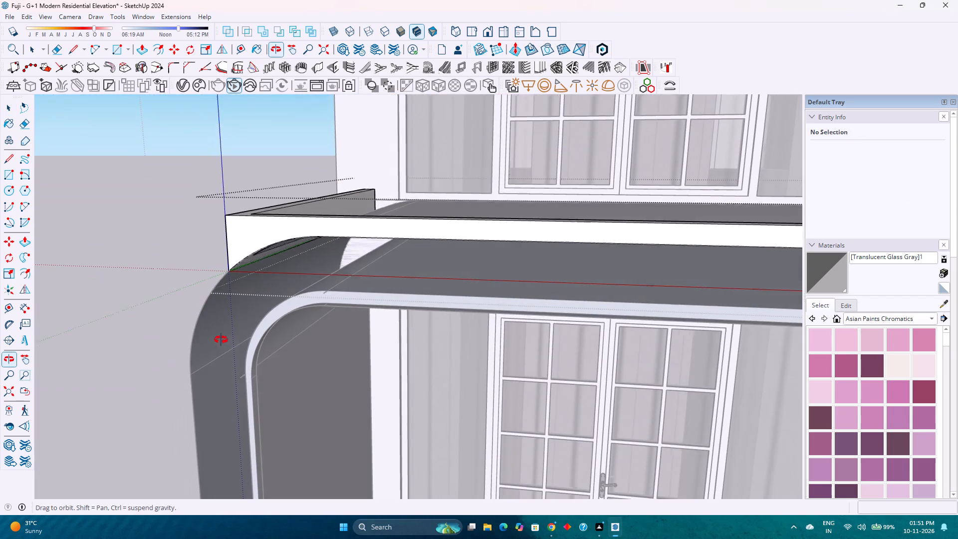
{"action": "middle_click_drag", "start_coordinate": [221, 340], "coordinate": [222, 341]}
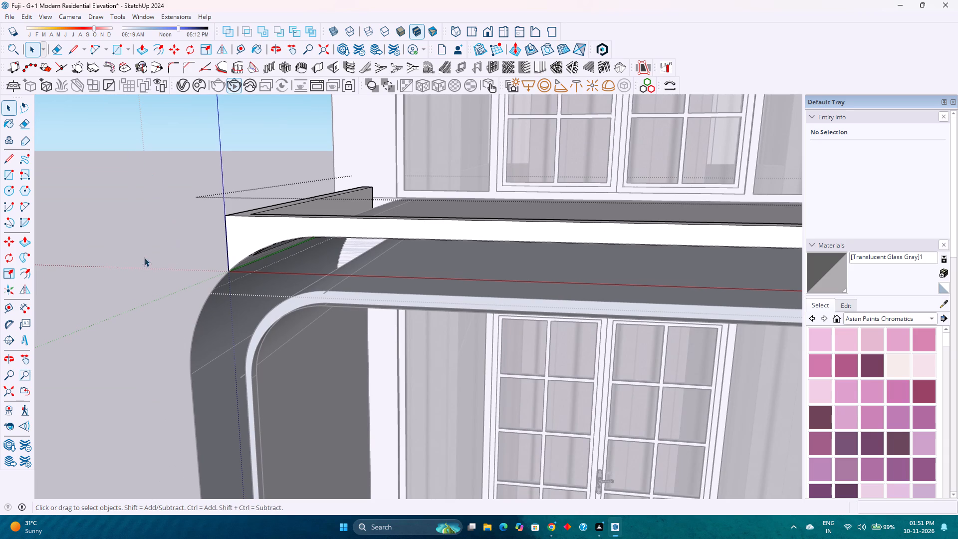
{"action": "left_click", "coordinate": [135, 249]}
Delete the two short stray edges inside the lower frame, one at each end of its inner corner curve.
{"action": "left_click", "coordinate": [261, 337]}
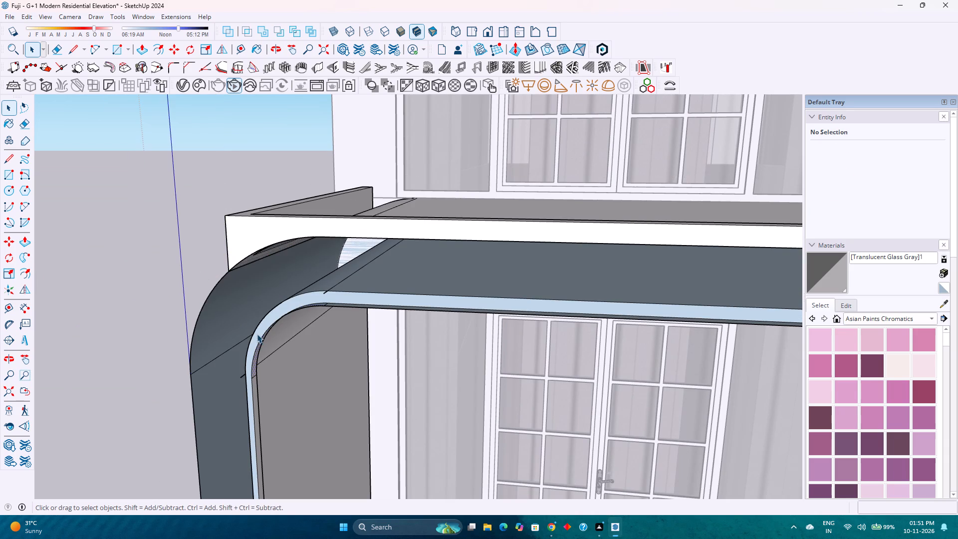
{"action": "left_click", "coordinate": [257, 334]}
{"action": "left_click", "coordinate": [241, 377]}
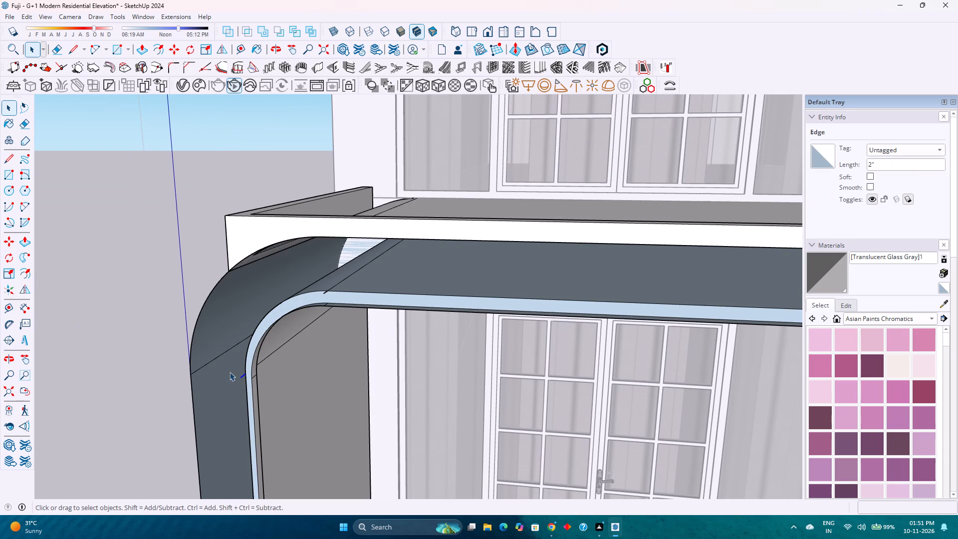
{"action": "key", "text": "Delete"}
{"action": "left_click", "coordinate": [324, 292]}
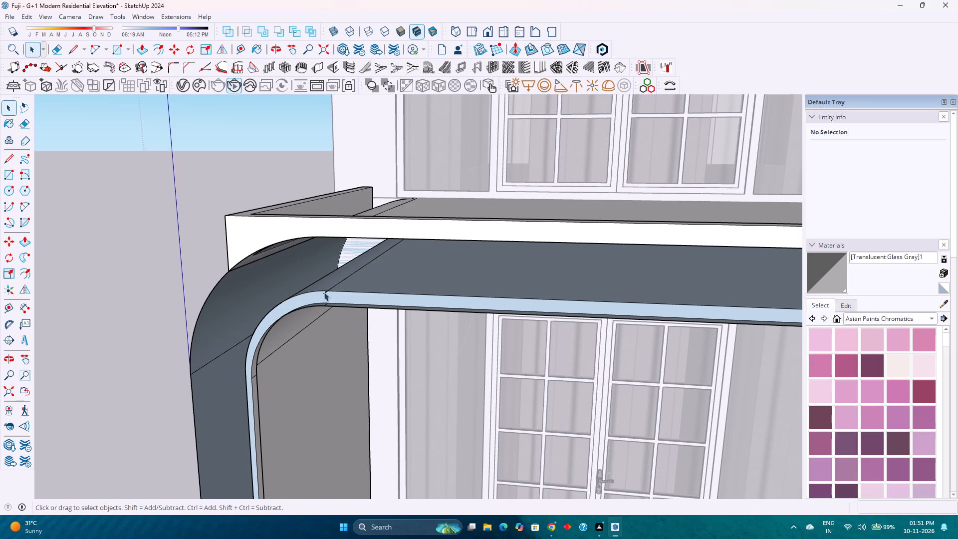
{"action": "scroll", "coordinate": [322, 297], "scroll_direction": "up", "scroll_amount": 8}
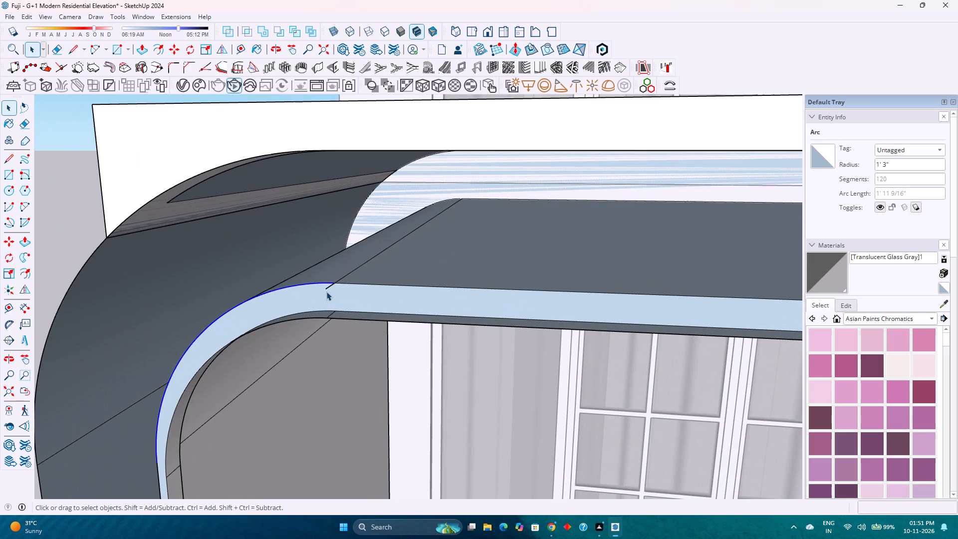
{"action": "left_click", "coordinate": [327, 289]}
{"action": "key", "text": "Delete"}
Unhide all hidden geometry to restore the front face of the curved facade frame.
{"action": "scroll", "coordinate": [305, 296], "scroll_direction": "down", "scroll_amount": 9}
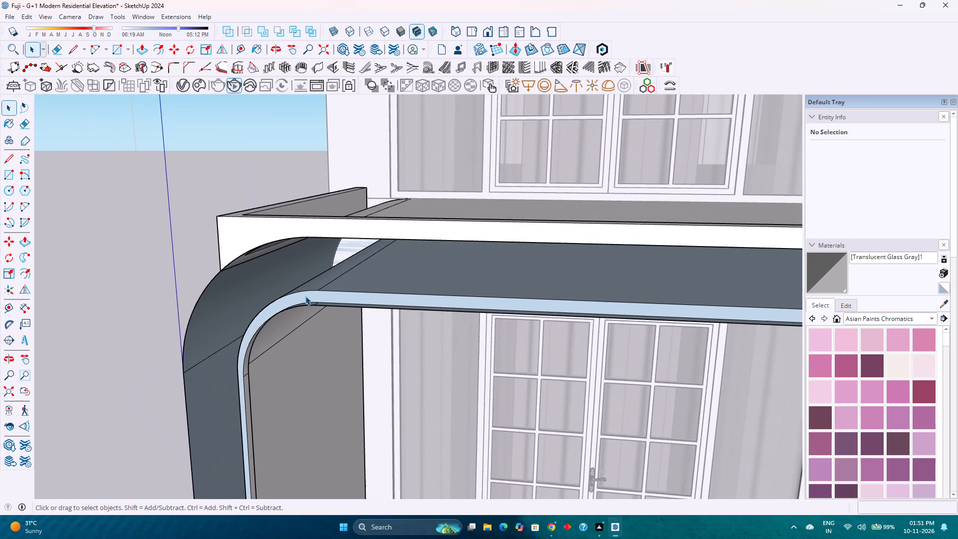
{"action": "scroll", "coordinate": [305, 296], "scroll_direction": "down", "scroll_amount": 20}
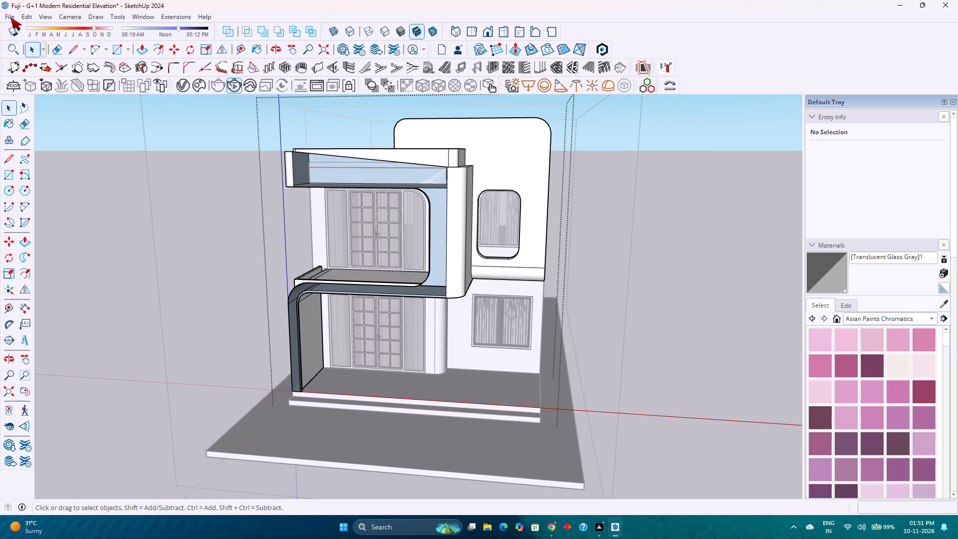
{"action": "left_click", "coordinate": [24, 16]}
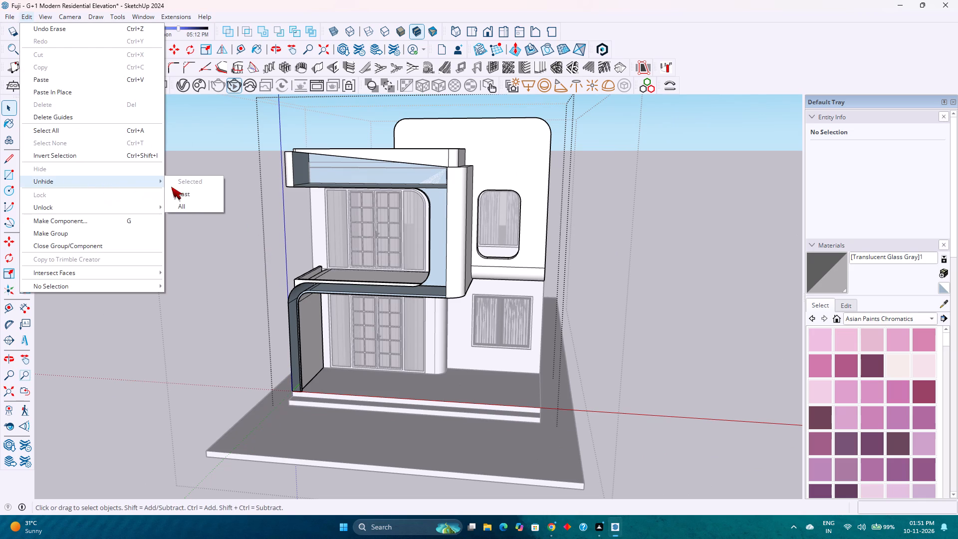
{"action": "left_click", "coordinate": [188, 205]}
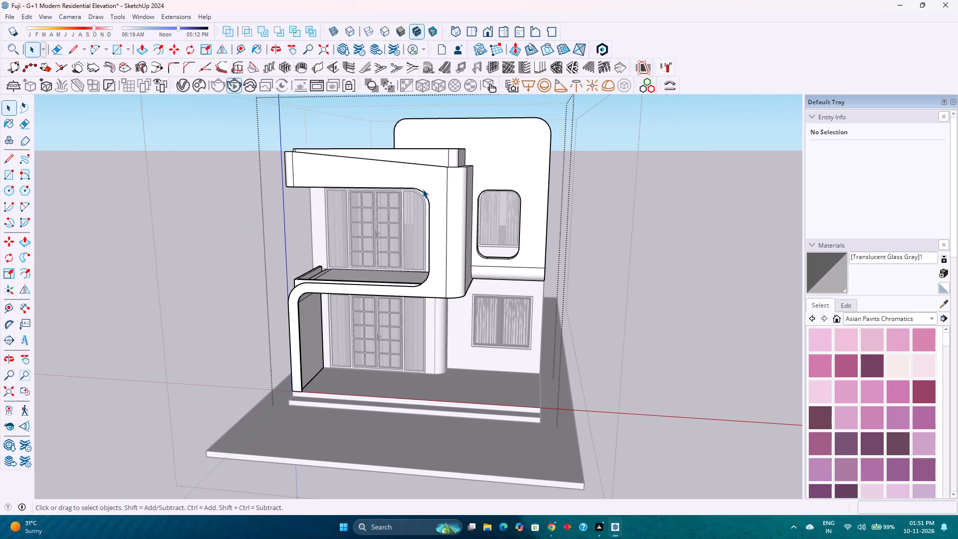
Examine the curved facade frame, balcony and upper window frame from the front, above and both sides of the house.
{"action": "scroll", "coordinate": [423, 189], "scroll_direction": "up", "scroll_amount": 3}
{"action": "scroll", "coordinate": [423, 189], "scroll_direction": "down", "scroll_amount": 4}
{"action": "middle_click_drag", "start_coordinate": [425, 194], "coordinate": [286, 275]}
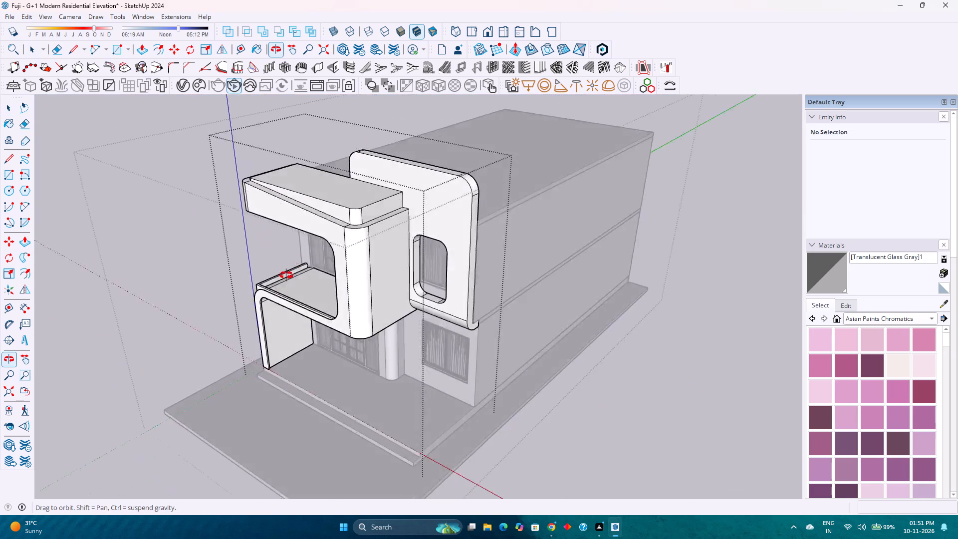
{"action": "middle_click_drag", "start_coordinate": [286, 275], "coordinate": [666, 252]}
{"action": "scroll", "coordinate": [476, 208], "scroll_direction": "up", "scroll_amount": 7}
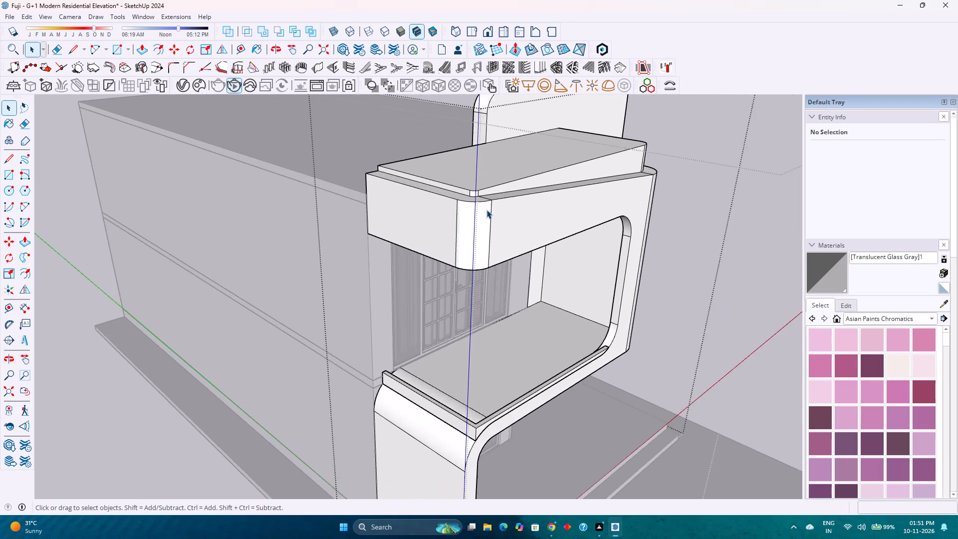
{"action": "scroll", "coordinate": [488, 211], "scroll_direction": "up", "scroll_amount": 2}
{"action": "middle_click_drag", "start_coordinate": [488, 211], "coordinate": [685, 200]}
{"action": "middle_click", "coordinate": [685, 200]}
{"action": "scroll", "coordinate": [405, 252], "scroll_direction": "down", "scroll_amount": 5}
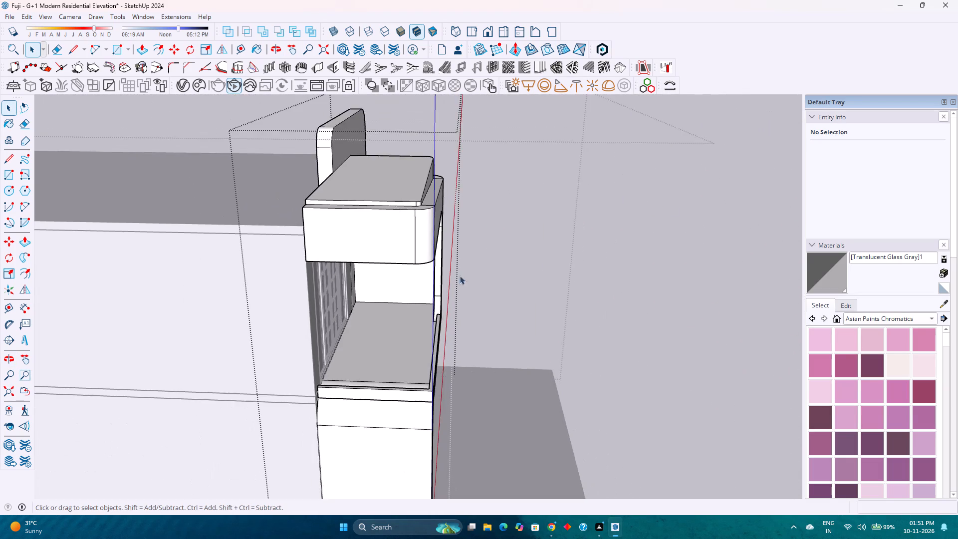
{"action": "scroll", "coordinate": [473, 276], "scroll_direction": "down", "scroll_amount": 3}
{"action": "scroll", "coordinate": [465, 276], "scroll_direction": "up", "scroll_amount": 2}
{"action": "middle_click_drag", "start_coordinate": [464, 275], "coordinate": [198, 380]}
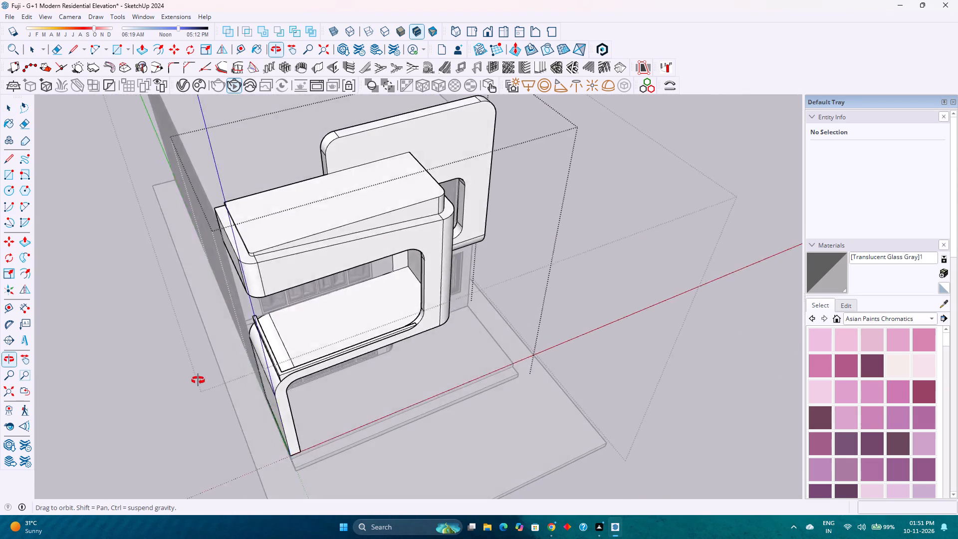
{"action": "middle_click_drag", "start_coordinate": [198, 380], "coordinate": [268, 330]}
{"action": "middle_click", "coordinate": [268, 330]}
{"action": "scroll", "coordinate": [262, 328], "scroll_direction": "down", "scroll_amount": 3}
{"action": "middle_click_drag", "start_coordinate": [404, 286], "coordinate": [83, 288]}
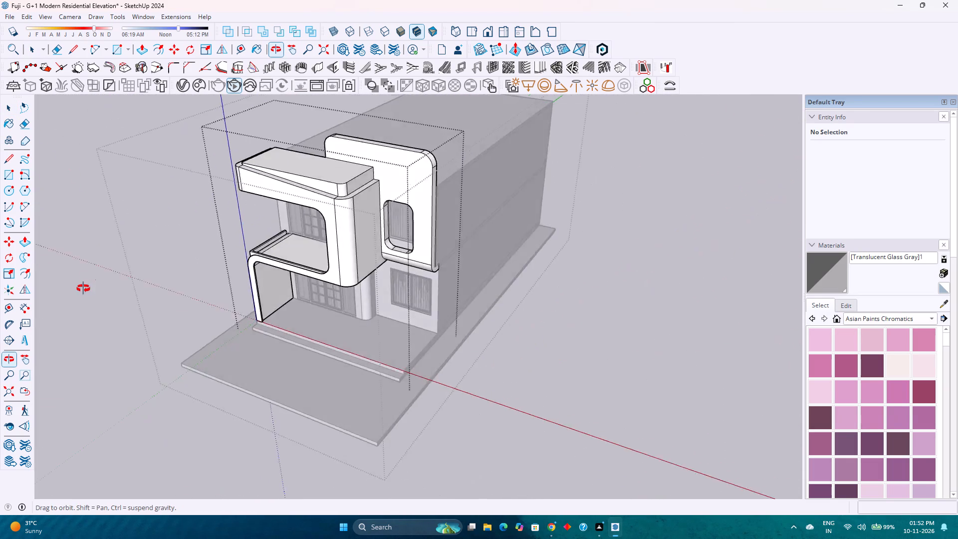
{"action": "middle_click_drag", "start_coordinate": [83, 288], "coordinate": [280, 134]}
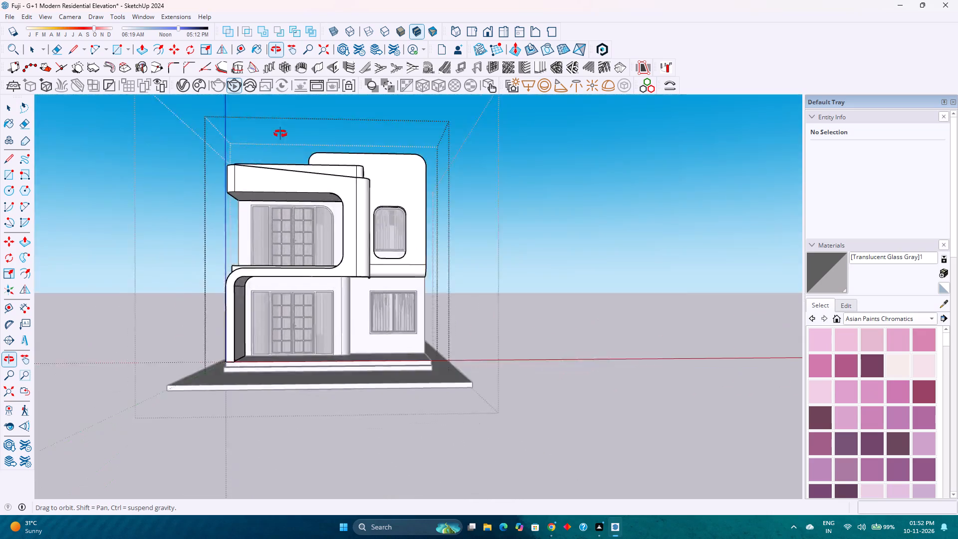
{"action": "middle_click_drag", "start_coordinate": [280, 134], "coordinate": [517, 220]}
{"action": "scroll", "coordinate": [527, 234], "scroll_direction": "down", "scroll_amount": 9}
{"action": "middle_click_drag", "start_coordinate": [525, 247], "coordinate": [455, 244]}
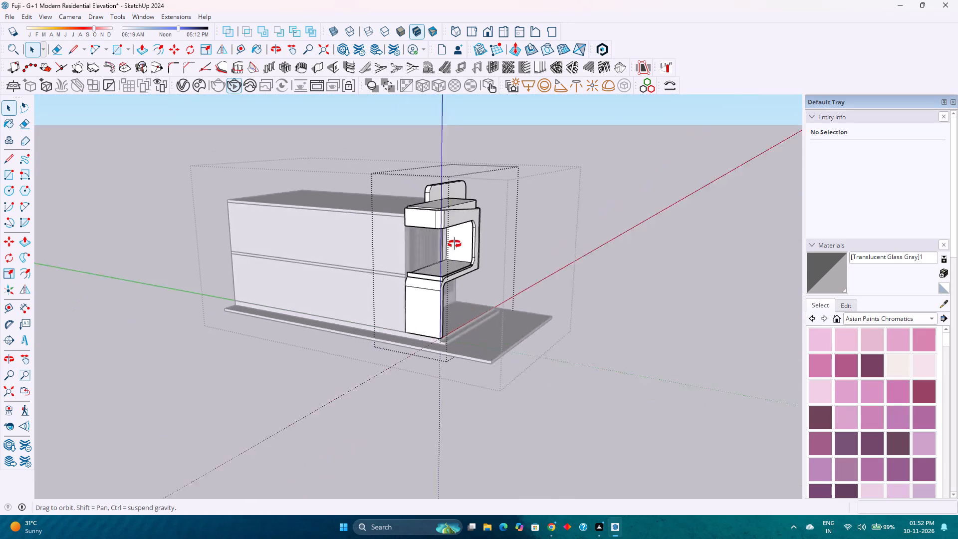
Examine the curved facade frame group from the front and both sides, and up close where it meets the entrance steps.
{"action": "middle_click_drag", "start_coordinate": [455, 244], "coordinate": [165, 193]}
{"action": "left_click", "coordinate": [540, 258]}
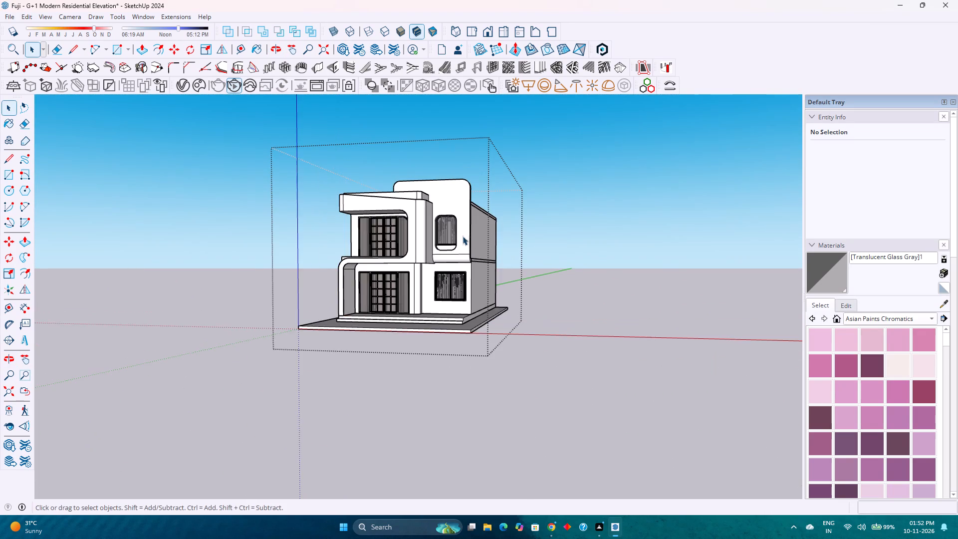
{"action": "scroll", "coordinate": [459, 235], "scroll_direction": "up", "scroll_amount": 4}
{"action": "left_click", "coordinate": [405, 215]}
{"action": "scroll", "coordinate": [328, 222], "scroll_direction": "down", "scroll_amount": 3}
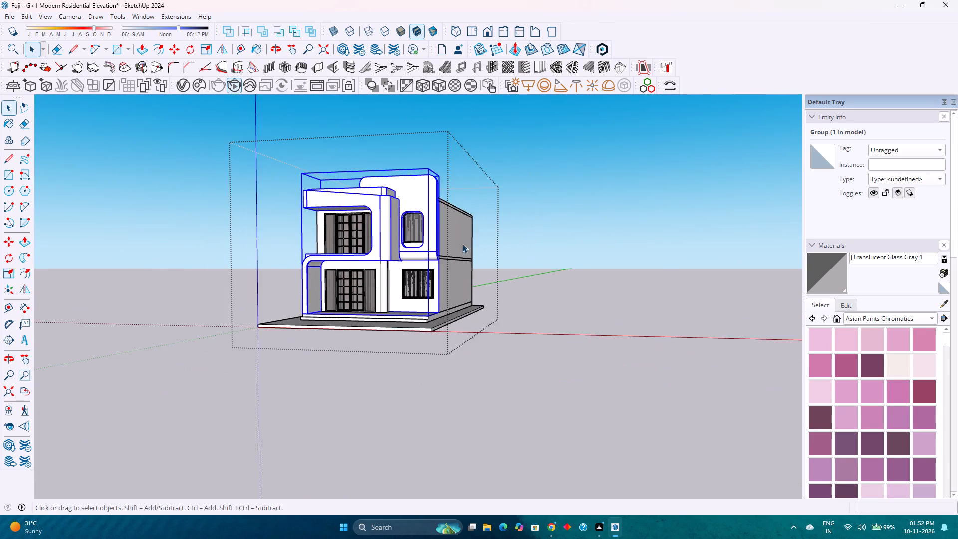
{"action": "middle_click_drag", "start_coordinate": [462, 244], "coordinate": [723, 339]}
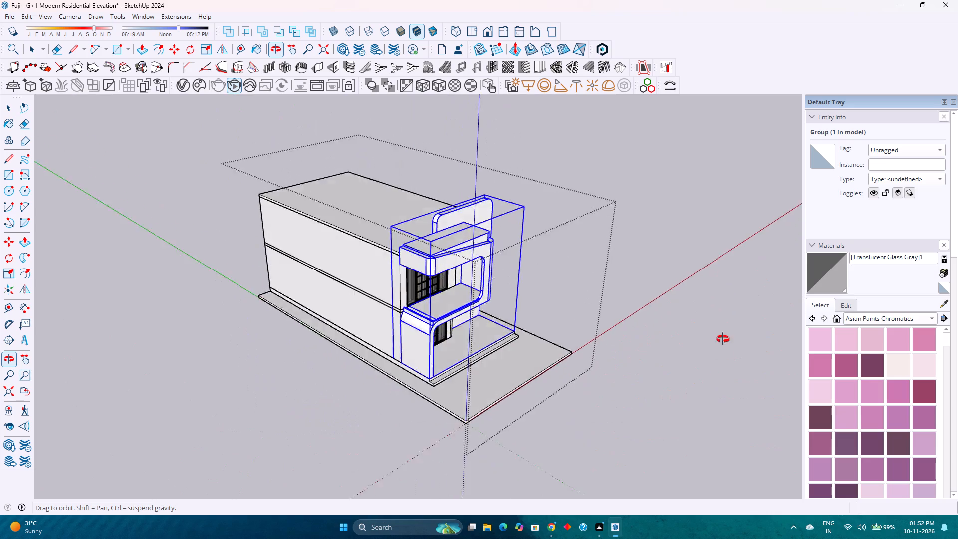
{"action": "middle_click_drag", "start_coordinate": [723, 339], "coordinate": [390, 318]}
{"action": "scroll", "coordinate": [394, 332], "scroll_direction": "up", "scroll_amount": 8}
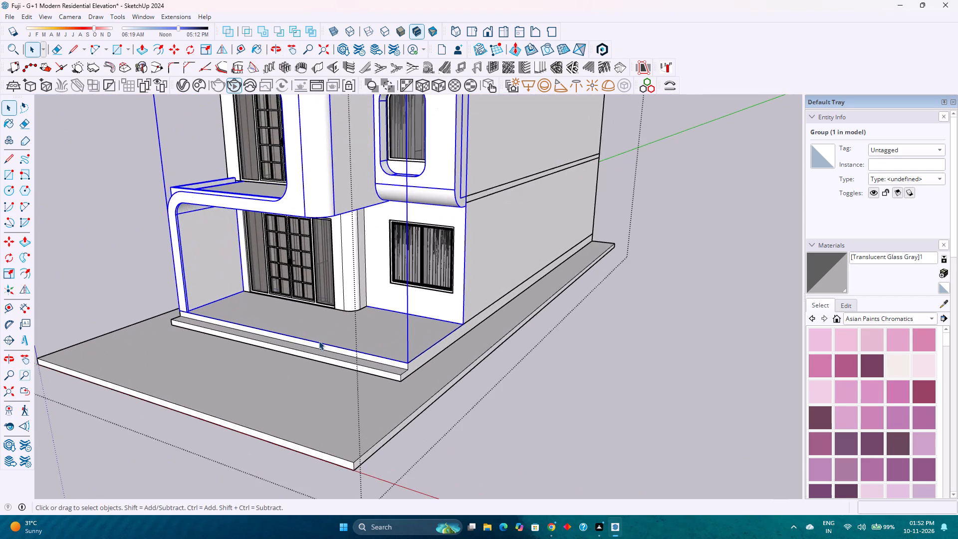
{"action": "scroll", "coordinate": [297, 341], "scroll_direction": "up", "scroll_amount": 6}
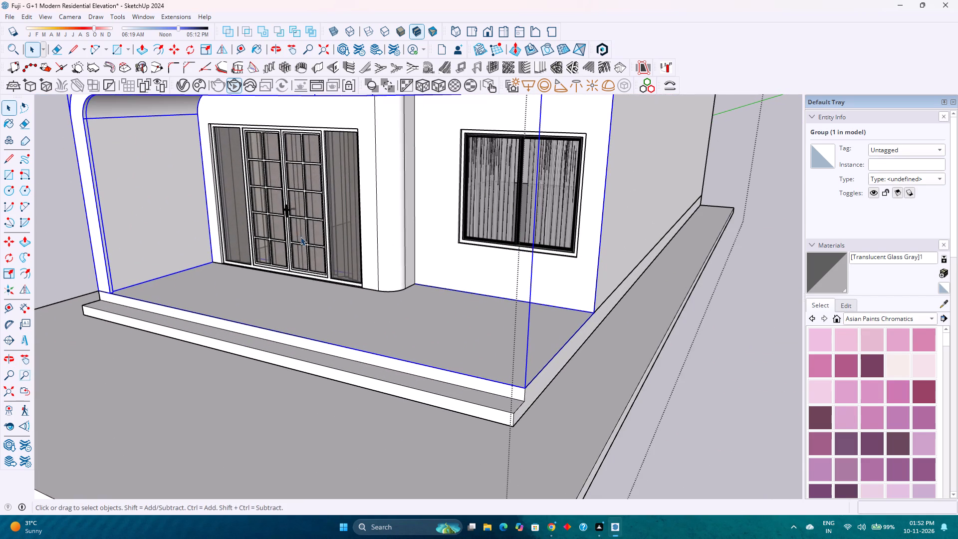
{"action": "left_click", "coordinate": [108, 276]}
{"action": "scroll", "coordinate": [188, 308], "scroll_direction": "down", "scroll_amount": 4}
Review the whole house from the front, and inside its group check the extents of the facade frame and ground-floor wall groups.
{"action": "left_click", "coordinate": [508, 418]}
{"action": "left_click", "coordinate": [337, 352]}
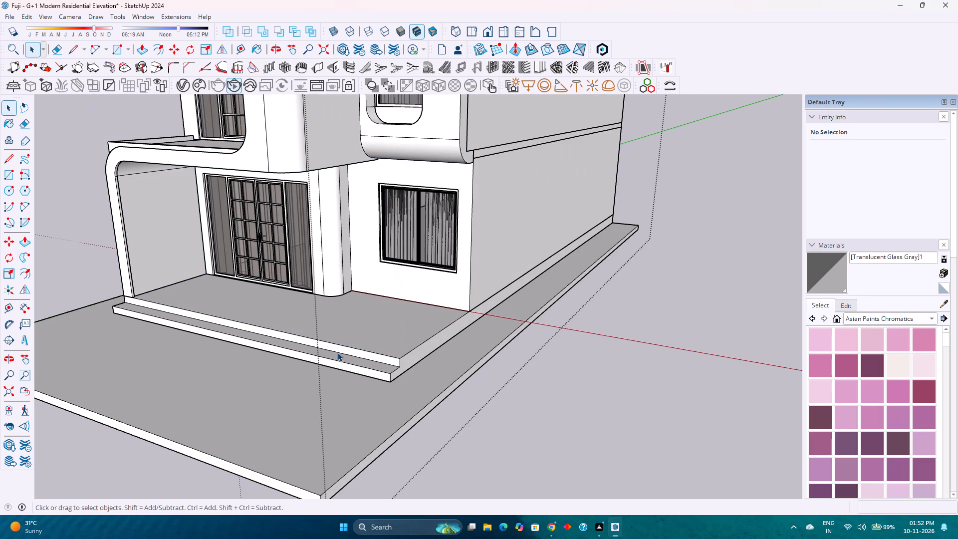
{"action": "scroll", "coordinate": [336, 352], "scroll_direction": "down", "scroll_amount": 8}
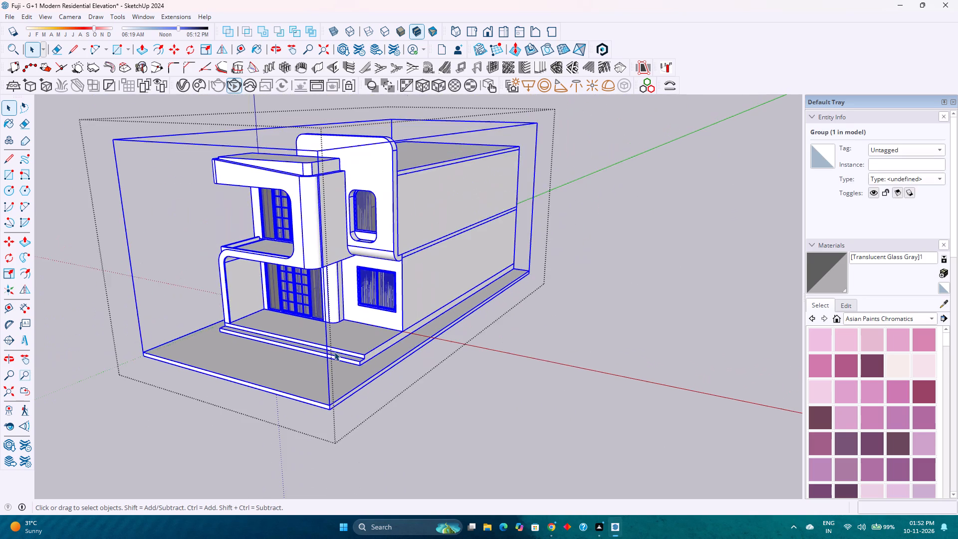
{"action": "scroll", "coordinate": [334, 352], "scroll_direction": "down", "scroll_amount": 3}
{"action": "middle_click_drag", "start_coordinate": [332, 257], "coordinate": [530, 221]}
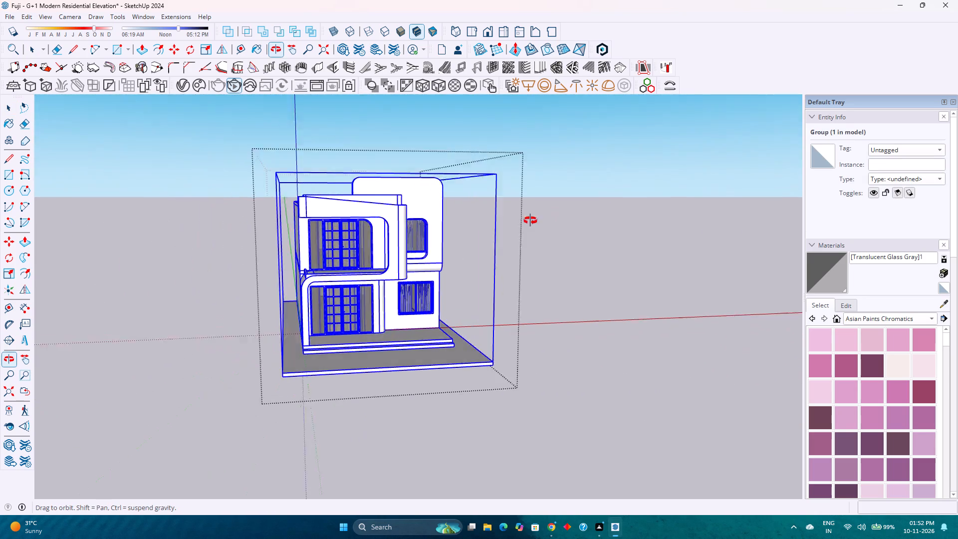
{"action": "middle_click_drag", "start_coordinate": [530, 221], "coordinate": [424, 174]}
{"action": "scroll", "coordinate": [424, 178], "scroll_direction": "up", "scroll_amount": 1}
{"action": "scroll", "coordinate": [339, 244], "scroll_direction": "up", "scroll_amount": 3}
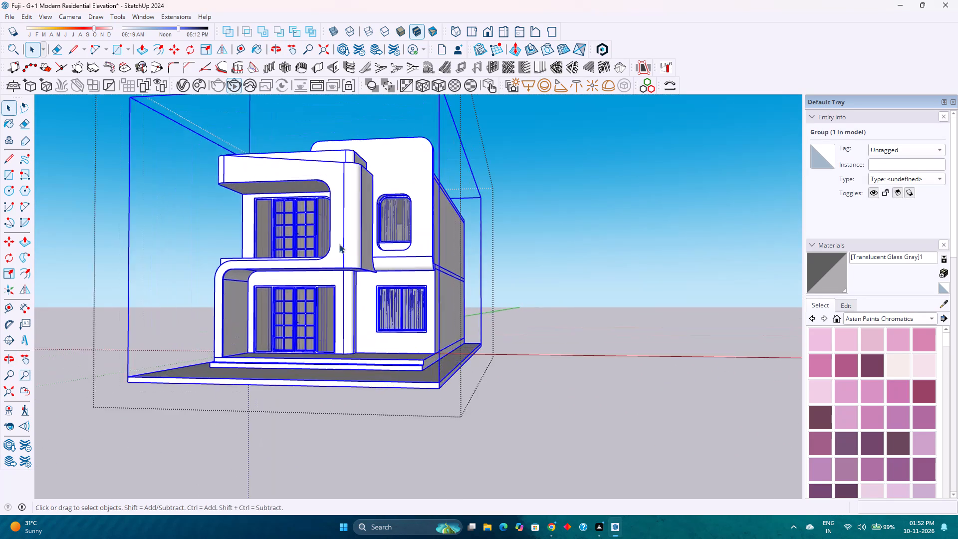
{"action": "scroll", "coordinate": [339, 244], "scroll_direction": "down", "scroll_amount": 2}
{"action": "double_click", "coordinate": [337, 246]}
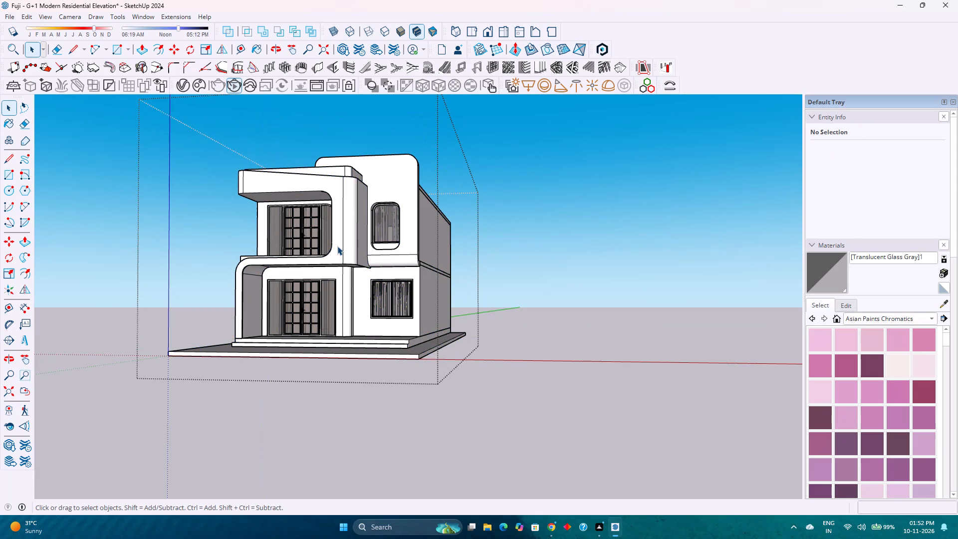
{"action": "left_click", "coordinate": [337, 246]}
{"action": "left_click", "coordinate": [337, 246]}
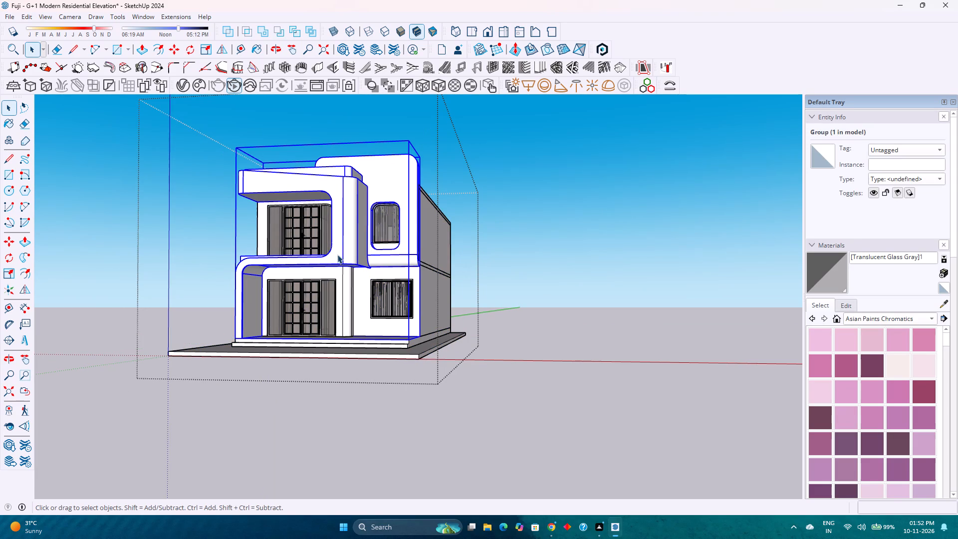
{"action": "left_click", "coordinate": [343, 278]}
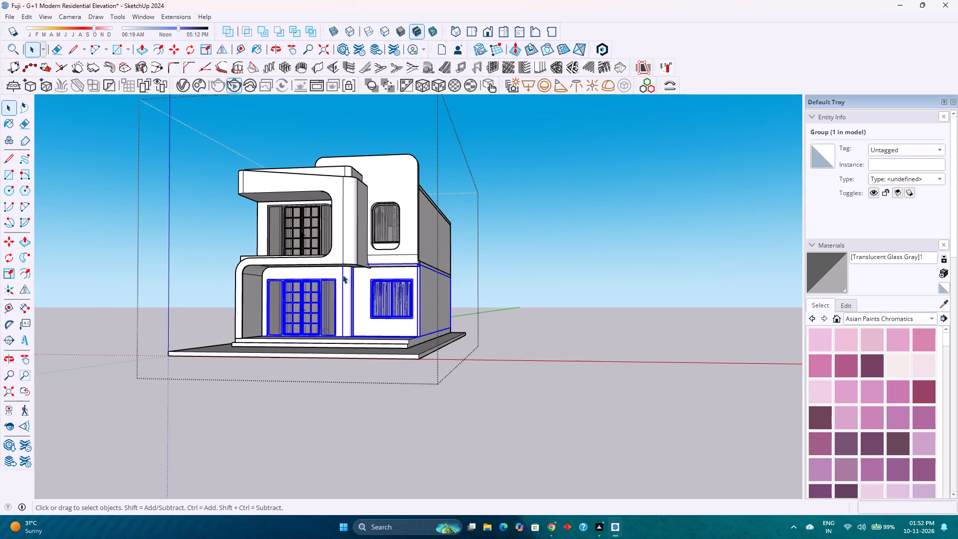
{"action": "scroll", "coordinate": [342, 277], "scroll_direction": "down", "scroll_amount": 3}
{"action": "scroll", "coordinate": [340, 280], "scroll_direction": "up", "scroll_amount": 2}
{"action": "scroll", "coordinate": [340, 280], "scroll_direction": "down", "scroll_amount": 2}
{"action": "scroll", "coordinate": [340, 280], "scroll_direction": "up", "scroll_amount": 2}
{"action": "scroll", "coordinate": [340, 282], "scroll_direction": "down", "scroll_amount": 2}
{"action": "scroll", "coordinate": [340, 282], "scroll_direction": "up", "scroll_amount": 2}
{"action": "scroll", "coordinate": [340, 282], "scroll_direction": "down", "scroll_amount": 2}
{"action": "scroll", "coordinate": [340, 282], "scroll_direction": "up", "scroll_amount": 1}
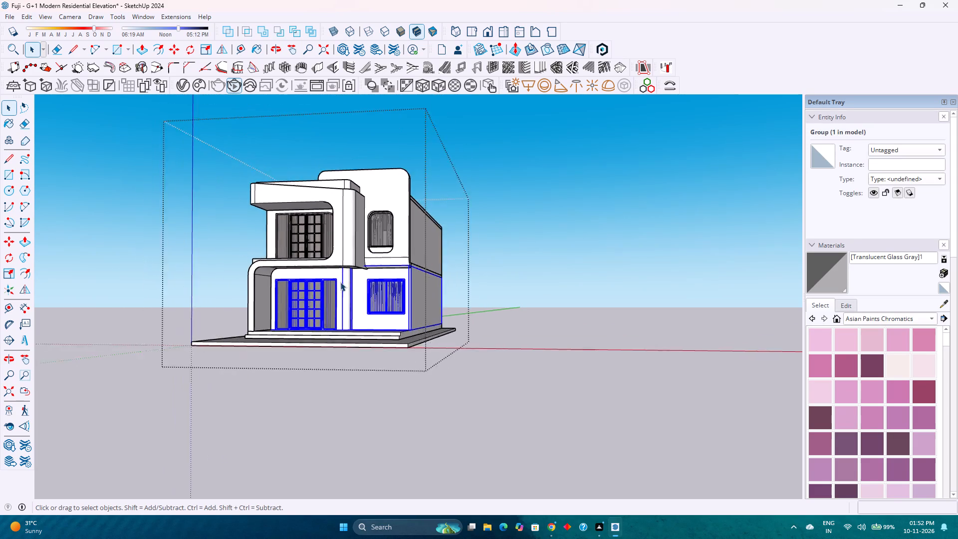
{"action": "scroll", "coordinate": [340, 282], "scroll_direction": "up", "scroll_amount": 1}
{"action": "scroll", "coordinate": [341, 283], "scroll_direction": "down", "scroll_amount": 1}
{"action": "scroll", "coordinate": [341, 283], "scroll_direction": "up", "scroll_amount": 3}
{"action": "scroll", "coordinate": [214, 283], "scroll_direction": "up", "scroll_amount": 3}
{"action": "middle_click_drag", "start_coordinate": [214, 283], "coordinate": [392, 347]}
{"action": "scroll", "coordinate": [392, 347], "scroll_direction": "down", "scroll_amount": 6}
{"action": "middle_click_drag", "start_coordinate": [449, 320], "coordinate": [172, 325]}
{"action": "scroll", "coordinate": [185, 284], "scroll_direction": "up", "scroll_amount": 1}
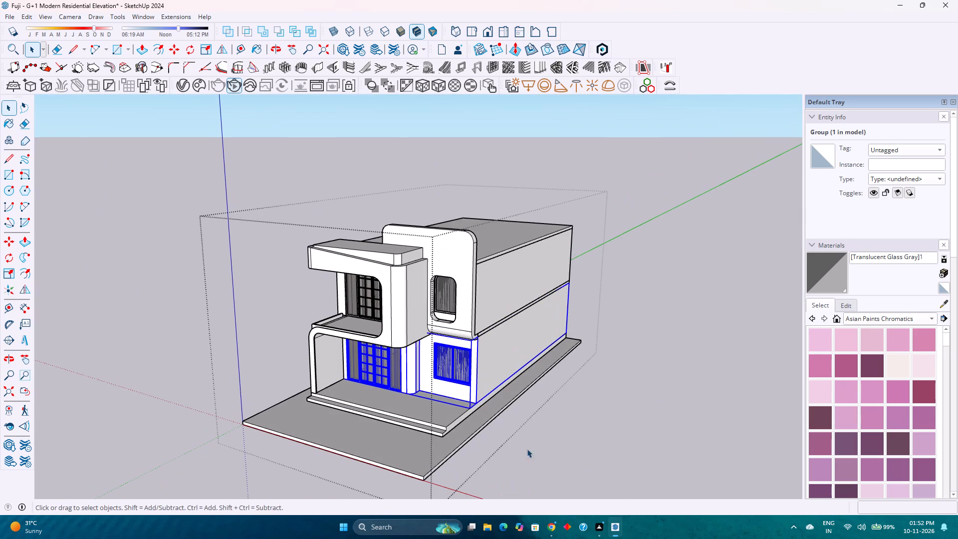
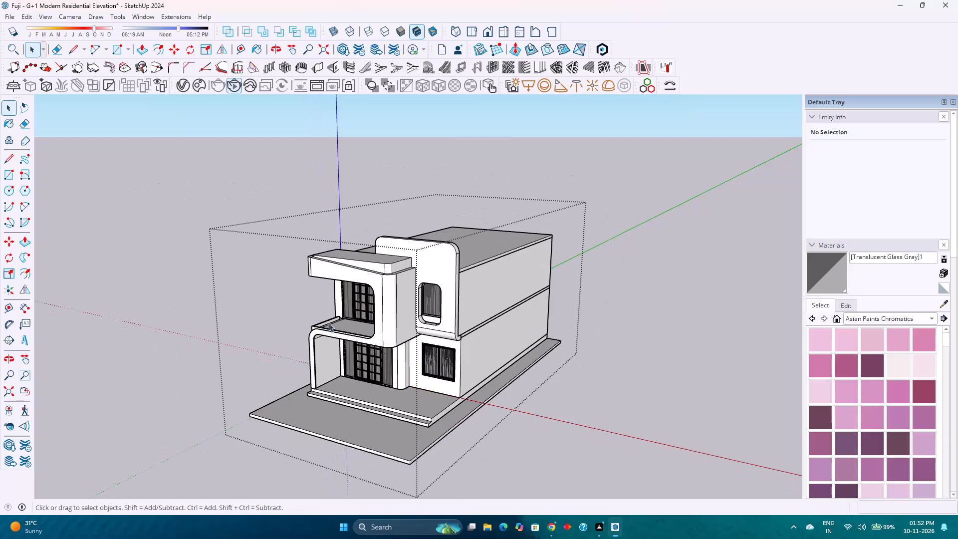
Reopen the house group and examine its front entrance, balcony and curved facade frames from the front corner, both closer and as a whole.
{"action": "left_click", "coordinate": [619, 375]}
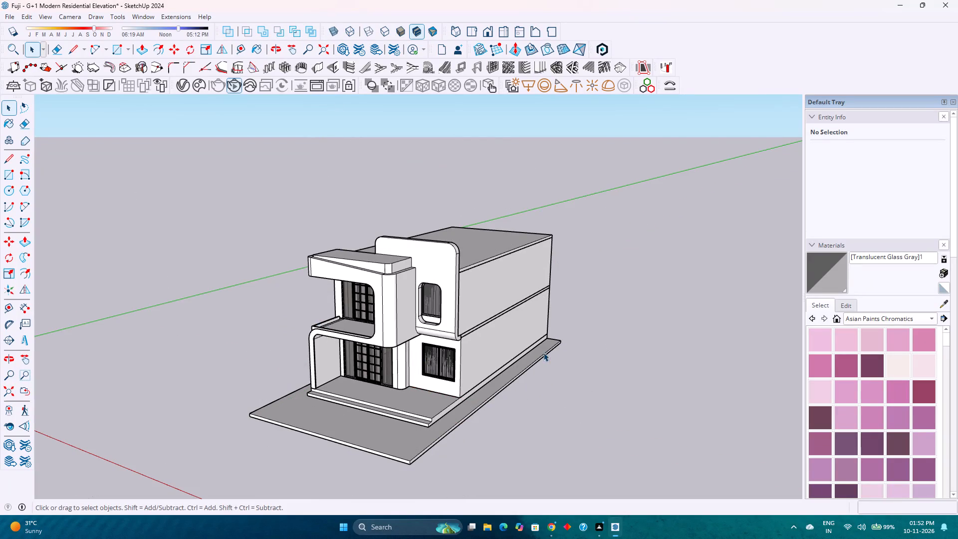
{"action": "double_click", "coordinate": [433, 327]}
{"action": "scroll", "coordinate": [380, 363], "scroll_direction": "up", "scroll_amount": 4}
{"action": "scroll", "coordinate": [380, 363], "scroll_direction": "down", "scroll_amount": 4}
{"action": "scroll", "coordinate": [380, 363], "scroll_direction": "up", "scroll_amount": 1}
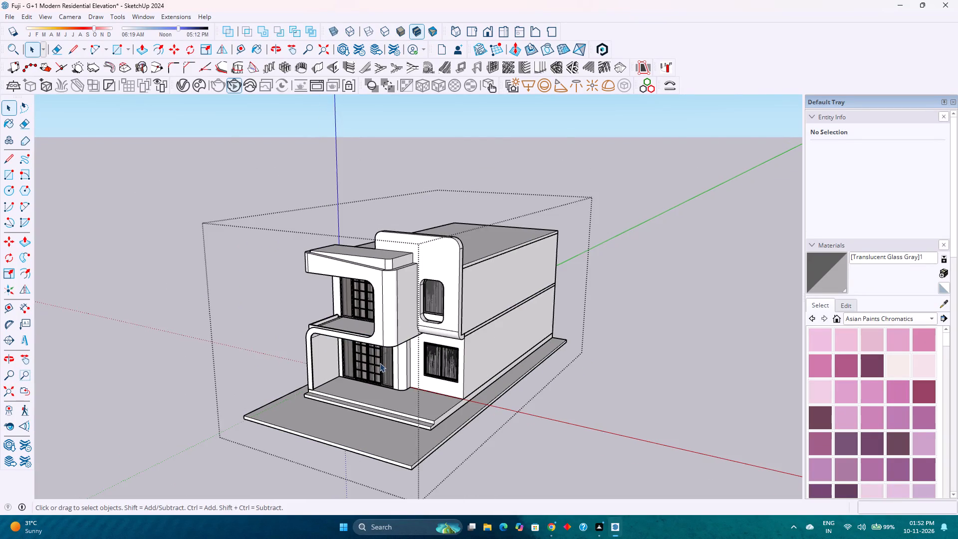
{"action": "scroll", "coordinate": [380, 363], "scroll_direction": "up", "scroll_amount": 2}
{"action": "scroll", "coordinate": [380, 363], "scroll_direction": "down", "scroll_amount": 1}
{"action": "scroll", "coordinate": [379, 363], "scroll_direction": "up", "scroll_amount": 2}
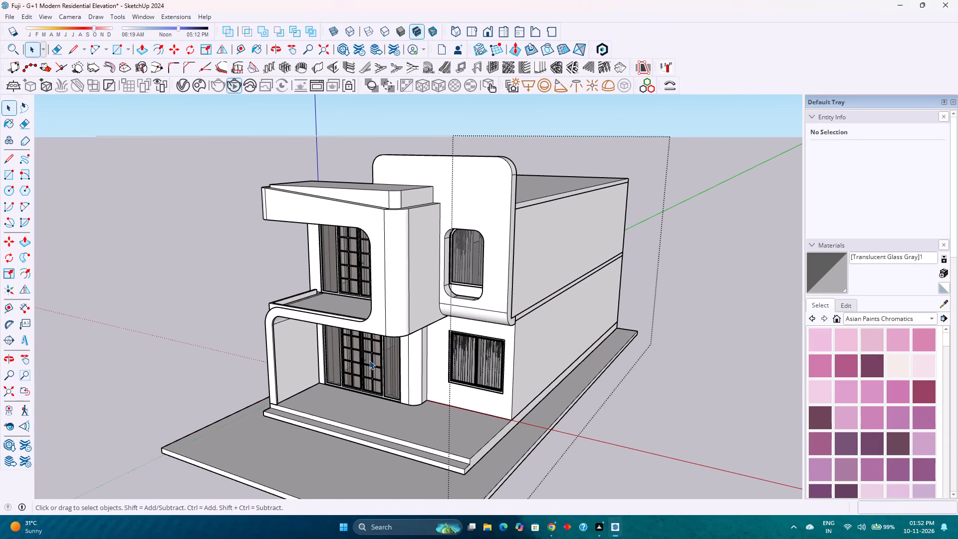
{"action": "scroll", "coordinate": [369, 359], "scroll_direction": "up", "scroll_amount": 2}
{"action": "scroll", "coordinate": [369, 359], "scroll_direction": "down", "scroll_amount": 3}
{"action": "scroll", "coordinate": [369, 359], "scroll_direction": "up", "scroll_amount": 1}
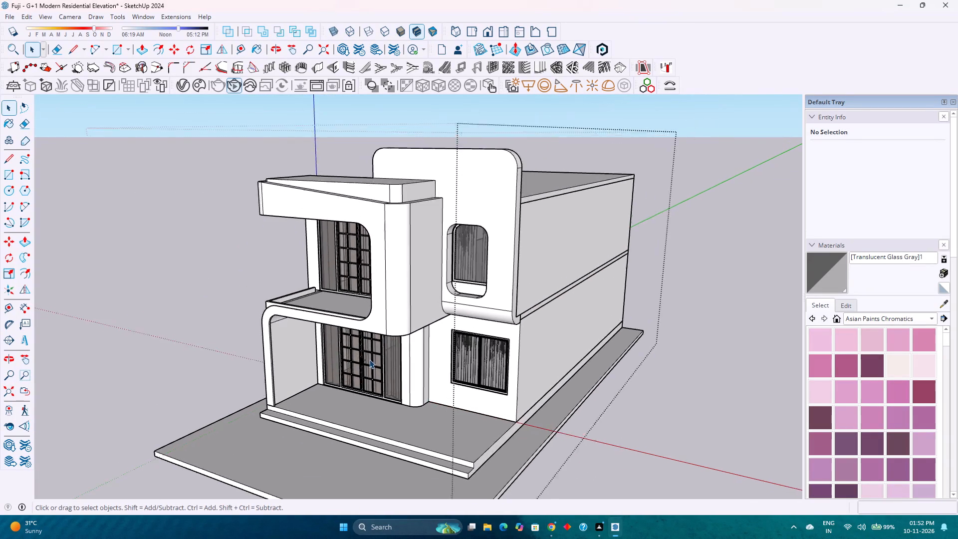
{"action": "scroll", "coordinate": [369, 359], "scroll_direction": "up", "scroll_amount": 2}
{"action": "scroll", "coordinate": [369, 359], "scroll_direction": "down", "scroll_amount": 5}
{"action": "scroll", "coordinate": [369, 359], "scroll_direction": "up", "scroll_amount": 2}
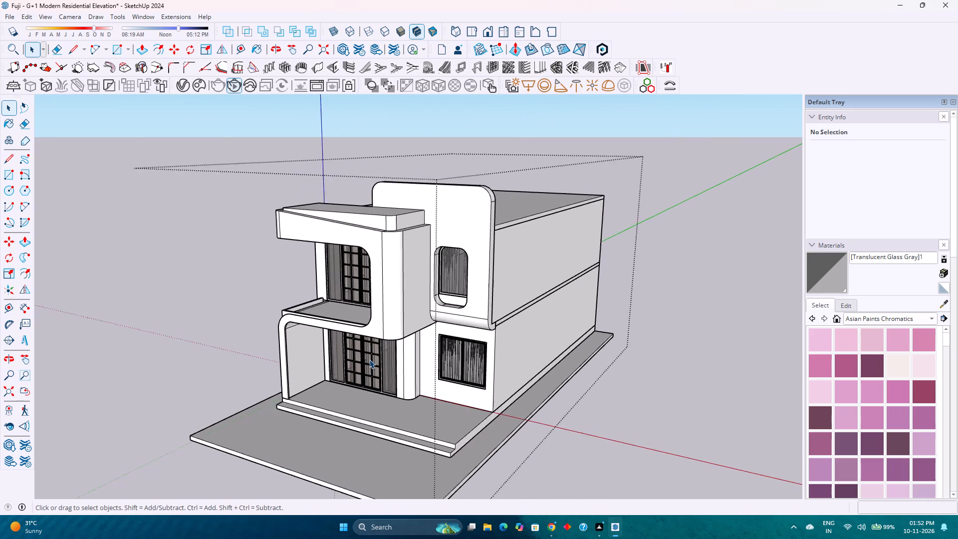
{"action": "scroll", "coordinate": [369, 359], "scroll_direction": "up", "scroll_amount": 1}
{"action": "scroll", "coordinate": [369, 359], "scroll_direction": "down", "scroll_amount": 3}
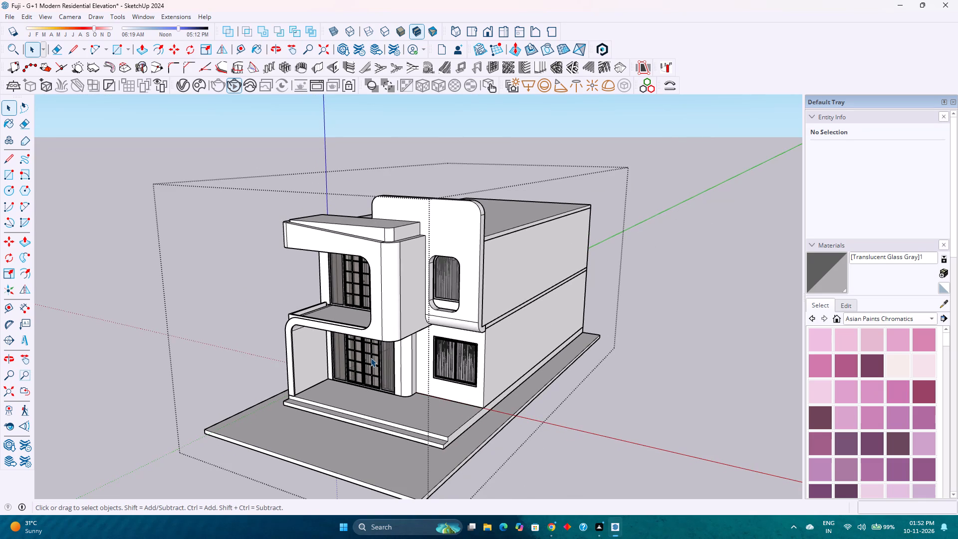
{"action": "scroll", "coordinate": [378, 348], "scroll_direction": "down", "scroll_amount": 4}
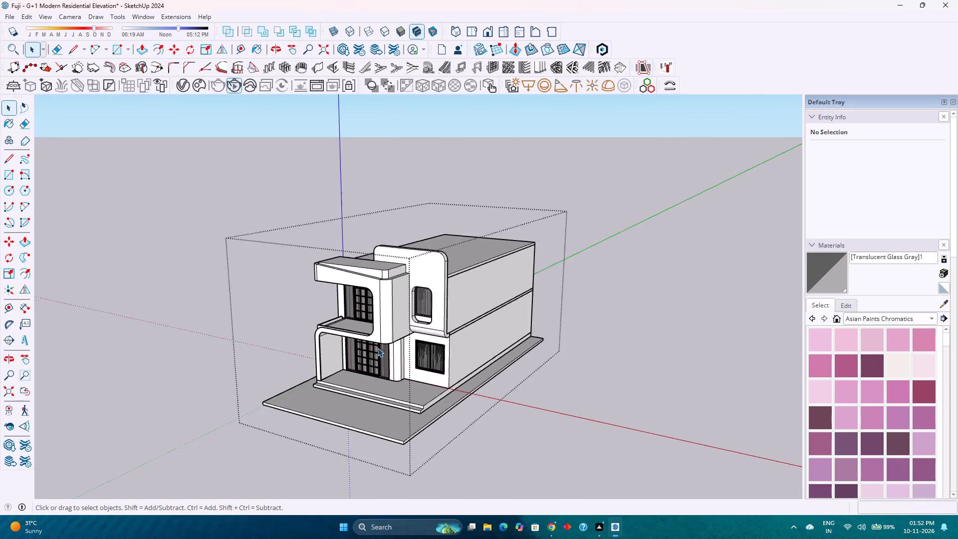
{"action": "scroll", "coordinate": [378, 348], "scroll_direction": "up", "scroll_amount": 4}
{"action": "scroll", "coordinate": [378, 348], "scroll_direction": "down", "scroll_amount": 2}
{"action": "scroll", "coordinate": [378, 348], "scroll_direction": "up", "scroll_amount": 1}
{"action": "scroll", "coordinate": [378, 348], "scroll_direction": "down", "scroll_amount": 2}
{"action": "scroll", "coordinate": [378, 348], "scroll_direction": "up", "scroll_amount": 3}
{"action": "scroll", "coordinate": [378, 348], "scroll_direction": "down", "scroll_amount": 3}
{"action": "scroll", "coordinate": [378, 348], "scroll_direction": "up", "scroll_amount": 3}
{"action": "scroll", "coordinate": [378, 348], "scroll_direction": "down", "scroll_amount": 3}
{"action": "scroll", "coordinate": [378, 348], "scroll_direction": "up", "scroll_amount": 3}
{"action": "scroll", "coordinate": [377, 348], "scroll_direction": "down", "scroll_amount": 1}
{"action": "scroll", "coordinate": [377, 348], "scroll_direction": "up", "scroll_amount": 2}
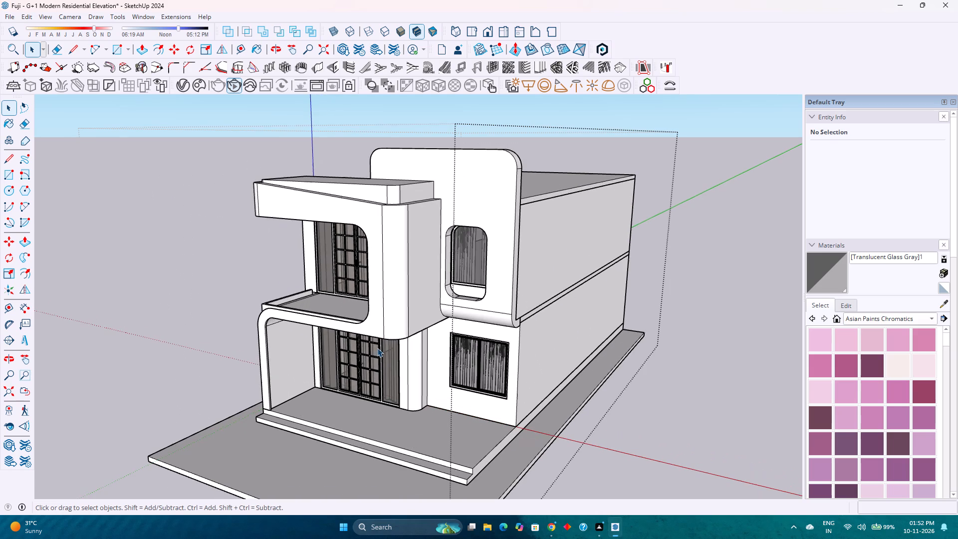
{"action": "scroll", "coordinate": [376, 347], "scroll_direction": "down", "scroll_amount": 4}
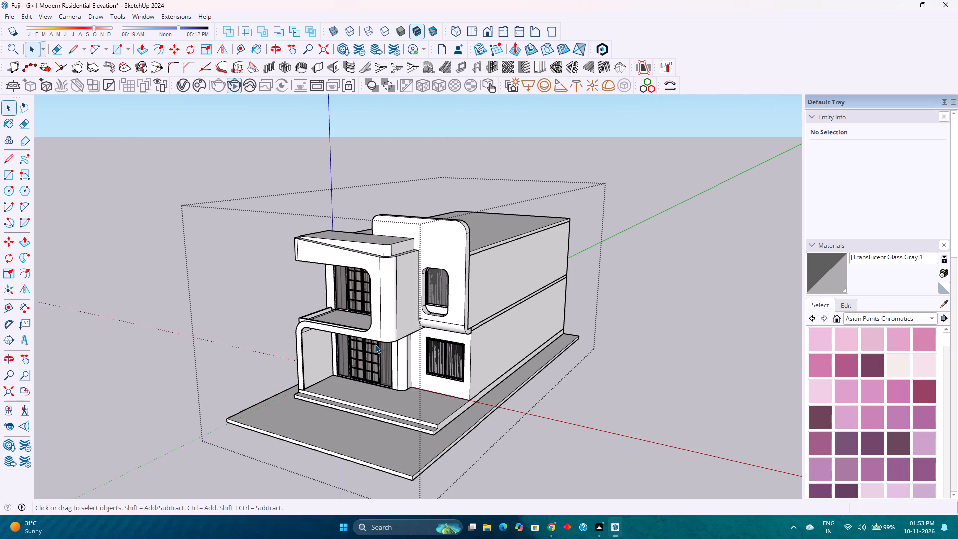
{"action": "scroll", "coordinate": [374, 344], "scroll_direction": "down", "scroll_amount": 4}
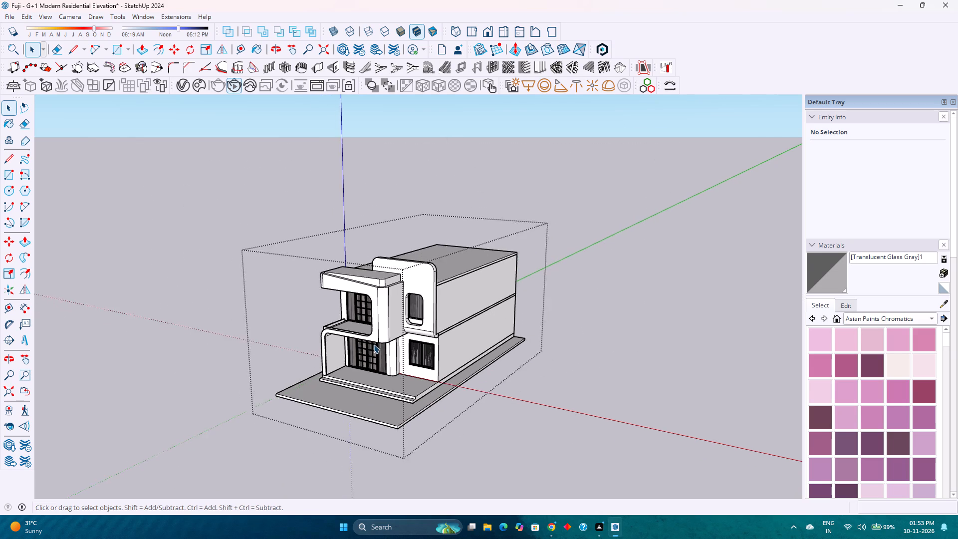
{"action": "scroll", "coordinate": [374, 344], "scroll_direction": "down", "scroll_amount": 4}
{"action": "scroll", "coordinate": [326, 431], "scroll_direction": "up", "scroll_amount": 6}
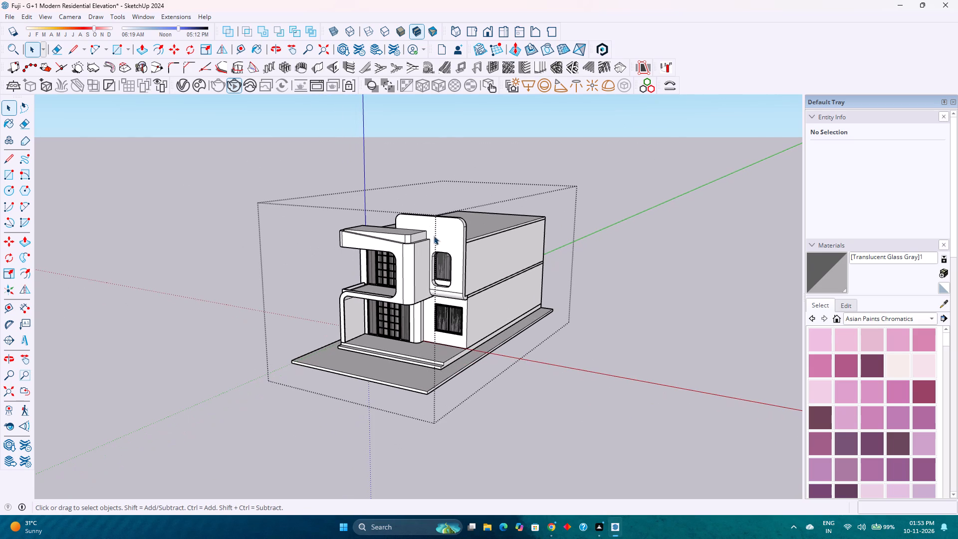
{"action": "scroll", "coordinate": [304, 384], "scroll_direction": "up", "scroll_amount": 3}
{"action": "scroll", "coordinate": [300, 380], "scroll_direction": "down", "scroll_amount": 4}
{"action": "scroll", "coordinate": [300, 380], "scroll_direction": "up", "scroll_amount": 3}
{"action": "scroll", "coordinate": [300, 372], "scroll_direction": "down", "scroll_amount": 2}
{"action": "scroll", "coordinate": [336, 340], "scroll_direction": "down", "scroll_amount": 1}
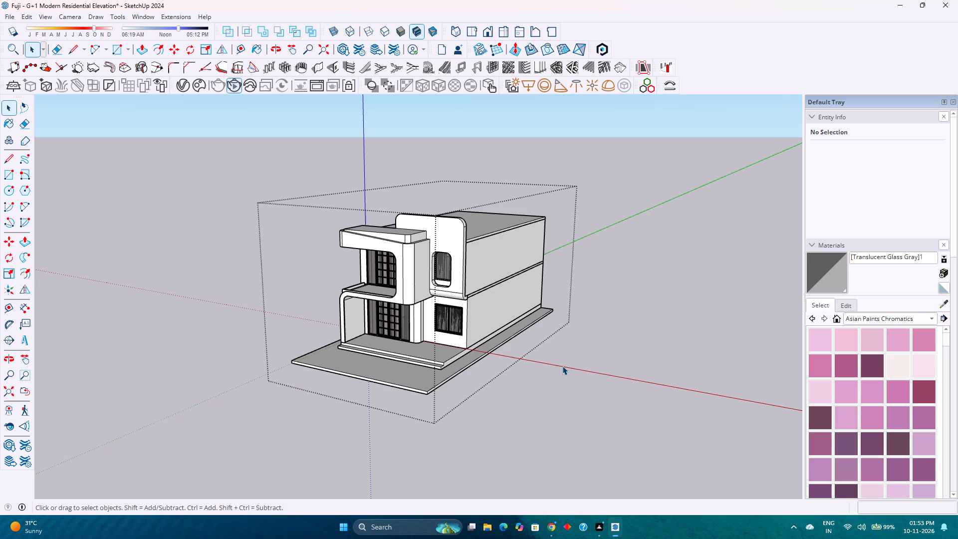
{"action": "left_click", "coordinate": [562, 366]}
{"action": "double_click", "coordinate": [639, 250]}
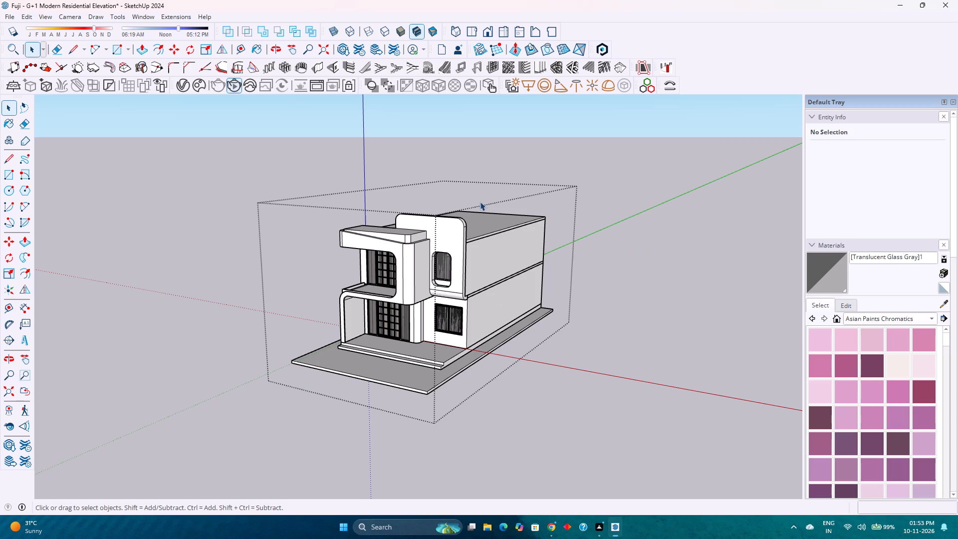
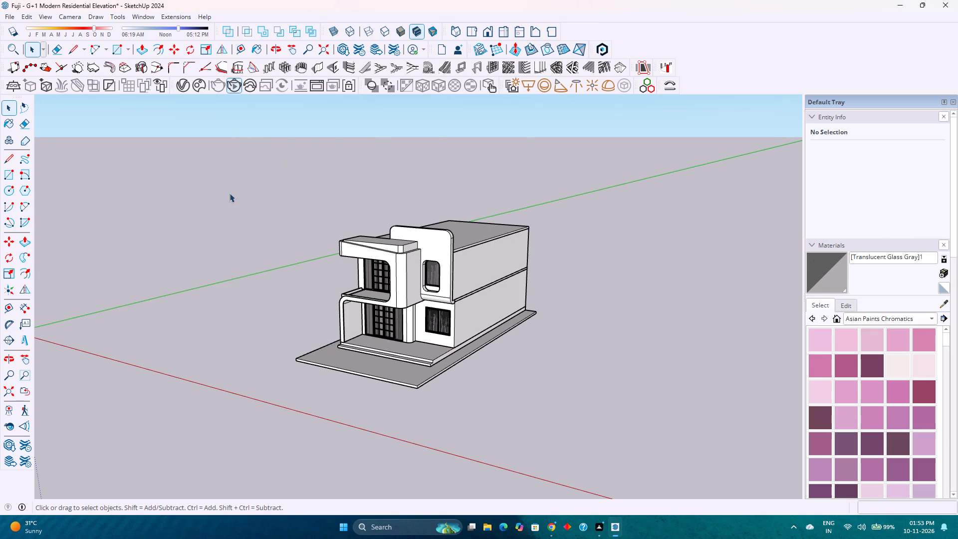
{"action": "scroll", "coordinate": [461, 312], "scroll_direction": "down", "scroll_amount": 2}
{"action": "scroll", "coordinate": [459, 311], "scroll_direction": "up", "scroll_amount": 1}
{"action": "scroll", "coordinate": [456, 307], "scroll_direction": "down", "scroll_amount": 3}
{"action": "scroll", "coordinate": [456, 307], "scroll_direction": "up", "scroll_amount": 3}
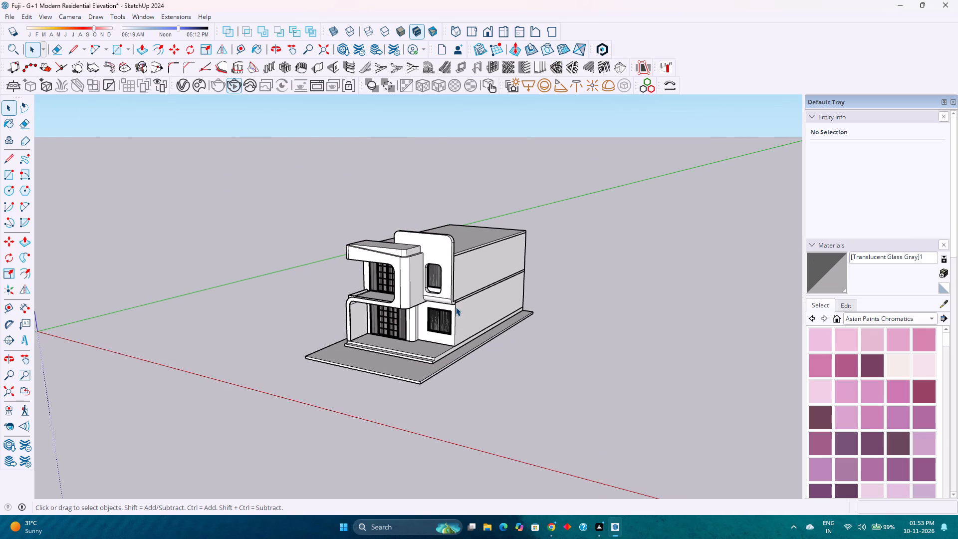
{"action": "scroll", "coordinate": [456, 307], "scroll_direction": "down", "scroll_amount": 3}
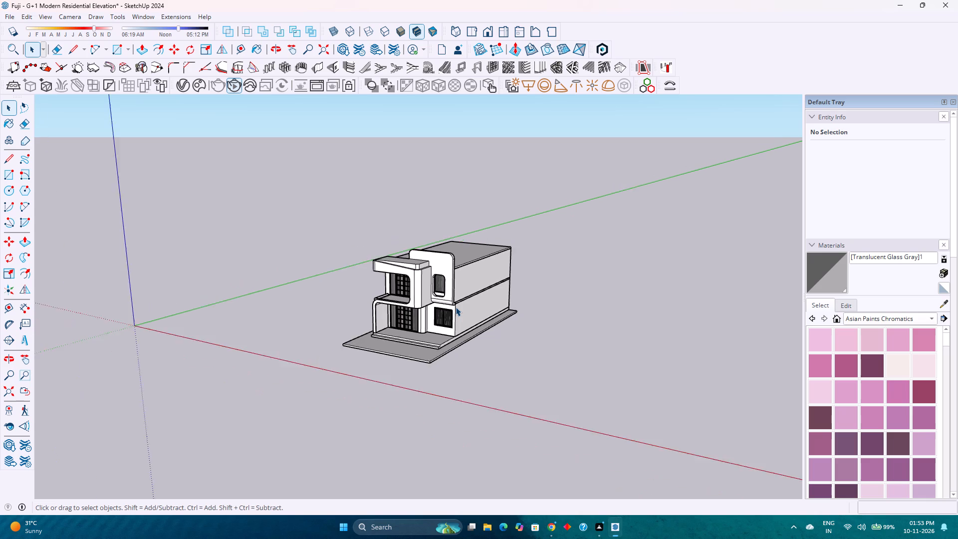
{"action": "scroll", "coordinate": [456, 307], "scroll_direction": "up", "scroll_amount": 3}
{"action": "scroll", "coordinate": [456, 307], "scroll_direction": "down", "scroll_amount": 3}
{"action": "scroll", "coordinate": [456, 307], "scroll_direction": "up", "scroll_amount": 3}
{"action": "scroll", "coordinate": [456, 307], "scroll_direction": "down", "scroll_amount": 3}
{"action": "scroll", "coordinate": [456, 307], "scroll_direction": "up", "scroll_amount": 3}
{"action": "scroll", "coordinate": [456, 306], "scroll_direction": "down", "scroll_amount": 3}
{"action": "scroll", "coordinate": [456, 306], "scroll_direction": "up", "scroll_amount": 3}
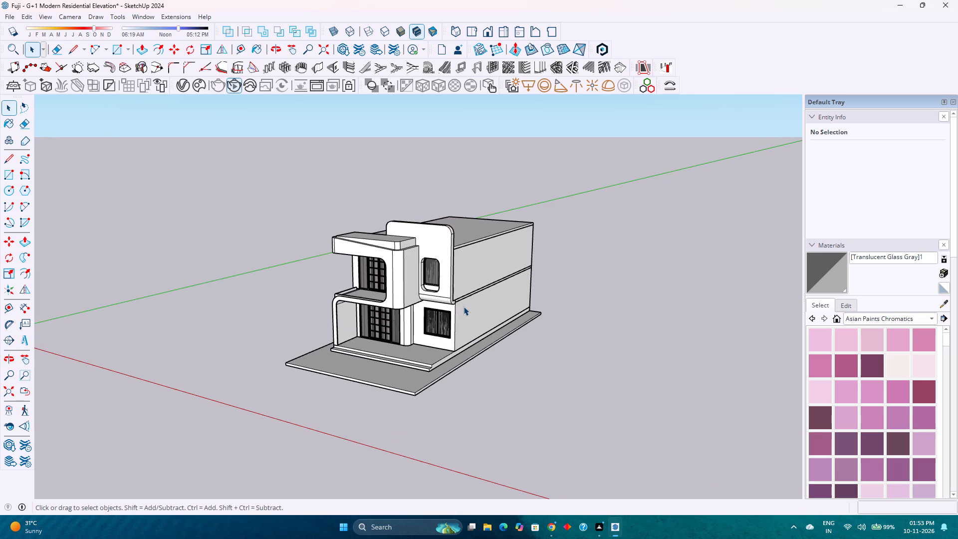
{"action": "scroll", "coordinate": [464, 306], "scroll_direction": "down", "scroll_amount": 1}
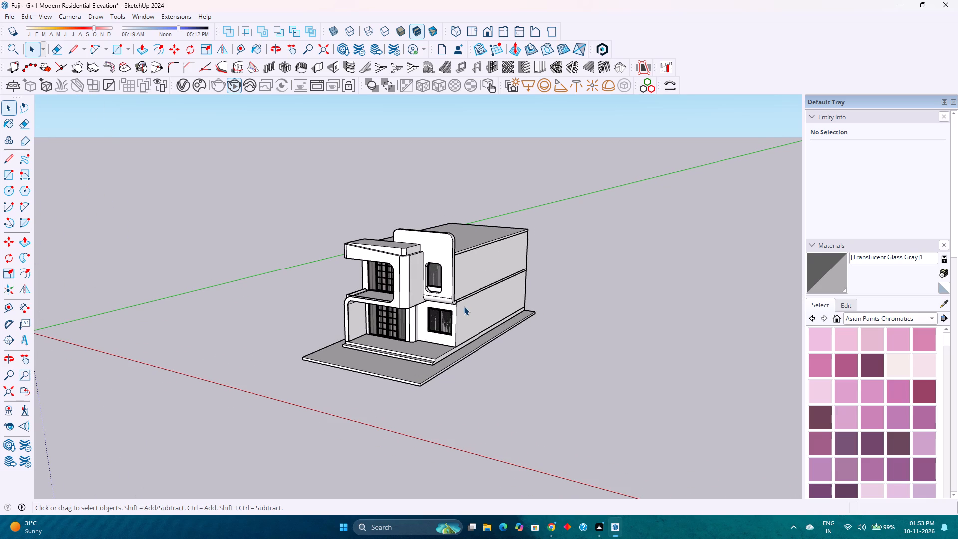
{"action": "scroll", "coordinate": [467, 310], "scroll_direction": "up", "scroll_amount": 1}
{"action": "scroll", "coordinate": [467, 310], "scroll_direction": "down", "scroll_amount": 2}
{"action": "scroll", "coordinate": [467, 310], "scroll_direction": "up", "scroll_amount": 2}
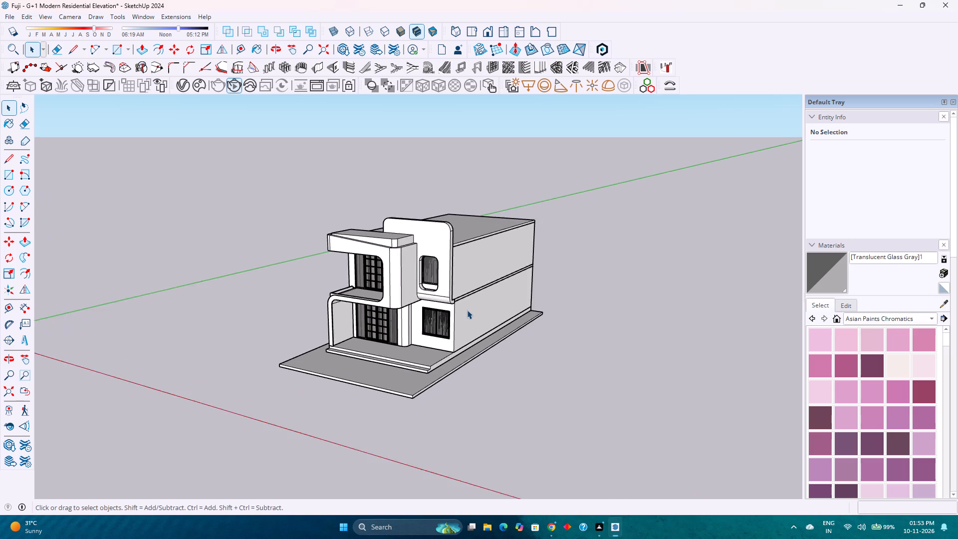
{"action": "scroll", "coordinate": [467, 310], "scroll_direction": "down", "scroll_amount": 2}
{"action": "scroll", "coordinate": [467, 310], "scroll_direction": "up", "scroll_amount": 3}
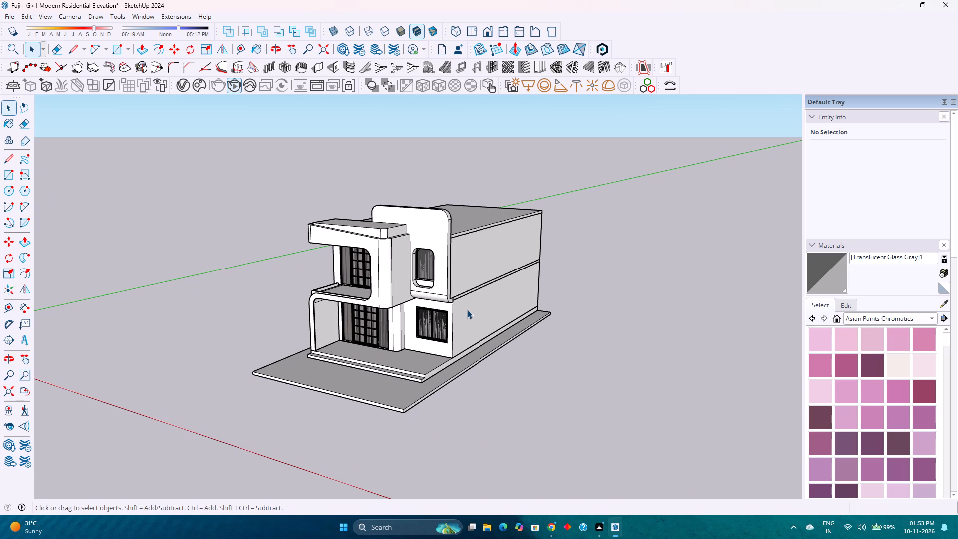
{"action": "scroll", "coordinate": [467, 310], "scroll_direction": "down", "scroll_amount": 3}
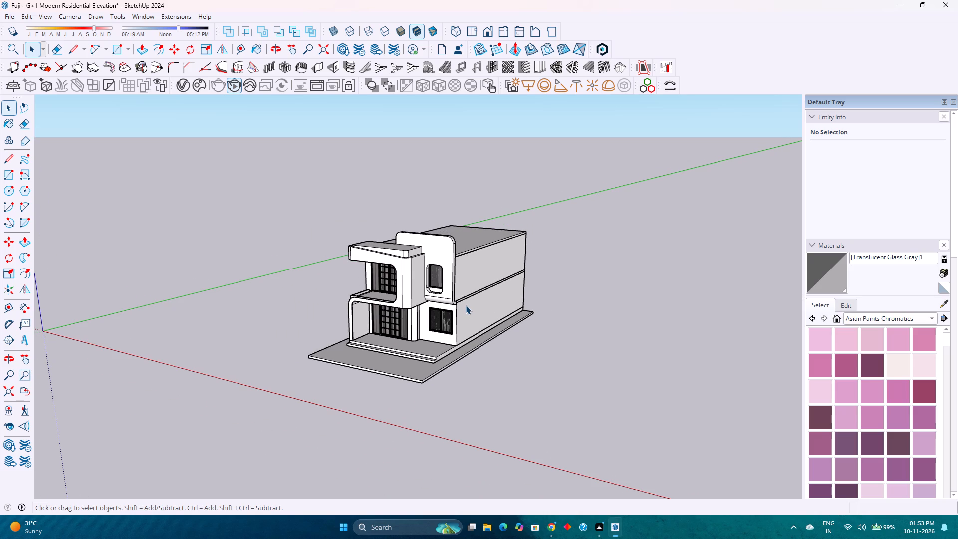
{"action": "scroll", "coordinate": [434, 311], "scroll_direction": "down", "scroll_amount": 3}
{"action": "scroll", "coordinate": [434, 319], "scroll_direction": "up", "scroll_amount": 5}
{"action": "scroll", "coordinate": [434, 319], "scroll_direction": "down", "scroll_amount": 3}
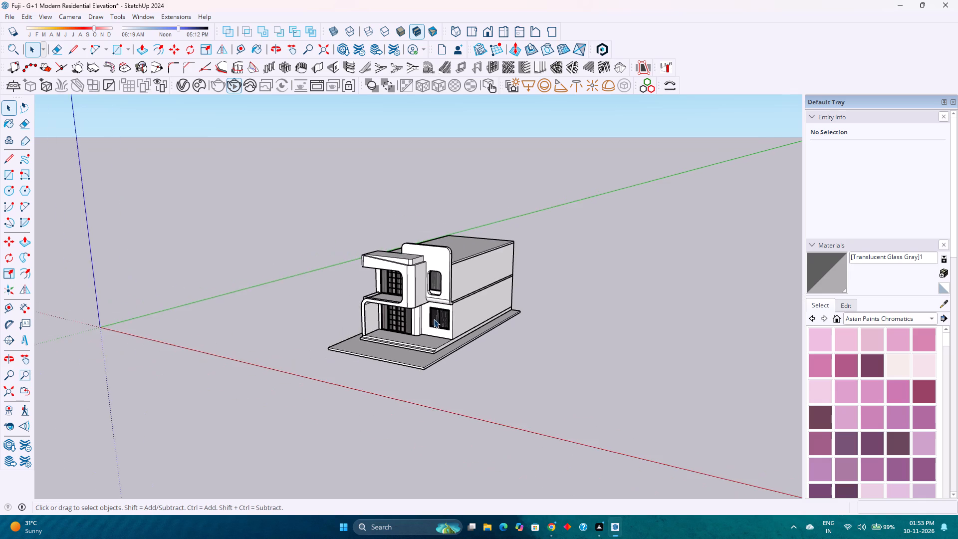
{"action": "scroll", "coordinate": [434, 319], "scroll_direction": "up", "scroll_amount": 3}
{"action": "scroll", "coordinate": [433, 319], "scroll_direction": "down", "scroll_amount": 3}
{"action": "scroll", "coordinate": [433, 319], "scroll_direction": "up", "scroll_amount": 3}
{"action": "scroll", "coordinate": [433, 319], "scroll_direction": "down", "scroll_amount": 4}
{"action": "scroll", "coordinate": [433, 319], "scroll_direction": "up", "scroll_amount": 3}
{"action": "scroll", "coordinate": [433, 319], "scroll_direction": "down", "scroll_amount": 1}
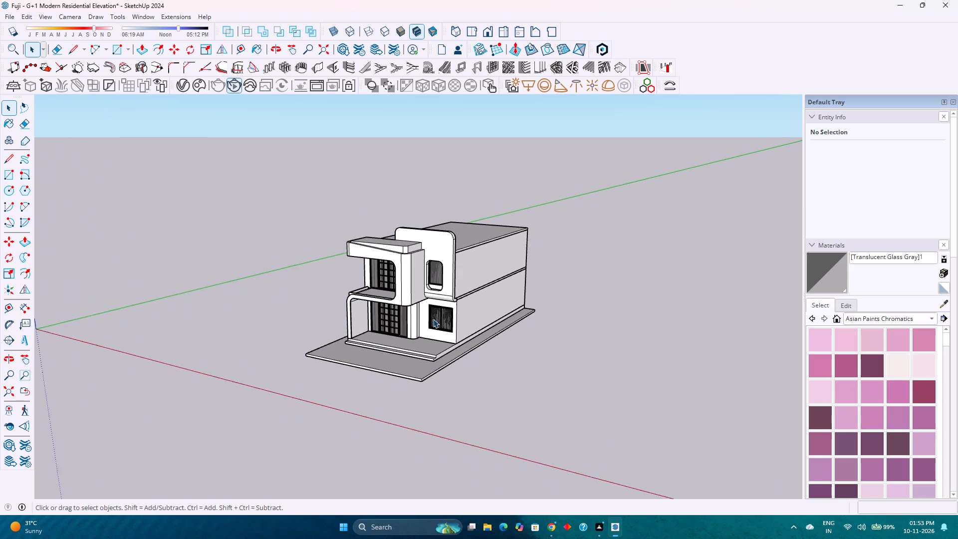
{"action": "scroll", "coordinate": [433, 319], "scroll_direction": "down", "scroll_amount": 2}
Examine the house's front facade more closely from the corner, around the ground-floor window, entrance doors and curved upper frames.
{"action": "scroll", "coordinate": [433, 319], "scroll_direction": "up", "scroll_amount": 8}
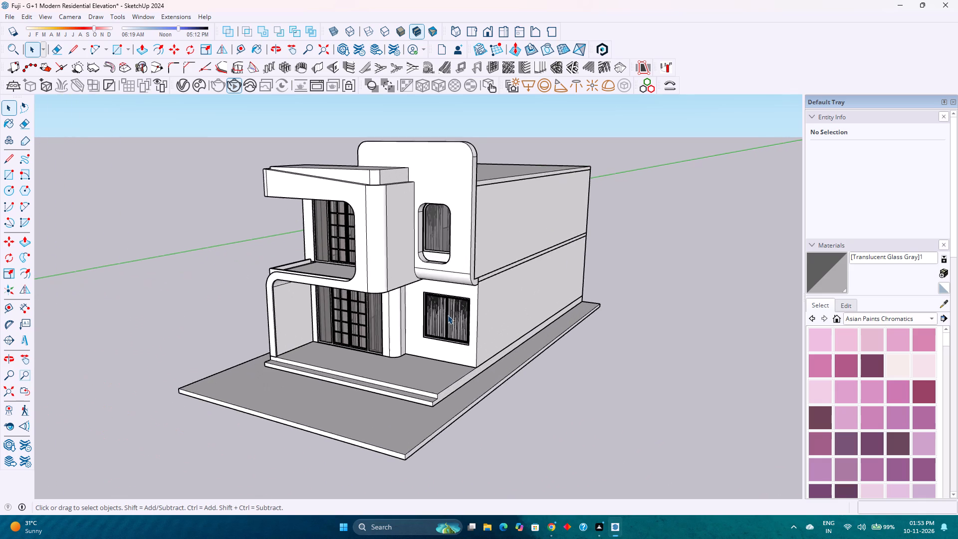
{"action": "scroll", "coordinate": [448, 315], "scroll_direction": "up", "scroll_amount": 1}
{"action": "scroll", "coordinate": [448, 315], "scroll_direction": "down", "scroll_amount": 3}
{"action": "scroll", "coordinate": [448, 315], "scroll_direction": "up", "scroll_amount": 3}
{"action": "scroll", "coordinate": [448, 315], "scroll_direction": "down", "scroll_amount": 3}
{"action": "scroll", "coordinate": [448, 315], "scroll_direction": "up", "scroll_amount": 3}
{"action": "scroll", "coordinate": [448, 315], "scroll_direction": "down", "scroll_amount": 3}
{"action": "scroll", "coordinate": [448, 315], "scroll_direction": "up", "scroll_amount": 3}
{"action": "scroll", "coordinate": [448, 315], "scroll_direction": "down", "scroll_amount": 2}
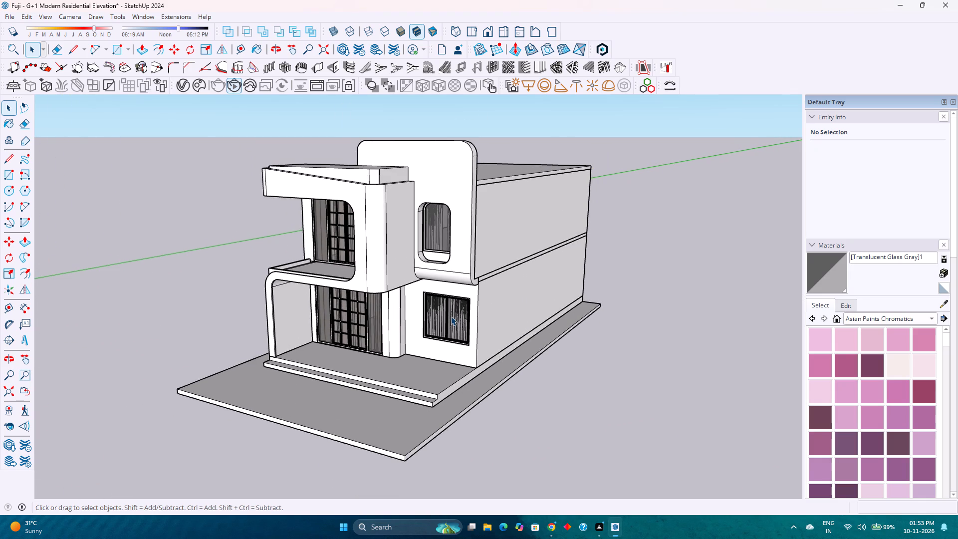
{"action": "scroll", "coordinate": [451, 316], "scroll_direction": "up", "scroll_amount": 3}
{"action": "scroll", "coordinate": [451, 318], "scroll_direction": "down", "scroll_amount": 3}
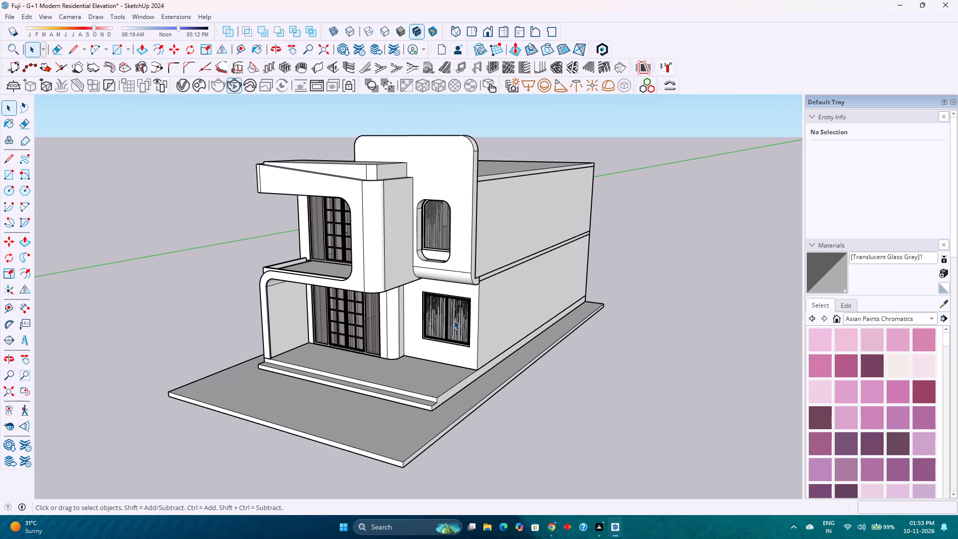
{"action": "scroll", "coordinate": [456, 320], "scroll_direction": "up", "scroll_amount": 3}
{"action": "scroll", "coordinate": [456, 320], "scroll_direction": "down", "scroll_amount": 4}
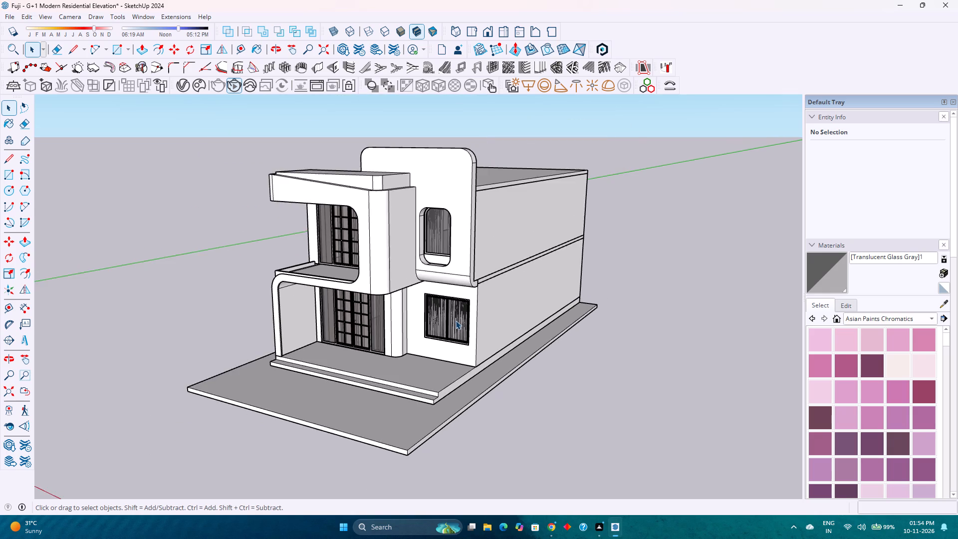
{"action": "scroll", "coordinate": [456, 320], "scroll_direction": "up", "scroll_amount": 4}
{"action": "scroll", "coordinate": [456, 320], "scroll_direction": "down", "scroll_amount": 1}
{"action": "scroll", "coordinate": [456, 320], "scroll_direction": "up", "scroll_amount": 1}
{"action": "scroll", "coordinate": [456, 320], "scroll_direction": "down", "scroll_amount": 4}
{"action": "scroll", "coordinate": [456, 320], "scroll_direction": "up", "scroll_amount": 4}
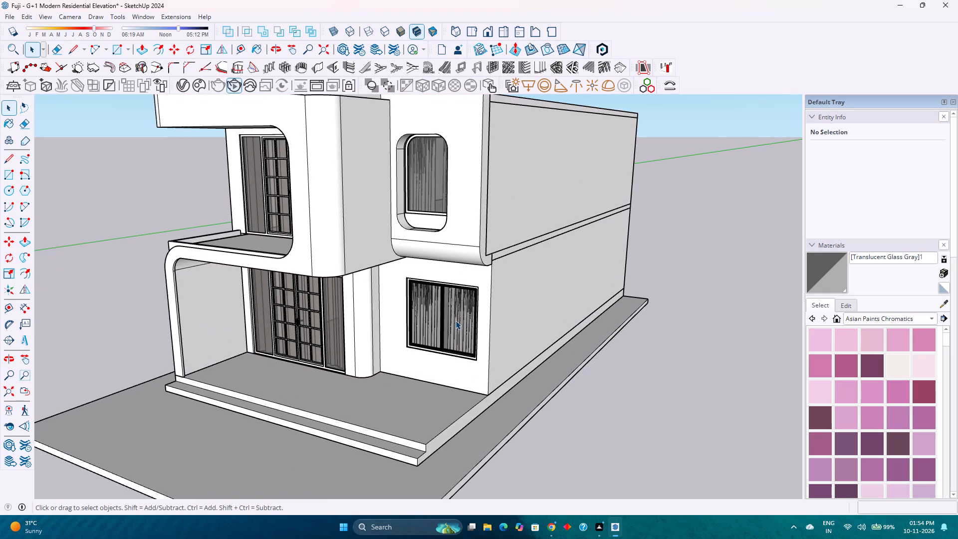
{"action": "scroll", "coordinate": [456, 320], "scroll_direction": "down", "scroll_amount": 2}
{"action": "scroll", "coordinate": [456, 322], "scroll_direction": "up", "scroll_amount": 2}
{"action": "scroll", "coordinate": [456, 322], "scroll_direction": "down", "scroll_amount": 3}
{"action": "scroll", "coordinate": [456, 322], "scroll_direction": "up", "scroll_amount": 1}
{"action": "scroll", "coordinate": [456, 322], "scroll_direction": "down", "scroll_amount": 3}
{"action": "scroll", "coordinate": [456, 322], "scroll_direction": "up", "scroll_amount": 1}
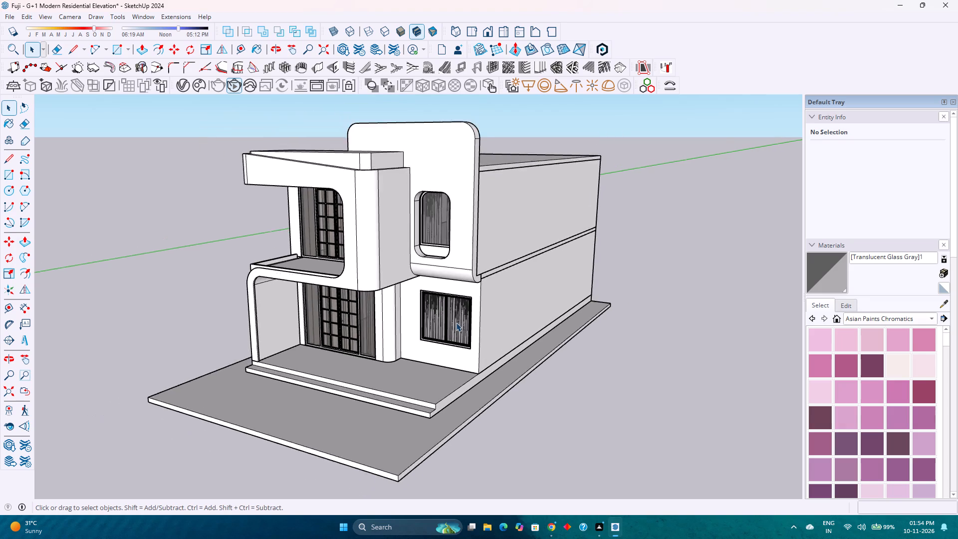
{"action": "scroll", "coordinate": [456, 322], "scroll_direction": "up", "scroll_amount": 1}
{"action": "scroll", "coordinate": [456, 322], "scroll_direction": "down", "scroll_amount": 3}
{"action": "scroll", "coordinate": [456, 322], "scroll_direction": "up", "scroll_amount": 3}
{"action": "scroll", "coordinate": [456, 322], "scroll_direction": "down", "scroll_amount": 1}
{"action": "scroll", "coordinate": [456, 322], "scroll_direction": "up", "scroll_amount": 2}
{"action": "scroll", "coordinate": [456, 322], "scroll_direction": "down", "scroll_amount": 4}
{"action": "scroll", "coordinate": [456, 323], "scroll_direction": "up", "scroll_amount": 3}
{"action": "scroll", "coordinate": [456, 323], "scroll_direction": "down", "scroll_amount": 1}
{"action": "scroll", "coordinate": [457, 324], "scroll_direction": "up", "scroll_amount": 2}
{"action": "scroll", "coordinate": [457, 324], "scroll_direction": "down", "scroll_amount": 2}
{"action": "scroll", "coordinate": [457, 324], "scroll_direction": "up", "scroll_amount": 2}
{"action": "scroll", "coordinate": [457, 324], "scroll_direction": "down", "scroll_amount": 3}
{"action": "scroll", "coordinate": [457, 324], "scroll_direction": "up", "scroll_amount": 2}
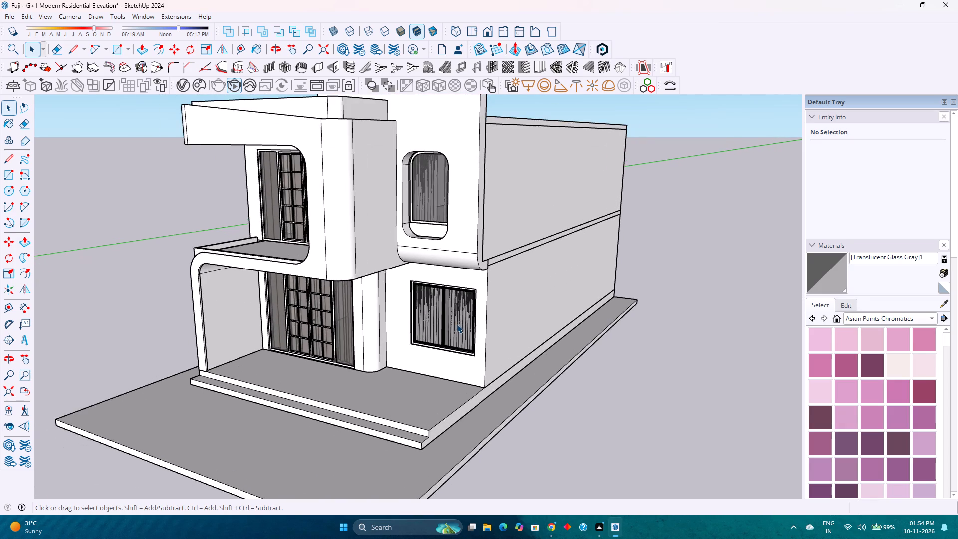
{"action": "scroll", "coordinate": [457, 324], "scroll_direction": "down", "scroll_amount": 3}
{"action": "scroll", "coordinate": [457, 324], "scroll_direction": "up", "scroll_amount": 2}
{"action": "scroll", "coordinate": [457, 324], "scroll_direction": "down", "scroll_amount": 2}
{"action": "scroll", "coordinate": [458, 325], "scroll_direction": "up", "scroll_amount": 3}
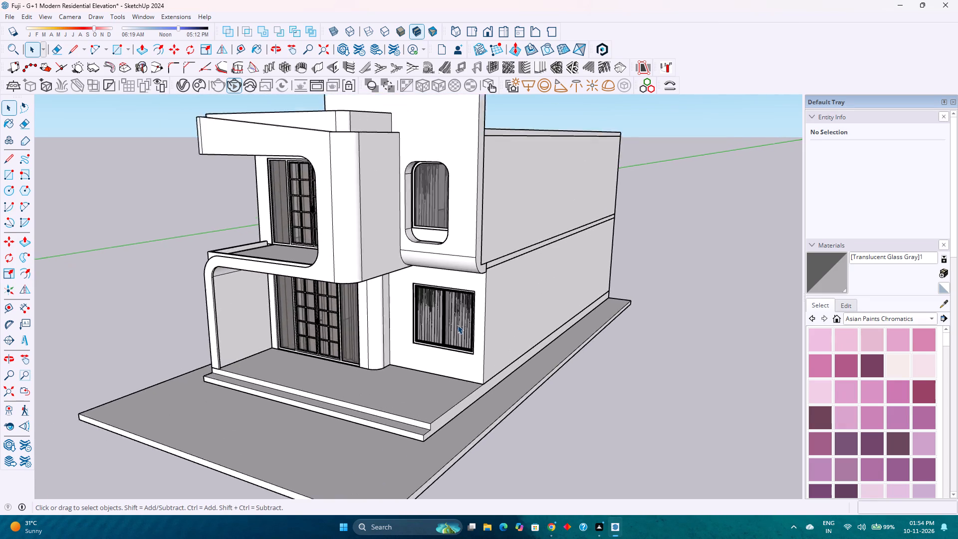
{"action": "scroll", "coordinate": [458, 325], "scroll_direction": "down", "scroll_amount": 3}
{"action": "scroll", "coordinate": [458, 325], "scroll_direction": "up", "scroll_amount": 3}
{"action": "scroll", "coordinate": [458, 325], "scroll_direction": "down", "scroll_amount": 3}
{"action": "scroll", "coordinate": [458, 325], "scroll_direction": "up", "scroll_amount": 1}
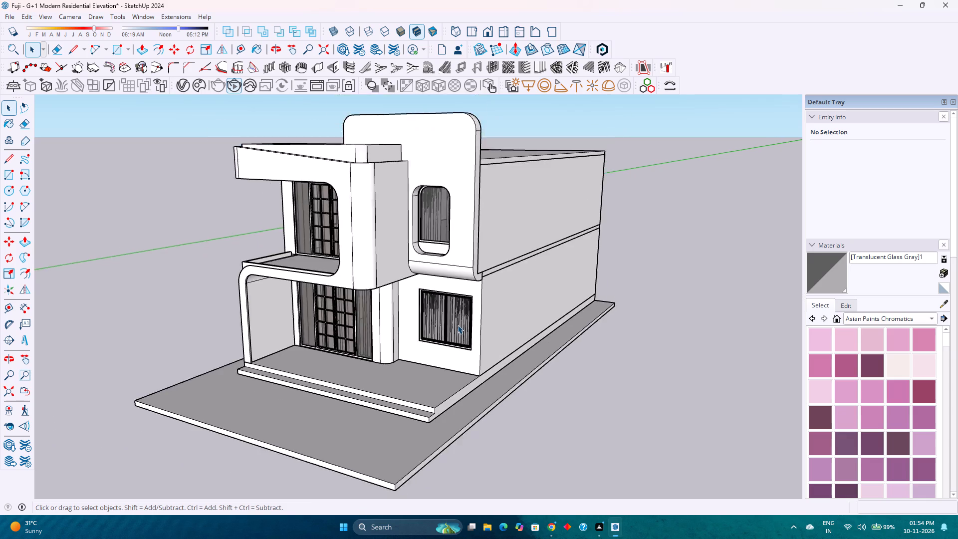
{"action": "scroll", "coordinate": [458, 325], "scroll_direction": "up", "scroll_amount": 2}
{"action": "scroll", "coordinate": [458, 325], "scroll_direction": "down", "scroll_amount": 3}
{"action": "scroll", "coordinate": [459, 326], "scroll_direction": "up", "scroll_amount": 3}
{"action": "scroll", "coordinate": [459, 326], "scroll_direction": "down", "scroll_amount": 3}
{"action": "scroll", "coordinate": [459, 326], "scroll_direction": "up", "scroll_amount": 2}
{"action": "scroll", "coordinate": [459, 326], "scroll_direction": "down", "scroll_amount": 3}
{"action": "scroll", "coordinate": [459, 326], "scroll_direction": "up", "scroll_amount": 3}
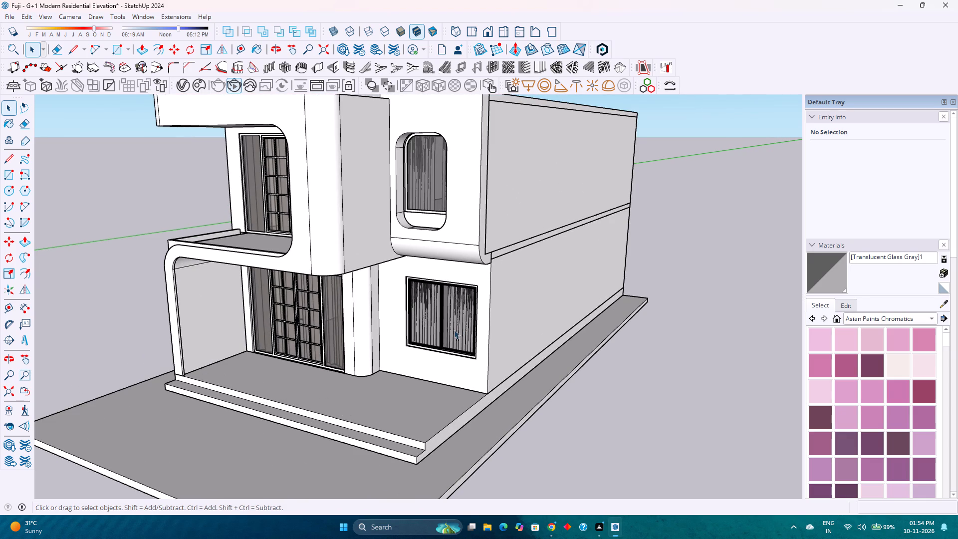
{"action": "scroll", "coordinate": [457, 329], "scroll_direction": "down", "scroll_amount": 4}
{"action": "scroll", "coordinate": [459, 330], "scroll_direction": "up", "scroll_amount": 1}
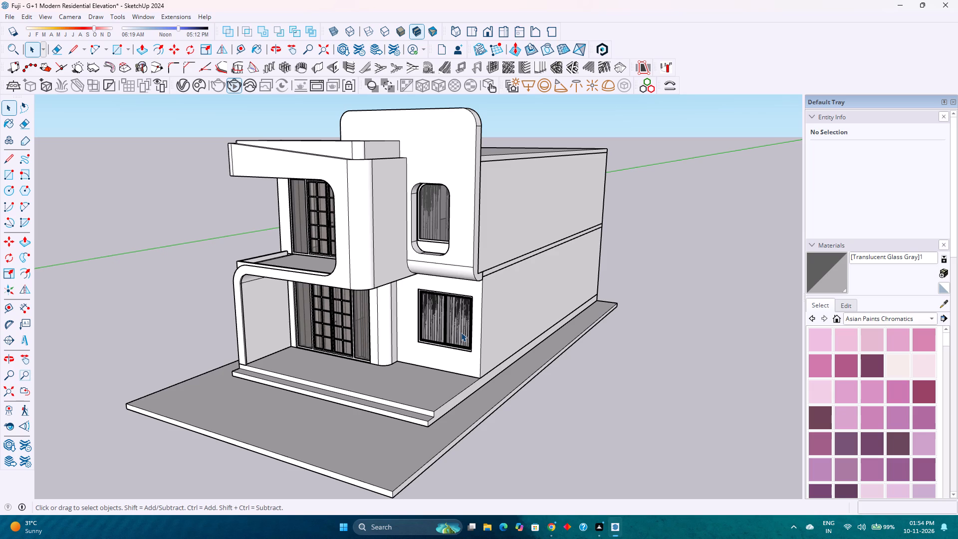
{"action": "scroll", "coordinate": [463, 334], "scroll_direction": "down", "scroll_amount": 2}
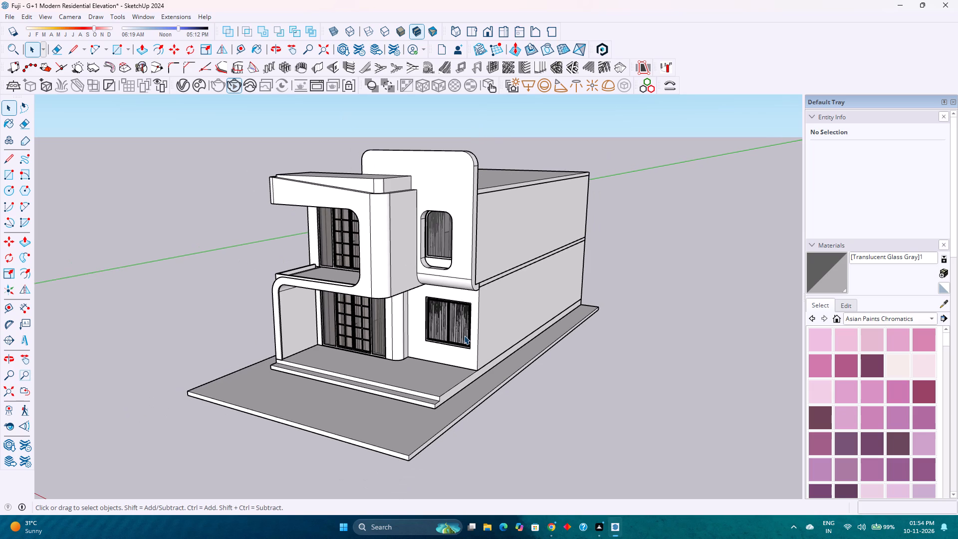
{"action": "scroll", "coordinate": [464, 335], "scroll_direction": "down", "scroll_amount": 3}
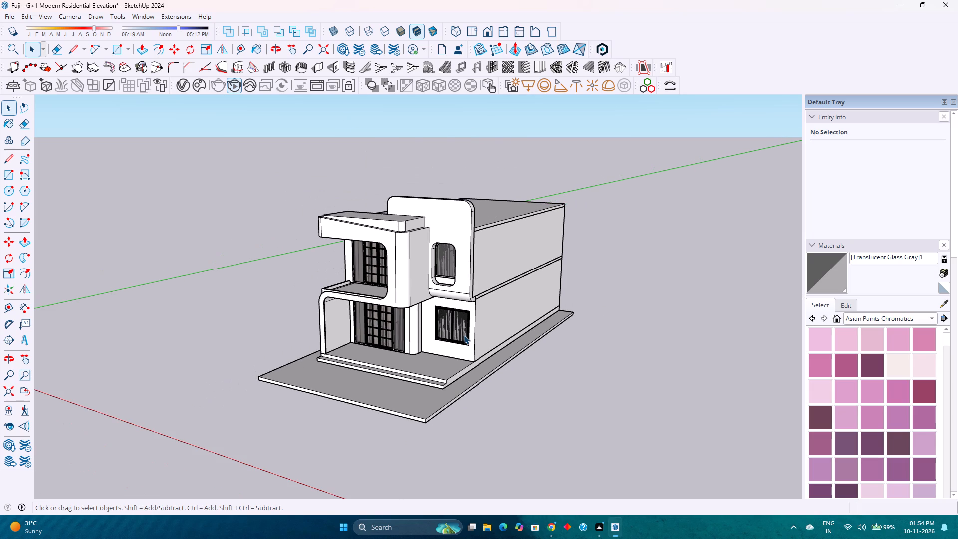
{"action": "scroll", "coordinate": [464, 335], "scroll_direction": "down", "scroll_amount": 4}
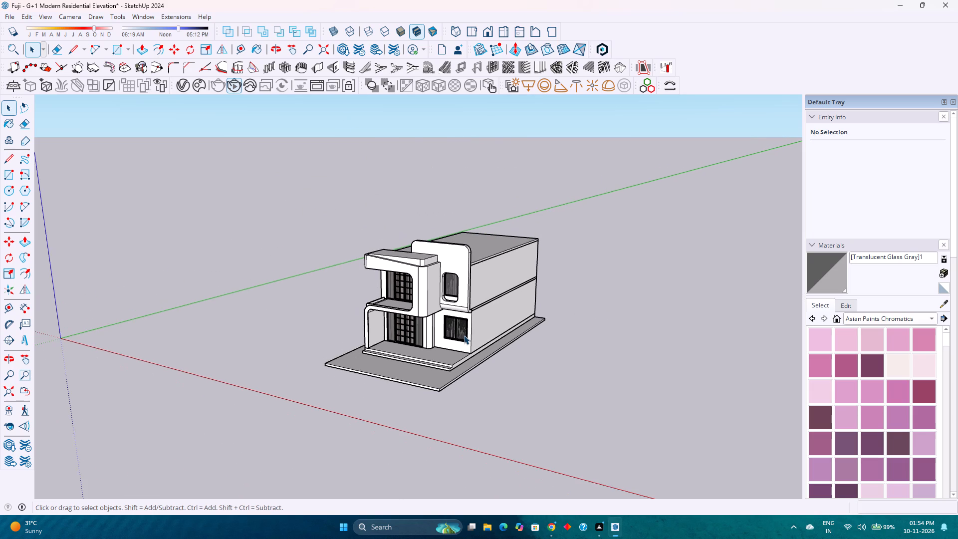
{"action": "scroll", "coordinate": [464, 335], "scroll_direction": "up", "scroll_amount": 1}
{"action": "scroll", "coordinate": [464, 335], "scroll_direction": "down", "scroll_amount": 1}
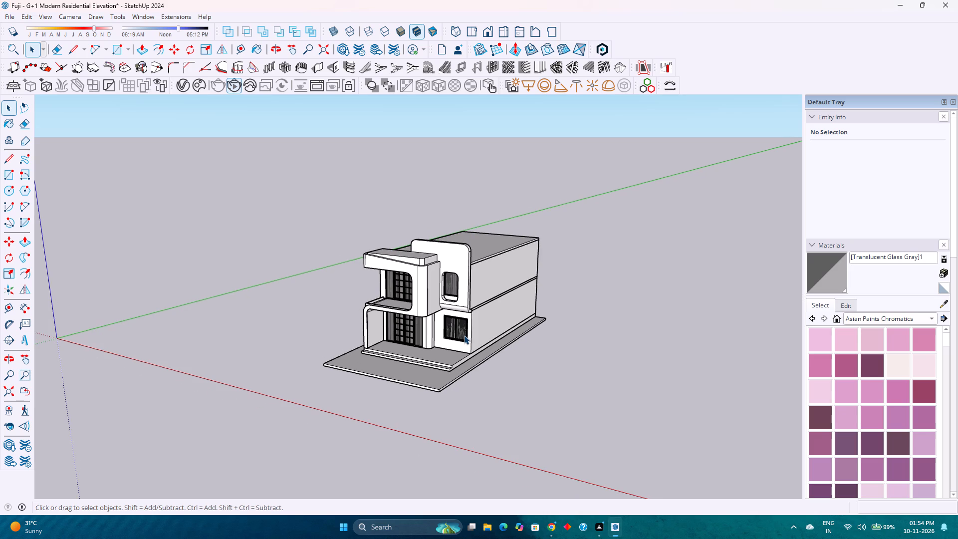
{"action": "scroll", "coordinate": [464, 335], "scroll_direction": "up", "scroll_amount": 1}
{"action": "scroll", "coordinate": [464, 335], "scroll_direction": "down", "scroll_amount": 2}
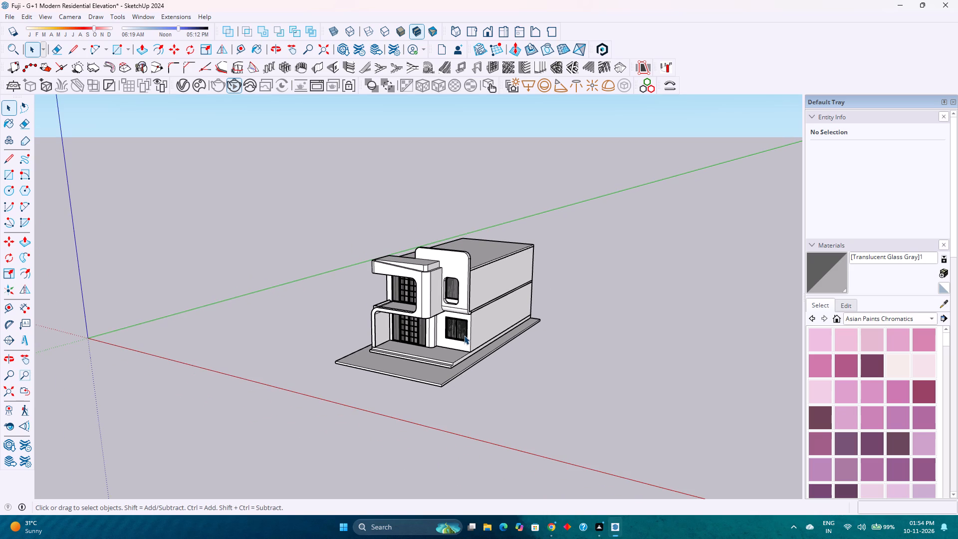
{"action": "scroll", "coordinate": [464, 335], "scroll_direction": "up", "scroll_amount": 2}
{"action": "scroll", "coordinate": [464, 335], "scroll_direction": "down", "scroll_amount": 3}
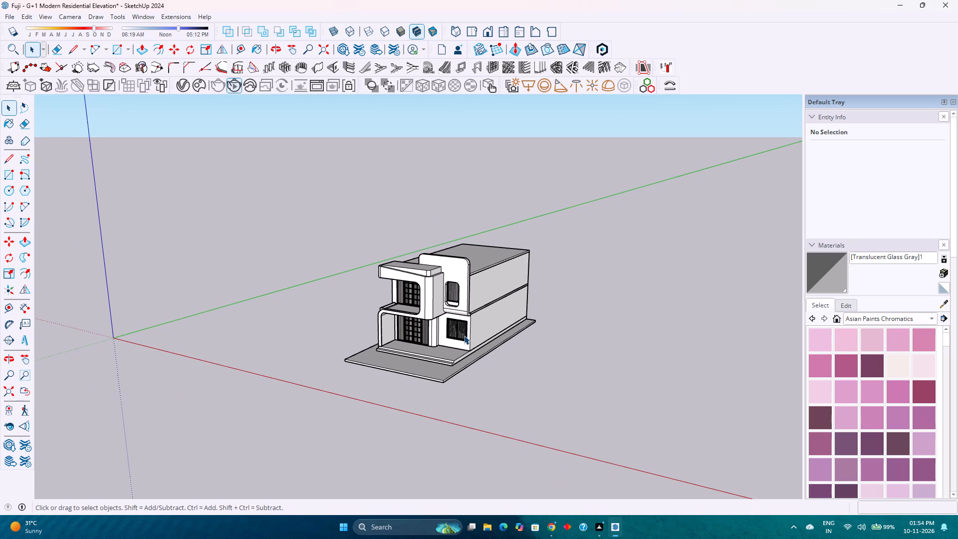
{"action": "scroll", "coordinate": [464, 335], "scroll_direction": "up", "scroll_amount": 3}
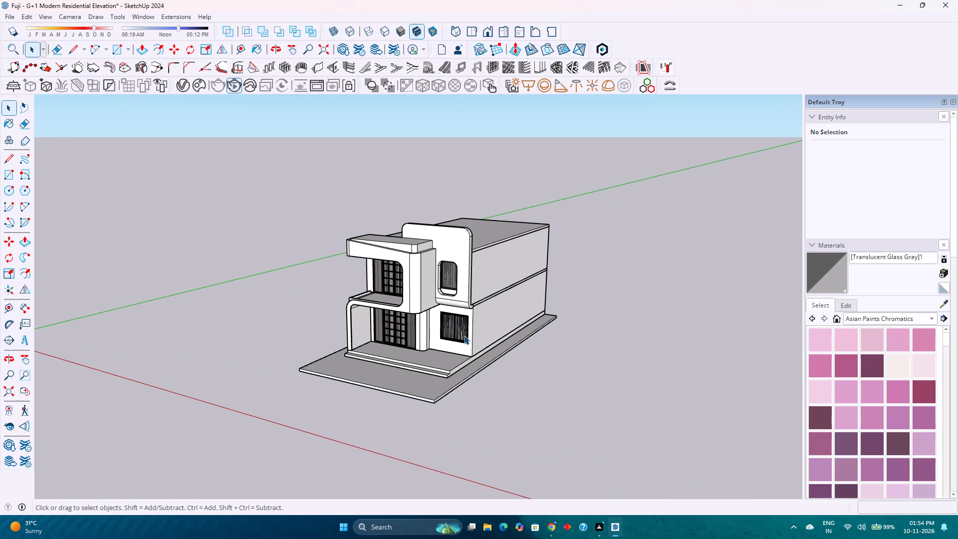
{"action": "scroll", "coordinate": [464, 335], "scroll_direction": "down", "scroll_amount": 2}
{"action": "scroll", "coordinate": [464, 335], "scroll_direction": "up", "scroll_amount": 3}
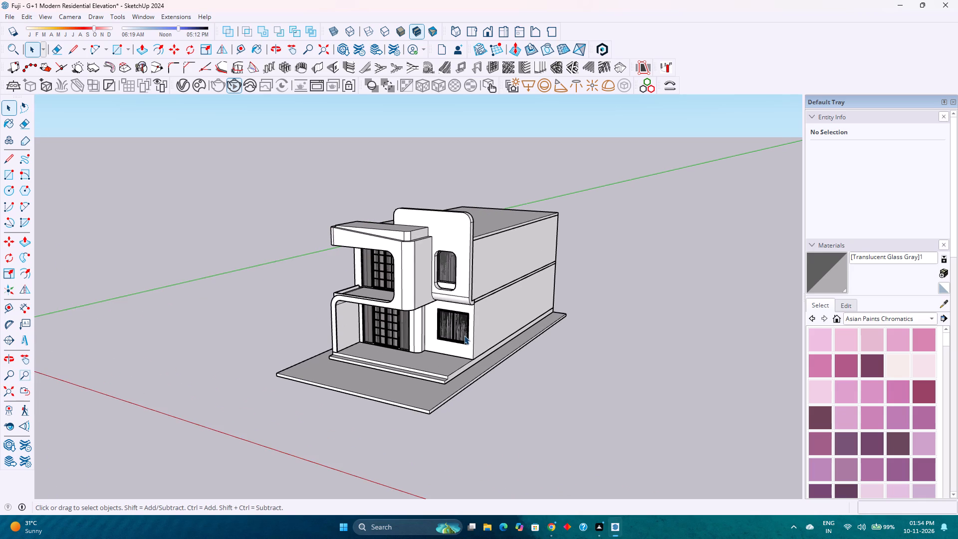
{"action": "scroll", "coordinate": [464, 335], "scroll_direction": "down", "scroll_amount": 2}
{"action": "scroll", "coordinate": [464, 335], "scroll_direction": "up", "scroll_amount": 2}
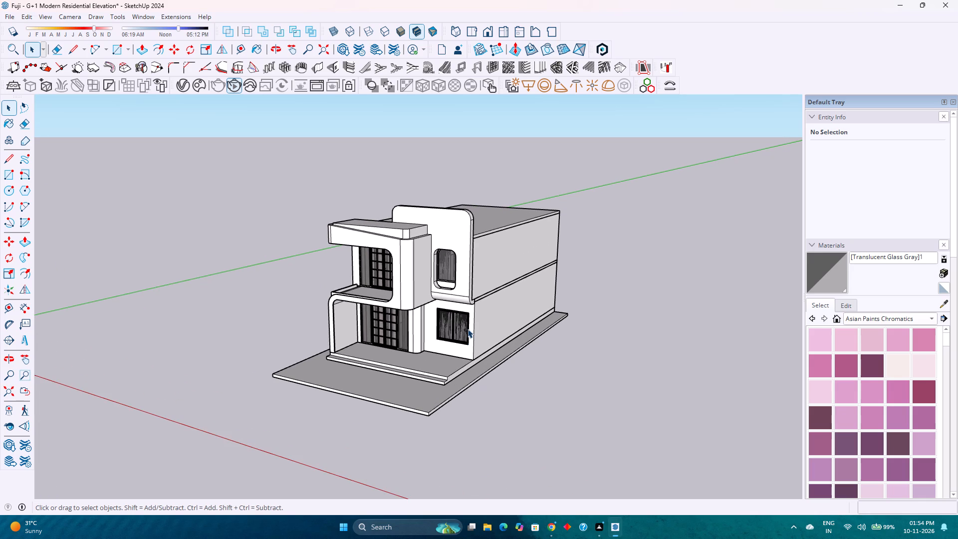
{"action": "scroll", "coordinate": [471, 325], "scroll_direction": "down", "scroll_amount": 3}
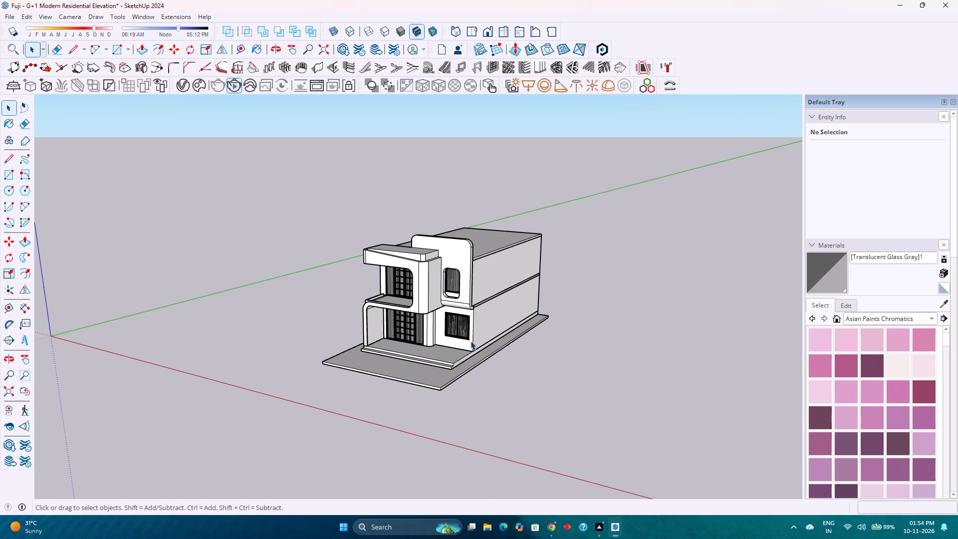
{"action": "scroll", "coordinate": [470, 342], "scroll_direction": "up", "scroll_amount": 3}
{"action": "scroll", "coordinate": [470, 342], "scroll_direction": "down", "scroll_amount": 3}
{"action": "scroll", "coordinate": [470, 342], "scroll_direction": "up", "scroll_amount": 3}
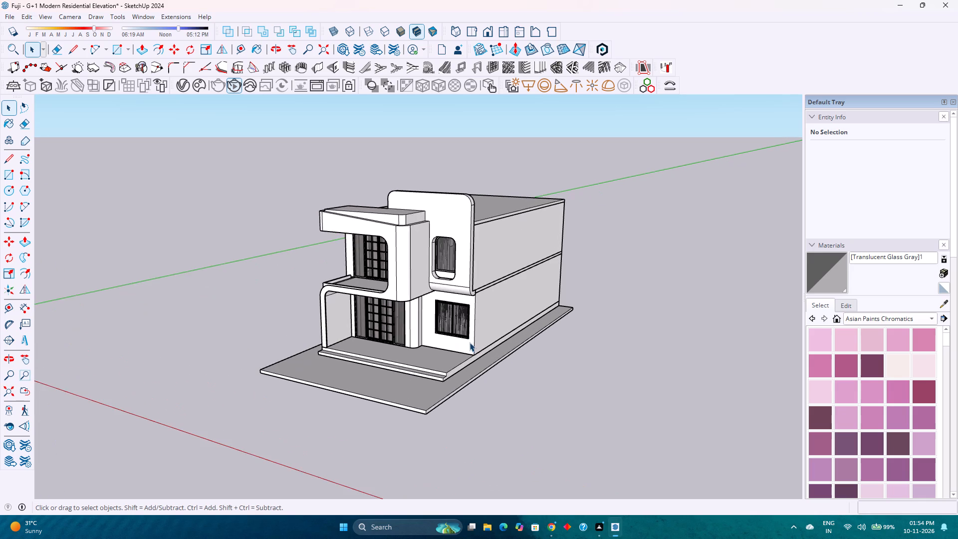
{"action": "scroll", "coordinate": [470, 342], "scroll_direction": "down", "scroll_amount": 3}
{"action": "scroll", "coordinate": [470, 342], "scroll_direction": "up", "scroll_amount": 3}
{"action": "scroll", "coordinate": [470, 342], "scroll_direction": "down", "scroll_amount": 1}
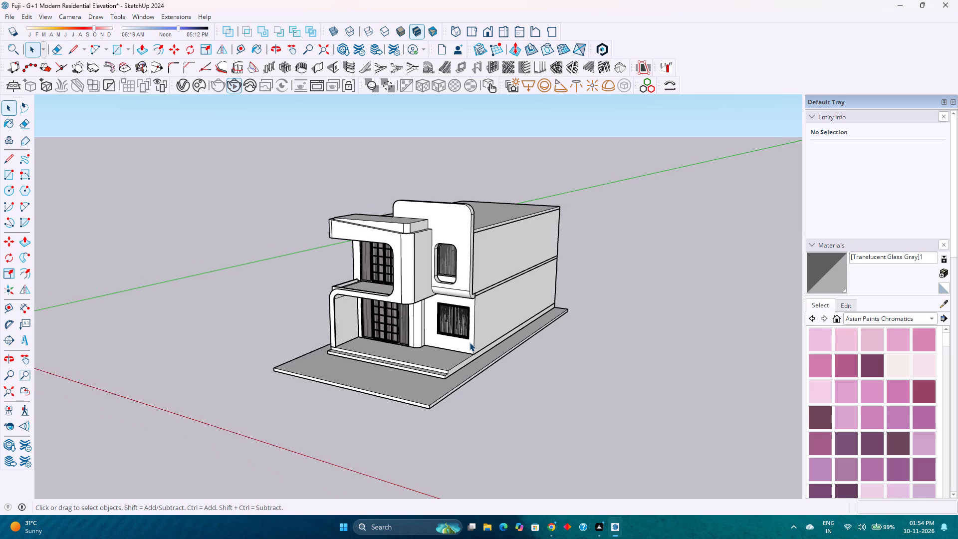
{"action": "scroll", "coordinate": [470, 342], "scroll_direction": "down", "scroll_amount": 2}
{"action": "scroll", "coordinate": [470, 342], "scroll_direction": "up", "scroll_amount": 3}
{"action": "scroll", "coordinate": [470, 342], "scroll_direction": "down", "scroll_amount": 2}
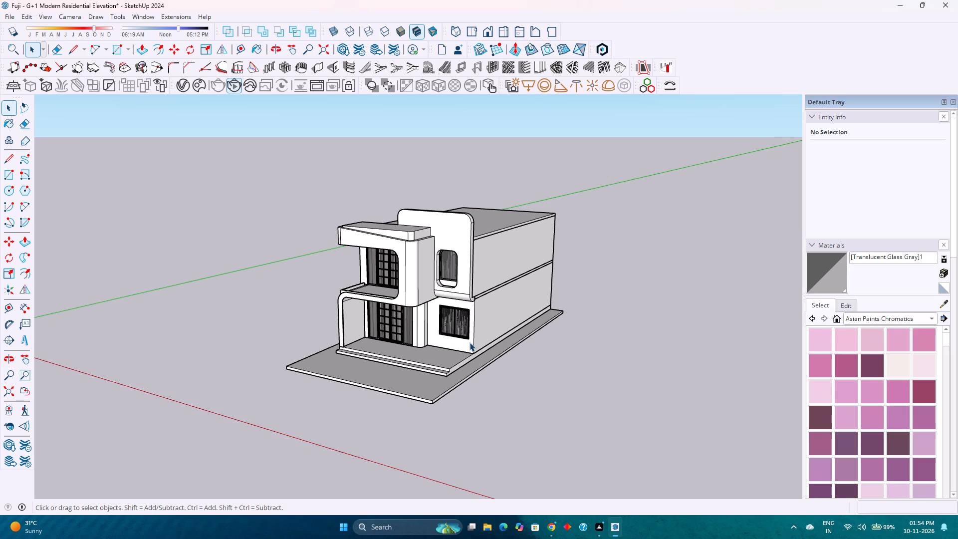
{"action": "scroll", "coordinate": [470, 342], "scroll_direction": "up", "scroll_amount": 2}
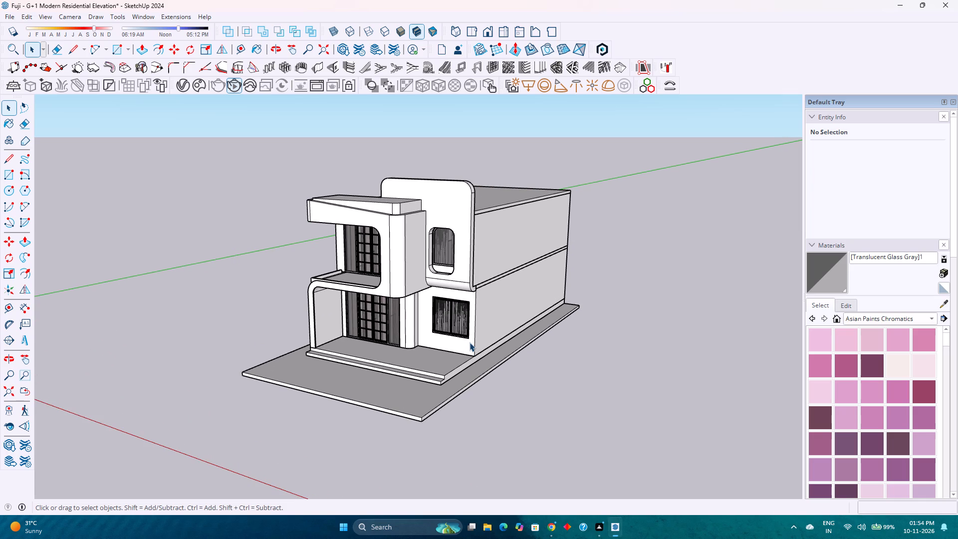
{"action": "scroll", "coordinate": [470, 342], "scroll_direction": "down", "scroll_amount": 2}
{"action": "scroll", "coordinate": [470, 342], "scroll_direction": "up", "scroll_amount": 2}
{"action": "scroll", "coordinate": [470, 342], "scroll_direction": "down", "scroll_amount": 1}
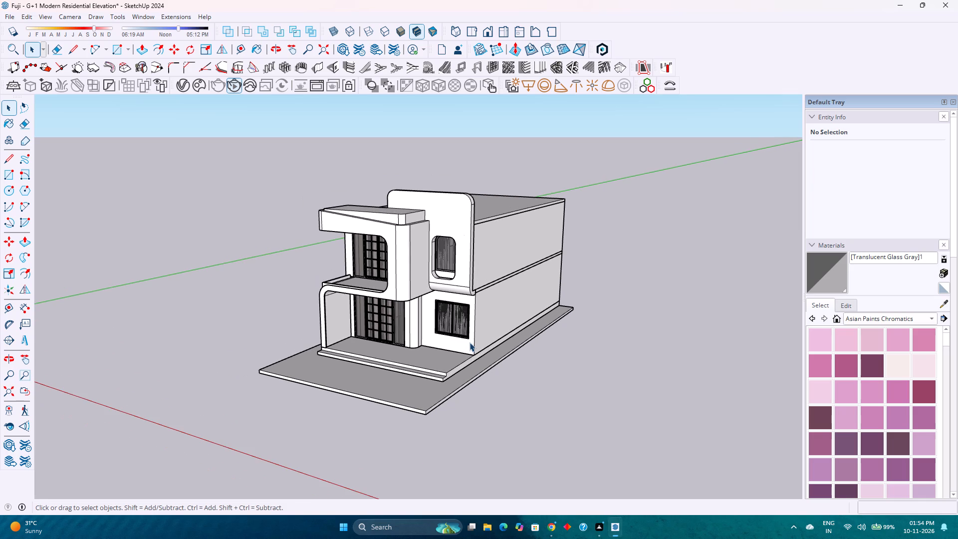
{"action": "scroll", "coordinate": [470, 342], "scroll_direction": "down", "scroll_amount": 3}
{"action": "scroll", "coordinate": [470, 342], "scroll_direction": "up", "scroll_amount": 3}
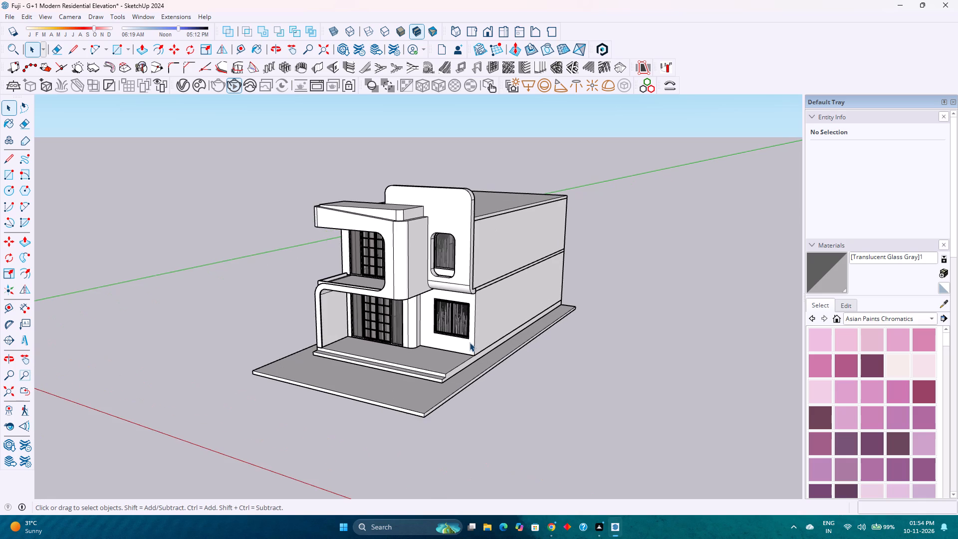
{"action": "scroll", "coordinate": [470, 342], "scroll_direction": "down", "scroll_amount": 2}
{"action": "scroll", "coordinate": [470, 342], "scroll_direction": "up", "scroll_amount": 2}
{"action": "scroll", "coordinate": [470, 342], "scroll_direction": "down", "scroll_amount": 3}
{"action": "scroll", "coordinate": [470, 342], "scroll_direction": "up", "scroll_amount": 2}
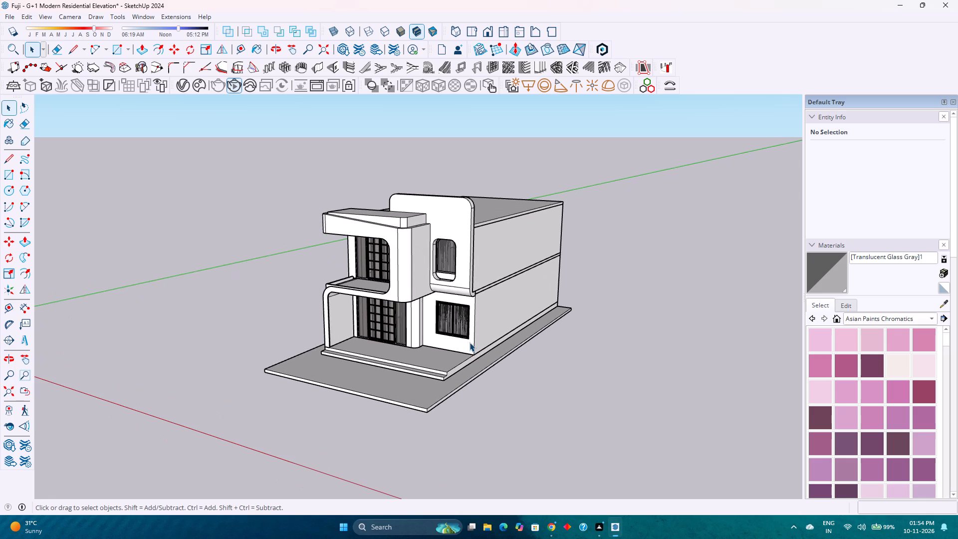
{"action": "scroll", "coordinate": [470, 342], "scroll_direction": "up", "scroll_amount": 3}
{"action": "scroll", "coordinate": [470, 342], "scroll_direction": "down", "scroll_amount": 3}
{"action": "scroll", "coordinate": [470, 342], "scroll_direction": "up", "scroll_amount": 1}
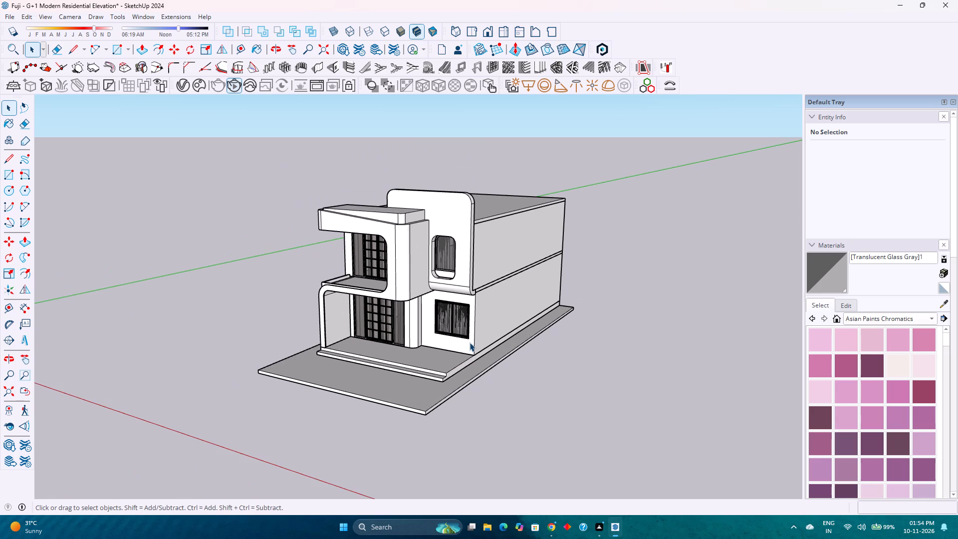
Examine the ground-floor entrance doors, window, porch steps and the underside of the curved upper frames closely from the front corner.
{"action": "scroll", "coordinate": [470, 342], "scroll_direction": "up", "scroll_amount": 2}
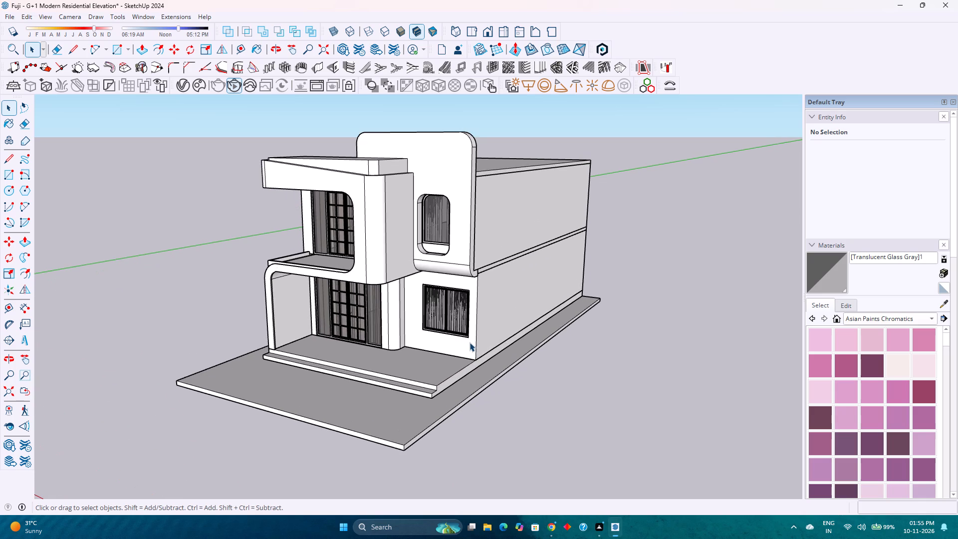
{"action": "scroll", "coordinate": [470, 342], "scroll_direction": "up", "scroll_amount": 2}
{"action": "scroll", "coordinate": [470, 342], "scroll_direction": "down", "scroll_amount": 1}
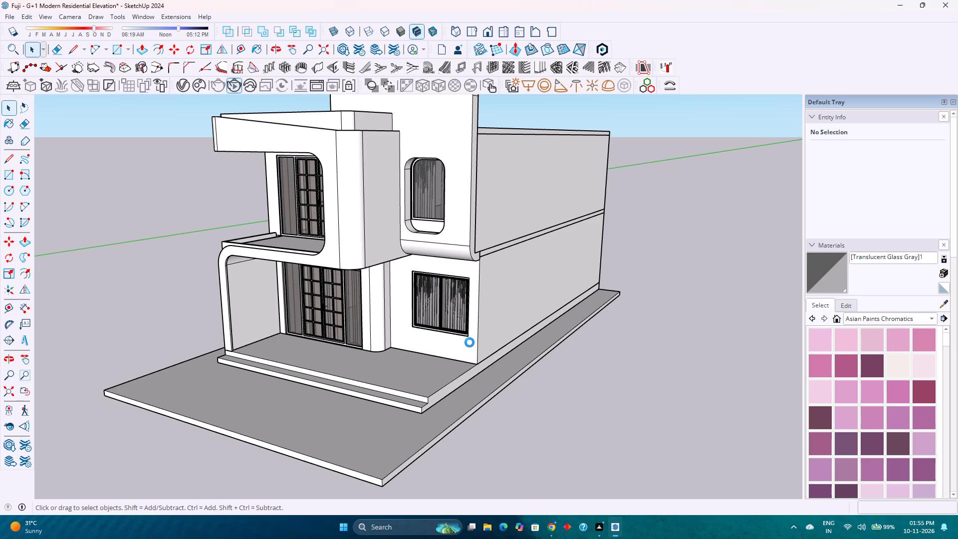
{"action": "scroll", "coordinate": [470, 342], "scroll_direction": "up", "scroll_amount": 2}
{"action": "scroll", "coordinate": [470, 342], "scroll_direction": "down", "scroll_amount": 3}
{"action": "scroll", "coordinate": [470, 342], "scroll_direction": "up", "scroll_amount": 3}
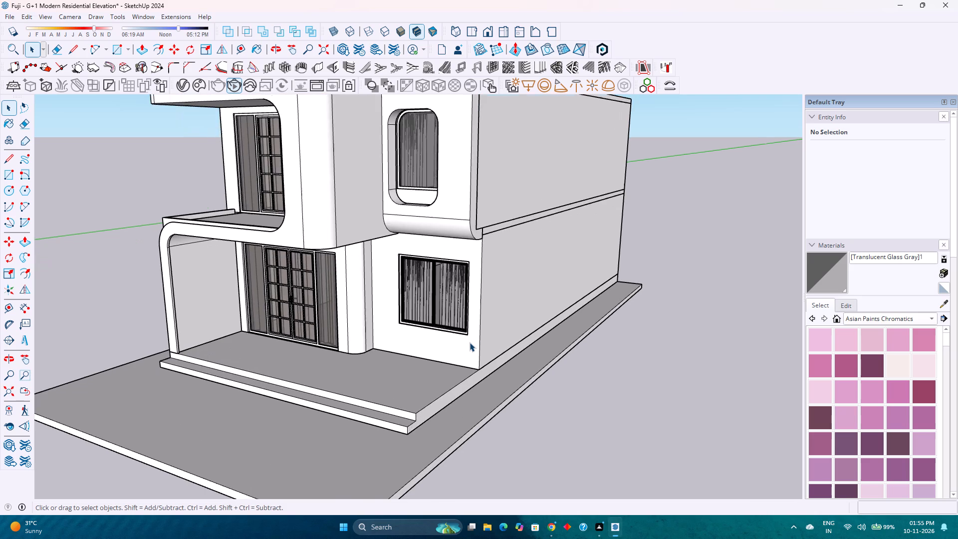
{"action": "scroll", "coordinate": [470, 342], "scroll_direction": "down", "scroll_amount": 3}
{"action": "scroll", "coordinate": [470, 342], "scroll_direction": "up", "scroll_amount": 3}
{"action": "scroll", "coordinate": [470, 342], "scroll_direction": "down", "scroll_amount": 1}
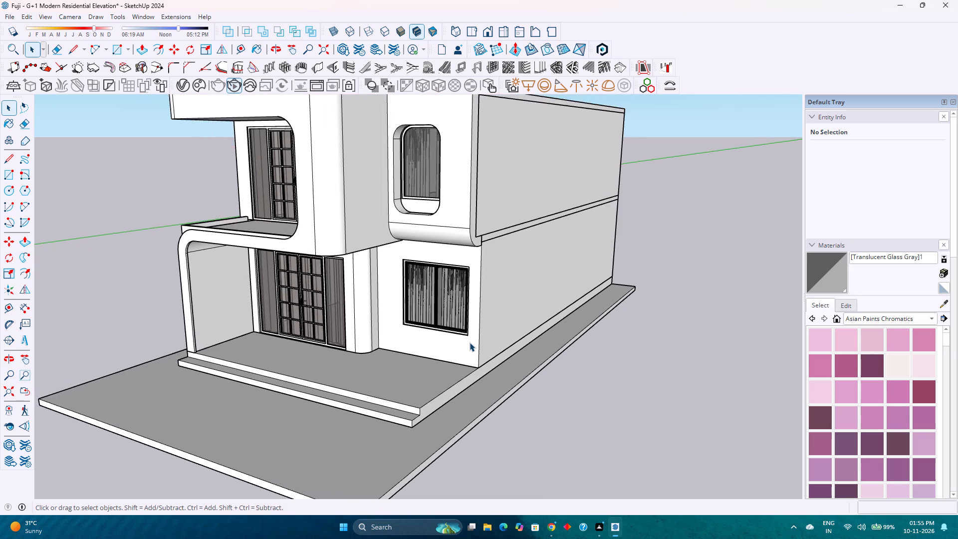
{"action": "scroll", "coordinate": [470, 342], "scroll_direction": "down", "scroll_amount": 1}
{"action": "scroll", "coordinate": [470, 342], "scroll_direction": "up", "scroll_amount": 1}
{"action": "scroll", "coordinate": [470, 342], "scroll_direction": "down", "scroll_amount": 2}
{"action": "scroll", "coordinate": [470, 342], "scroll_direction": "up", "scroll_amount": 2}
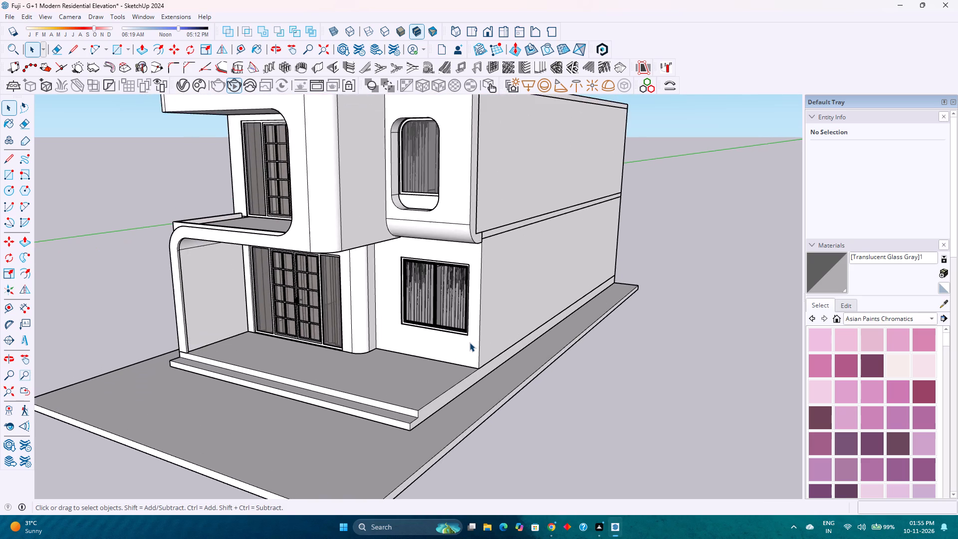
{"action": "scroll", "coordinate": [470, 342], "scroll_direction": "up", "scroll_amount": 1}
{"action": "scroll", "coordinate": [470, 342], "scroll_direction": "down", "scroll_amount": 3}
{"action": "scroll", "coordinate": [470, 342], "scroll_direction": "up", "scroll_amount": 2}
{"action": "scroll", "coordinate": [470, 342], "scroll_direction": "down", "scroll_amount": 2}
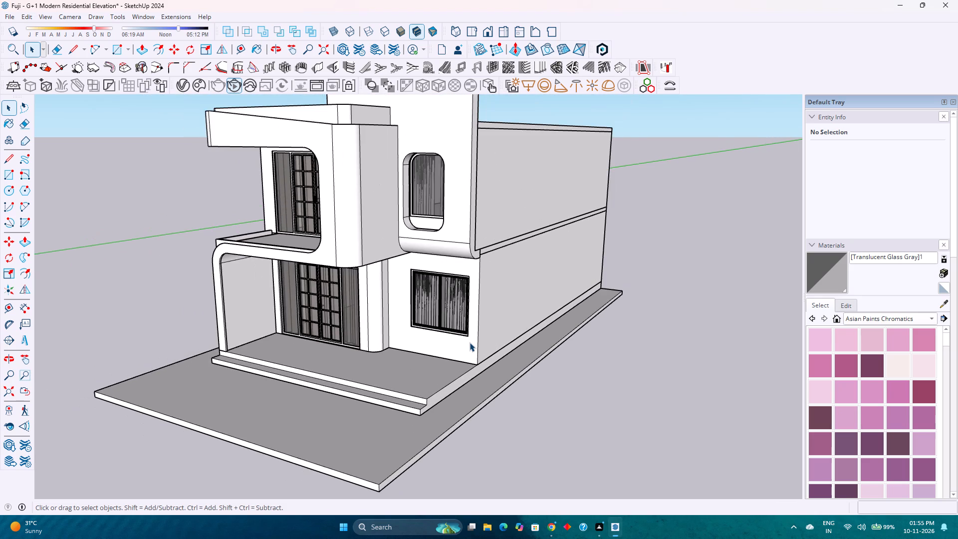
{"action": "scroll", "coordinate": [470, 342], "scroll_direction": "up", "scroll_amount": 3}
{"action": "scroll", "coordinate": [470, 342], "scroll_direction": "down", "scroll_amount": 3}
{"action": "scroll", "coordinate": [470, 342], "scroll_direction": "up", "scroll_amount": 2}
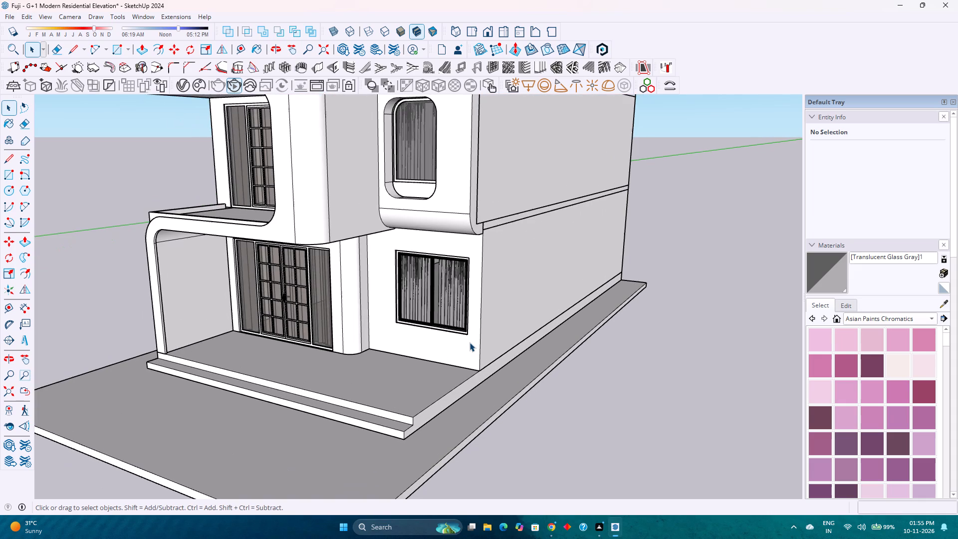
{"action": "scroll", "coordinate": [470, 342], "scroll_direction": "down", "scroll_amount": 2}
{"action": "scroll", "coordinate": [470, 342], "scroll_direction": "up", "scroll_amount": 2}
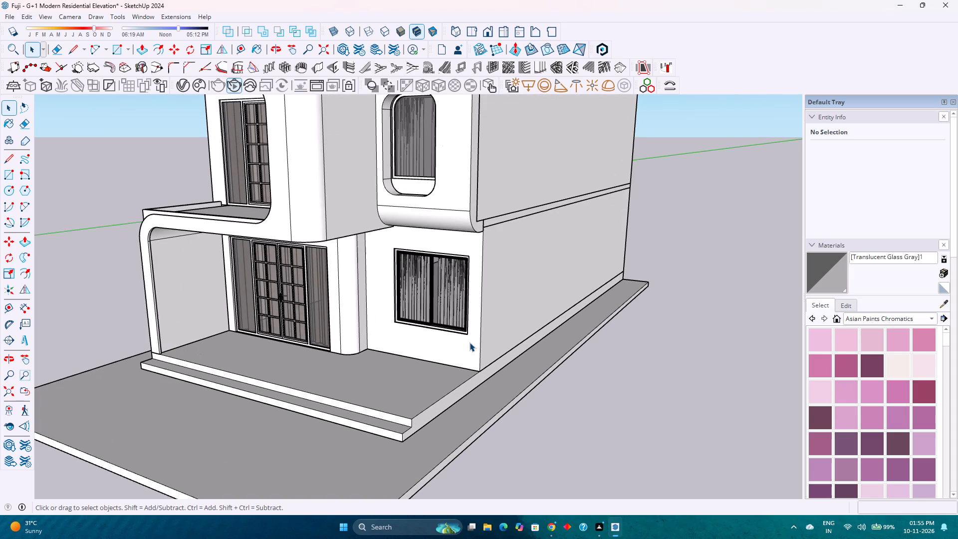
{"action": "scroll", "coordinate": [470, 342], "scroll_direction": "down", "scroll_amount": 3}
{"action": "scroll", "coordinate": [470, 342], "scroll_direction": "up", "scroll_amount": 3}
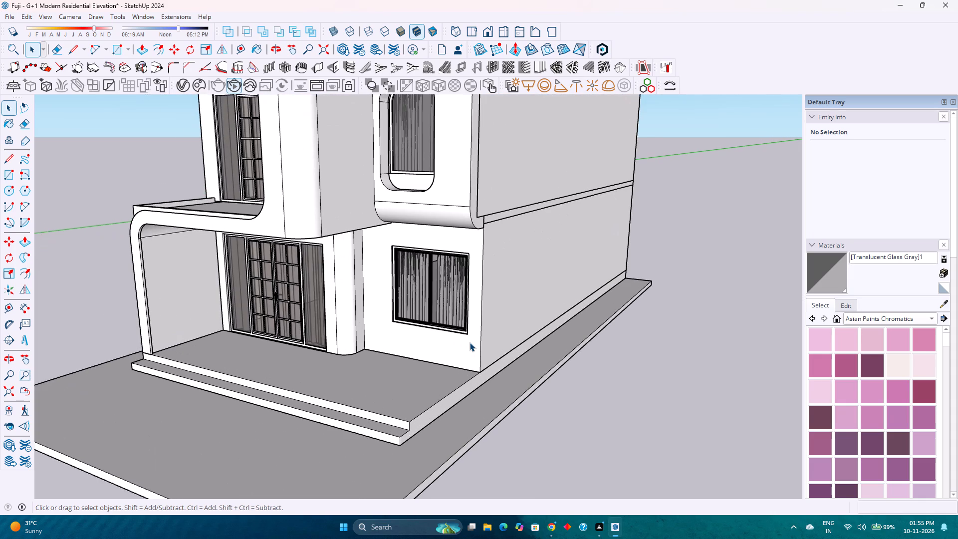
{"action": "scroll", "coordinate": [470, 342], "scroll_direction": "up", "scroll_amount": 1}
{"action": "scroll", "coordinate": [470, 342], "scroll_direction": "down", "scroll_amount": 3}
{"action": "scroll", "coordinate": [470, 342], "scroll_direction": "up", "scroll_amount": 3}
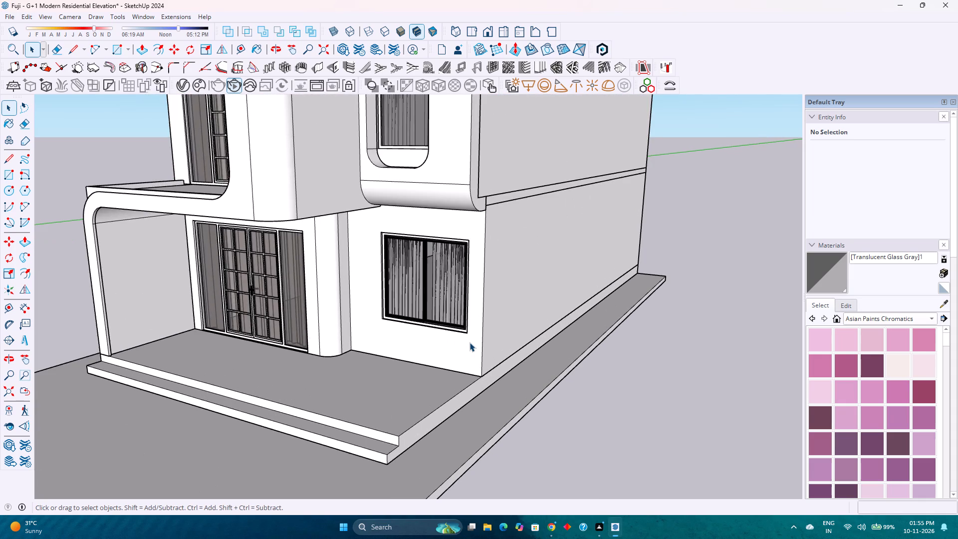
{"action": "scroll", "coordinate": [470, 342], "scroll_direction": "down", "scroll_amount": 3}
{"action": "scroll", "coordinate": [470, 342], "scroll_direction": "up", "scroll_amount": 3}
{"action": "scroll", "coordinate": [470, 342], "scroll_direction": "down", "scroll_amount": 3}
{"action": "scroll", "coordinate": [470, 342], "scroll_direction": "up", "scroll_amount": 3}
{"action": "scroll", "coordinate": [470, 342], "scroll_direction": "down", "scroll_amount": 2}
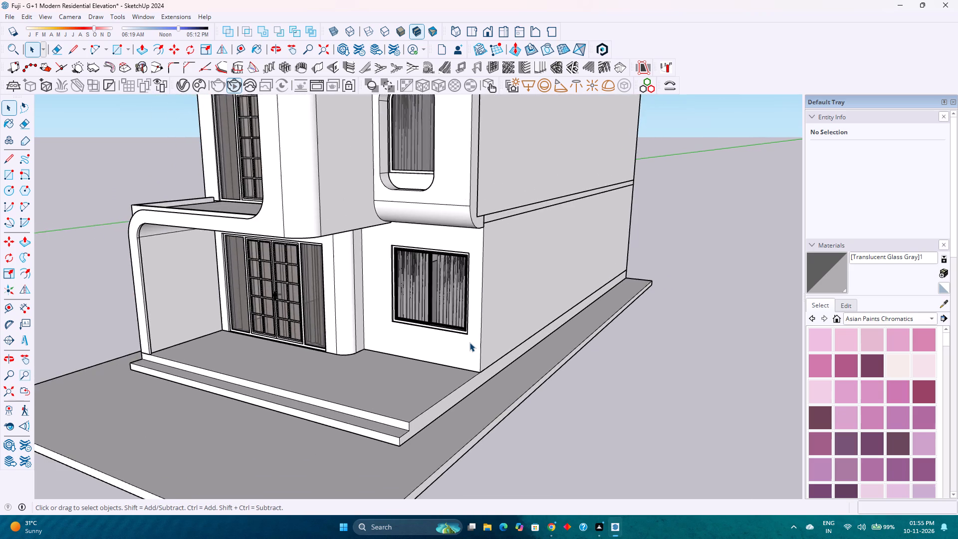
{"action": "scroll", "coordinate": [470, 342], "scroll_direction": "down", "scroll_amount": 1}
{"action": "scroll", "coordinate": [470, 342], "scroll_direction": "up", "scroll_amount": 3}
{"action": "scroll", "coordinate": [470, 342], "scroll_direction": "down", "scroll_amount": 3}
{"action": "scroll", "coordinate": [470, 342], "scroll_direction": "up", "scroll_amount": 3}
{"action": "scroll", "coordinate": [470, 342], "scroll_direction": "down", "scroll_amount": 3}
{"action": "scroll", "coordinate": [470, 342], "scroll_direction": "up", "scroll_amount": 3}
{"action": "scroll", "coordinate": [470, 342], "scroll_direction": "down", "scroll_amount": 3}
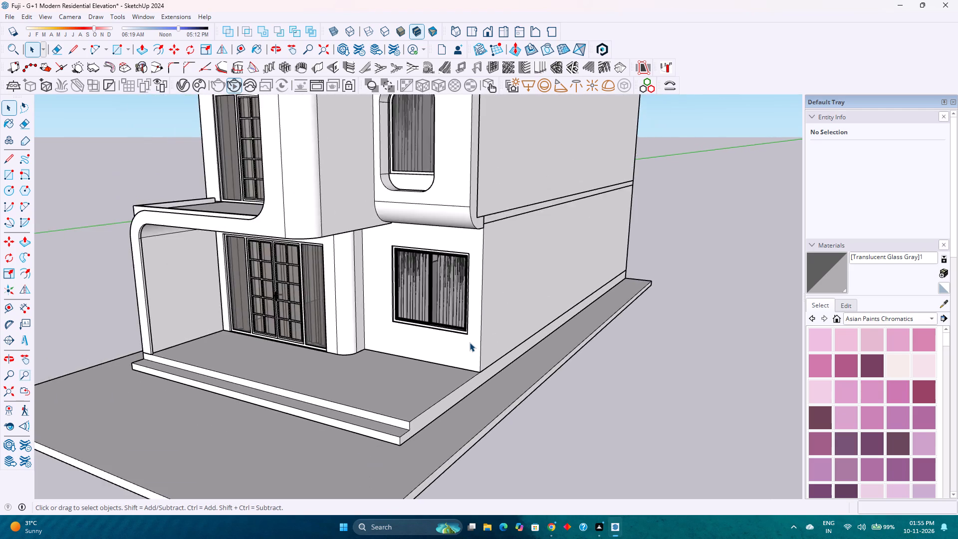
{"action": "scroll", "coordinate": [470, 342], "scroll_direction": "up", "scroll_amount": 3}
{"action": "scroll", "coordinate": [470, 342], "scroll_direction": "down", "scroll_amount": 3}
Examine the whole house from a low front corner and straight on, including the doors and curved frames of both floors.
{"action": "scroll", "coordinate": [470, 342], "scroll_direction": "down", "scroll_amount": 7}
{"action": "middle_click_drag", "start_coordinate": [448, 340], "coordinate": [527, 351]}
{"action": "middle_click_drag", "start_coordinate": [526, 351], "coordinate": [529, 278]}
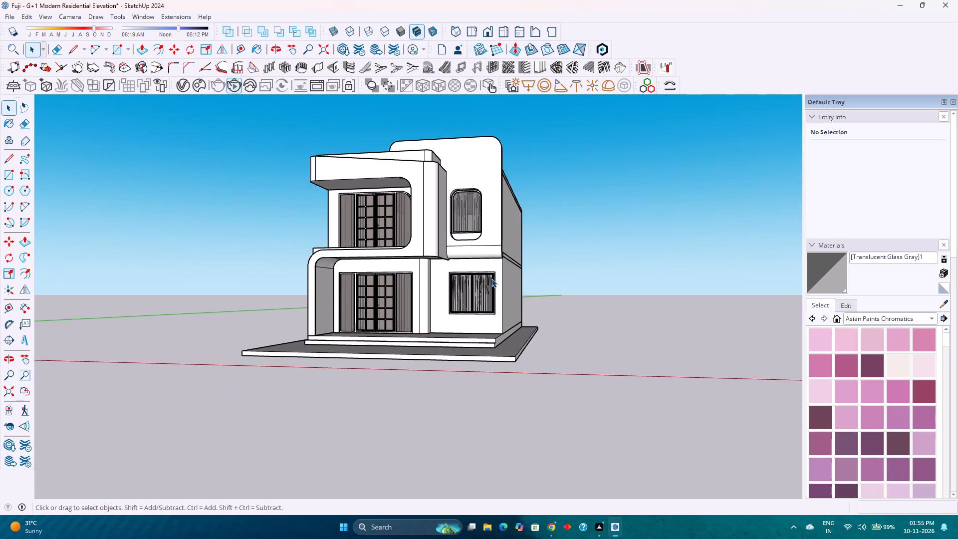
{"action": "scroll", "coordinate": [491, 278], "scroll_direction": "up", "scroll_amount": 3}
{"action": "middle_click_drag", "start_coordinate": [380, 318], "coordinate": [427, 321]}
{"action": "scroll", "coordinate": [427, 321], "scroll_direction": "down", "scroll_amount": 3}
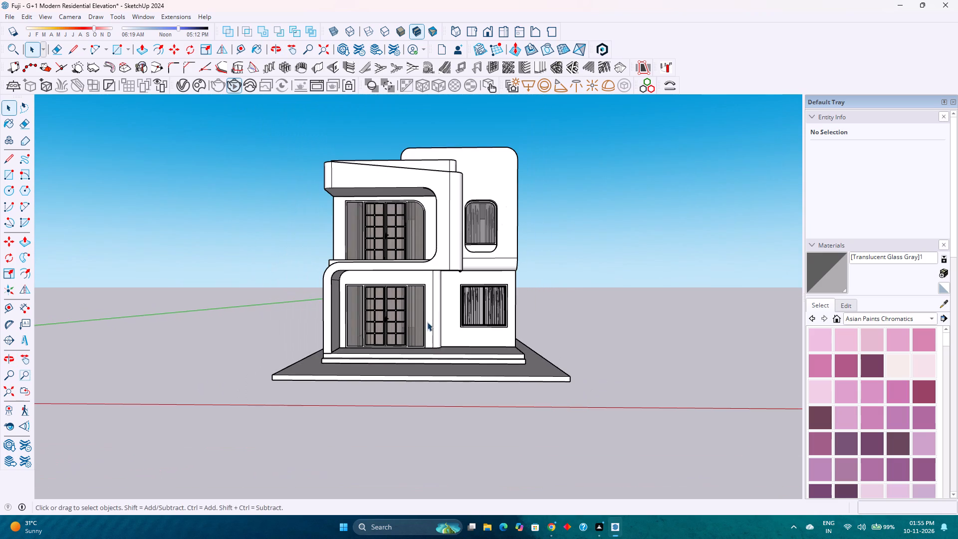
{"action": "middle_click_drag", "start_coordinate": [427, 322], "coordinate": [437, 345]}
{"action": "middle_click", "coordinate": [437, 345]}
{"action": "scroll", "coordinate": [413, 335], "scroll_direction": "up", "scroll_amount": 4}
{"action": "scroll", "coordinate": [413, 335], "scroll_direction": "down", "scroll_amount": 3}
{"action": "scroll", "coordinate": [413, 335], "scroll_direction": "up", "scroll_amount": 2}
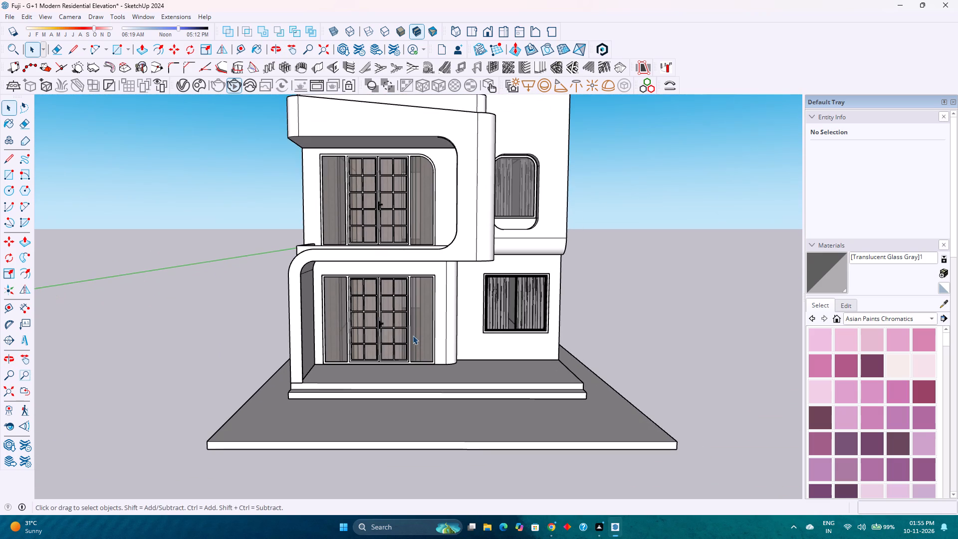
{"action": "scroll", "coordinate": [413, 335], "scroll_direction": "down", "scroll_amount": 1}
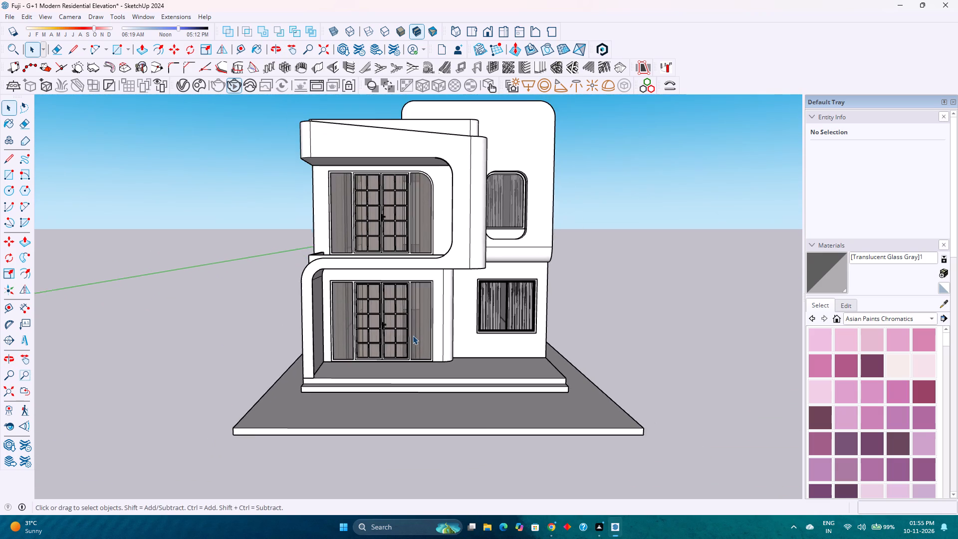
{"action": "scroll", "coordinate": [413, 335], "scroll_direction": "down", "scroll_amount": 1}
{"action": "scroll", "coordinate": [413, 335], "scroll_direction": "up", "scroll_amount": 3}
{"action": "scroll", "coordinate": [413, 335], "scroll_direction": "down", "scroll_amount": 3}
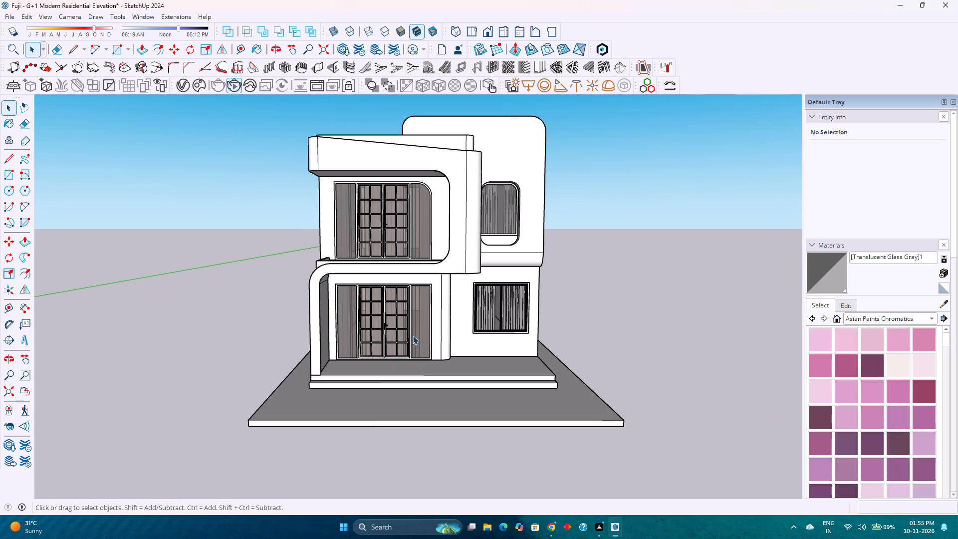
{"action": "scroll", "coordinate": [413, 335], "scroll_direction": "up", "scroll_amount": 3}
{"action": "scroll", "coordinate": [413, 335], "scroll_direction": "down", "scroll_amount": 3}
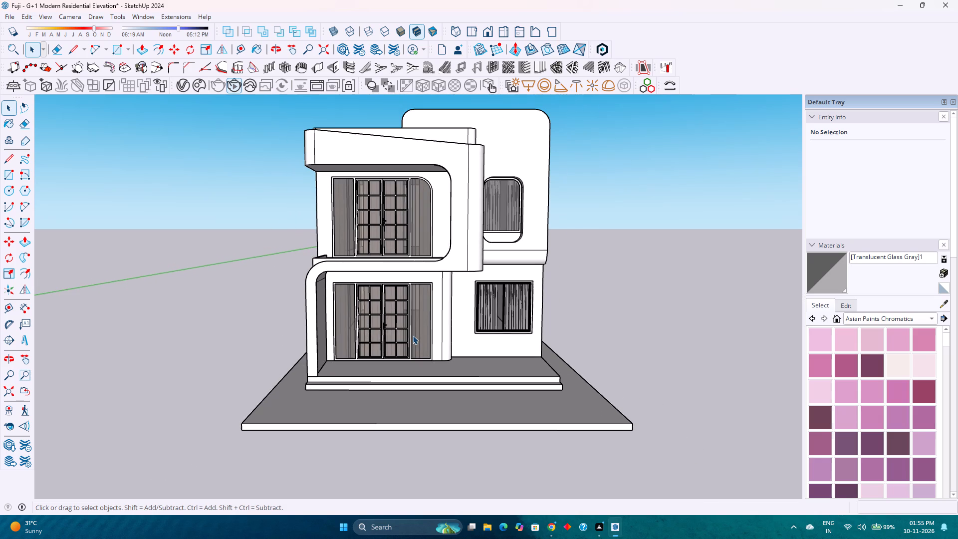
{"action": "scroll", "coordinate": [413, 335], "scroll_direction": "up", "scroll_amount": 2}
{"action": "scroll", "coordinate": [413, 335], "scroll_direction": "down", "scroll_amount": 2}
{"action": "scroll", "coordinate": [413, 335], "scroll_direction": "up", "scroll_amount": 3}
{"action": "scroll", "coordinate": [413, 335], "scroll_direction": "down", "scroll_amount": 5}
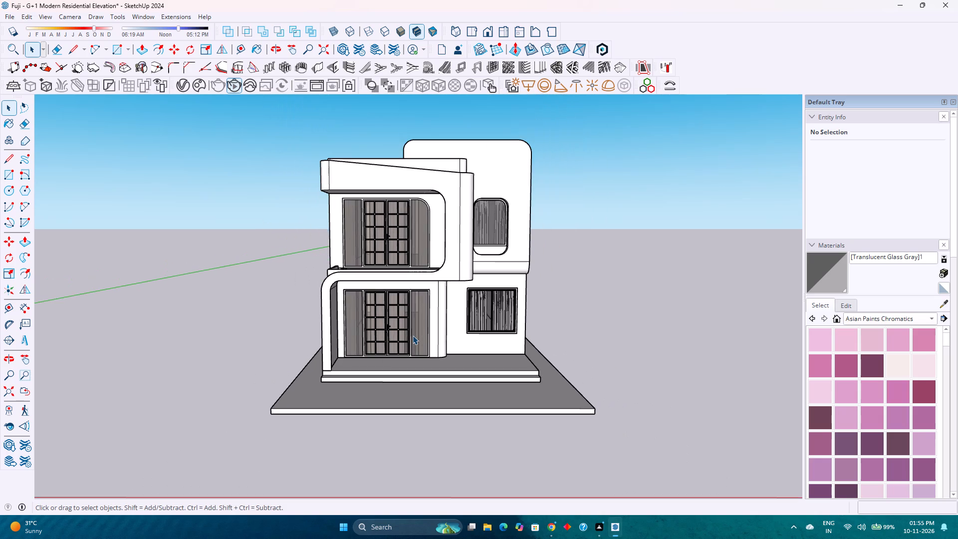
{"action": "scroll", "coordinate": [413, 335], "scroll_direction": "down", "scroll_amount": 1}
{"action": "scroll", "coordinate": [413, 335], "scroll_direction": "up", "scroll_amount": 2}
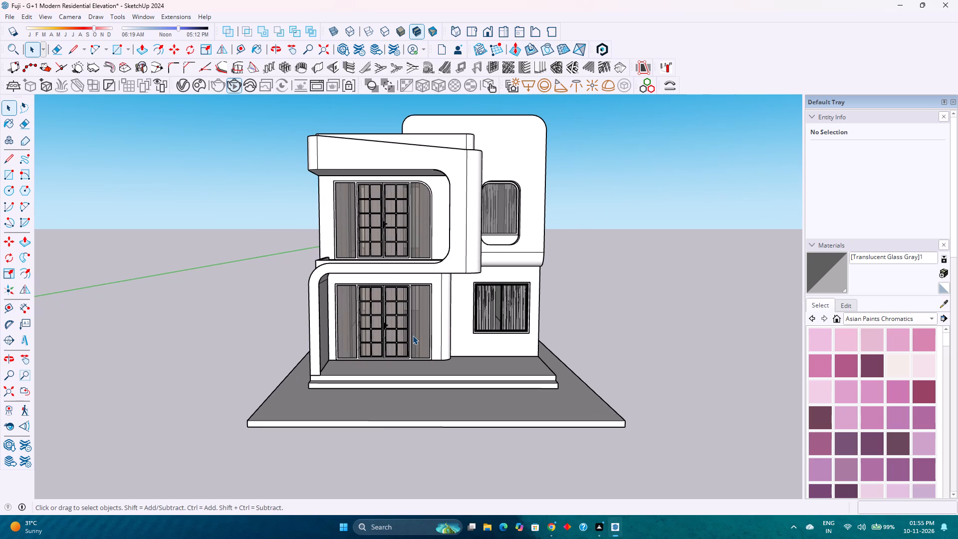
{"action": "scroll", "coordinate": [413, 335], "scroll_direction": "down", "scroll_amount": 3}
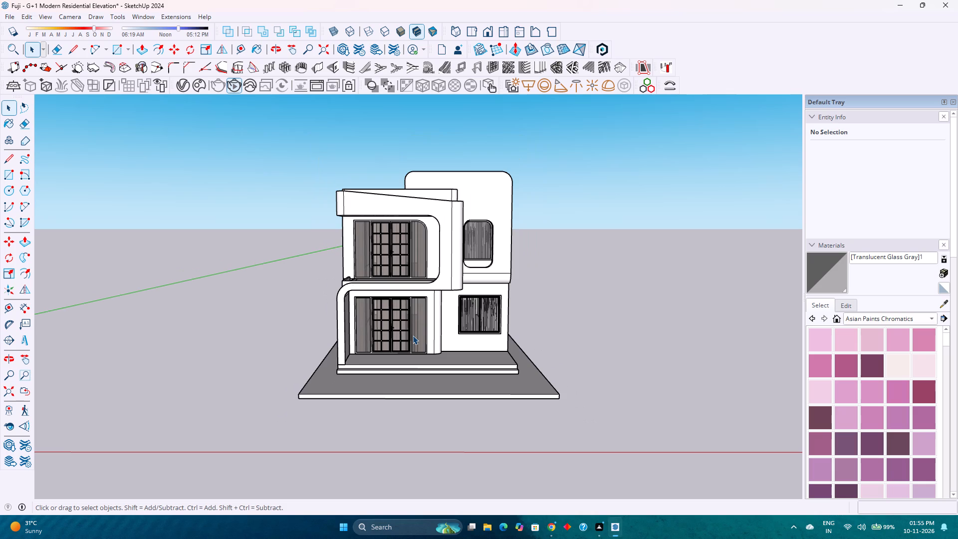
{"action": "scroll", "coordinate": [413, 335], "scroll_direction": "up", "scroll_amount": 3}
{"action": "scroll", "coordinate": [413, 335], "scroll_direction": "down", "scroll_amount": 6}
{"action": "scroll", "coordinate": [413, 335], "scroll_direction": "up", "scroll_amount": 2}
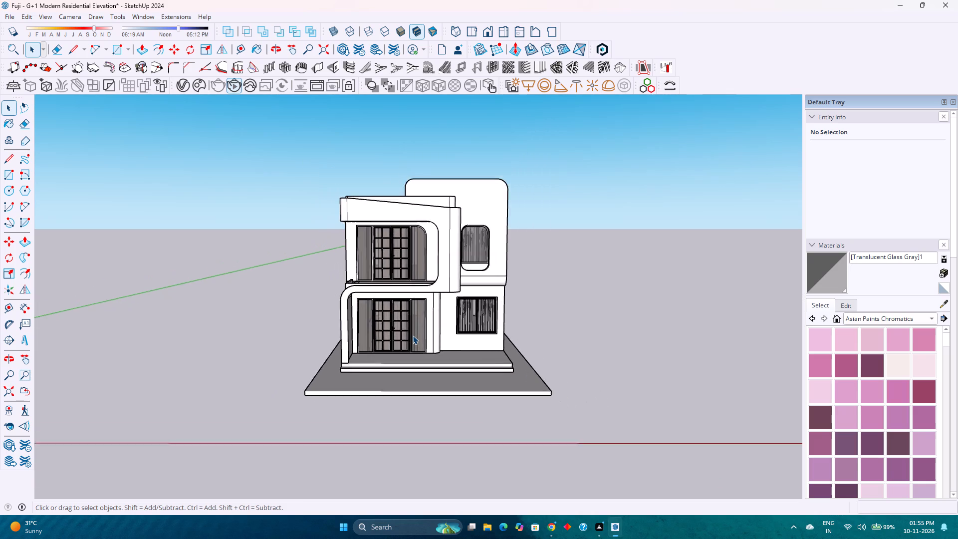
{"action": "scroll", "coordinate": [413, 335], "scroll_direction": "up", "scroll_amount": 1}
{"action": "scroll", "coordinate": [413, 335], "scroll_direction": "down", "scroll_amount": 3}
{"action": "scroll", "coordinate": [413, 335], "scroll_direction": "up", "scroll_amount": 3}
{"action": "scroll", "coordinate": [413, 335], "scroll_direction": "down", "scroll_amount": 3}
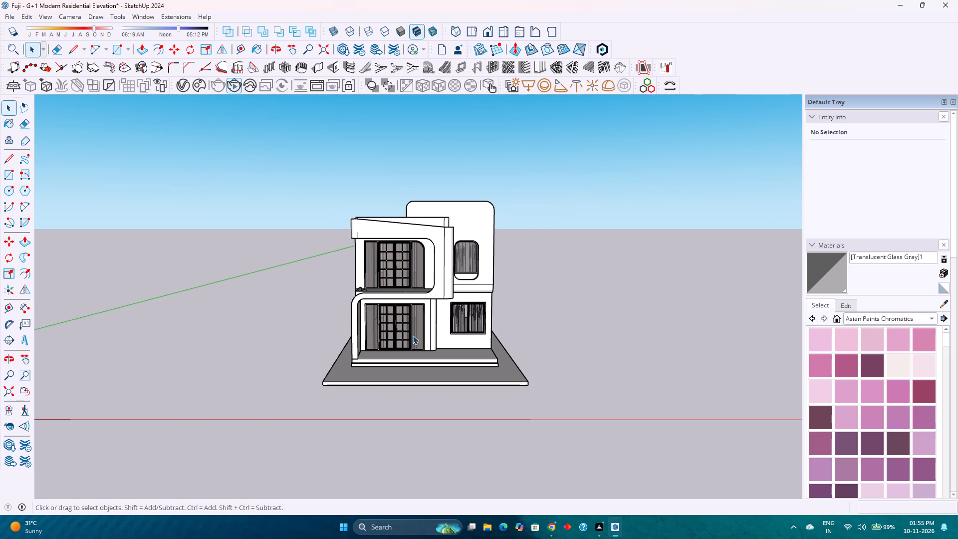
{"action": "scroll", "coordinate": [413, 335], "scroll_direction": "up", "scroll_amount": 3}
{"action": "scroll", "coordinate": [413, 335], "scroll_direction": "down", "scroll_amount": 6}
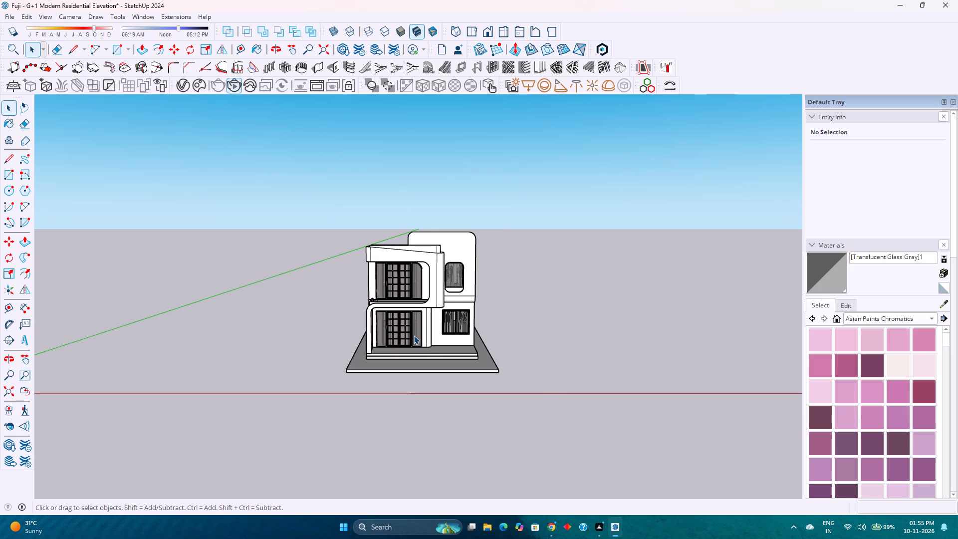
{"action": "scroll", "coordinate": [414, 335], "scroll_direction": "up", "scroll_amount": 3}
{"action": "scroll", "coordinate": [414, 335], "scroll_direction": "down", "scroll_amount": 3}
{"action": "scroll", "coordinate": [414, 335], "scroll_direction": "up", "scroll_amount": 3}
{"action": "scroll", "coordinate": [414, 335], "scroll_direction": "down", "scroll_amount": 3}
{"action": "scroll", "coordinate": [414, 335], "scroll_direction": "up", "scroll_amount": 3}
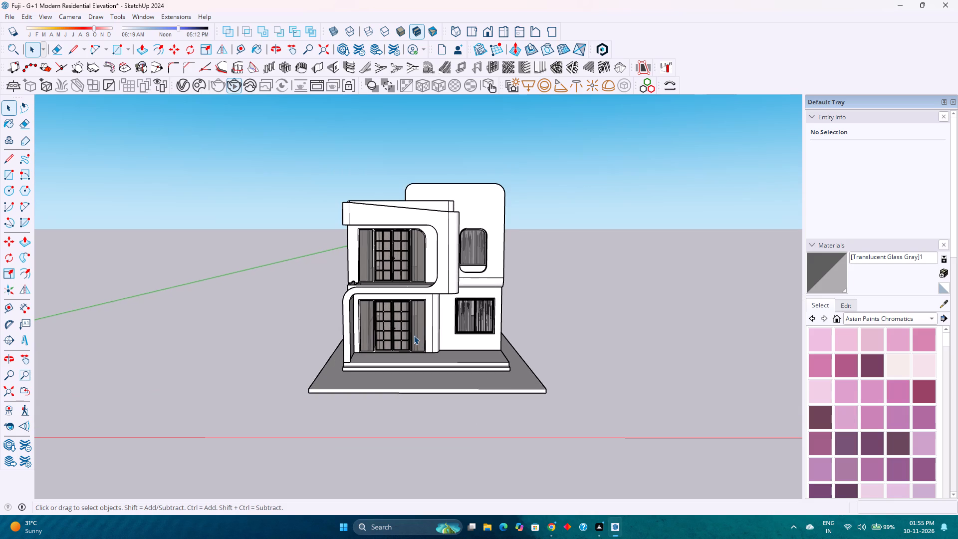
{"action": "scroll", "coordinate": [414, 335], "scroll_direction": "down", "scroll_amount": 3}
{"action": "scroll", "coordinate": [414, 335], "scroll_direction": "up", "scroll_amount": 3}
Examine the house from both front corners, its blank side wall, from above and at near eye level.
{"action": "scroll", "coordinate": [420, 336], "scroll_direction": "up", "scroll_amount": 3}
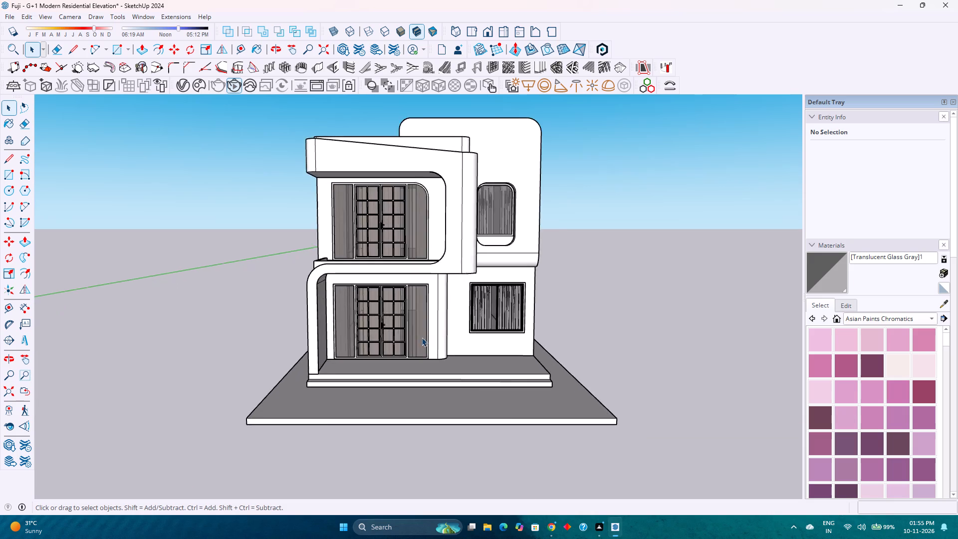
{"action": "middle_click_drag", "start_coordinate": [419, 337], "coordinate": [361, 337]}
{"action": "middle_click", "coordinate": [359, 337]}
{"action": "scroll", "coordinate": [356, 338], "scroll_direction": "down", "scroll_amount": 3}
{"action": "scroll", "coordinate": [298, 355], "scroll_direction": "up", "scroll_amount": 2}
{"action": "middle_click_drag", "start_coordinate": [296, 355], "coordinate": [310, 331]}
{"action": "middle_click", "coordinate": [310, 331]}
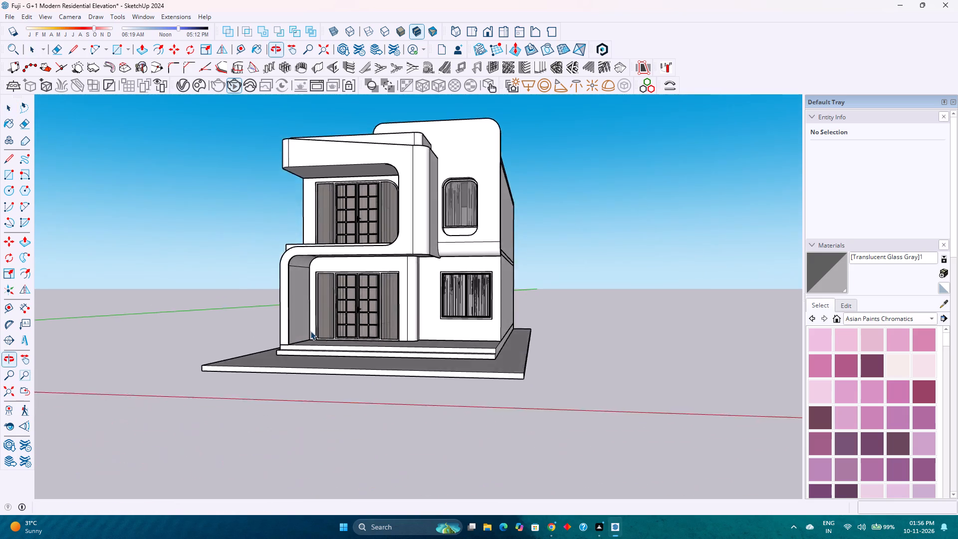
{"action": "scroll", "coordinate": [310, 331], "scroll_direction": "down", "scroll_amount": 3}
{"action": "scroll", "coordinate": [244, 349], "scroll_direction": "up", "scroll_amount": 1}
{"action": "middle_click_drag", "start_coordinate": [235, 343], "coordinate": [489, 349]}
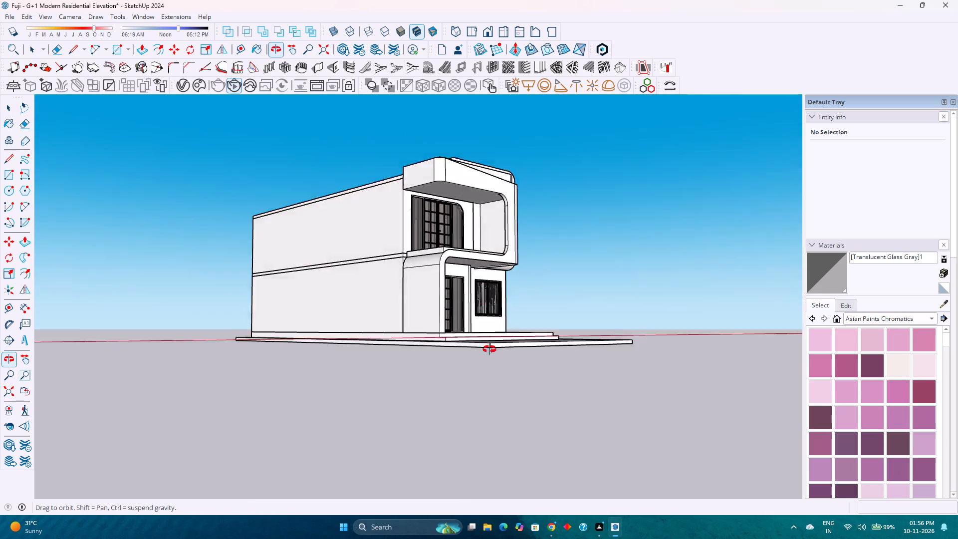
{"action": "middle_click_drag", "start_coordinate": [489, 349], "coordinate": [245, 412]}
{"action": "middle_click", "coordinate": [246, 402]}
{"action": "middle_click", "coordinate": [247, 400]}
{"action": "scroll", "coordinate": [349, 348], "scroll_direction": "up", "scroll_amount": 3}
{"action": "scroll", "coordinate": [349, 348], "scroll_direction": "down", "scroll_amount": 3}
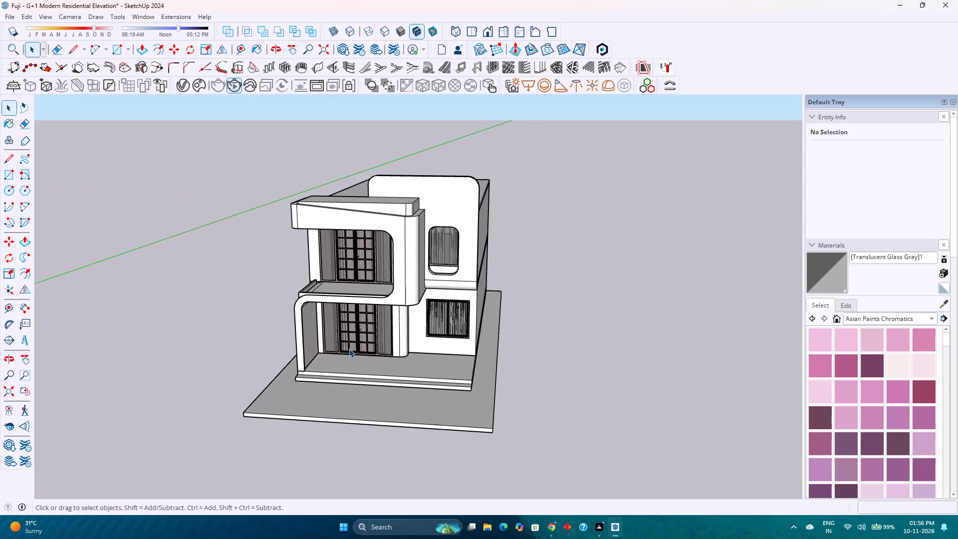
{"action": "middle_click_drag", "start_coordinate": [349, 348], "coordinate": [411, 291]}
{"action": "middle_click", "coordinate": [411, 291]}
{"action": "scroll", "coordinate": [420, 309], "scroll_direction": "up", "scroll_amount": 3}
{"action": "scroll", "coordinate": [418, 309], "scroll_direction": "down", "scroll_amount": 1}
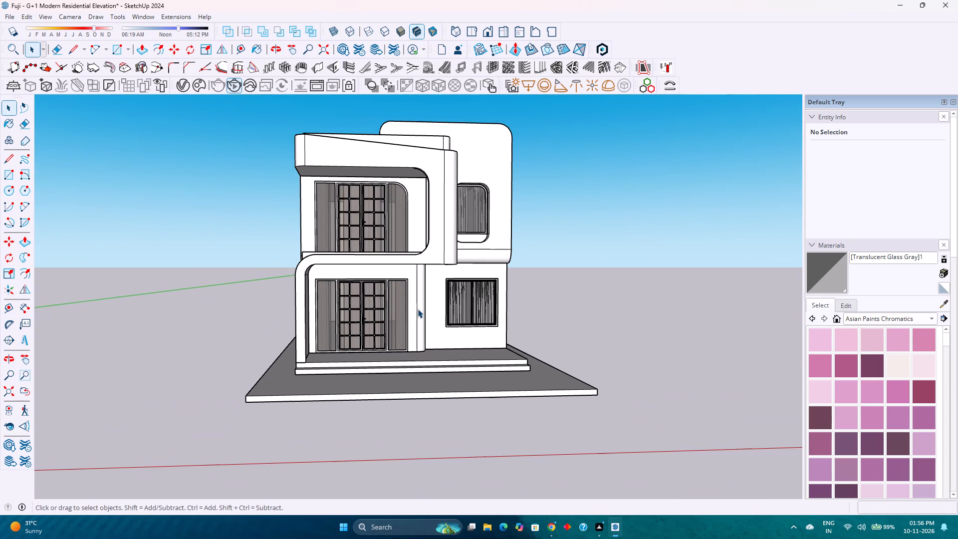
Switch to the standard Front view and look closer at the house's front facade.
{"action": "left_click", "coordinate": [481, 34]}
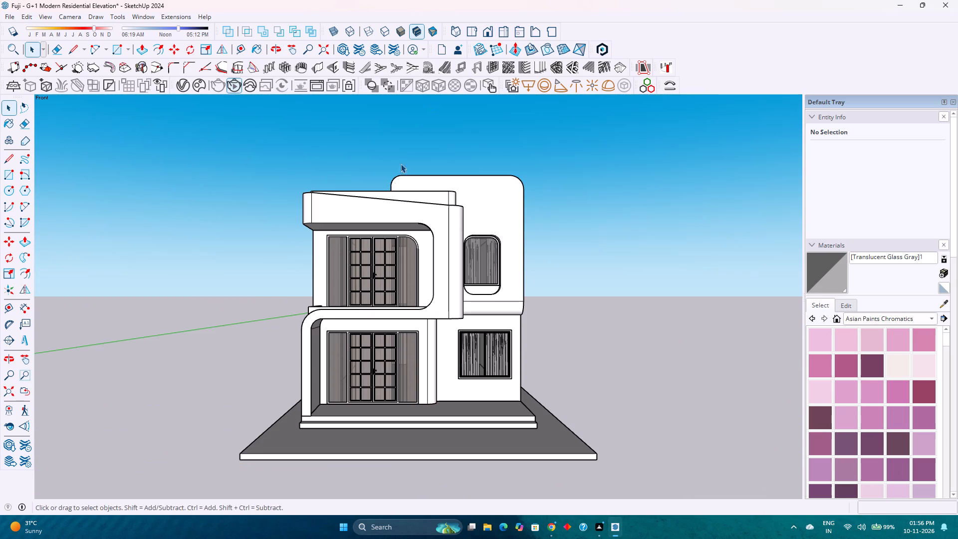
{"action": "scroll", "coordinate": [389, 465], "scroll_direction": "up", "scroll_amount": 1}
{"action": "scroll", "coordinate": [404, 424], "scroll_direction": "up", "scroll_amount": 2}
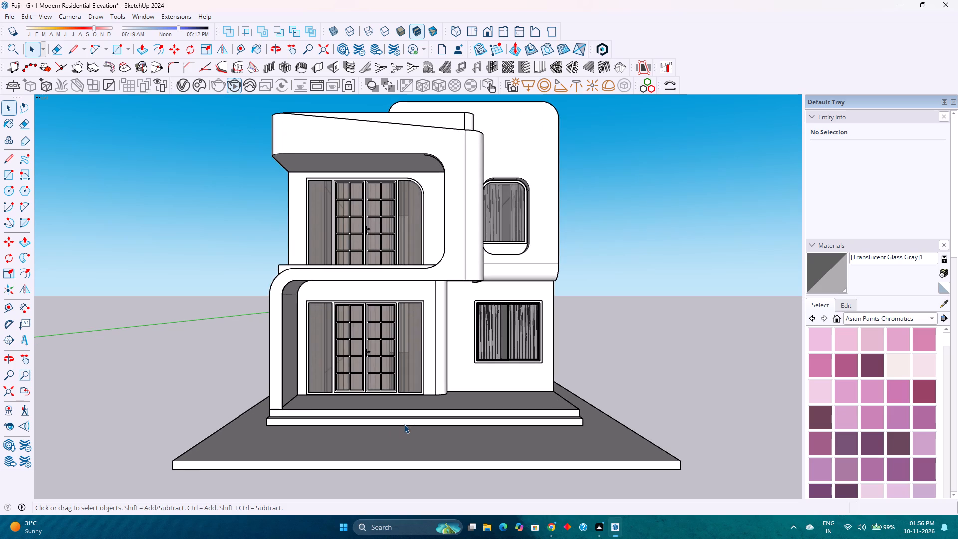
Examine the front facade's doors, windows and curved frames on both floors in the Front view.
{"action": "scroll", "coordinate": [404, 424], "scroll_direction": "down", "scroll_amount": 1}
{"action": "scroll", "coordinate": [404, 373], "scroll_direction": "up", "scroll_amount": 1}
{"action": "right_click", "coordinate": [404, 373]}
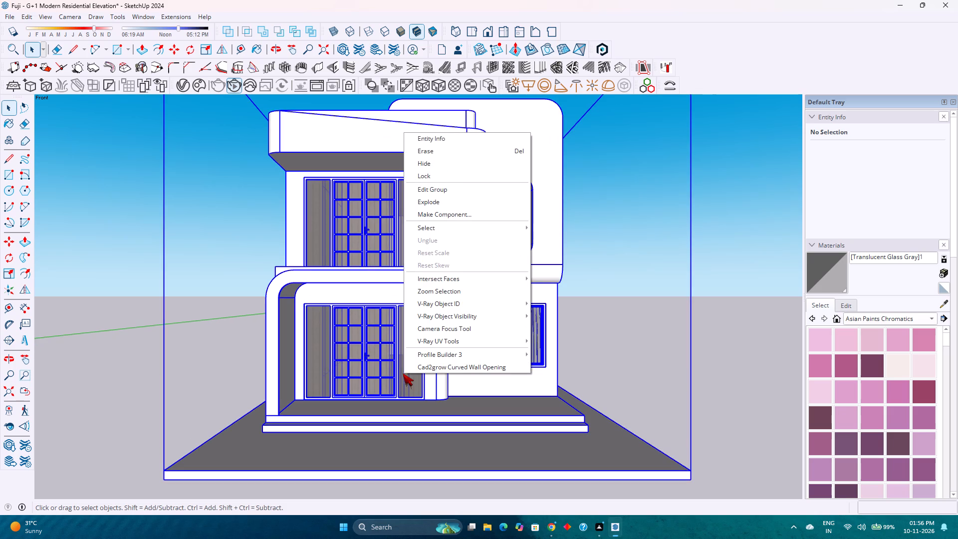
{"action": "left_click", "coordinate": [754, 347]}
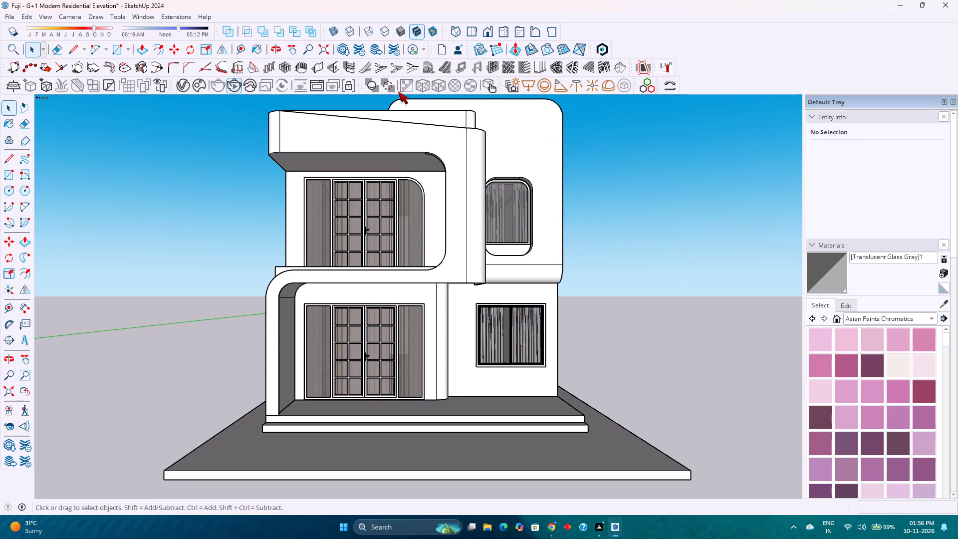
{"action": "scroll", "coordinate": [406, 102], "scroll_direction": "up", "scroll_amount": 1}
{"action": "scroll", "coordinate": [406, 102], "scroll_direction": "down", "scroll_amount": 1}
{"action": "scroll", "coordinate": [399, 143], "scroll_direction": "up", "scroll_amount": 1}
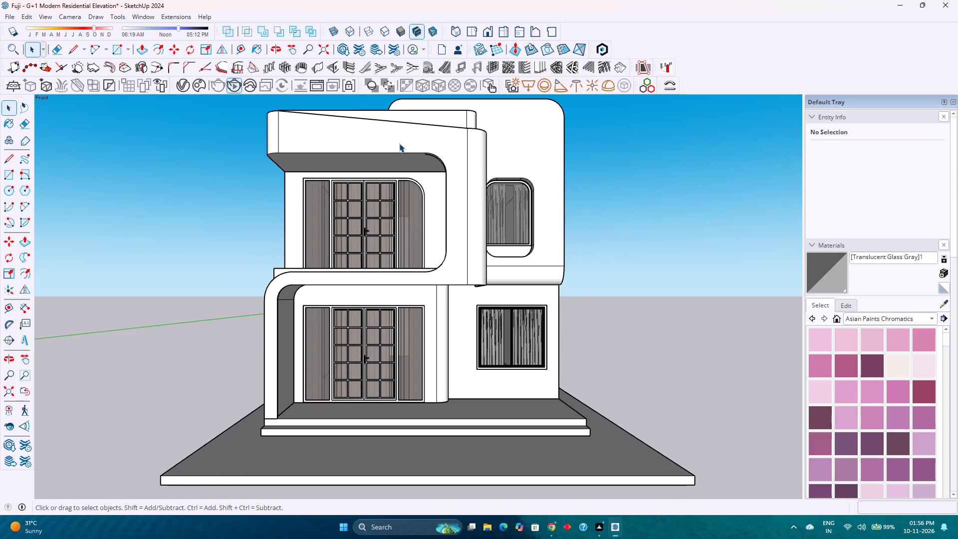
{"action": "scroll", "coordinate": [399, 143], "scroll_direction": "down", "scroll_amount": 1}
{"action": "scroll", "coordinate": [399, 143], "scroll_direction": "up", "scroll_amount": 1}
{"action": "scroll", "coordinate": [399, 143], "scroll_direction": "down", "scroll_amount": 1}
{"action": "scroll", "coordinate": [384, 176], "scroll_direction": "up", "scroll_amount": 1}
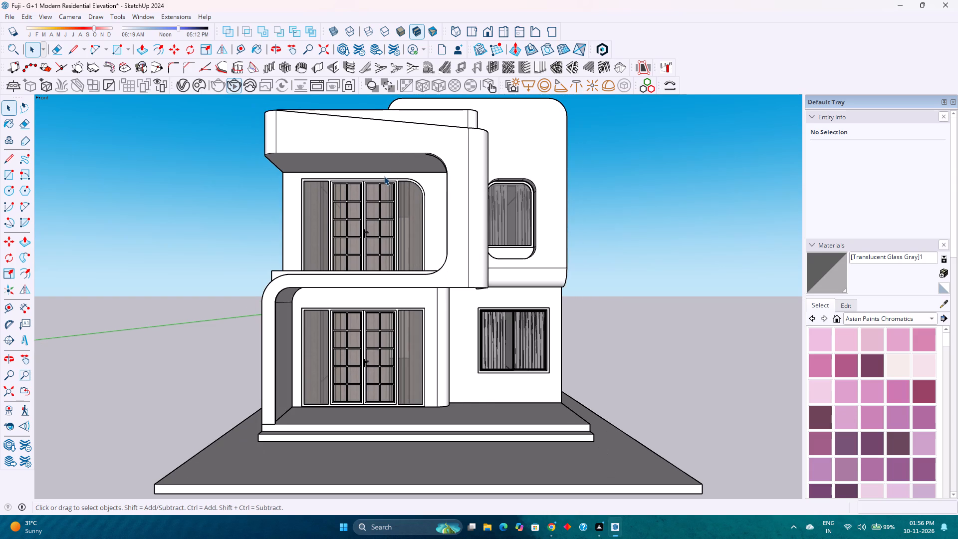
{"action": "scroll", "coordinate": [384, 176], "scroll_direction": "down", "scroll_amount": 1}
{"action": "scroll", "coordinate": [385, 176], "scroll_direction": "up", "scroll_amount": 2}
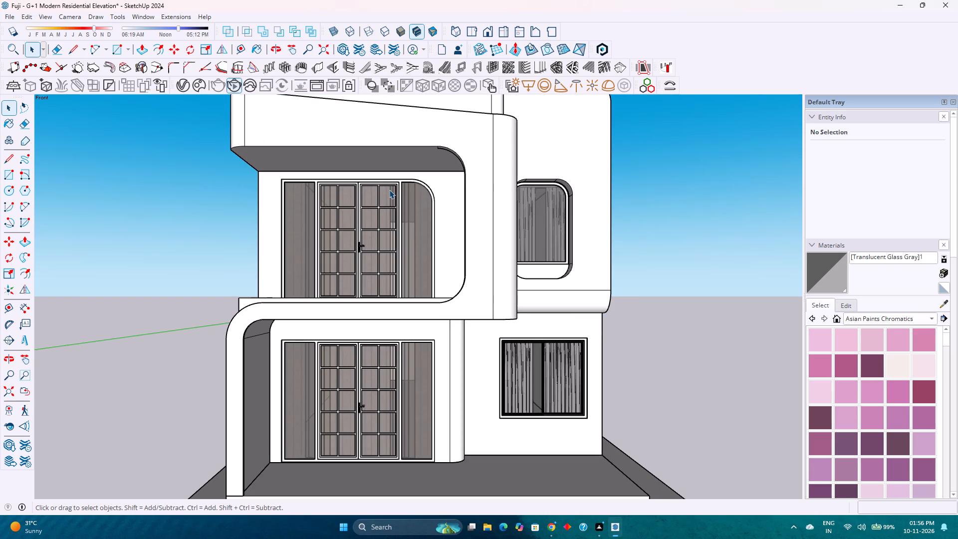
{"action": "scroll", "coordinate": [389, 189], "scroll_direction": "down", "scroll_amount": 2}
{"action": "scroll", "coordinate": [389, 189], "scroll_direction": "up", "scroll_amount": 2}
{"action": "scroll", "coordinate": [389, 189], "scroll_direction": "down", "scroll_amount": 3}
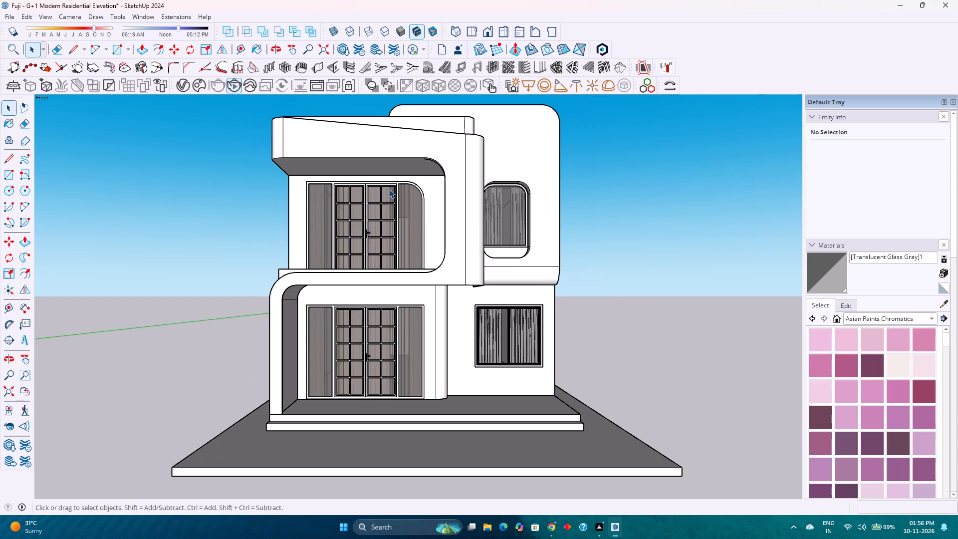
{"action": "scroll", "coordinate": [389, 189], "scroll_direction": "up", "scroll_amount": 4}
{"action": "scroll", "coordinate": [389, 189], "scroll_direction": "down", "scroll_amount": 4}
{"action": "scroll", "coordinate": [389, 184], "scroll_direction": "up", "scroll_amount": 3}
{"action": "scroll", "coordinate": [389, 184], "scroll_direction": "down", "scroll_amount": 2}
{"action": "scroll", "coordinate": [389, 184], "scroll_direction": "up", "scroll_amount": 2}
{"action": "scroll", "coordinate": [389, 184], "scroll_direction": "down", "scroll_amount": 3}
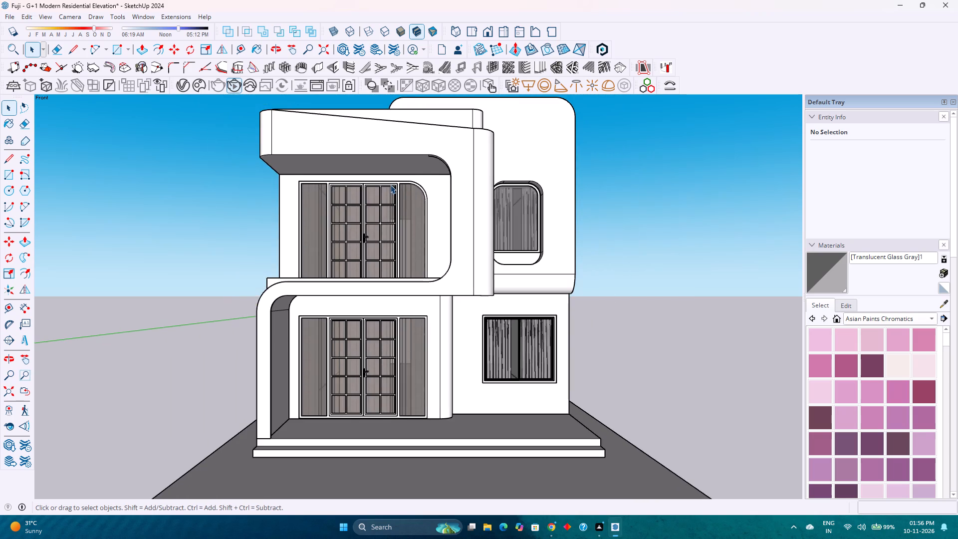
Examine the whole front elevation from further back, including its overall proportions, base slab and curved frames.
{"action": "scroll", "coordinate": [390, 185], "scroll_direction": "down", "scroll_amount": 4}
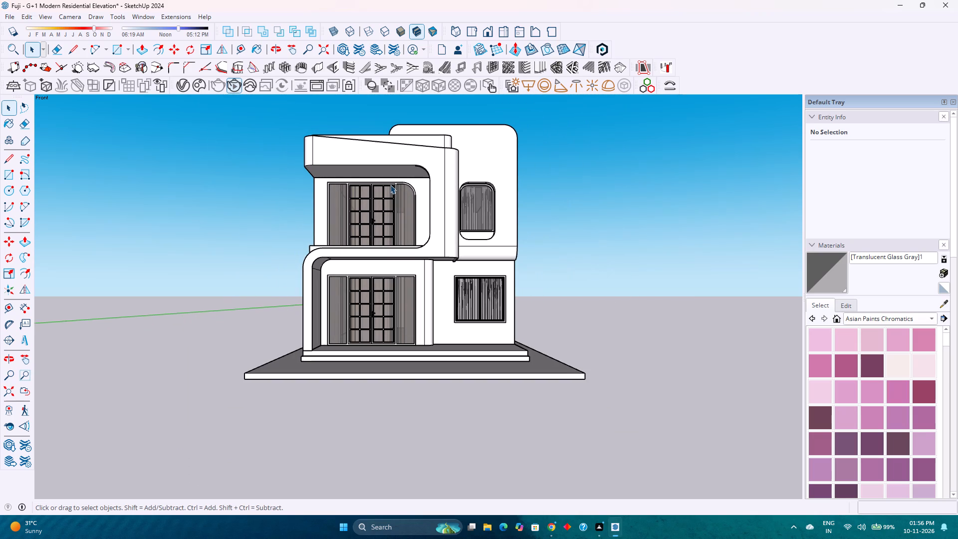
{"action": "scroll", "coordinate": [390, 185], "scroll_direction": "up", "scroll_amount": 2}
{"action": "scroll", "coordinate": [390, 185], "scroll_direction": "down", "scroll_amount": 3}
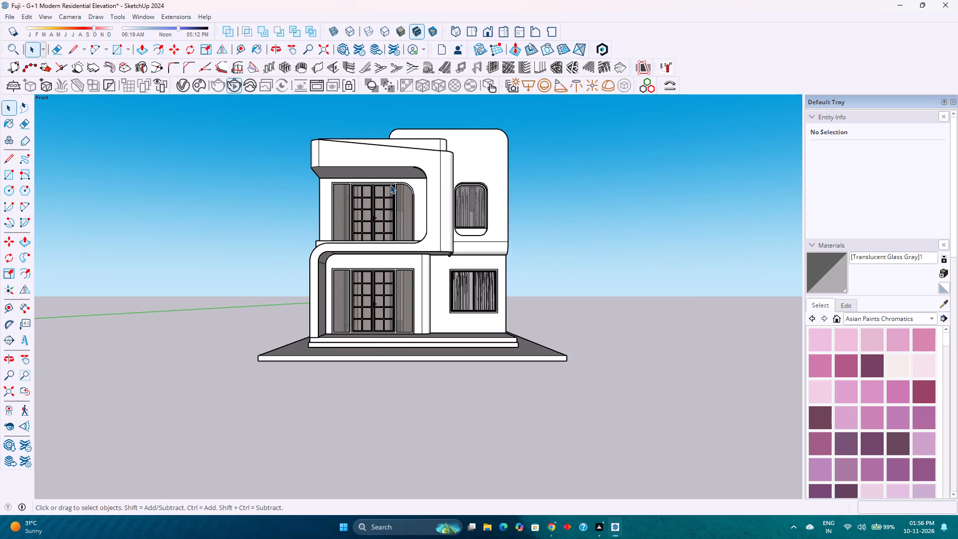
{"action": "scroll", "coordinate": [390, 185], "scroll_direction": "down", "scroll_amount": 3}
{"action": "scroll", "coordinate": [390, 185], "scroll_direction": "up", "scroll_amount": 3}
{"action": "scroll", "coordinate": [390, 185], "scroll_direction": "down", "scroll_amount": 3}
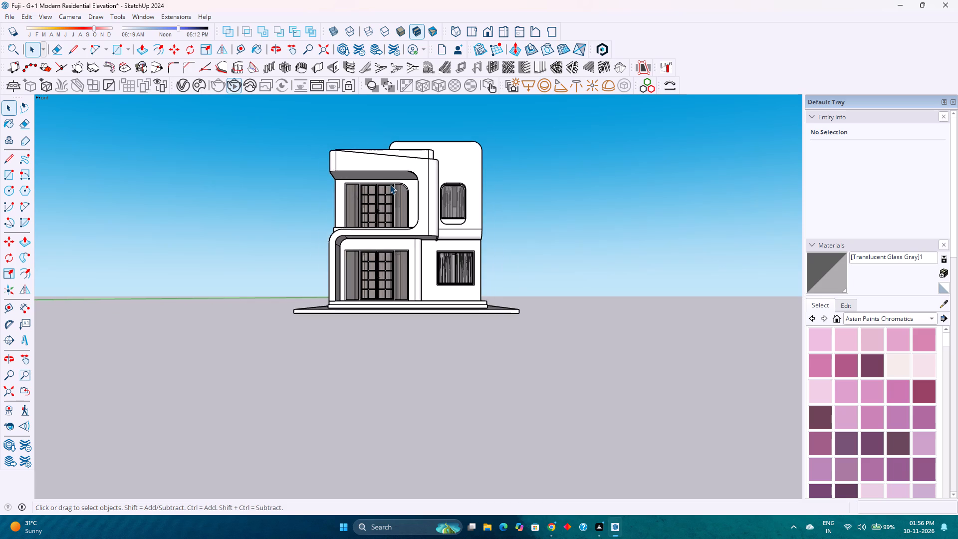
{"action": "scroll", "coordinate": [390, 185], "scroll_direction": "up", "scroll_amount": 3}
{"action": "scroll", "coordinate": [390, 185], "scroll_direction": "down", "scroll_amount": 3}
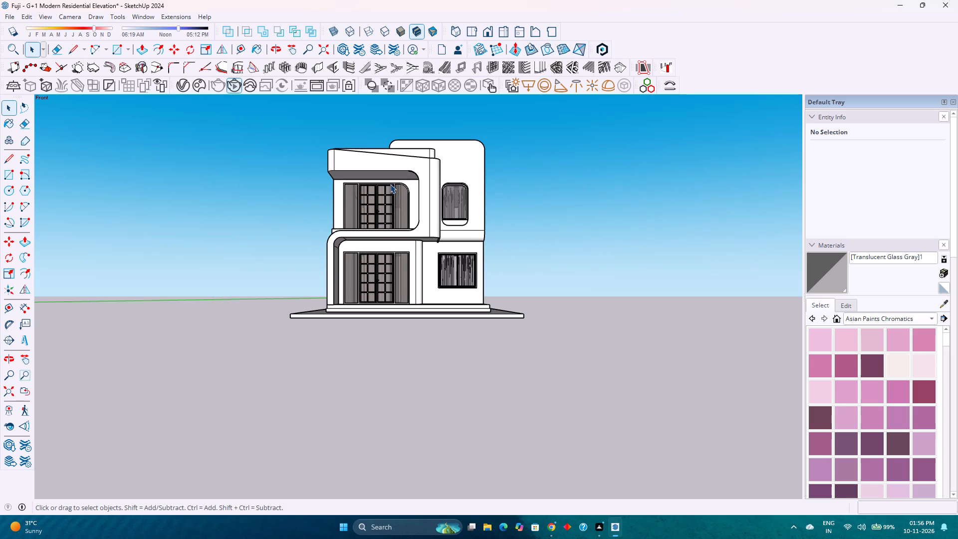
{"action": "scroll", "coordinate": [390, 184], "scroll_direction": "up", "scroll_amount": 3}
{"action": "scroll", "coordinate": [390, 184], "scroll_direction": "down", "scroll_amount": 3}
{"action": "scroll", "coordinate": [390, 184], "scroll_direction": "up", "scroll_amount": 2}
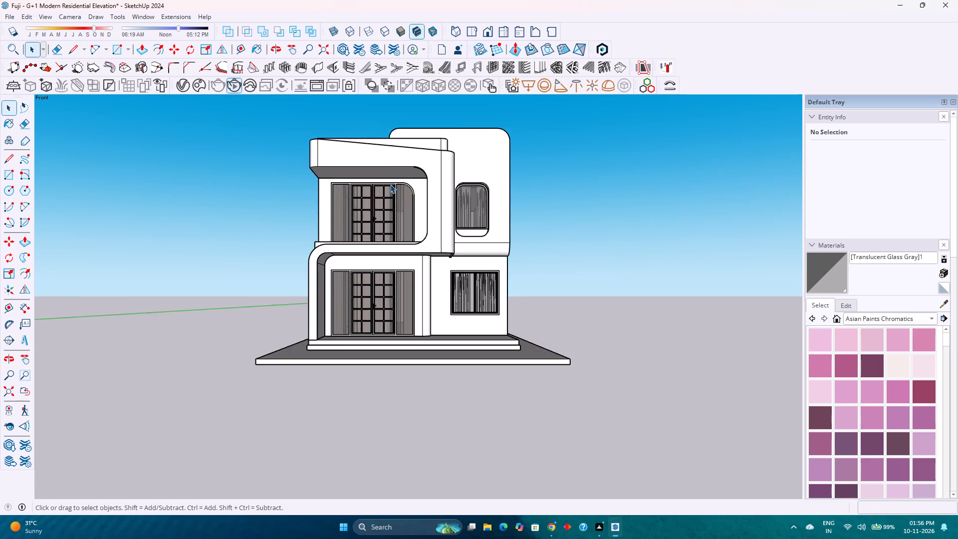
{"action": "scroll", "coordinate": [390, 184], "scroll_direction": "down", "scroll_amount": 2}
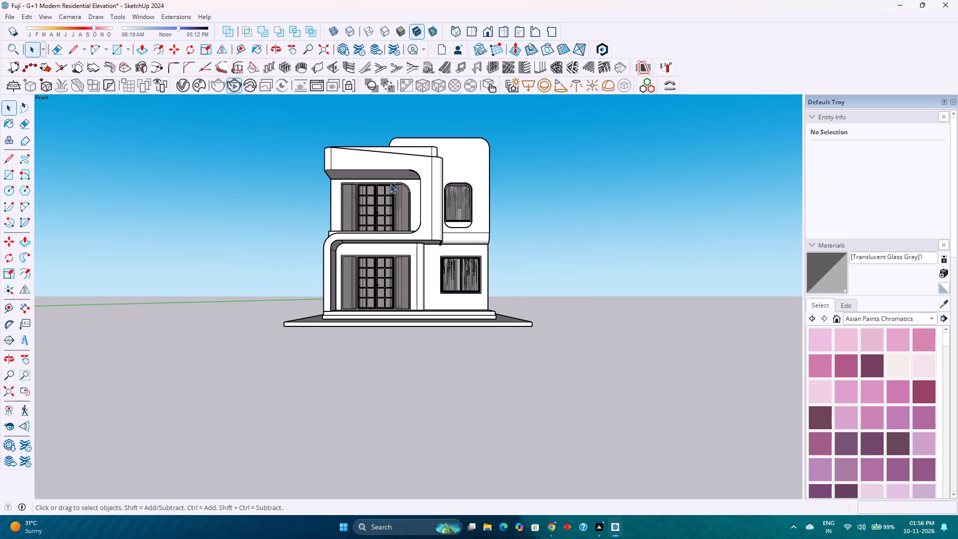
{"action": "scroll", "coordinate": [390, 184], "scroll_direction": "up", "scroll_amount": 2}
{"action": "scroll", "coordinate": [390, 184], "scroll_direction": "down", "scroll_amount": 2}
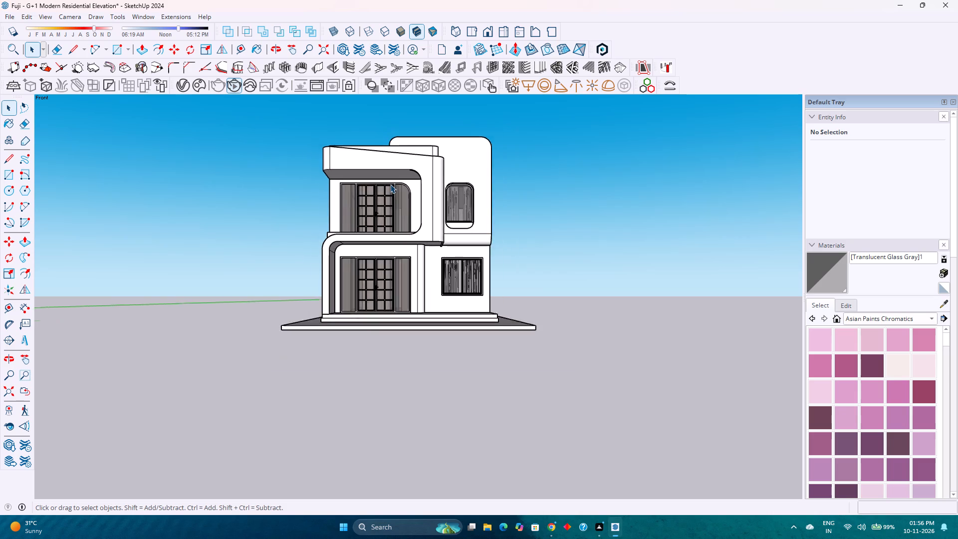
{"action": "scroll", "coordinate": [390, 184], "scroll_direction": "down", "scroll_amount": 1}
{"action": "scroll", "coordinate": [390, 184], "scroll_direction": "up", "scroll_amount": 4}
{"action": "scroll", "coordinate": [390, 184], "scroll_direction": "down", "scroll_amount": 4}
{"action": "scroll", "coordinate": [390, 184], "scroll_direction": "up", "scroll_amount": 4}
{"action": "scroll", "coordinate": [390, 184], "scroll_direction": "down", "scroll_amount": 3}
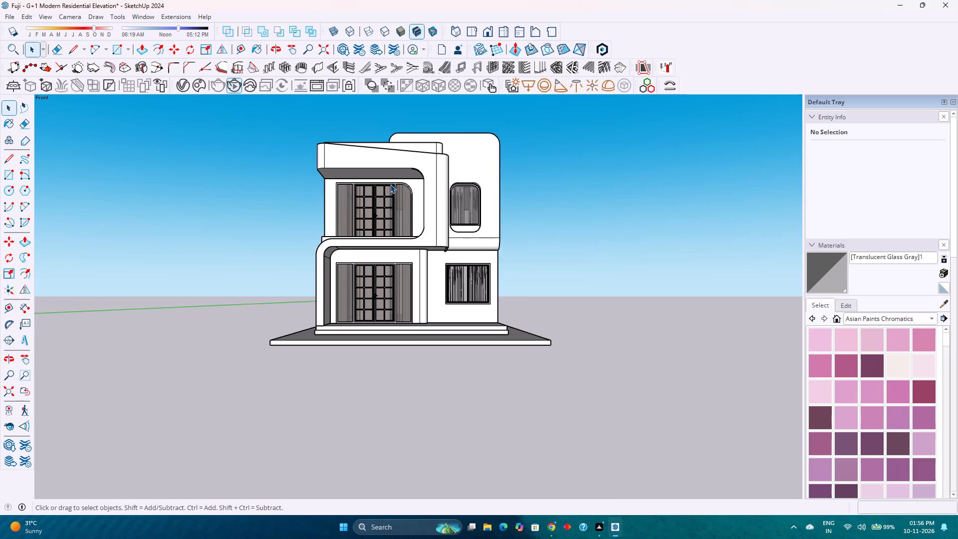
{"action": "scroll", "coordinate": [390, 184], "scroll_direction": "up", "scroll_amount": 2}
{"action": "scroll", "coordinate": [390, 184], "scroll_direction": "down", "scroll_amount": 2}
{"action": "scroll", "coordinate": [390, 184], "scroll_direction": "up", "scroll_amount": 2}
{"action": "scroll", "coordinate": [390, 184], "scroll_direction": "down", "scroll_amount": 3}
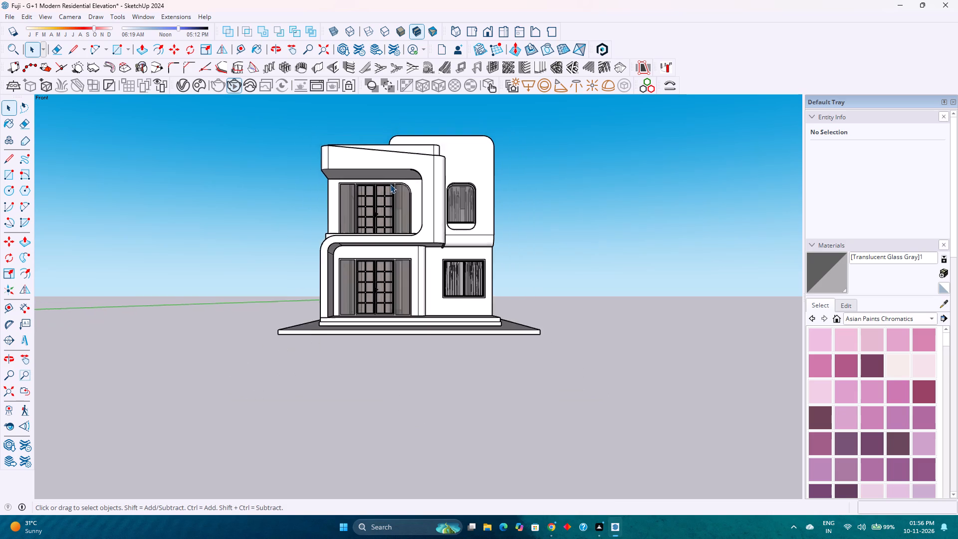
{"action": "scroll", "coordinate": [390, 184], "scroll_direction": "up", "scroll_amount": 3}
{"action": "scroll", "coordinate": [390, 184], "scroll_direction": "down", "scroll_amount": 3}
{"action": "scroll", "coordinate": [390, 184], "scroll_direction": "up", "scroll_amount": 3}
{"action": "scroll", "coordinate": [390, 184], "scroll_direction": "down", "scroll_amount": 4}
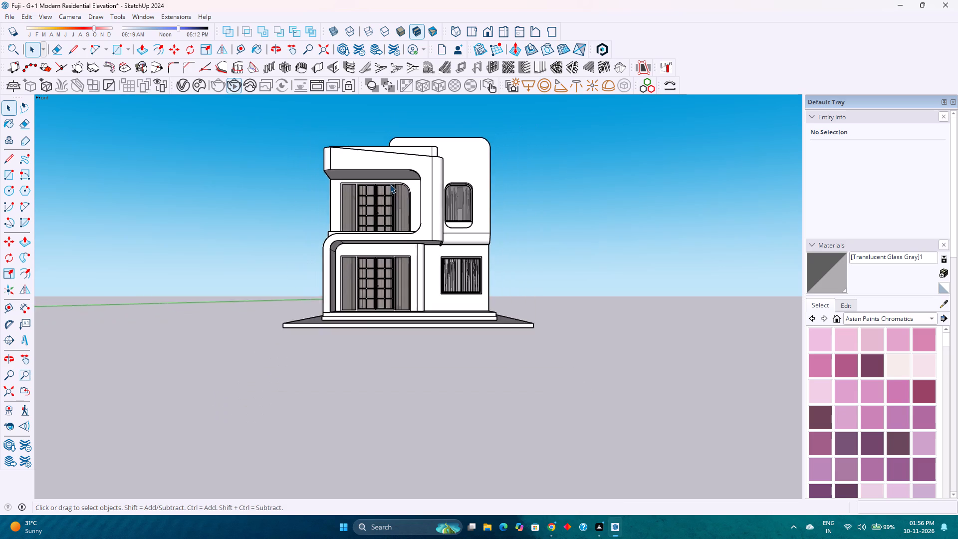
{"action": "scroll", "coordinate": [390, 184], "scroll_direction": "down", "scroll_amount": 2}
{"action": "scroll", "coordinate": [390, 184], "scroll_direction": "up", "scroll_amount": 8}
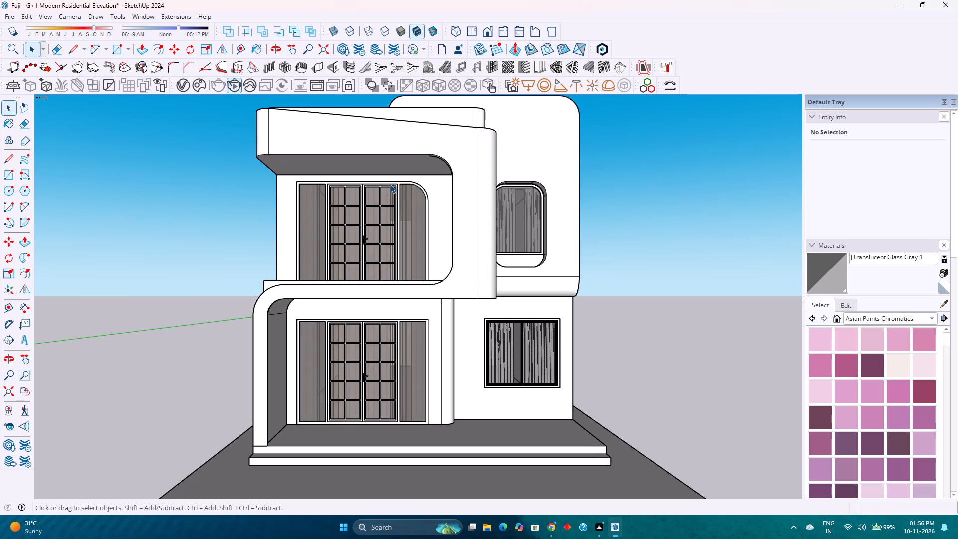
{"action": "scroll", "coordinate": [390, 184], "scroll_direction": "down", "scroll_amount": 3}
{"action": "scroll", "coordinate": [390, 184], "scroll_direction": "up", "scroll_amount": 3}
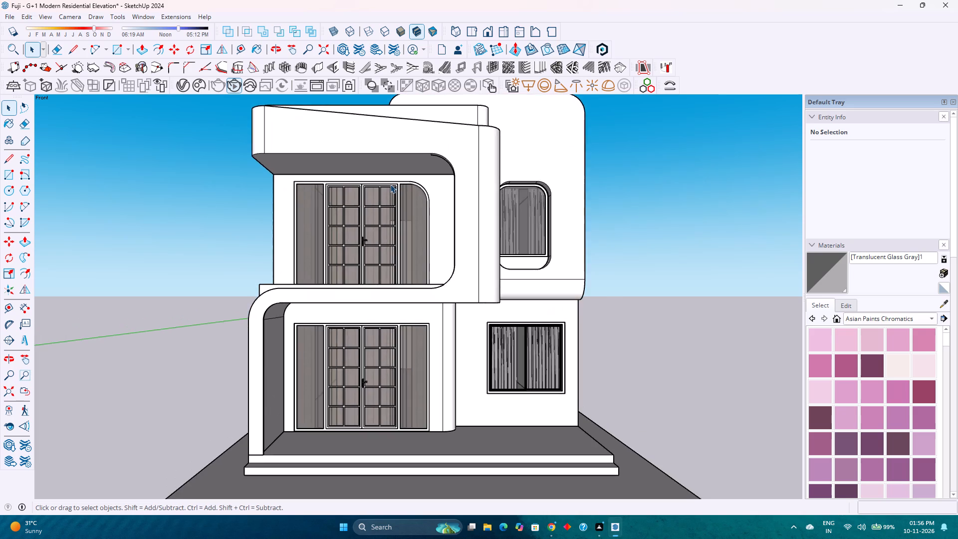
{"action": "scroll", "coordinate": [390, 184], "scroll_direction": "down", "scroll_amount": 3}
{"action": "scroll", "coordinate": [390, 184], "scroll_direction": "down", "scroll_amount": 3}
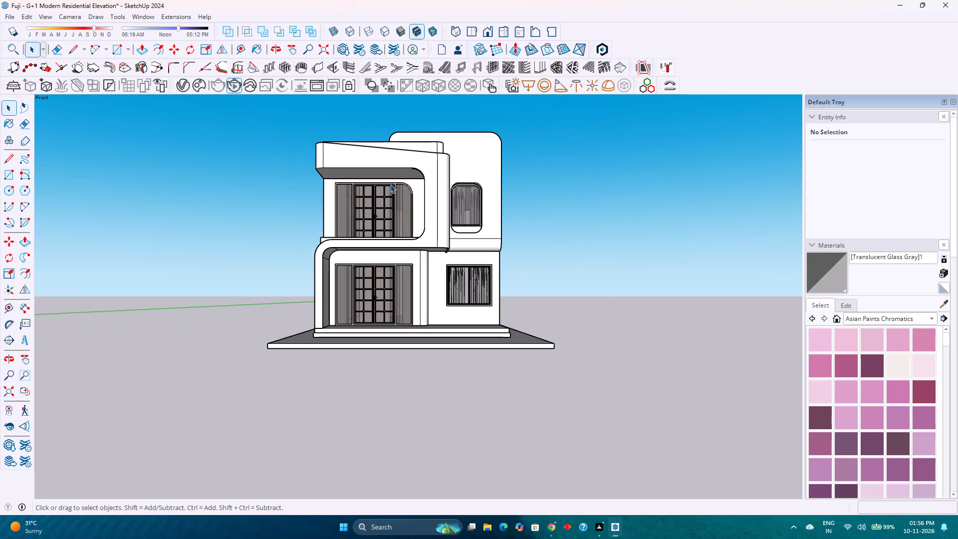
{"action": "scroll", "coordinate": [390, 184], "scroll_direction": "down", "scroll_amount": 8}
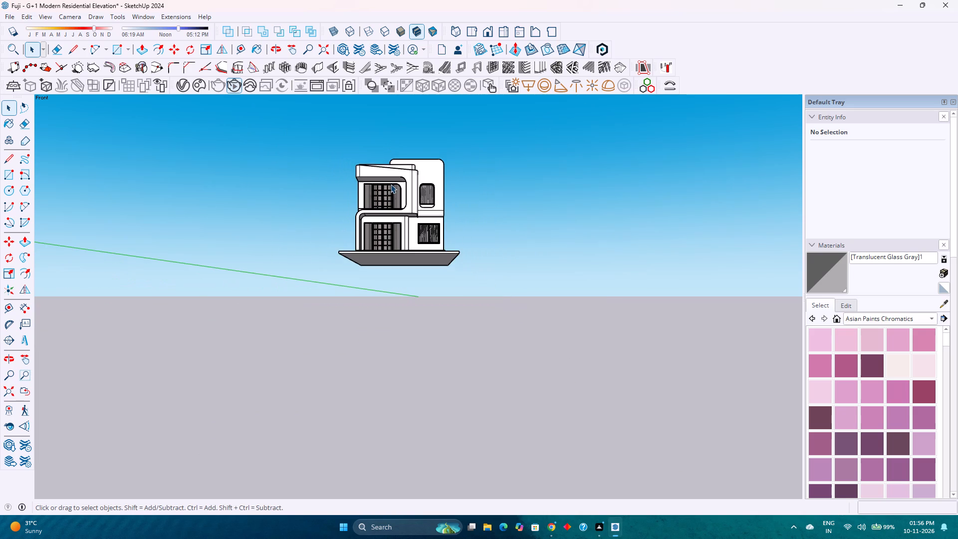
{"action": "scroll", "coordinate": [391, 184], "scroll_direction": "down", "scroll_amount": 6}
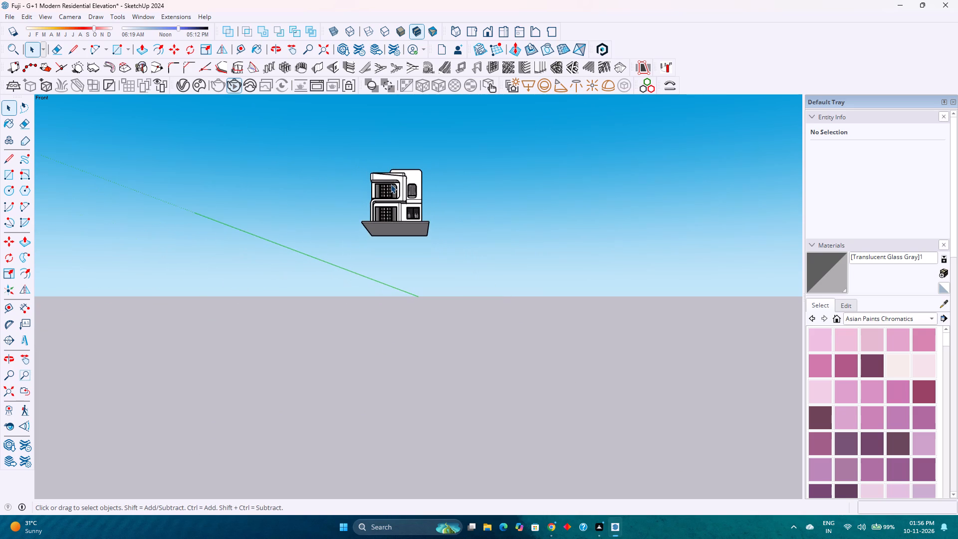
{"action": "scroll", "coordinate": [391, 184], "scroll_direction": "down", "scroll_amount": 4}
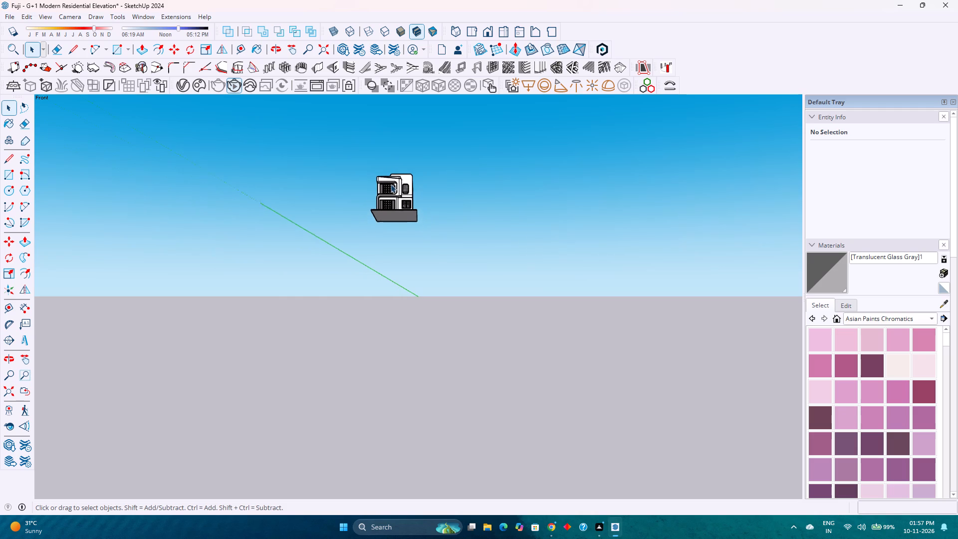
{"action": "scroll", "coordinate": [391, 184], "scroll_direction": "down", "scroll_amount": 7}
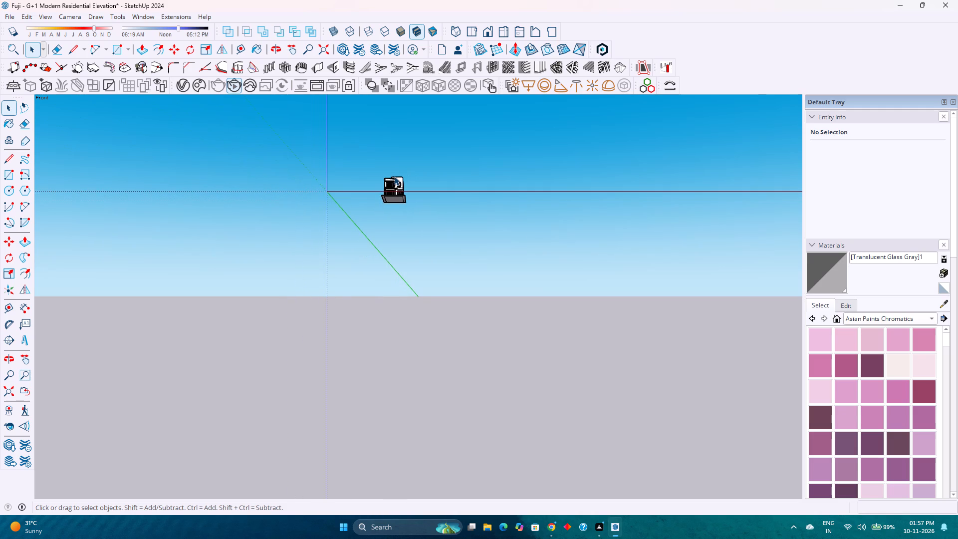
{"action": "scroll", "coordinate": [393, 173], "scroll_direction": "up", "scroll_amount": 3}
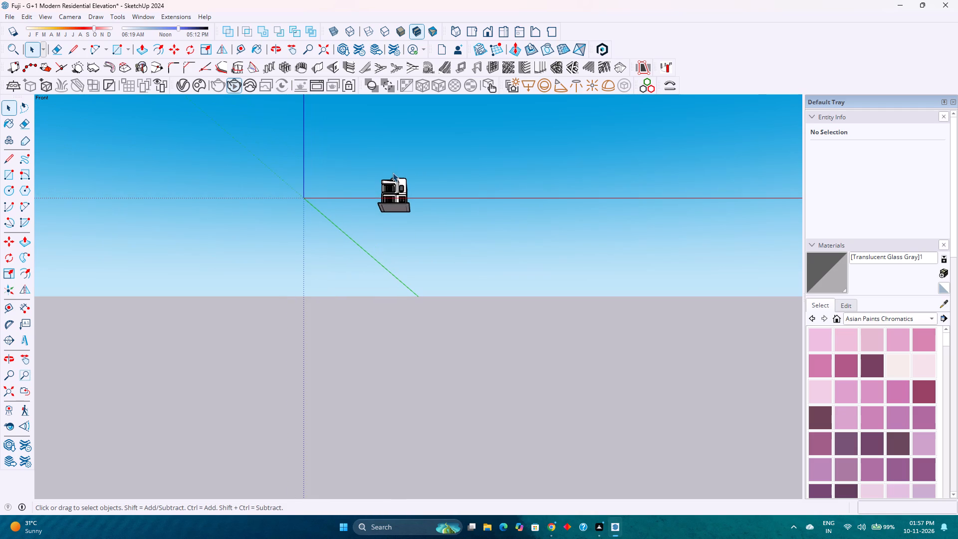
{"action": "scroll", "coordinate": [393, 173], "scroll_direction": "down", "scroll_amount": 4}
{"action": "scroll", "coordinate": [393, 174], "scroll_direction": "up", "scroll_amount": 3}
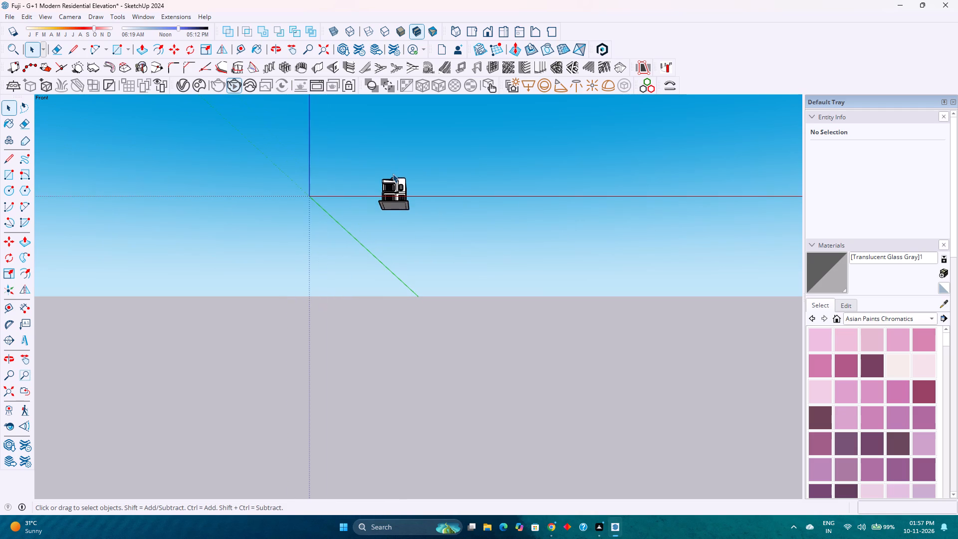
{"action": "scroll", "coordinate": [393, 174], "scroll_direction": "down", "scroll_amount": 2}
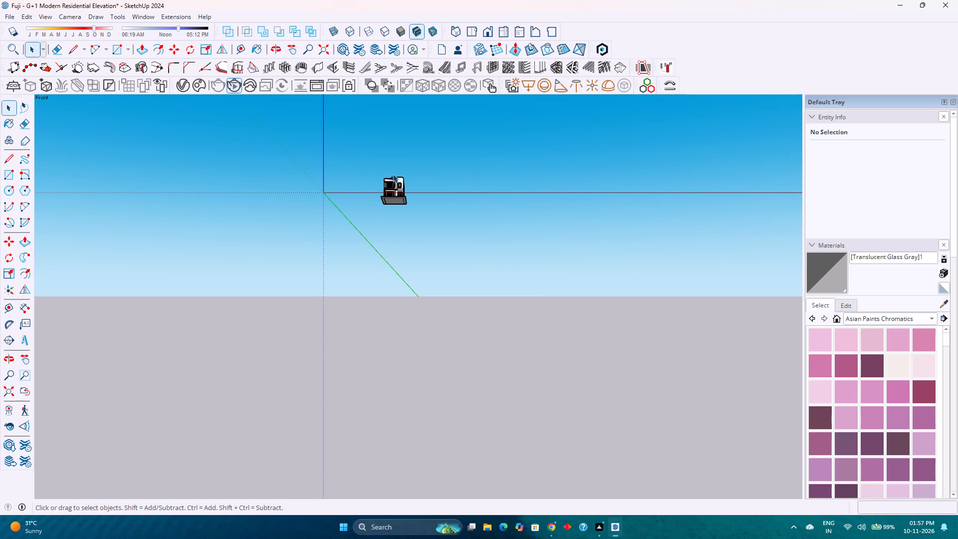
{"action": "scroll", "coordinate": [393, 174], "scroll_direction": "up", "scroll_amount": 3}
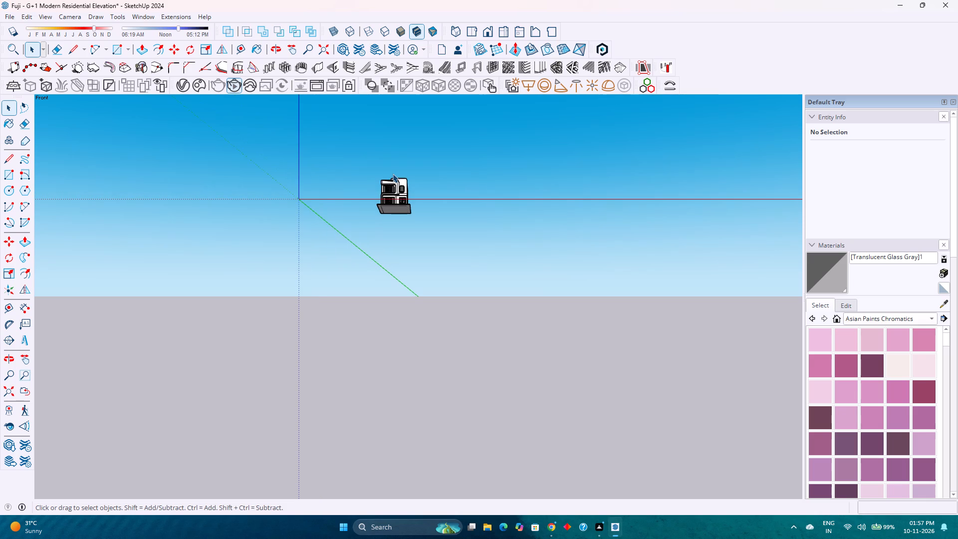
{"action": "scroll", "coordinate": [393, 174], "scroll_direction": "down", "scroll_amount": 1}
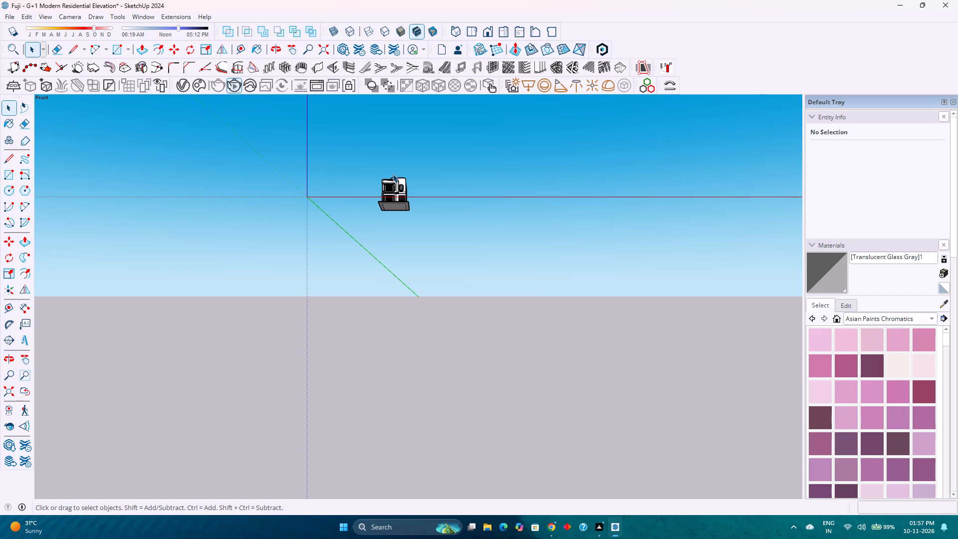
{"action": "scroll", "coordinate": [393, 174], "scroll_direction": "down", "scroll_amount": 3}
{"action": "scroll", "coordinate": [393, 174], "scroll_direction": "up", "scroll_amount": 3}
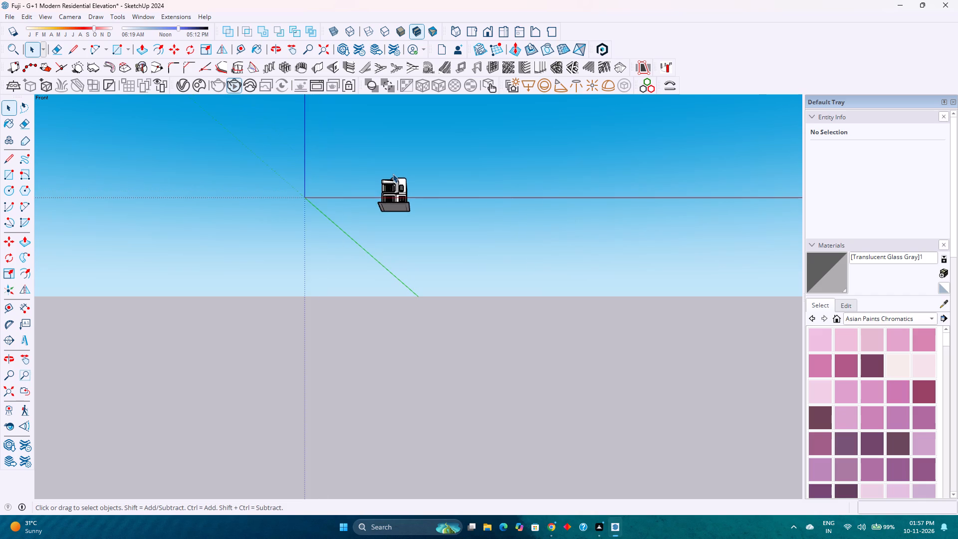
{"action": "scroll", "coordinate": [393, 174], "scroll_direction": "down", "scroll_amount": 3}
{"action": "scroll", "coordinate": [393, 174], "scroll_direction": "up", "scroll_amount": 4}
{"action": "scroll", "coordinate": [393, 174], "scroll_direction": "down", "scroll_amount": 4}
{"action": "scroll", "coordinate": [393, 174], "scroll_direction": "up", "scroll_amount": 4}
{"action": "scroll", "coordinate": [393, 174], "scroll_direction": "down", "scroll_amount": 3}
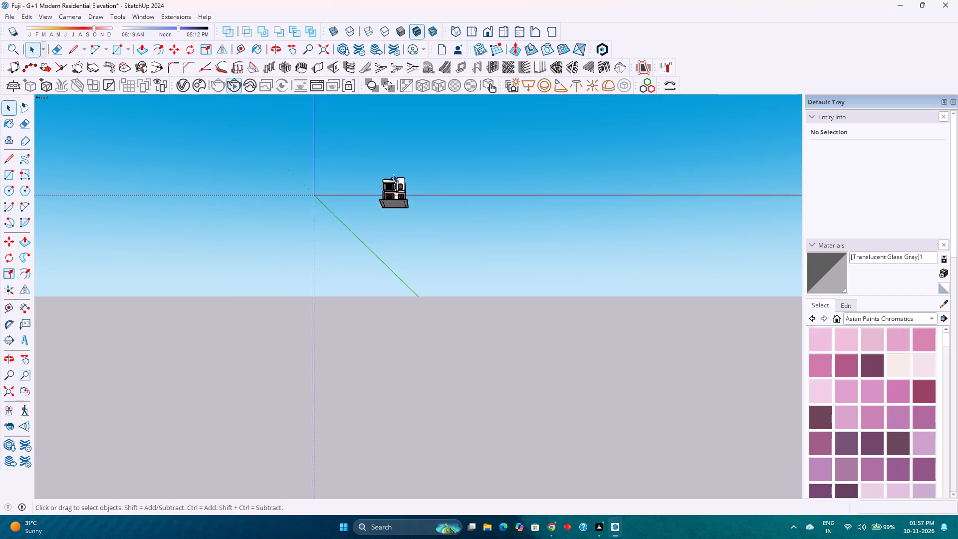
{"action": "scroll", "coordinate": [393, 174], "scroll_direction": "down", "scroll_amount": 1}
Examine the front facade again from the whole house down to the doors, windows and porch steps.
{"action": "scroll", "coordinate": [393, 174], "scroll_direction": "up", "scroll_amount": 7}
{"action": "scroll", "coordinate": [405, 219], "scroll_direction": "up", "scroll_amount": 5}
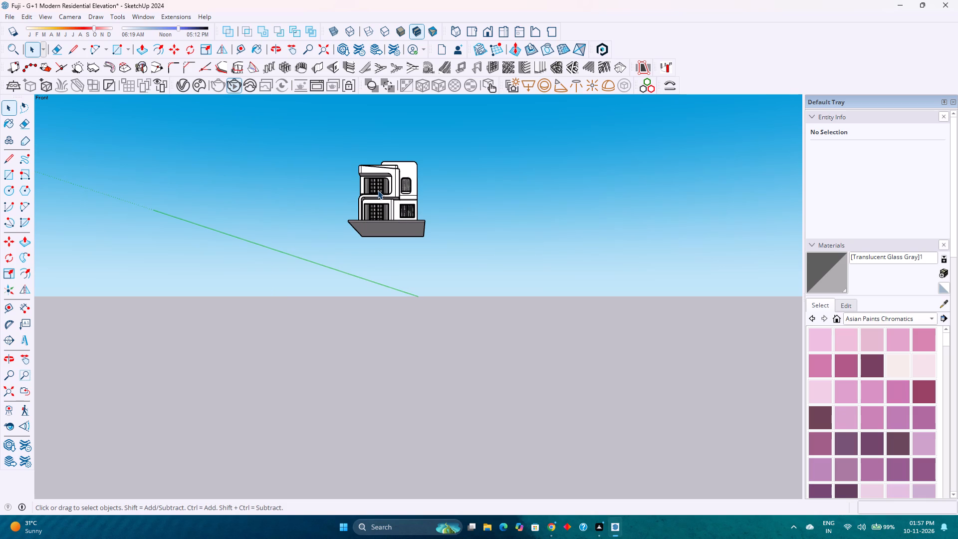
{"action": "scroll", "coordinate": [378, 190], "scroll_direction": "up", "scroll_amount": 12}
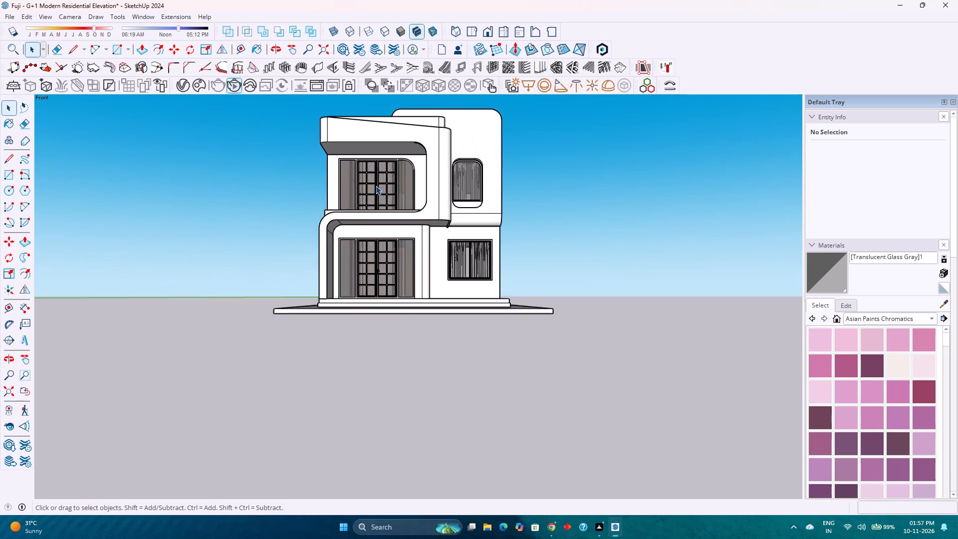
{"action": "scroll", "coordinate": [376, 186], "scroll_direction": "down", "scroll_amount": 3}
{"action": "scroll", "coordinate": [376, 187], "scroll_direction": "up", "scroll_amount": 2}
{"action": "scroll", "coordinate": [376, 187], "scroll_direction": "down", "scroll_amount": 2}
{"action": "scroll", "coordinate": [376, 187], "scroll_direction": "up", "scroll_amount": 3}
{"action": "scroll", "coordinate": [376, 187], "scroll_direction": "down", "scroll_amount": 3}
{"action": "scroll", "coordinate": [376, 187], "scroll_direction": "up", "scroll_amount": 5}
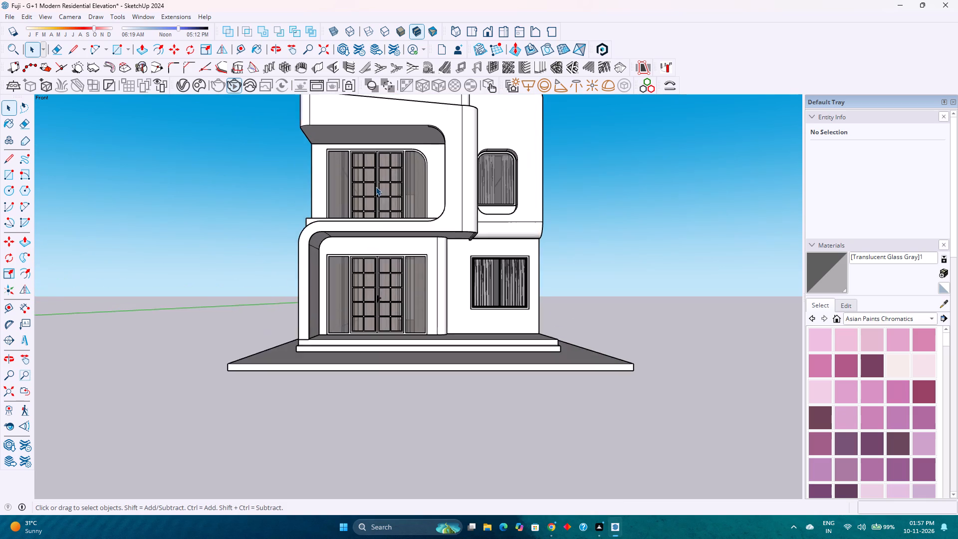
{"action": "scroll", "coordinate": [376, 187], "scroll_direction": "down", "scroll_amount": 2}
{"action": "scroll", "coordinate": [376, 187], "scroll_direction": "up", "scroll_amount": 5}
{"action": "scroll", "coordinate": [376, 187], "scroll_direction": "down", "scroll_amount": 2}
{"action": "scroll", "coordinate": [376, 187], "scroll_direction": "up", "scroll_amount": 2}
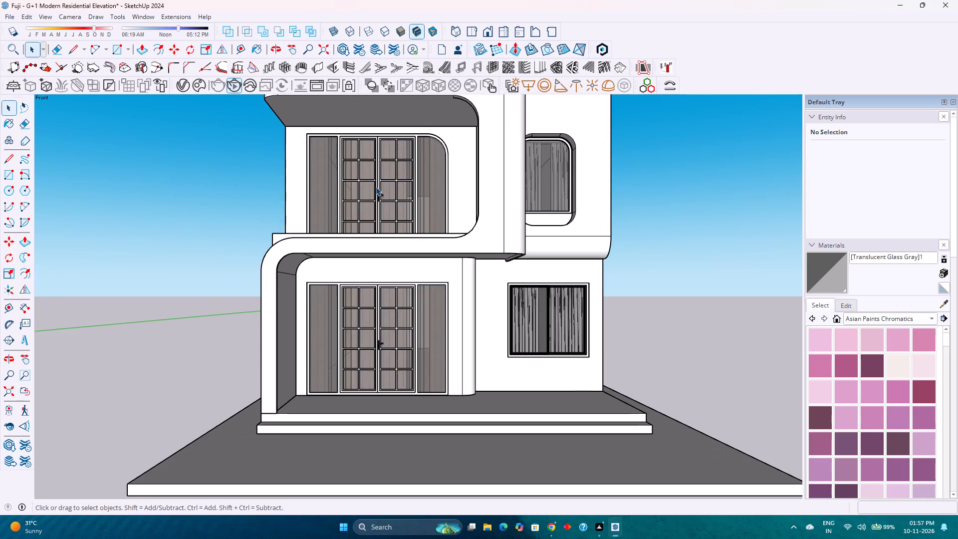
Examine the upper-floor double door up close, including its handle, glazed panes, side panels and surrounding curved frame.
{"action": "scroll", "coordinate": [376, 187], "scroll_direction": "up", "scroll_amount": 9}
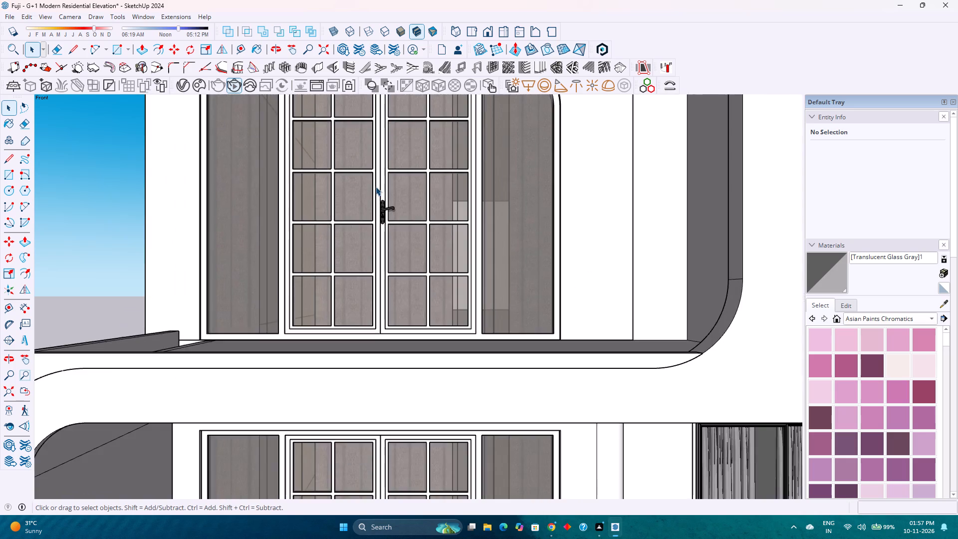
{"action": "scroll", "coordinate": [376, 187], "scroll_direction": "up", "scroll_amount": 9}
{"action": "scroll", "coordinate": [376, 187], "scroll_direction": "down", "scroll_amount": 2}
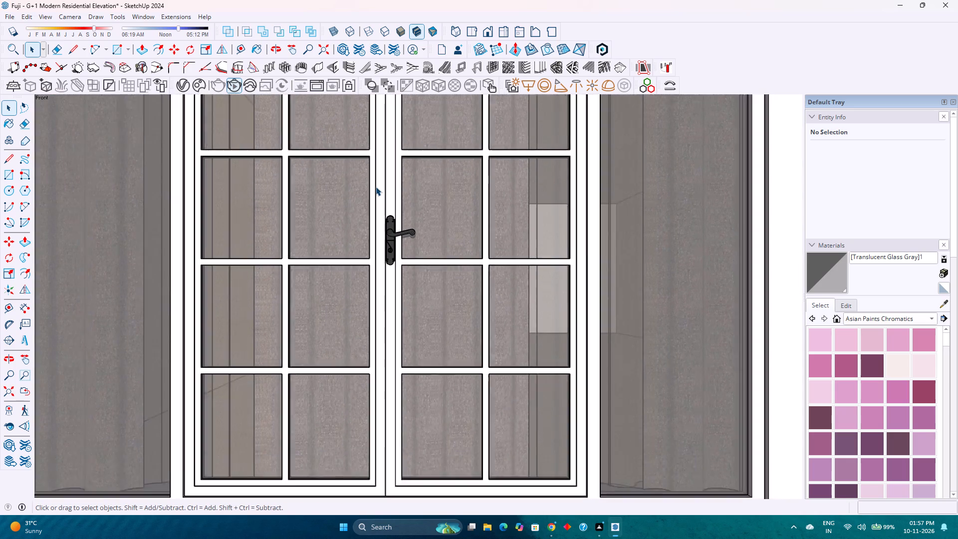
{"action": "scroll", "coordinate": [376, 187], "scroll_direction": "down", "scroll_amount": 5}
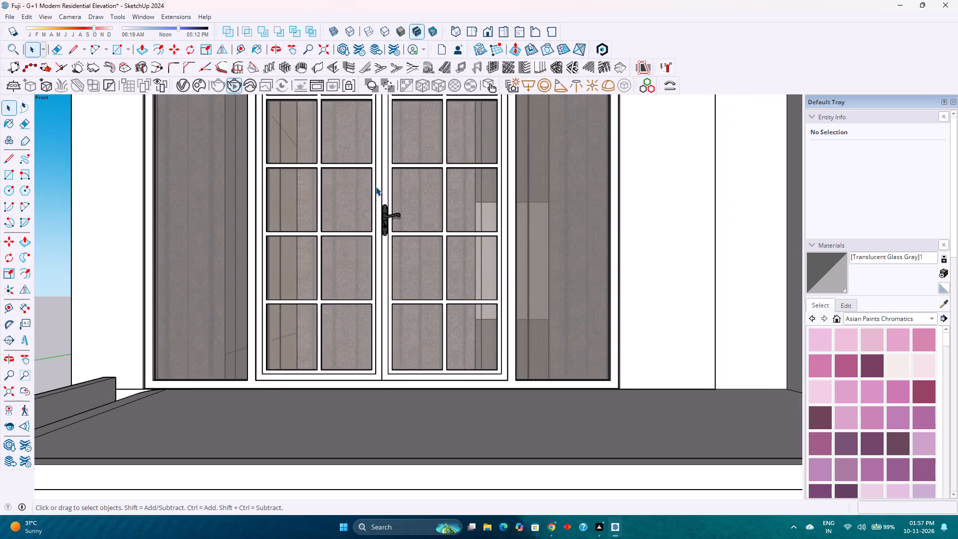
{"action": "scroll", "coordinate": [376, 187], "scroll_direction": "down", "scroll_amount": 1}
{"action": "scroll", "coordinate": [376, 187], "scroll_direction": "up", "scroll_amount": 3}
{"action": "scroll", "coordinate": [376, 187], "scroll_direction": "down", "scroll_amount": 2}
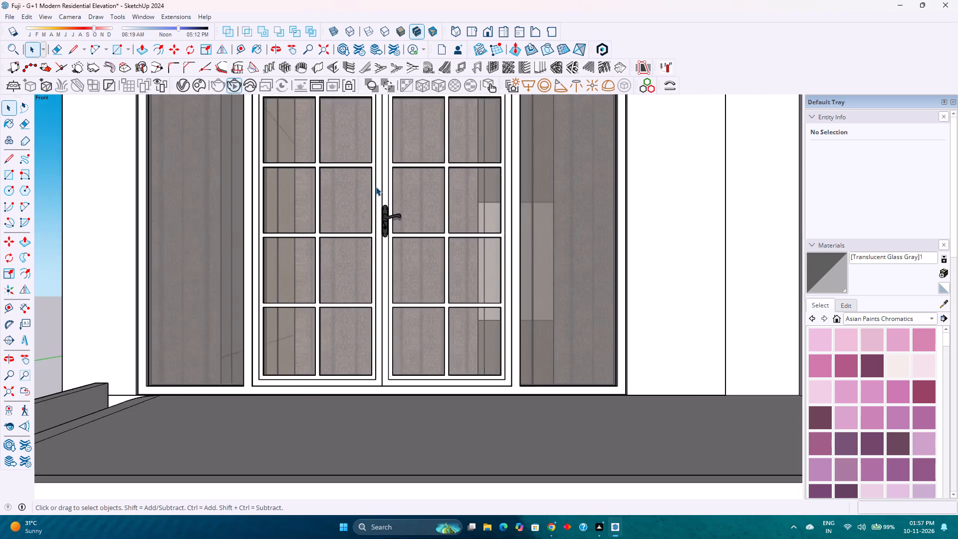
{"action": "scroll", "coordinate": [376, 187], "scroll_direction": "down", "scroll_amount": 6}
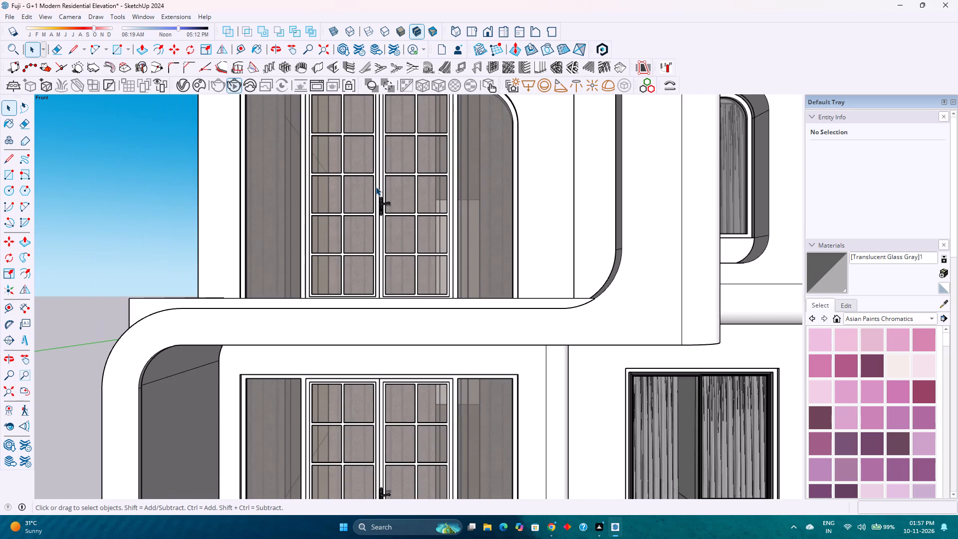
{"action": "scroll", "coordinate": [376, 187], "scroll_direction": "down", "scroll_amount": 5}
{"action": "scroll", "coordinate": [376, 187], "scroll_direction": "up", "scroll_amount": 1}
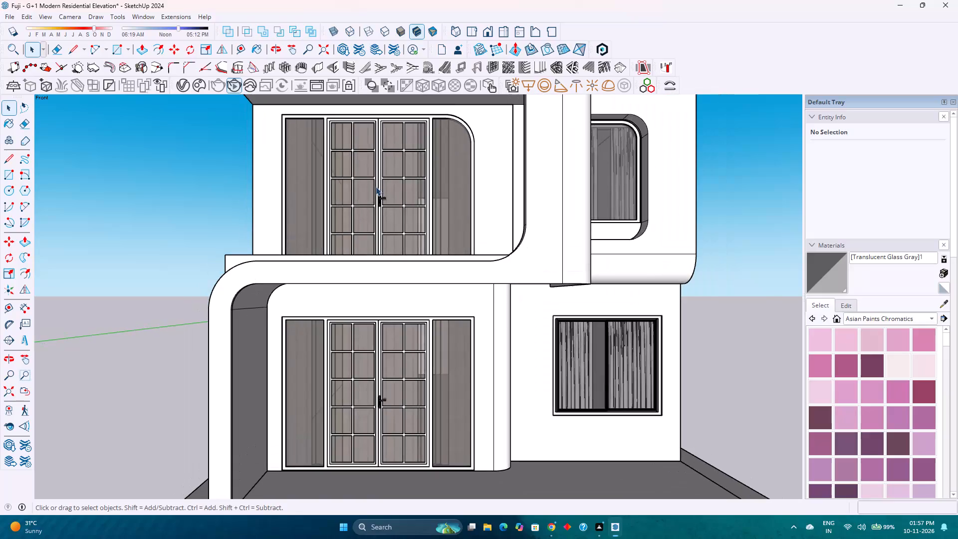
{"action": "scroll", "coordinate": [376, 187], "scroll_direction": "up", "scroll_amount": 8}
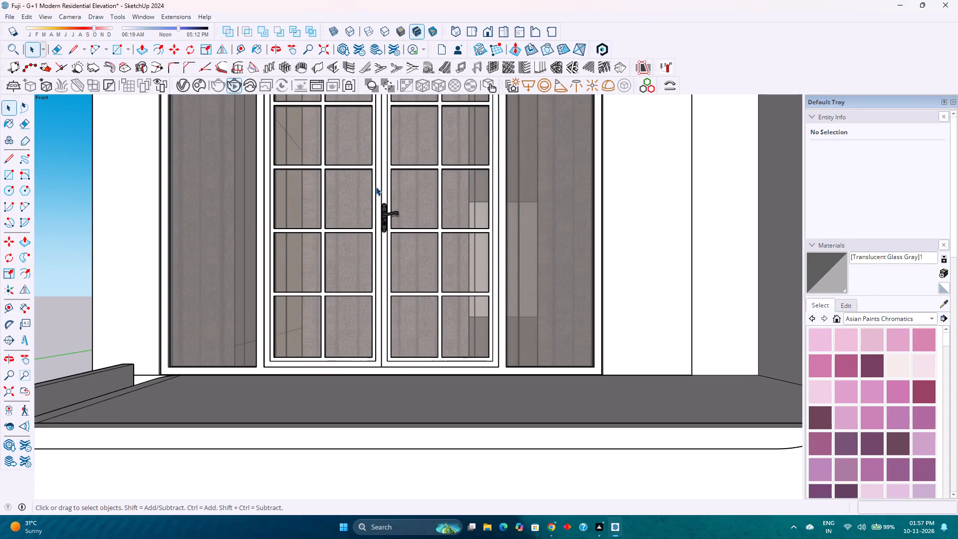
{"action": "scroll", "coordinate": [376, 187], "scroll_direction": "down", "scroll_amount": 3}
{"action": "scroll", "coordinate": [376, 187], "scroll_direction": "up", "scroll_amount": 3}
Select the whole house group.
{"action": "right_click", "coordinate": [376, 187]}
{"action": "scroll", "coordinate": [372, 196], "scroll_direction": "down", "scroll_amount": 5}
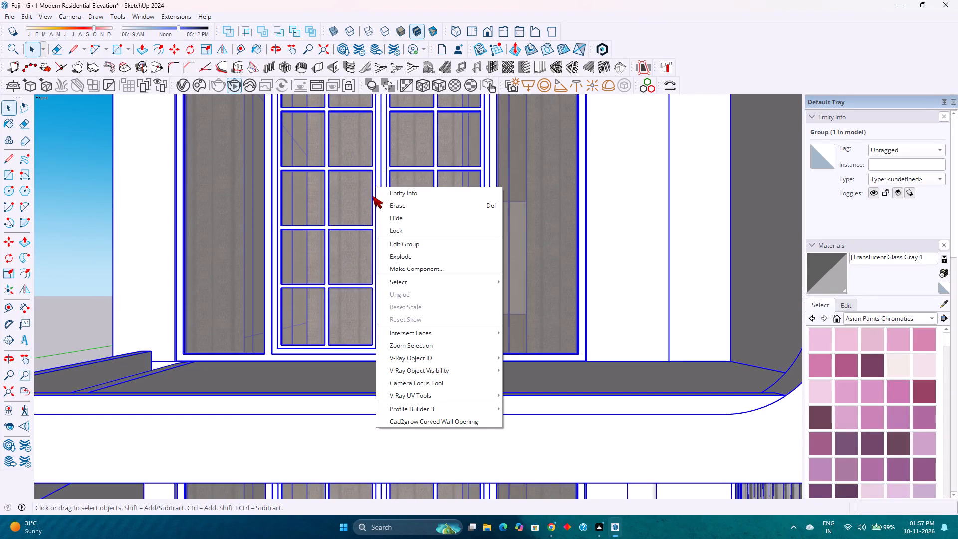
{"action": "left_click", "coordinate": [249, 214]}
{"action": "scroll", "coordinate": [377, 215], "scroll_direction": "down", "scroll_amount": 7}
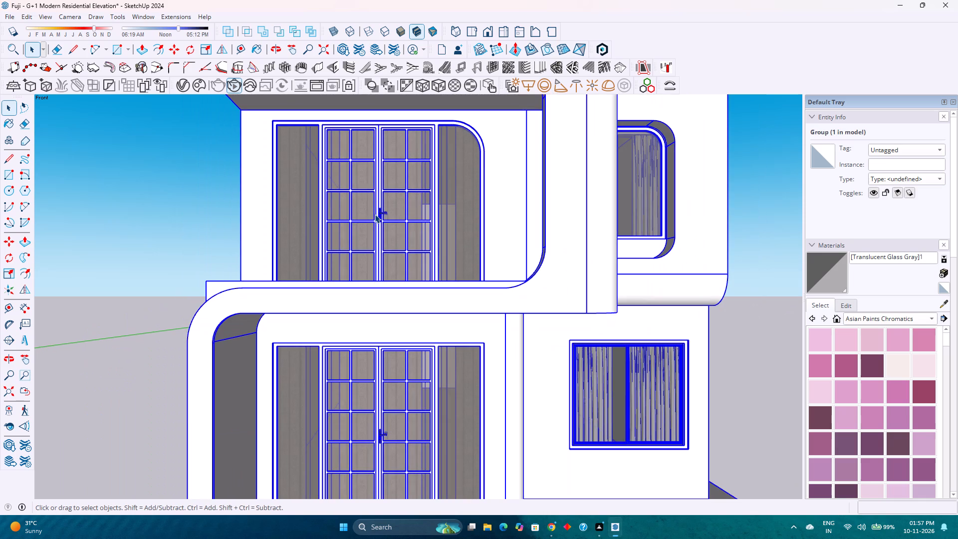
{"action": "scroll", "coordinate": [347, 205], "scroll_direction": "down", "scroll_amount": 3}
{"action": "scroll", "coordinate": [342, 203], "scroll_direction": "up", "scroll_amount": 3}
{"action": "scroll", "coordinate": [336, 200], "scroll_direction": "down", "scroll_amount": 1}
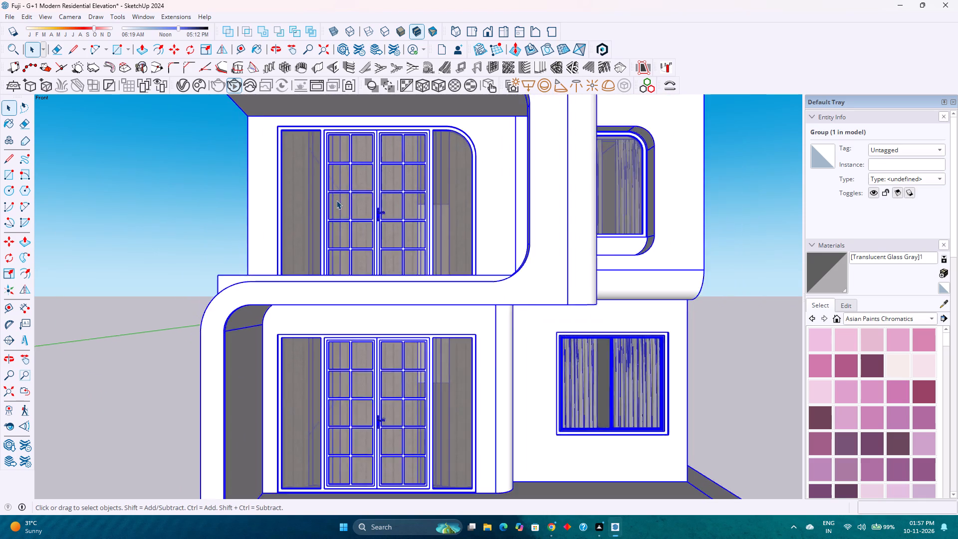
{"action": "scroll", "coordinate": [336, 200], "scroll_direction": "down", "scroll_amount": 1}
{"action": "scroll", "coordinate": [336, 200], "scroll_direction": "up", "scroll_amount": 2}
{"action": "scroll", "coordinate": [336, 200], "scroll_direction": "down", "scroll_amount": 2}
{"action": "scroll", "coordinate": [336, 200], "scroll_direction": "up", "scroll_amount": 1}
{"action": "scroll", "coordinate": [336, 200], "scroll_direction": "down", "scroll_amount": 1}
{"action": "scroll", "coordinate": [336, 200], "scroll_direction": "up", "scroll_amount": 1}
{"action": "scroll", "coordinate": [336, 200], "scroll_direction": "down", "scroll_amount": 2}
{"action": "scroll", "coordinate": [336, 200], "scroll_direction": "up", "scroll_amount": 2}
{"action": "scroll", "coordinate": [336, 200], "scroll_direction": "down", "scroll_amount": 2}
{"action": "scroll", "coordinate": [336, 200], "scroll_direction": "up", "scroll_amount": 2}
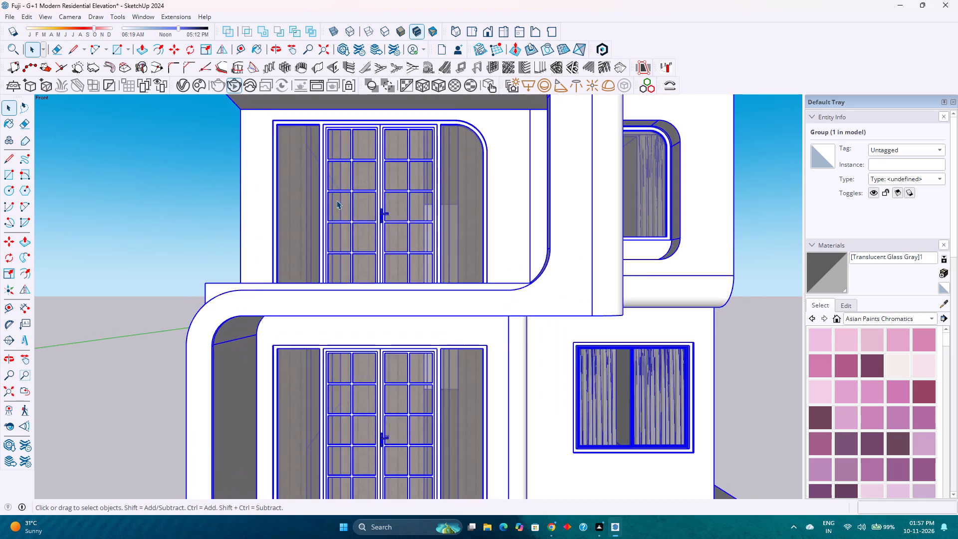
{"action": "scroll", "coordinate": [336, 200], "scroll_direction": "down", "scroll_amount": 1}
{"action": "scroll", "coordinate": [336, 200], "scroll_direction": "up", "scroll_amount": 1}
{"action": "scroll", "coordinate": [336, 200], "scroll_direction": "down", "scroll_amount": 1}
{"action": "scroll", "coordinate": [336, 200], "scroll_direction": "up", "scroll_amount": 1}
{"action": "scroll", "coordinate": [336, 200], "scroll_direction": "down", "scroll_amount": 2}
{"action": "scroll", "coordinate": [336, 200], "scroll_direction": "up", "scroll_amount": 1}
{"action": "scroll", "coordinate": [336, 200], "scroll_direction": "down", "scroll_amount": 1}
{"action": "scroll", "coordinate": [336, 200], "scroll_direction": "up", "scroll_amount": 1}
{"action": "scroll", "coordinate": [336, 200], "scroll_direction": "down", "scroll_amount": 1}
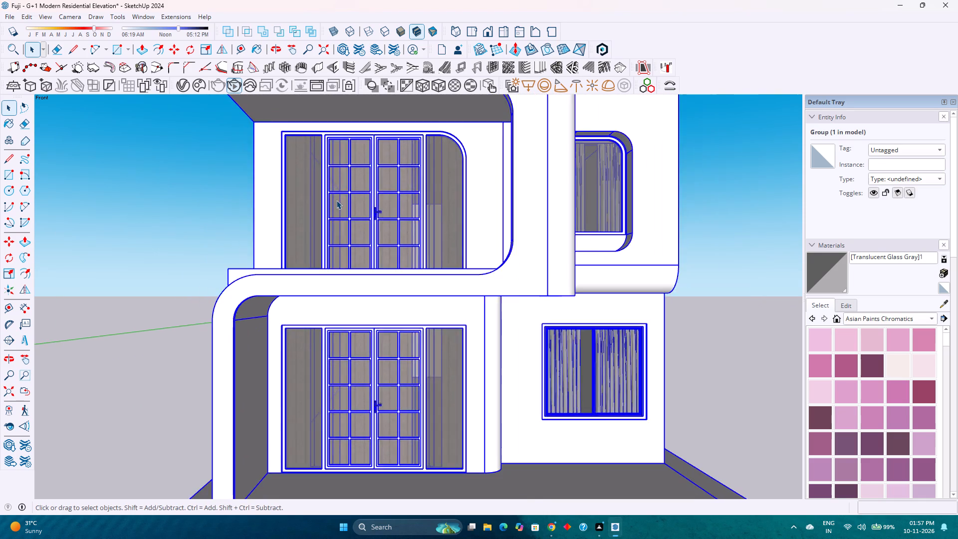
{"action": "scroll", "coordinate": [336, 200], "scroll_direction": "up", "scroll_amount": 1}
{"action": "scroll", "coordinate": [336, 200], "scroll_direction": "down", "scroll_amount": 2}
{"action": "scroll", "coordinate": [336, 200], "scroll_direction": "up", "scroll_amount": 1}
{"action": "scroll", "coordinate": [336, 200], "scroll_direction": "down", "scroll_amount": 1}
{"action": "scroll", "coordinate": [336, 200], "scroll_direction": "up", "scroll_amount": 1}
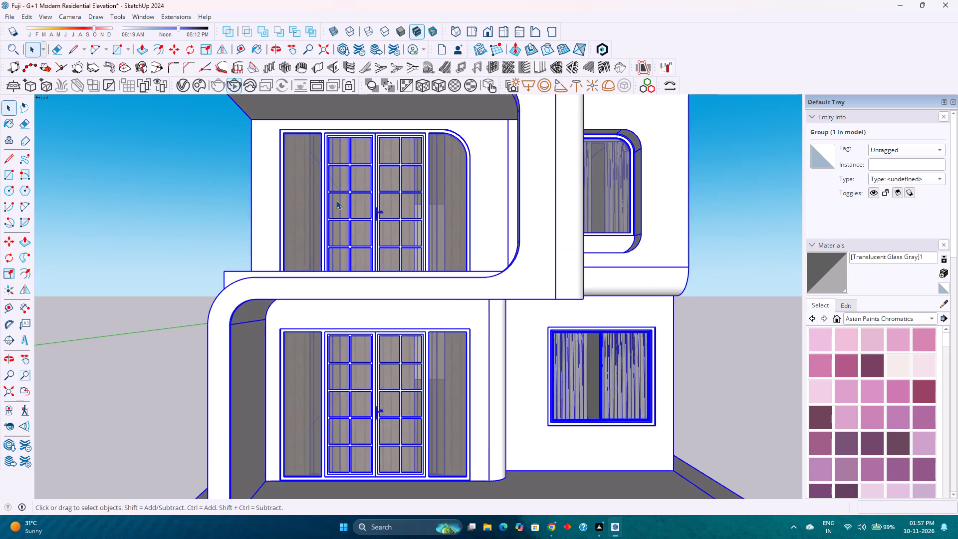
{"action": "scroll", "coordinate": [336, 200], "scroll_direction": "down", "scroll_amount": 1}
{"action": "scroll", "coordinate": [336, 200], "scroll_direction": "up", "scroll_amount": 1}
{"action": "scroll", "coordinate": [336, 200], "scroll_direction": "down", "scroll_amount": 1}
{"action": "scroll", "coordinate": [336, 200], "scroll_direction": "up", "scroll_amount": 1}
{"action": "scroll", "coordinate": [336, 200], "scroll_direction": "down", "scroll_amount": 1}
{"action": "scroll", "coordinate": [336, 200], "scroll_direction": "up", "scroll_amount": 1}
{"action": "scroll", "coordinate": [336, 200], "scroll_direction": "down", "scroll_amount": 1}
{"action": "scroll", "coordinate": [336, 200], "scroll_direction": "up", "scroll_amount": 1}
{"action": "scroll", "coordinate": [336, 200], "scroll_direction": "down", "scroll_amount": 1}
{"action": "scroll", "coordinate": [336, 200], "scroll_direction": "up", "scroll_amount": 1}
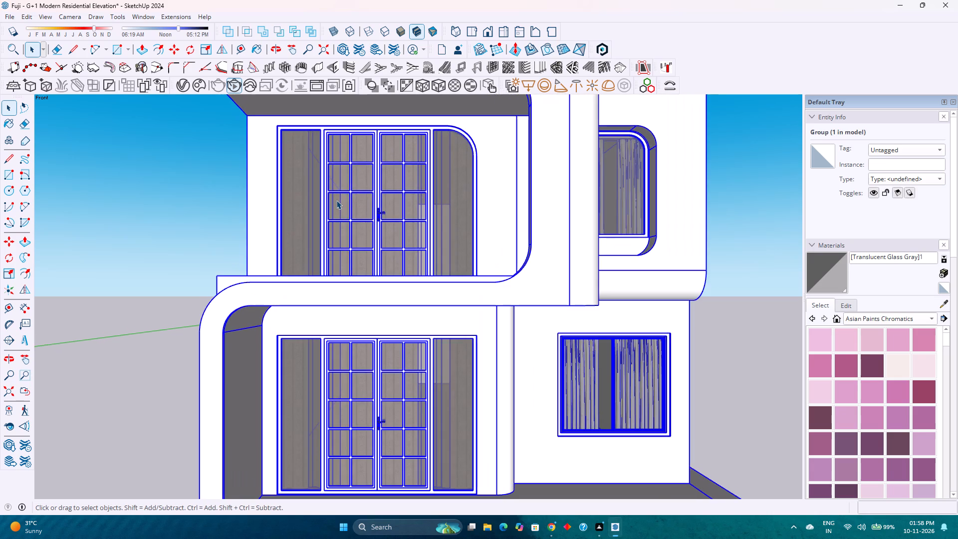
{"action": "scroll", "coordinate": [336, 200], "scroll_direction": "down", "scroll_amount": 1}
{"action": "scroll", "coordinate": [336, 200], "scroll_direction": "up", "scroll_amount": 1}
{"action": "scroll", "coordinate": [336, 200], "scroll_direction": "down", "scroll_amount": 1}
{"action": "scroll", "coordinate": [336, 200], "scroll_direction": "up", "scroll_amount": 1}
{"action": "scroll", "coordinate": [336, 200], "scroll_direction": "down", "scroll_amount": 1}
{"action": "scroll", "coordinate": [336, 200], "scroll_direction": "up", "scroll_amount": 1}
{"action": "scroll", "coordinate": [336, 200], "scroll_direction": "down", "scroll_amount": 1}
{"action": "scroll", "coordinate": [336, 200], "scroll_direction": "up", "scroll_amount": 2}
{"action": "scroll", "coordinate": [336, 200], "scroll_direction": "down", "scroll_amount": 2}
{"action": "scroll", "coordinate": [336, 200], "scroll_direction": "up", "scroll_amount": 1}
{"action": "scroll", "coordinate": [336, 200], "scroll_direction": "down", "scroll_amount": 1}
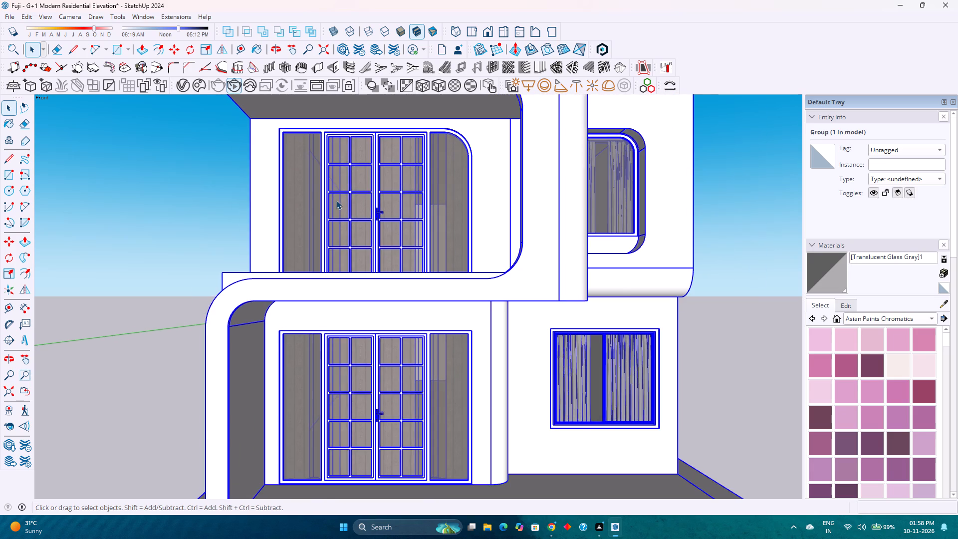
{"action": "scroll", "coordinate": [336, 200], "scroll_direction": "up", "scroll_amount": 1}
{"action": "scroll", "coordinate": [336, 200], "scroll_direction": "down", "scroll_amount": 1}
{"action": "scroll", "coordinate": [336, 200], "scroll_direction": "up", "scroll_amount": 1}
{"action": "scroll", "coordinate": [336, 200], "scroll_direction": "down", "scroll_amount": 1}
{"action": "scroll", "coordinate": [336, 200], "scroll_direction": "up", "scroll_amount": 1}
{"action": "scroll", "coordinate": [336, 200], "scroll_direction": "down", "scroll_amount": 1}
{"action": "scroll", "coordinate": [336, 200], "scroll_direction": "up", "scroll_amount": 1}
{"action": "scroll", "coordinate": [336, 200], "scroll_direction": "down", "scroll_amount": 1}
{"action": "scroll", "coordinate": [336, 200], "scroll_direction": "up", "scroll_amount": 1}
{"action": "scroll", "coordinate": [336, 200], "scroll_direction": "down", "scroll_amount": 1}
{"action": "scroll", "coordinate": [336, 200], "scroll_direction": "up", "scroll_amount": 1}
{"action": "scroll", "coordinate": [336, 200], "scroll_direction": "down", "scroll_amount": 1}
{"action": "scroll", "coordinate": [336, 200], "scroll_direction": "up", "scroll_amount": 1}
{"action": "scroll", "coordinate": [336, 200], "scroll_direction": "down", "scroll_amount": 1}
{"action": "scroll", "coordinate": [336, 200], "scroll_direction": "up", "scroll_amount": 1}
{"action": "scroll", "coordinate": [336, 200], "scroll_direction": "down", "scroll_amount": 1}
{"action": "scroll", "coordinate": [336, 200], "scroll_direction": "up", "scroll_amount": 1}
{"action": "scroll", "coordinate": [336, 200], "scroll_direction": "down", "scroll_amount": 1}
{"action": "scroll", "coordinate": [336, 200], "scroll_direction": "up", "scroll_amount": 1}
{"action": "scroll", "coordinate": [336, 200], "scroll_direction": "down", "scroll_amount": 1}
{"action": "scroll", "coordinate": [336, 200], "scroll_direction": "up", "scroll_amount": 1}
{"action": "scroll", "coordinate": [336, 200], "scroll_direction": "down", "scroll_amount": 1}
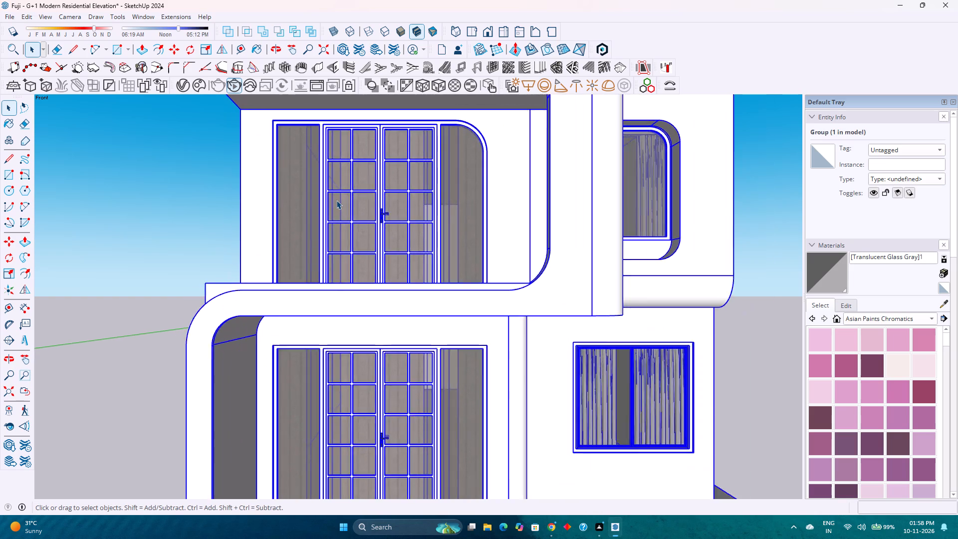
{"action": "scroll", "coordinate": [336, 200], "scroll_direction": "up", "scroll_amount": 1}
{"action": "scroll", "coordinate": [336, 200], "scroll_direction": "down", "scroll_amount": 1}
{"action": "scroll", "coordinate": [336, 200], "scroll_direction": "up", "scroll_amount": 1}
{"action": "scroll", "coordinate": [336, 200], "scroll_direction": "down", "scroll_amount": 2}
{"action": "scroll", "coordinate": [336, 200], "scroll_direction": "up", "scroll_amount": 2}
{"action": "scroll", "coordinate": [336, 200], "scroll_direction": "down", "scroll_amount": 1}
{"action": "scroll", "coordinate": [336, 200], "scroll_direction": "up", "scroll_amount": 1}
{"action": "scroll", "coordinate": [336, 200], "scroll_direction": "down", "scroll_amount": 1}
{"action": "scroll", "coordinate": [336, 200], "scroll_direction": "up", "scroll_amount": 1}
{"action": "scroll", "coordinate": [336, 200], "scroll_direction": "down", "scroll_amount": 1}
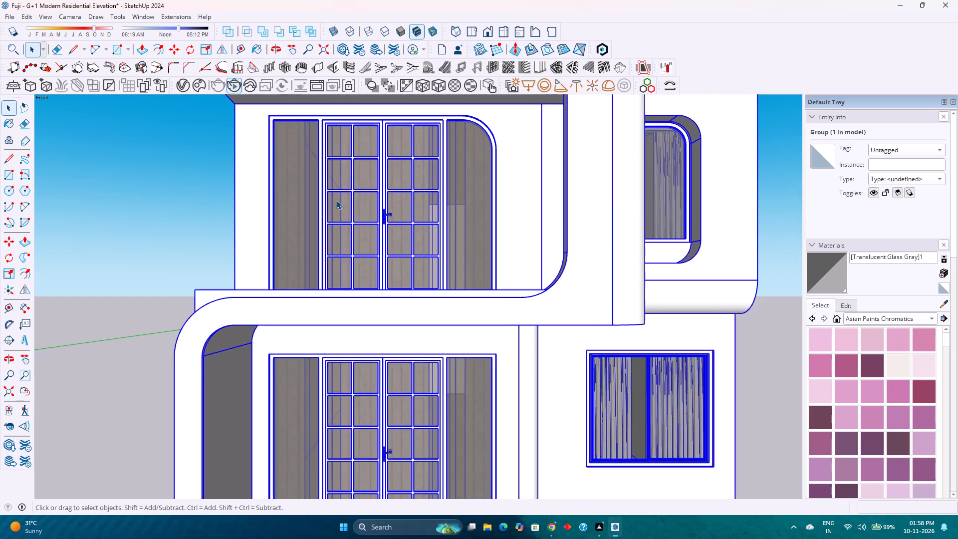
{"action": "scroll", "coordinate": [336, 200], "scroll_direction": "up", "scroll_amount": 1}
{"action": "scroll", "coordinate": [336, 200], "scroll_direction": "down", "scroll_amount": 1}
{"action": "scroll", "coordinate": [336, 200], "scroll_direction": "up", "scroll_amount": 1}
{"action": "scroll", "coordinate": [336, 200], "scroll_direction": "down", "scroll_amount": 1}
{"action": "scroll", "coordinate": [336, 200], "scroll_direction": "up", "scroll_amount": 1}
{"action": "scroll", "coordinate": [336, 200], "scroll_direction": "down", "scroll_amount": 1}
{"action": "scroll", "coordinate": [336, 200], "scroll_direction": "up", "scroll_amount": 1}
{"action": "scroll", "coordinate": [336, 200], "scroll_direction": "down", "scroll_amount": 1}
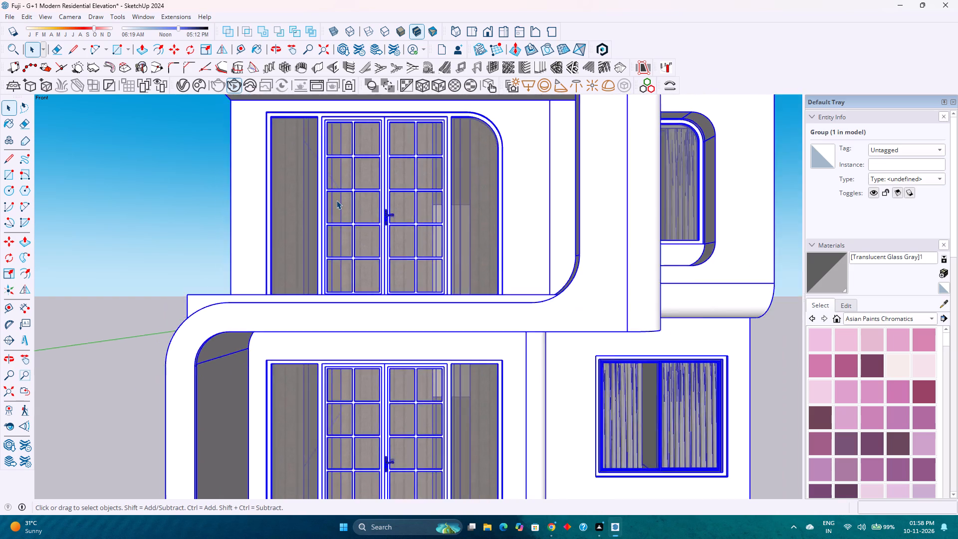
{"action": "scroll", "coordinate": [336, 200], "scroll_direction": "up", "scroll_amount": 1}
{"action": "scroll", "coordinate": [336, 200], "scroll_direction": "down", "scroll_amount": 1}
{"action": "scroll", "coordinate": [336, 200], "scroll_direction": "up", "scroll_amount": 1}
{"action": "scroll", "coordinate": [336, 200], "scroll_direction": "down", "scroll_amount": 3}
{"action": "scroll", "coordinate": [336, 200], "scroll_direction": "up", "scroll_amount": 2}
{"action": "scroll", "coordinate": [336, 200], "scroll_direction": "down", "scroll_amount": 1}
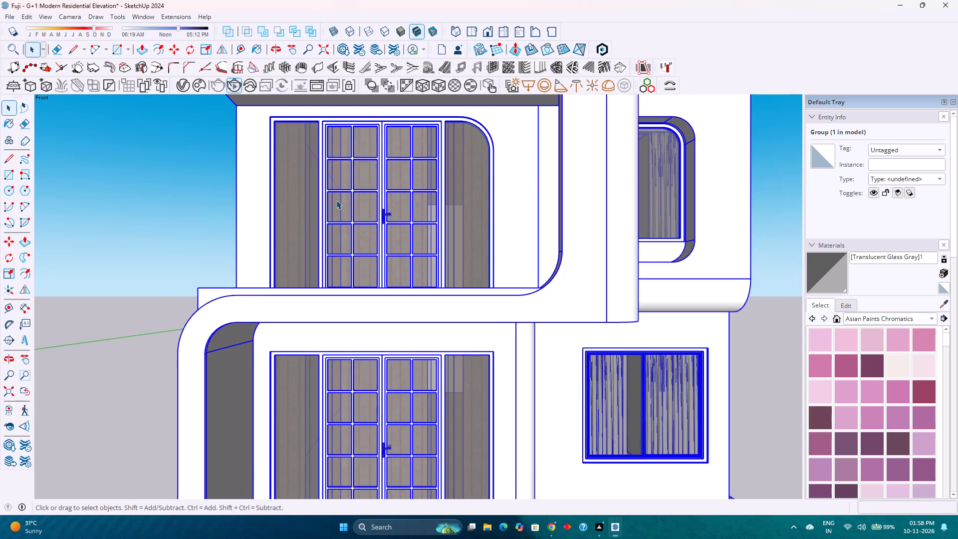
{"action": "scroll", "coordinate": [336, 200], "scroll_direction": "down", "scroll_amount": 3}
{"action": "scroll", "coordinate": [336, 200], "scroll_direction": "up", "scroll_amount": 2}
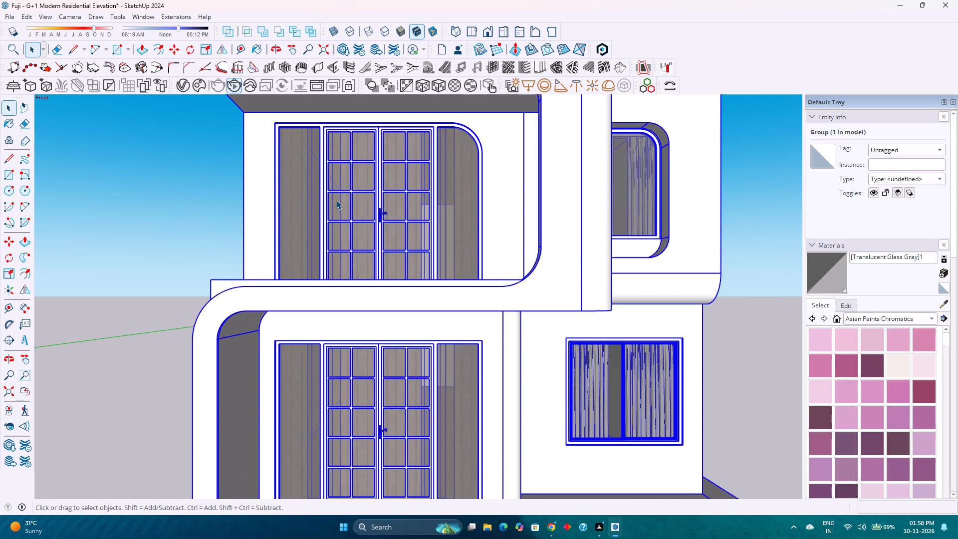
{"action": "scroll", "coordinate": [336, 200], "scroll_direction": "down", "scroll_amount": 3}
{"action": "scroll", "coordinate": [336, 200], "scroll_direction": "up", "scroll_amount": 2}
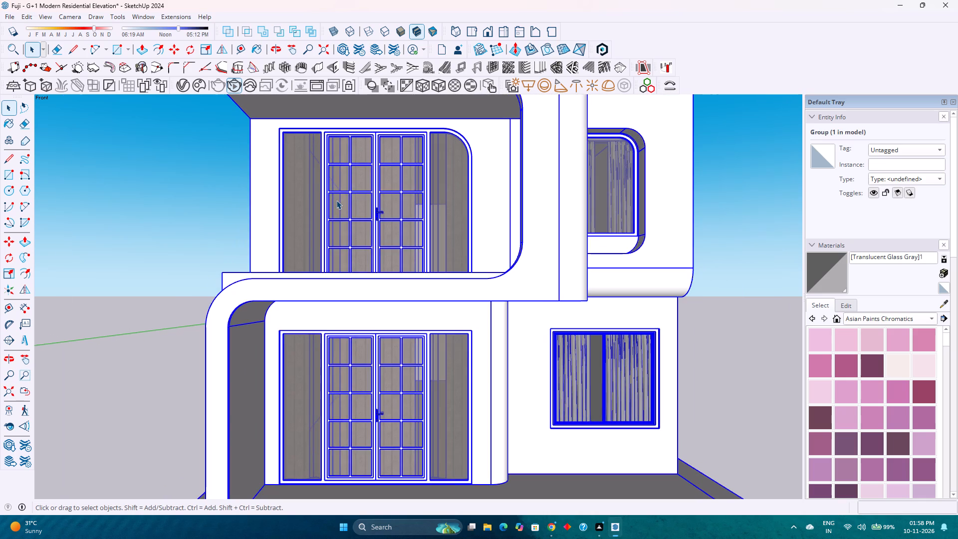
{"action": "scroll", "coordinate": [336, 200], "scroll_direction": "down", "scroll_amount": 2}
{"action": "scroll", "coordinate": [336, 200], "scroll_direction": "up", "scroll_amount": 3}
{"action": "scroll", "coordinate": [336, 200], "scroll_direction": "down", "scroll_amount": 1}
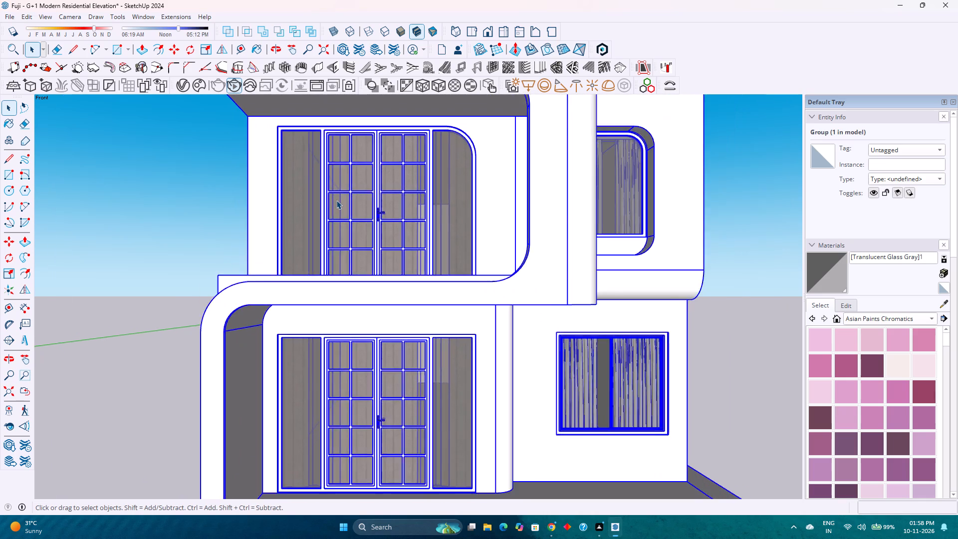
Examine the selected house's front facade from further back, down to the porch steps and base slab.
{"action": "scroll", "coordinate": [336, 200], "scroll_direction": "down", "scroll_amount": 4}
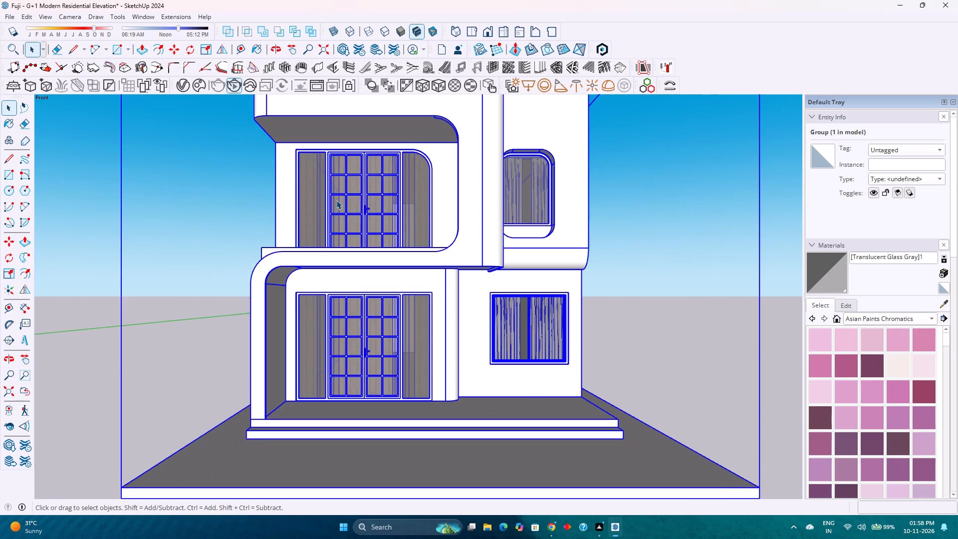
{"action": "scroll", "coordinate": [336, 200], "scroll_direction": "up", "scroll_amount": 3}
{"action": "scroll", "coordinate": [336, 200], "scroll_direction": "down", "scroll_amount": 3}
{"action": "scroll", "coordinate": [336, 200], "scroll_direction": "up", "scroll_amount": 2}
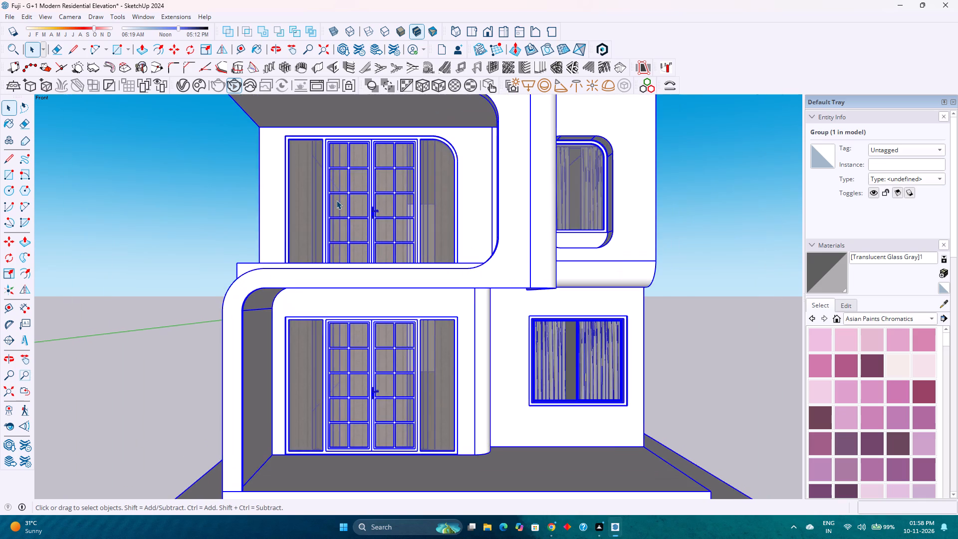
{"action": "scroll", "coordinate": [336, 200], "scroll_direction": "down", "scroll_amount": 3}
{"action": "scroll", "coordinate": [336, 200], "scroll_direction": "up", "scroll_amount": 1}
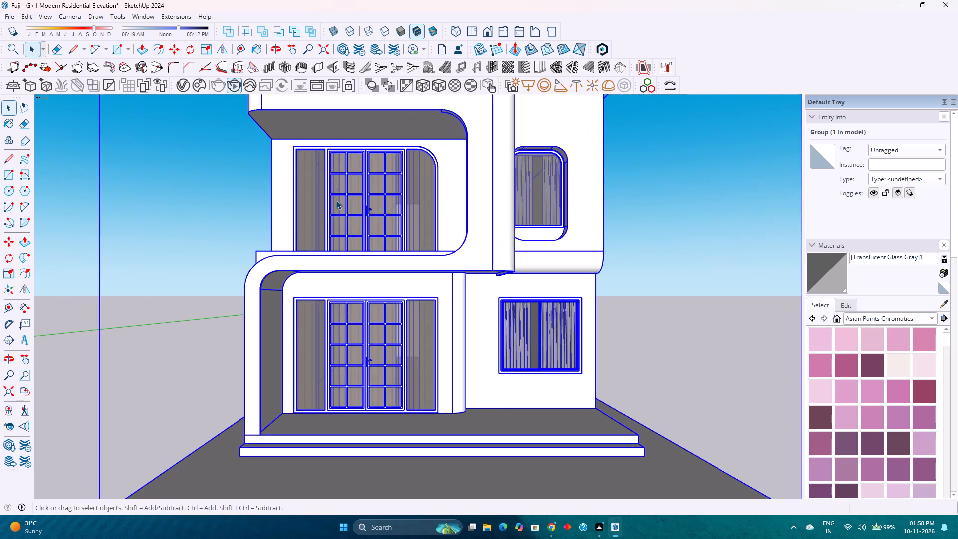
{"action": "scroll", "coordinate": [336, 200], "scroll_direction": "up", "scroll_amount": 1}
{"action": "scroll", "coordinate": [336, 200], "scroll_direction": "down", "scroll_amount": 2}
{"action": "scroll", "coordinate": [336, 200], "scroll_direction": "up", "scroll_amount": 1}
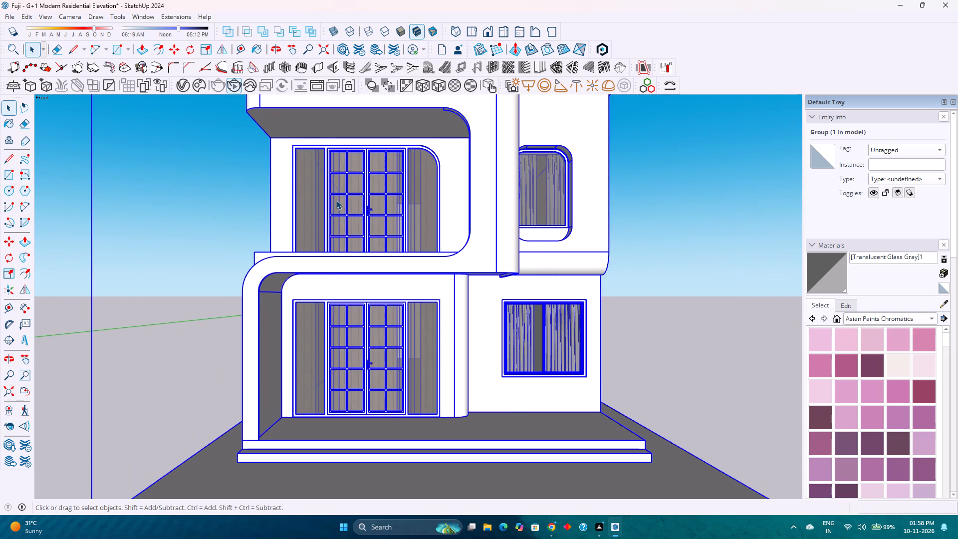
{"action": "scroll", "coordinate": [336, 200], "scroll_direction": "up", "scroll_amount": 1}
{"action": "scroll", "coordinate": [336, 200], "scroll_direction": "down", "scroll_amount": 2}
{"action": "scroll", "coordinate": [336, 200], "scroll_direction": "up", "scroll_amount": 2}
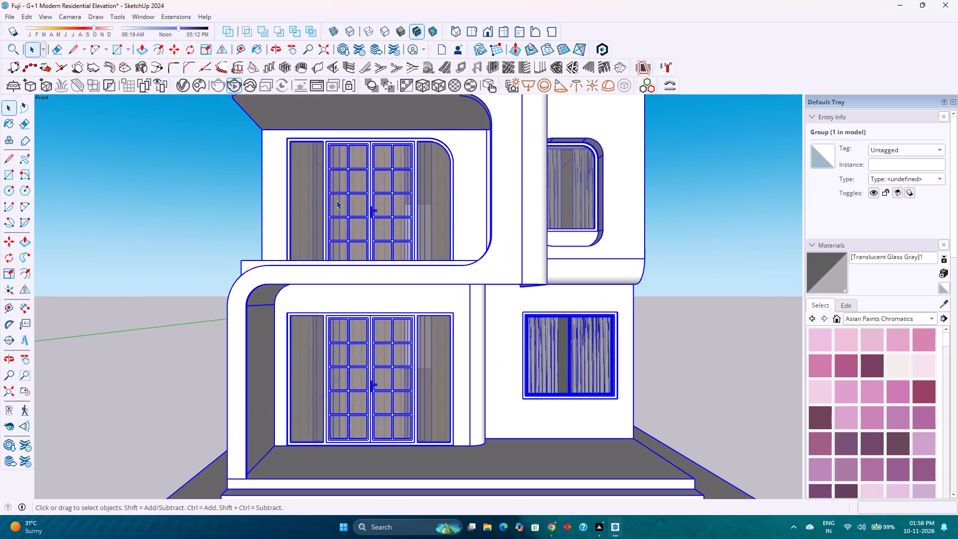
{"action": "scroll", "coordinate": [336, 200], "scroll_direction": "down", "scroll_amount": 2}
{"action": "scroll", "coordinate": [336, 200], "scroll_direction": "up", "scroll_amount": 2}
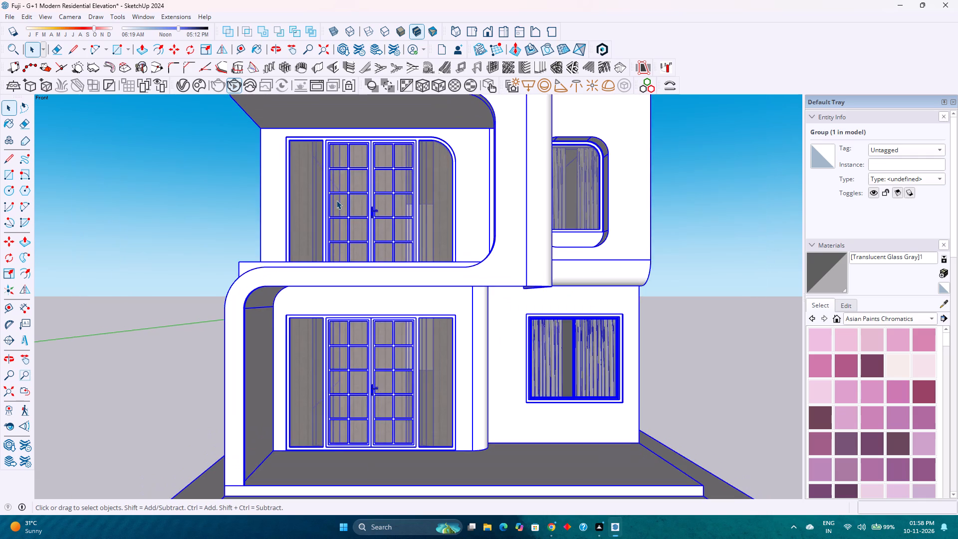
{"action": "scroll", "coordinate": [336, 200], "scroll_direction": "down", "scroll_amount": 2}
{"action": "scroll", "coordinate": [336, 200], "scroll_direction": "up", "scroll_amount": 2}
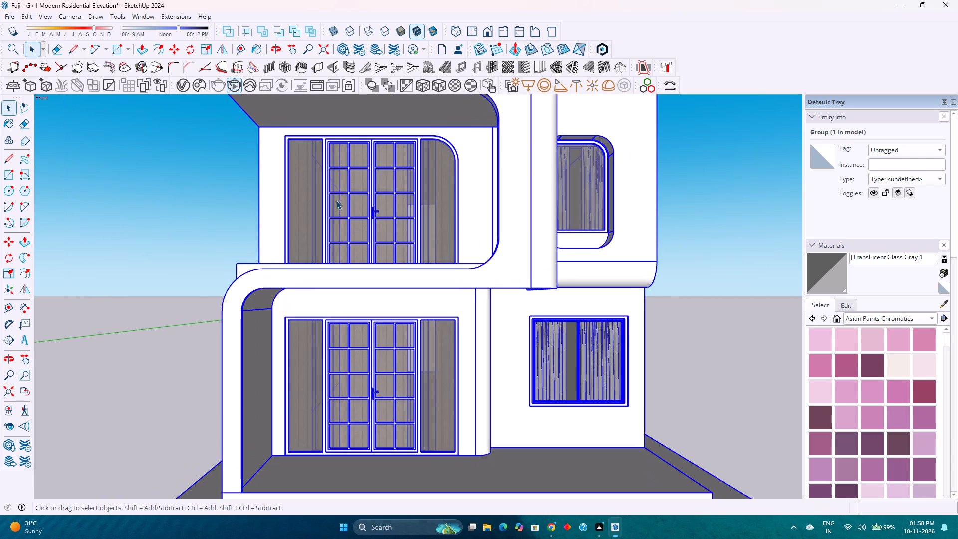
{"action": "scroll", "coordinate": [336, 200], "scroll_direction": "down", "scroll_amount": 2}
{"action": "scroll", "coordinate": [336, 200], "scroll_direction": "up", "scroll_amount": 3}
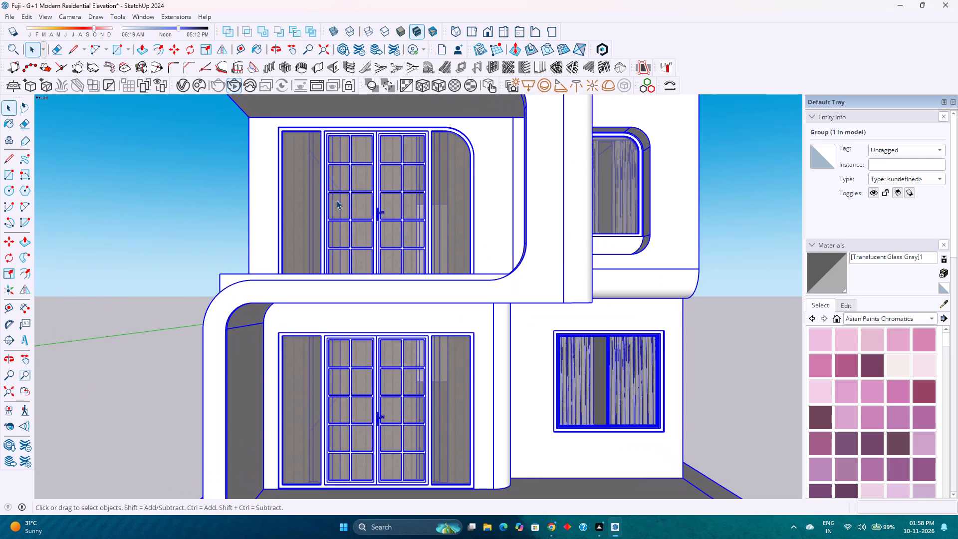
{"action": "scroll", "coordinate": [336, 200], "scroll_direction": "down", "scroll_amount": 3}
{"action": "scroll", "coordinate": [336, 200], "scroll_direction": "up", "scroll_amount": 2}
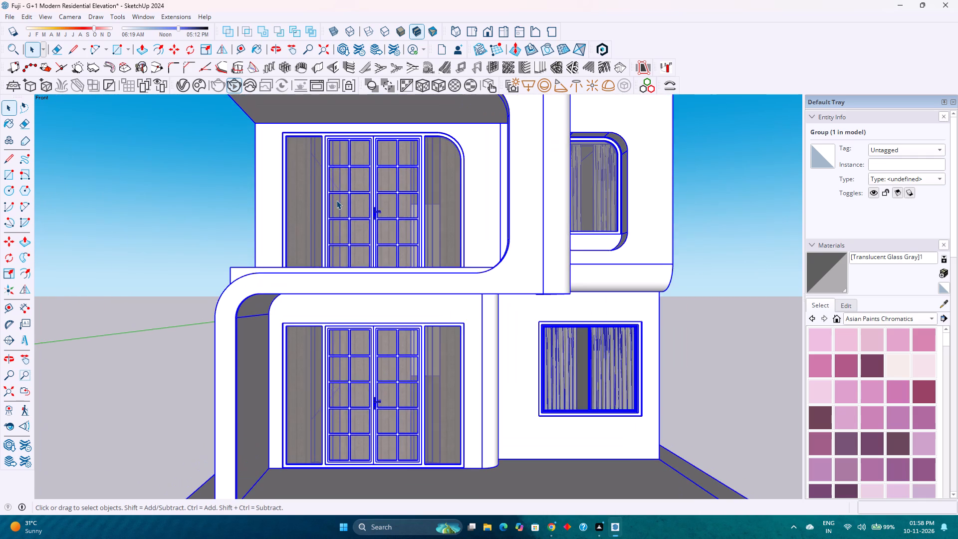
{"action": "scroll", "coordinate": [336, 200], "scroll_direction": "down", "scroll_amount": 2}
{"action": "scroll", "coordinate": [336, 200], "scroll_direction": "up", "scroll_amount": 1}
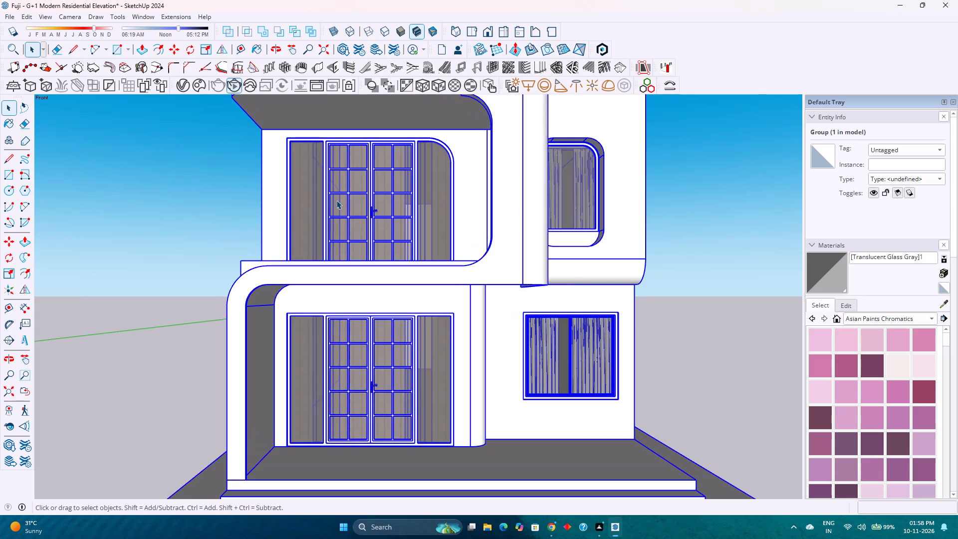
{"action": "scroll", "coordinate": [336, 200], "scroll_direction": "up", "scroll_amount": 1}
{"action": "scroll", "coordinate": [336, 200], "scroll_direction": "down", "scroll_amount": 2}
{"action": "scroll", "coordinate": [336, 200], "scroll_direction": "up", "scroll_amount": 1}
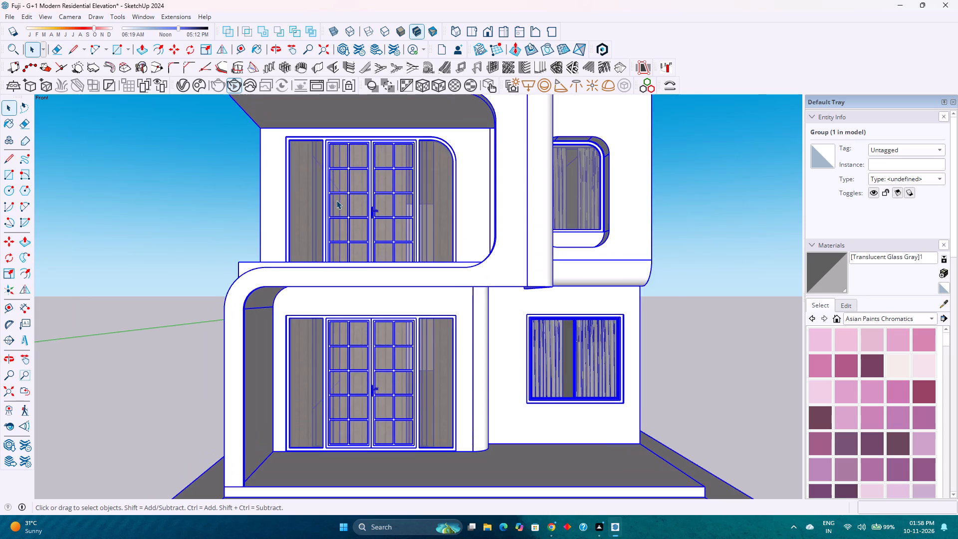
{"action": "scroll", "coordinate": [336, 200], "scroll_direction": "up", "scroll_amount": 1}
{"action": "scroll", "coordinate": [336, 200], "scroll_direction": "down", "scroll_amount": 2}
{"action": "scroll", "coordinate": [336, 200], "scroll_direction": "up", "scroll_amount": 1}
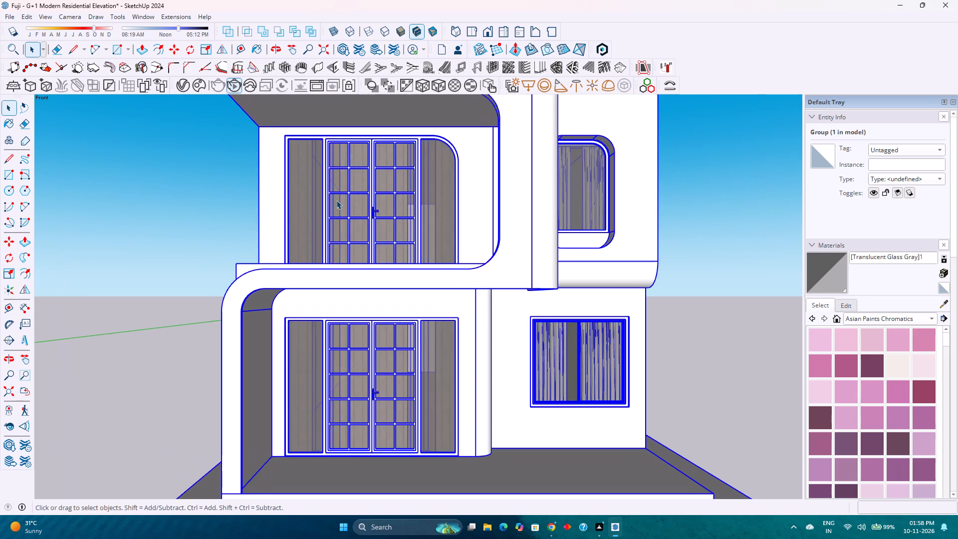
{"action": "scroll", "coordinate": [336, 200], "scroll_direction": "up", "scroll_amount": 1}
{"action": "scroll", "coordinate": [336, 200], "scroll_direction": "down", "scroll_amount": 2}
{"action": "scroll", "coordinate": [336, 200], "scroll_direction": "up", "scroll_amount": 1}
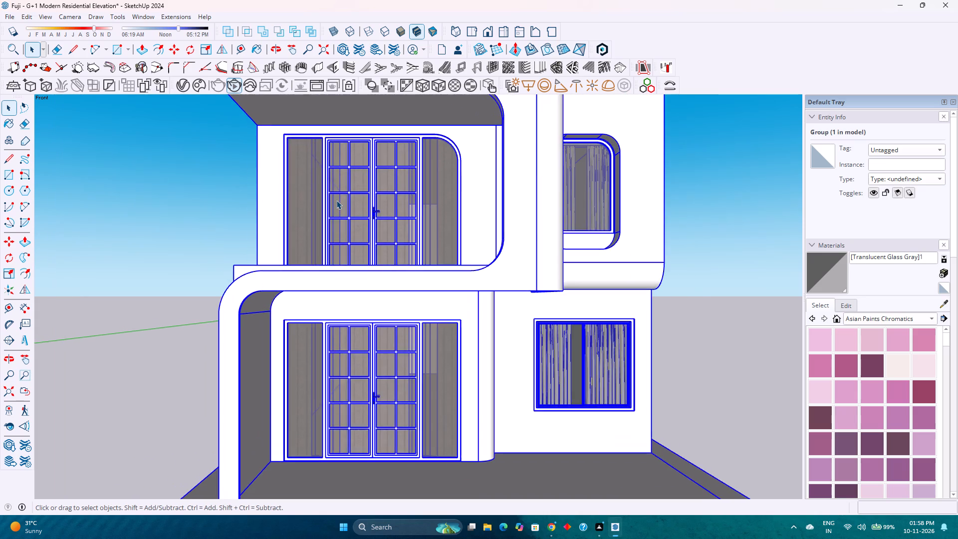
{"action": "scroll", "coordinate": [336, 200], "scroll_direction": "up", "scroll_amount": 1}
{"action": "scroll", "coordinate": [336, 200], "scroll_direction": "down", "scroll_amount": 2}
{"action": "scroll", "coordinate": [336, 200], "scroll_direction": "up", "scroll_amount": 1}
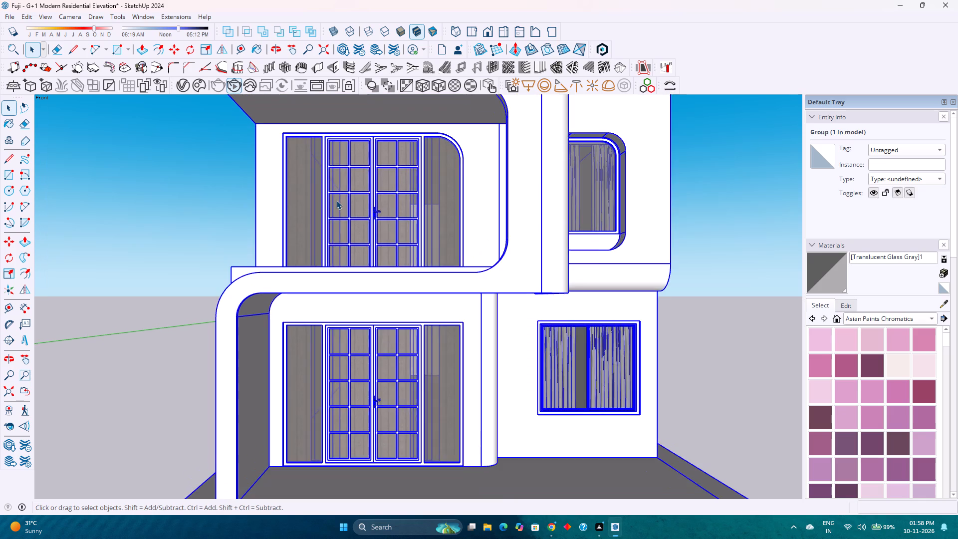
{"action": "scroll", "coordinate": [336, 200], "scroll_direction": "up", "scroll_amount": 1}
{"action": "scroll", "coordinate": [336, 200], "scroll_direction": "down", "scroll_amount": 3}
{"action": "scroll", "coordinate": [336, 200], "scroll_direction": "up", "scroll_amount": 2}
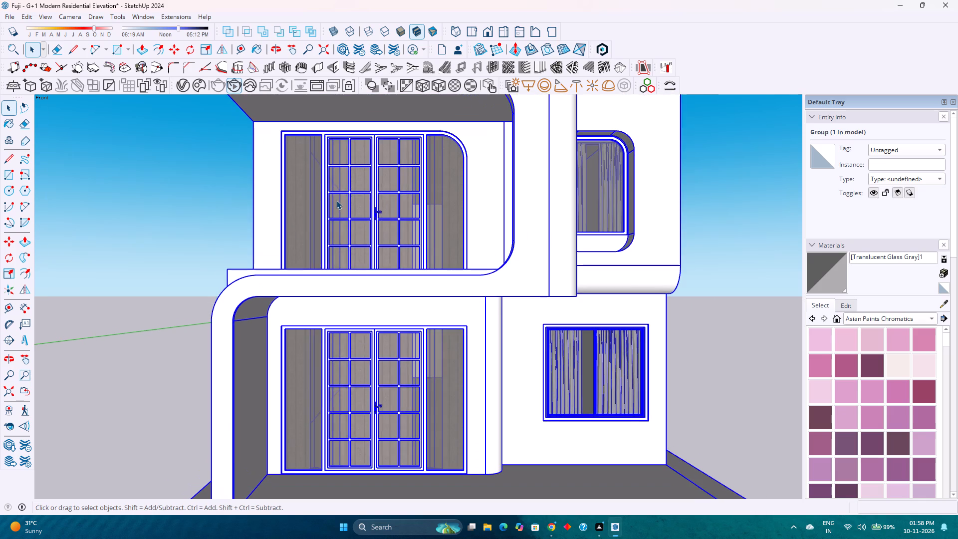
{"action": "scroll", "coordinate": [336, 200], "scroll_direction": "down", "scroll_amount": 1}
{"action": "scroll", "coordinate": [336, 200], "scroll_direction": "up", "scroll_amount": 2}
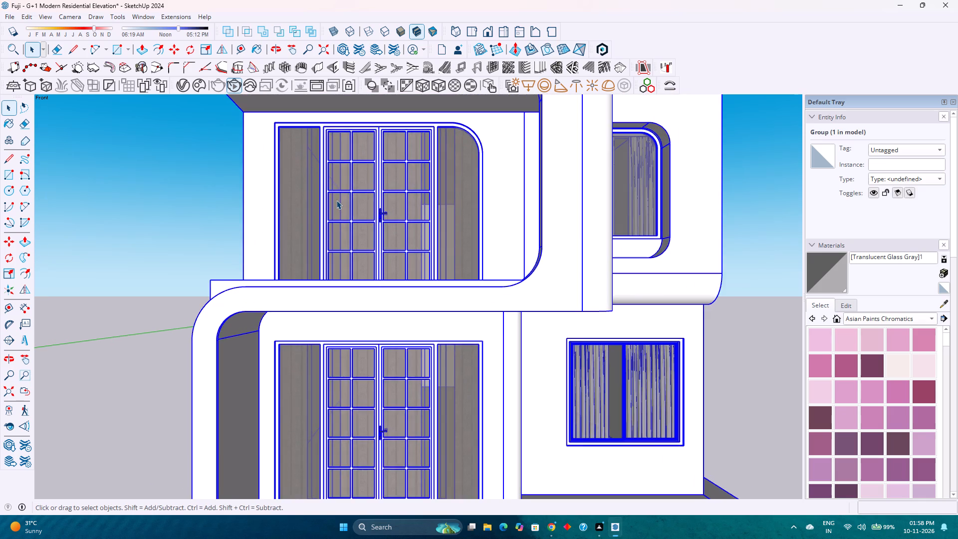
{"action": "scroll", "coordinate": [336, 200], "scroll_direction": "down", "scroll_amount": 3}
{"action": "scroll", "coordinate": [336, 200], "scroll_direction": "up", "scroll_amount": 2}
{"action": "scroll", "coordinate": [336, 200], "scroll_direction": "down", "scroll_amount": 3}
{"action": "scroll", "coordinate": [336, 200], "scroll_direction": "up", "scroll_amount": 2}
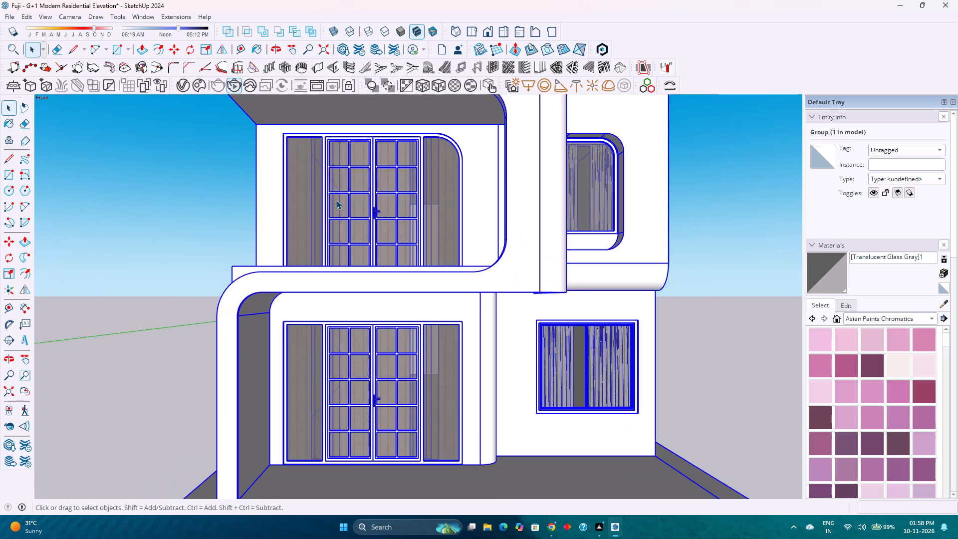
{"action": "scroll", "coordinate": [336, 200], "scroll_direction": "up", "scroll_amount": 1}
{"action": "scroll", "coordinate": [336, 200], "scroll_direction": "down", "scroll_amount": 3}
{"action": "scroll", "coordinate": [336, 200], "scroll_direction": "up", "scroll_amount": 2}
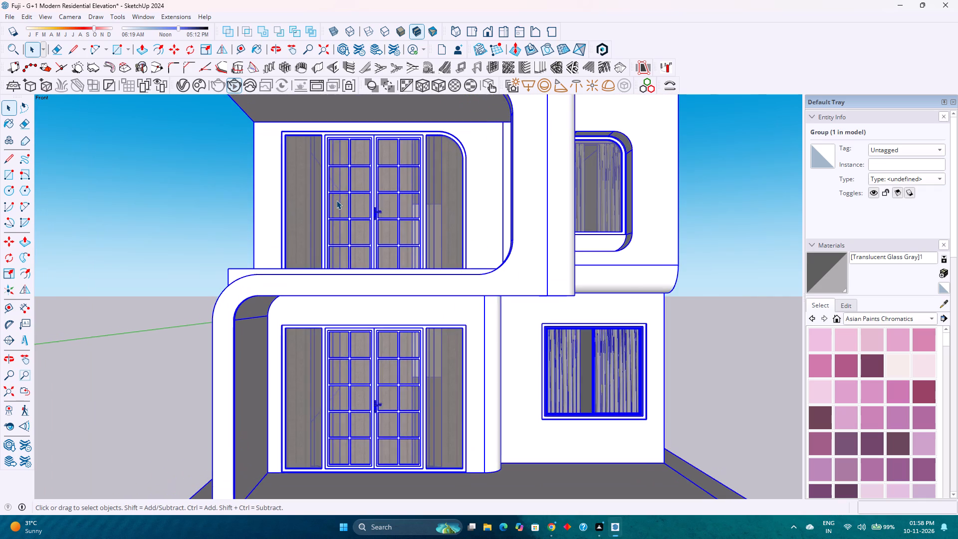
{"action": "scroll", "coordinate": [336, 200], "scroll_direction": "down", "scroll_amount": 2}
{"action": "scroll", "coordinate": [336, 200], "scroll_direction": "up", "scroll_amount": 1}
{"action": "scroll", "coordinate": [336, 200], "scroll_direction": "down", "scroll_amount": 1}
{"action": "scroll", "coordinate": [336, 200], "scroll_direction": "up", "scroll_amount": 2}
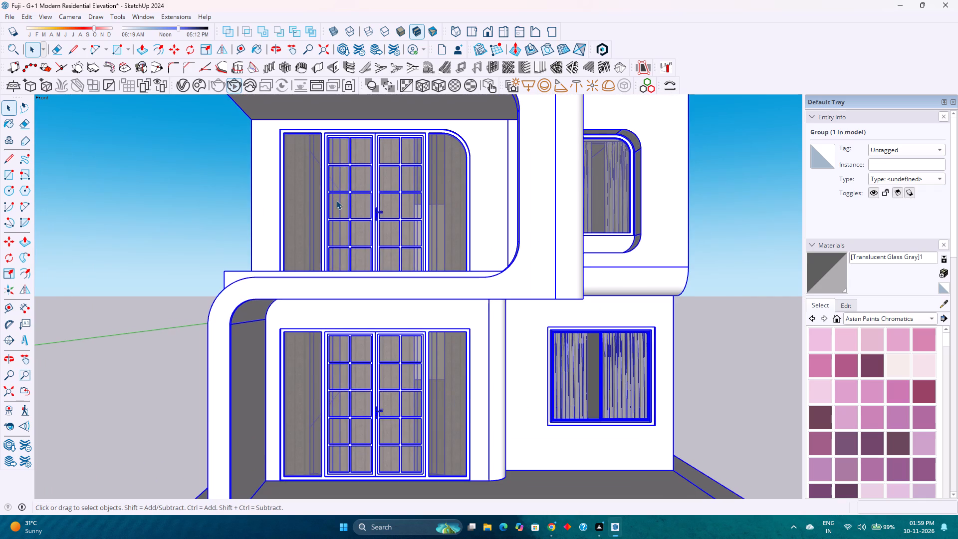
Examine the whole front facade, from the sloped roof frame down to the porch steps and base slab.
{"action": "scroll", "coordinate": [336, 200], "scroll_direction": "down", "scroll_amount": 3}
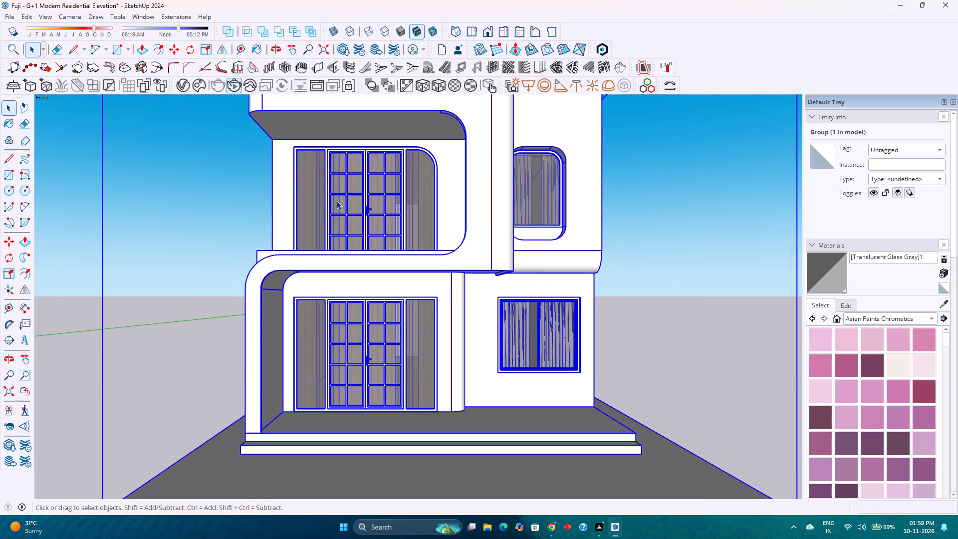
{"action": "scroll", "coordinate": [337, 201], "scroll_direction": "down", "scroll_amount": 6}
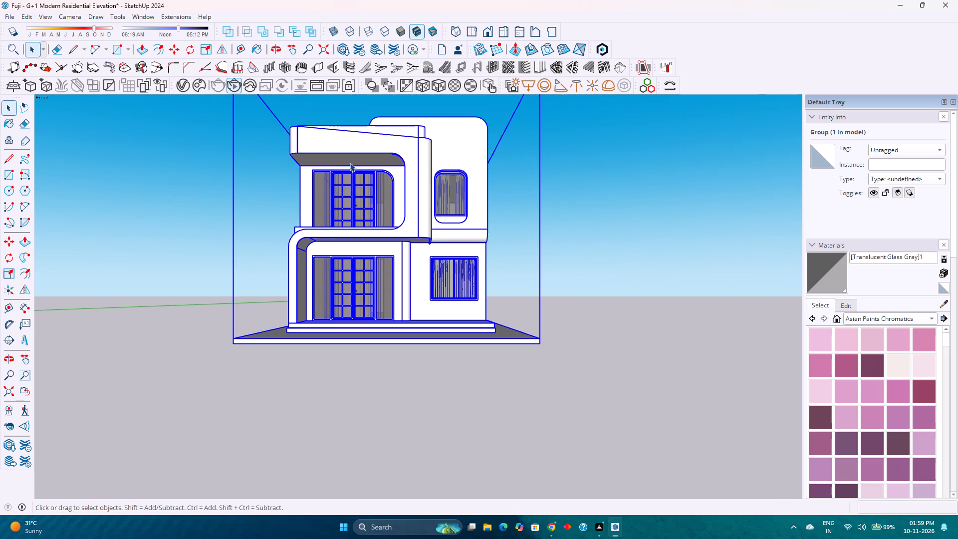
{"action": "scroll", "coordinate": [340, 133], "scroll_direction": "up", "scroll_amount": 4}
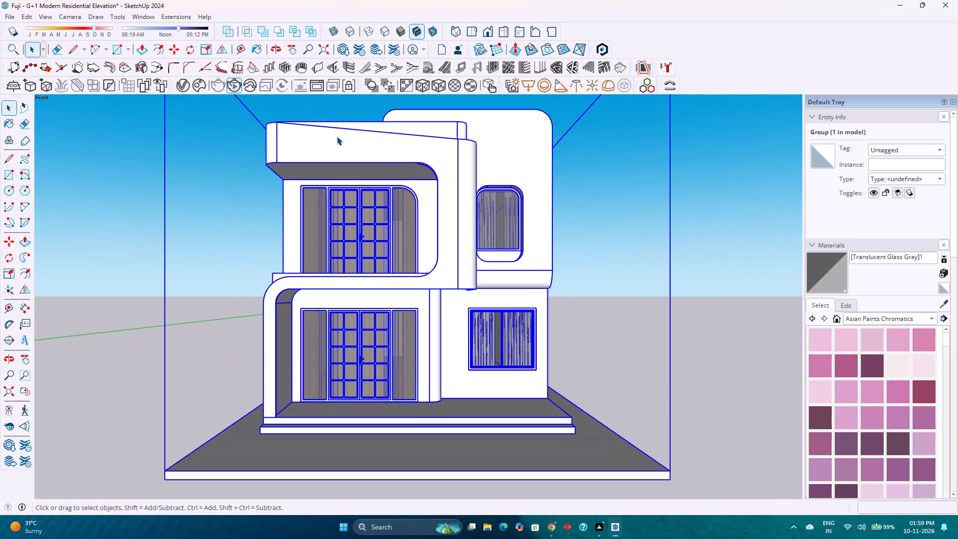
{"action": "scroll", "coordinate": [336, 137], "scroll_direction": "up", "scroll_amount": 1}
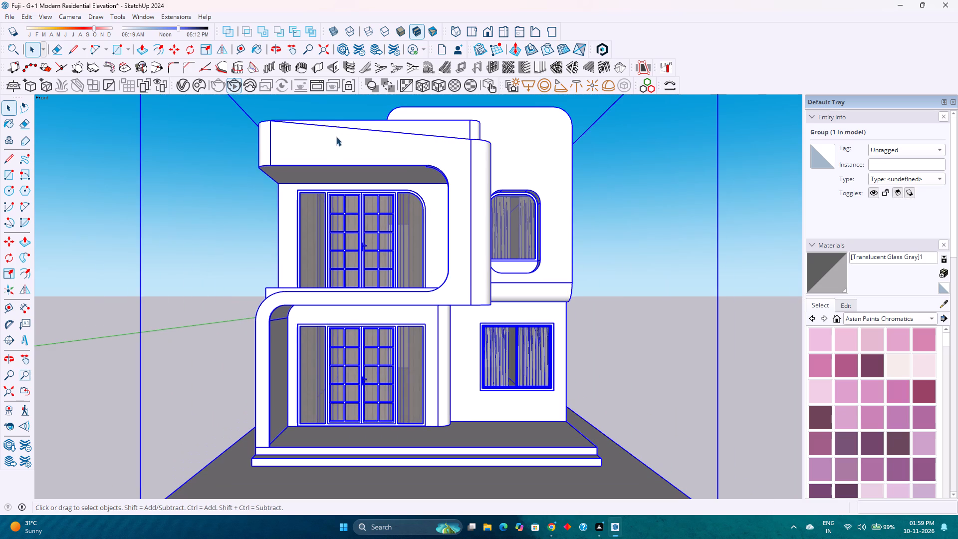
{"action": "scroll", "coordinate": [336, 137], "scroll_direction": "down", "scroll_amount": 1}
{"action": "scroll", "coordinate": [336, 220], "scroll_direction": "up", "scroll_amount": 1}
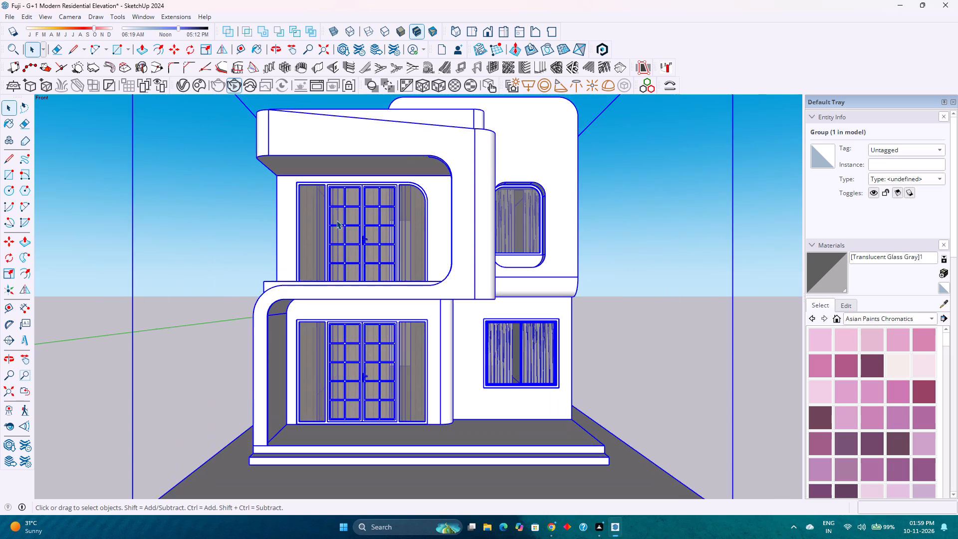
{"action": "scroll", "coordinate": [337, 225], "scroll_direction": "down", "scroll_amount": 1}
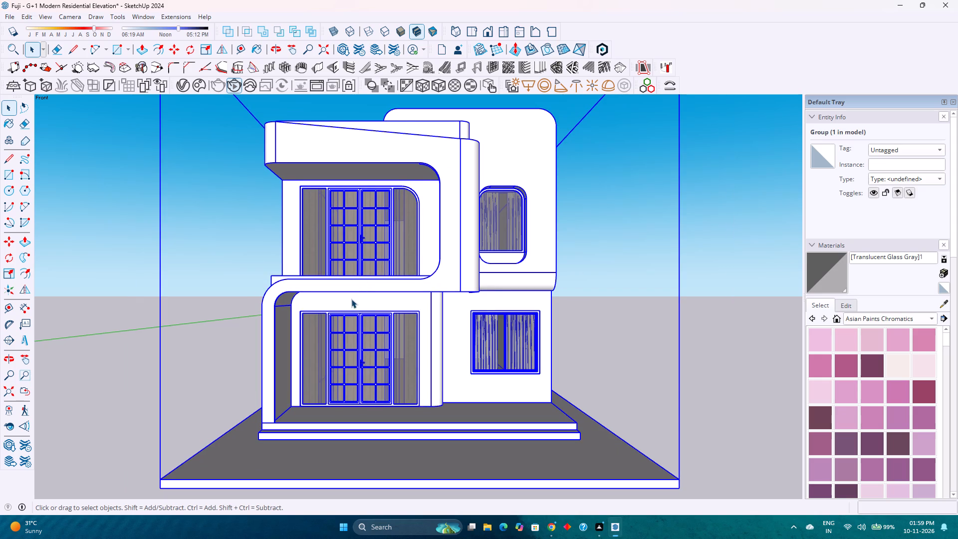
{"action": "scroll", "coordinate": [351, 299], "scroll_direction": "up", "scroll_amount": 1}
{"action": "scroll", "coordinate": [351, 299], "scroll_direction": "down", "scroll_amount": 1}
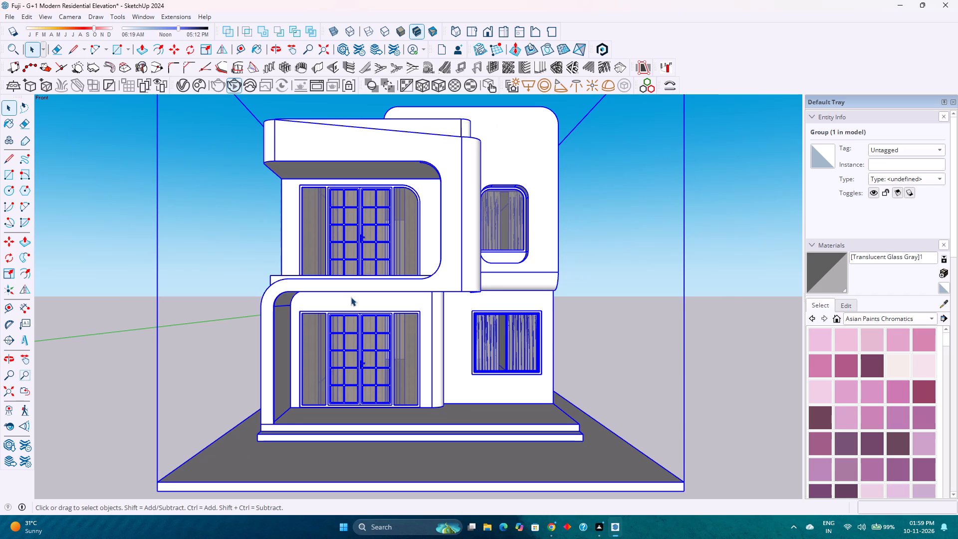
{"action": "scroll", "coordinate": [351, 297], "scroll_direction": "up", "scroll_amount": 1}
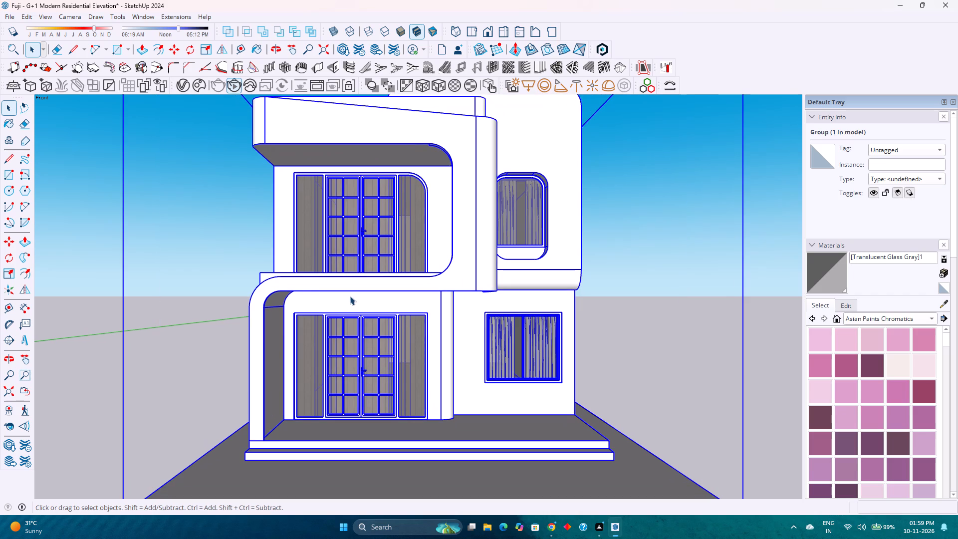
{"action": "scroll", "coordinate": [350, 295], "scroll_direction": "down", "scroll_amount": 2}
{"action": "scroll", "coordinate": [350, 291], "scroll_direction": "up", "scroll_amount": 2}
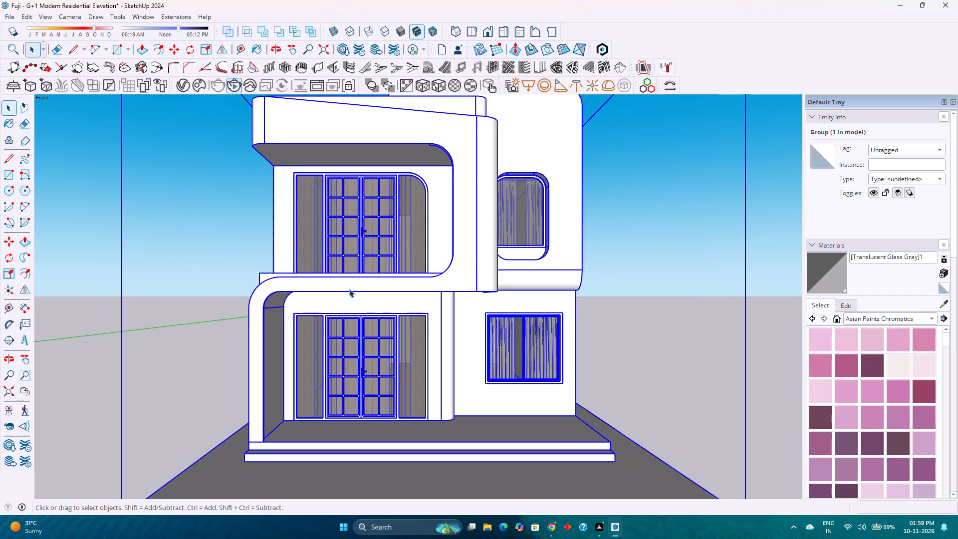
{"action": "scroll", "coordinate": [348, 287], "scroll_direction": "down", "scroll_amount": 2}
{"action": "scroll", "coordinate": [348, 287], "scroll_direction": "up", "scroll_amount": 3}
{"action": "scroll", "coordinate": [348, 287], "scroll_direction": "down", "scroll_amount": 3}
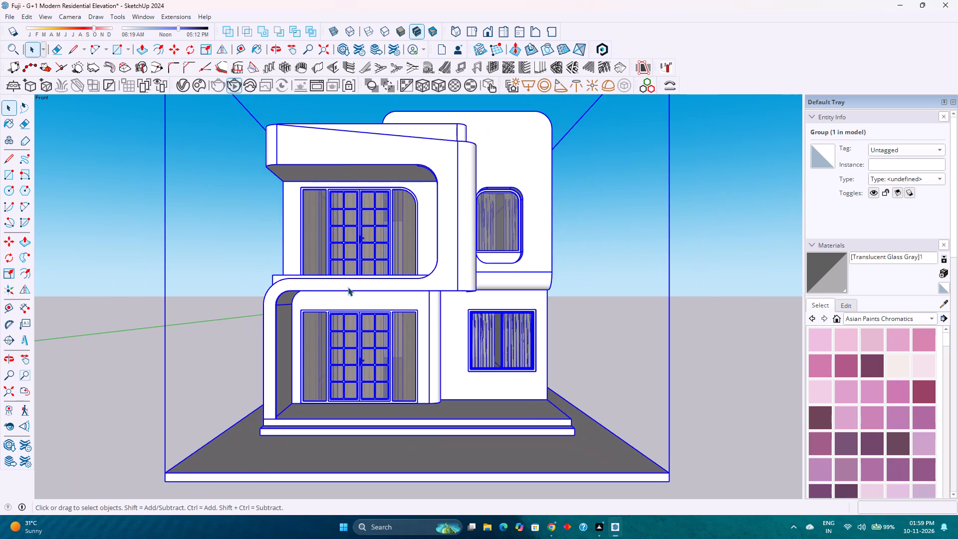
{"action": "scroll", "coordinate": [348, 287], "scroll_direction": "up", "scroll_amount": 3}
{"action": "scroll", "coordinate": [348, 287], "scroll_direction": "down", "scroll_amount": 3}
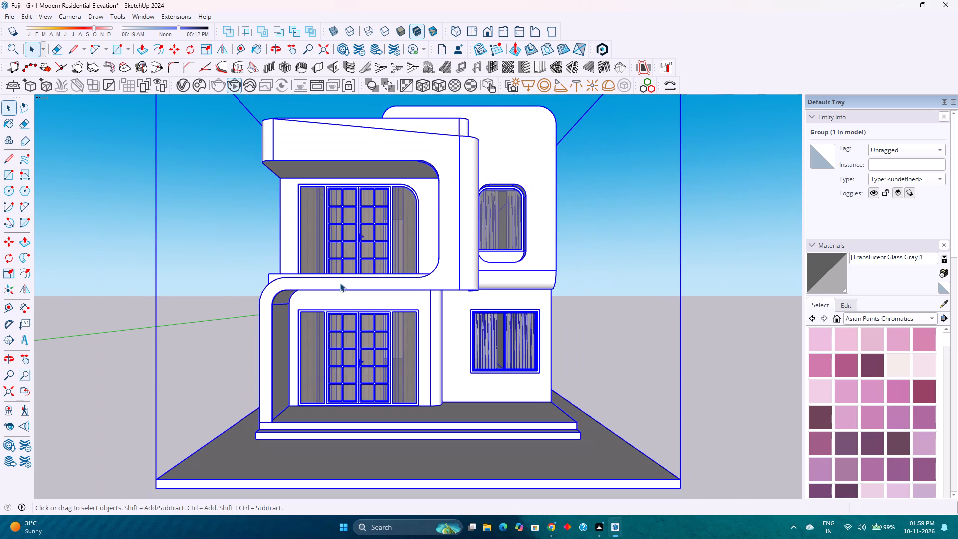
{"action": "scroll", "coordinate": [342, 282], "scroll_direction": "up", "scroll_amount": 3}
{"action": "scroll", "coordinate": [342, 282], "scroll_direction": "down", "scroll_amount": 2}
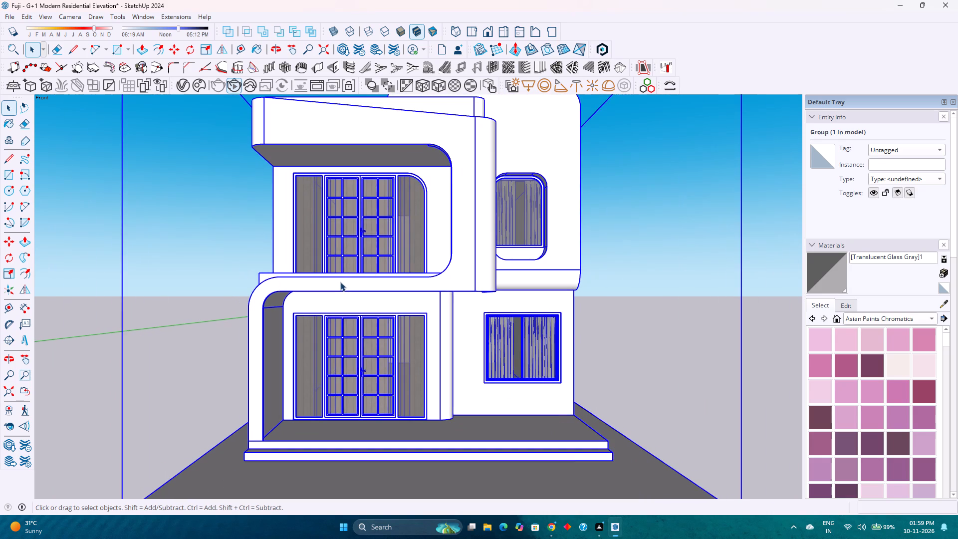
Open the house group for editing and select the nested group containing the curved facade frame.
{"action": "left_click", "coordinate": [339, 282]}
{"action": "left_click", "coordinate": [339, 282]}
{"action": "left_click", "coordinate": [339, 282]}
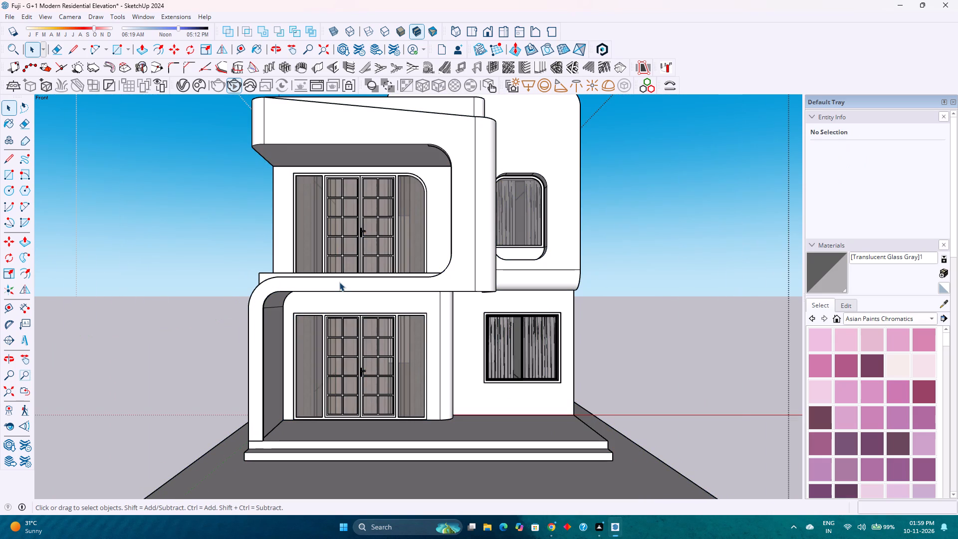
{"action": "left_click", "coordinate": [339, 282]}
{"action": "left_click", "coordinate": [339, 282]}
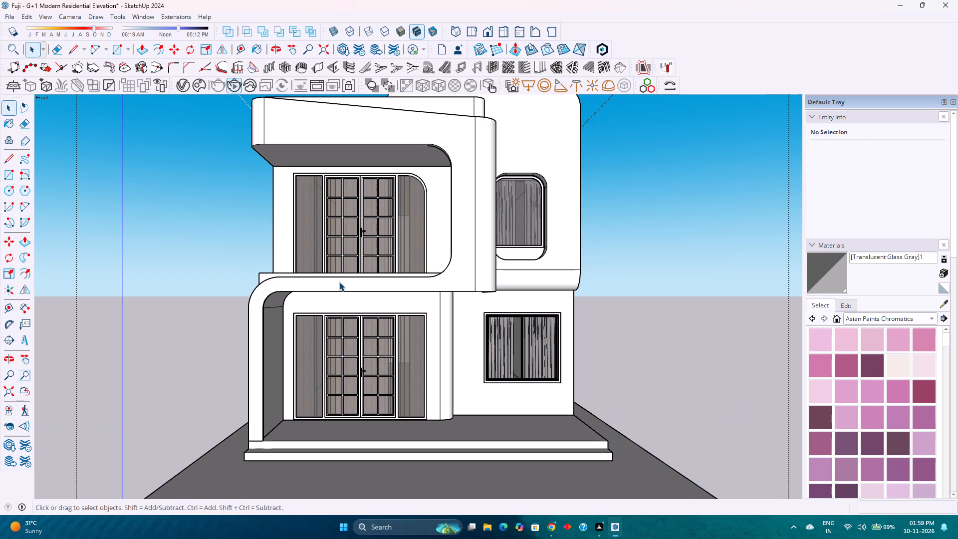
{"action": "left_click", "coordinate": [339, 282]}
{"action": "left_click", "coordinate": [339, 282]}
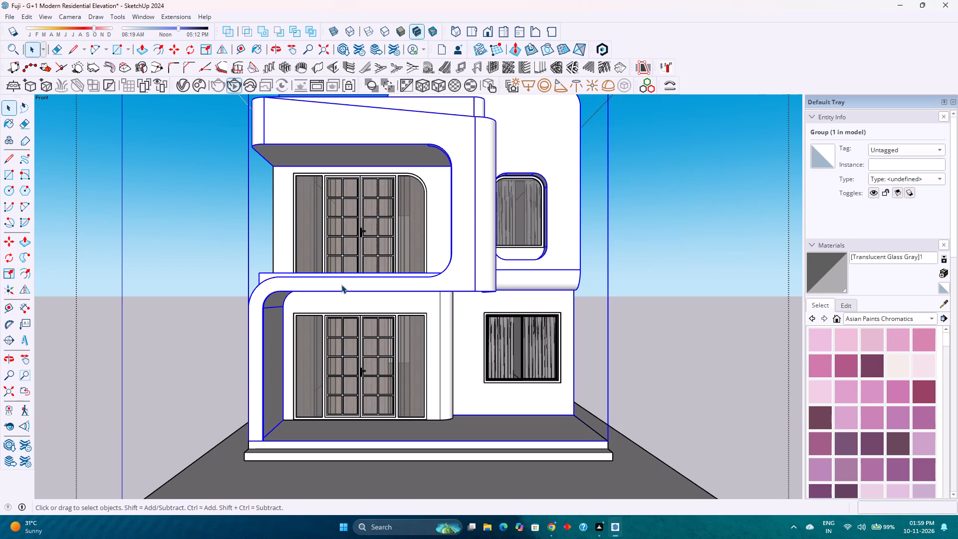
Examine the selected curved frame group against the doors, windows, porch and base slab of the front facade.
{"action": "scroll", "coordinate": [341, 284], "scroll_direction": "down", "scroll_amount": 2}
{"action": "scroll", "coordinate": [343, 284], "scroll_direction": "up", "scroll_amount": 2}
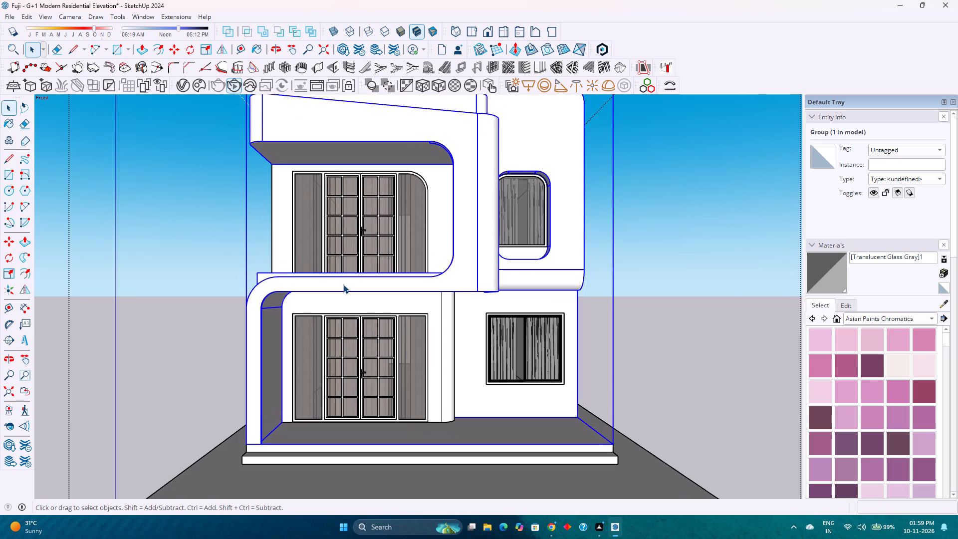
{"action": "scroll", "coordinate": [343, 284], "scroll_direction": "up", "scroll_amount": 1}
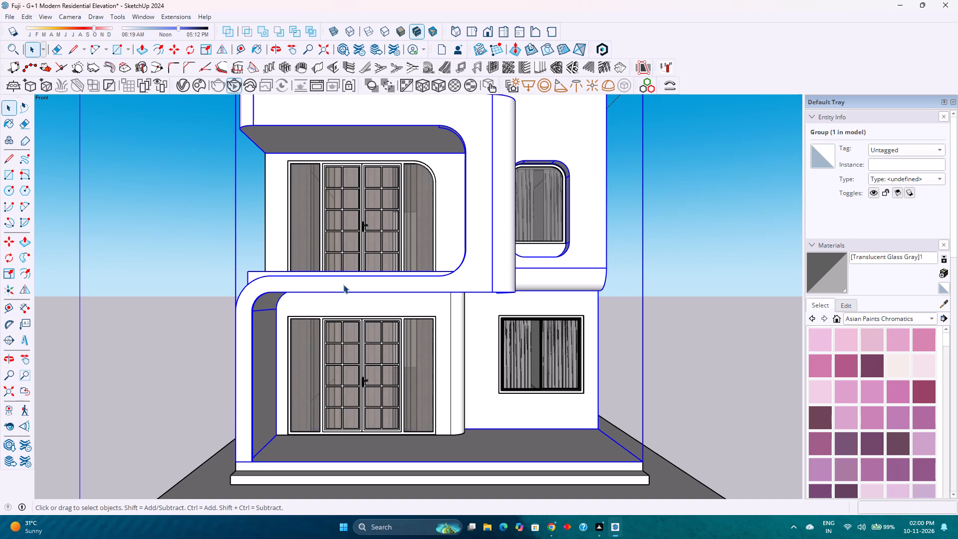
{"action": "scroll", "coordinate": [343, 284], "scroll_direction": "down", "scroll_amount": 5}
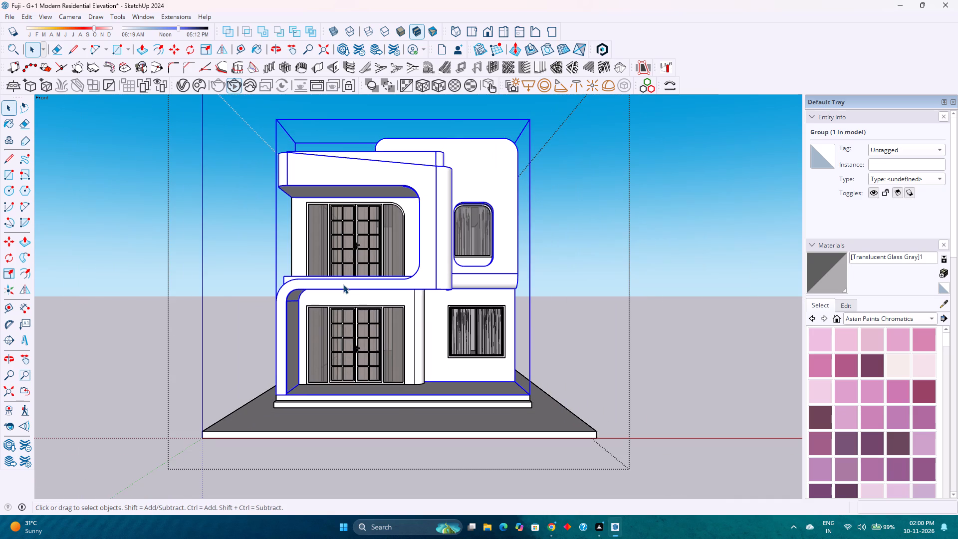
{"action": "scroll", "coordinate": [343, 284], "scroll_direction": "up", "scroll_amount": 2}
{"action": "scroll", "coordinate": [343, 284], "scroll_direction": "down", "scroll_amount": 2}
{"action": "scroll", "coordinate": [343, 284], "scroll_direction": "up", "scroll_amount": 1}
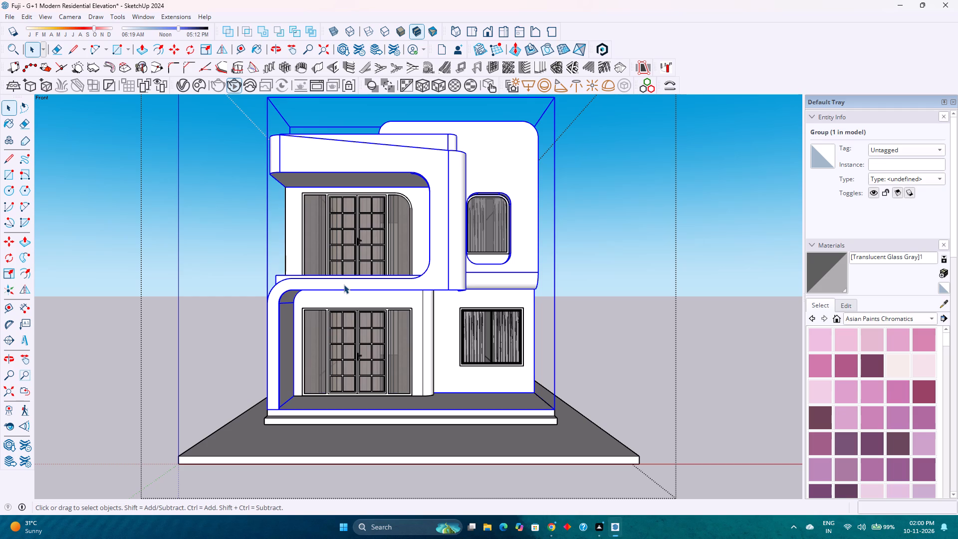
{"action": "scroll", "coordinate": [325, 280], "scroll_direction": "down", "scroll_amount": 1}
{"action": "scroll", "coordinate": [325, 280], "scroll_direction": "up", "scroll_amount": 2}
{"action": "scroll", "coordinate": [326, 280], "scroll_direction": "down", "scroll_amount": 2}
{"action": "scroll", "coordinate": [329, 280], "scroll_direction": "up", "scroll_amount": 3}
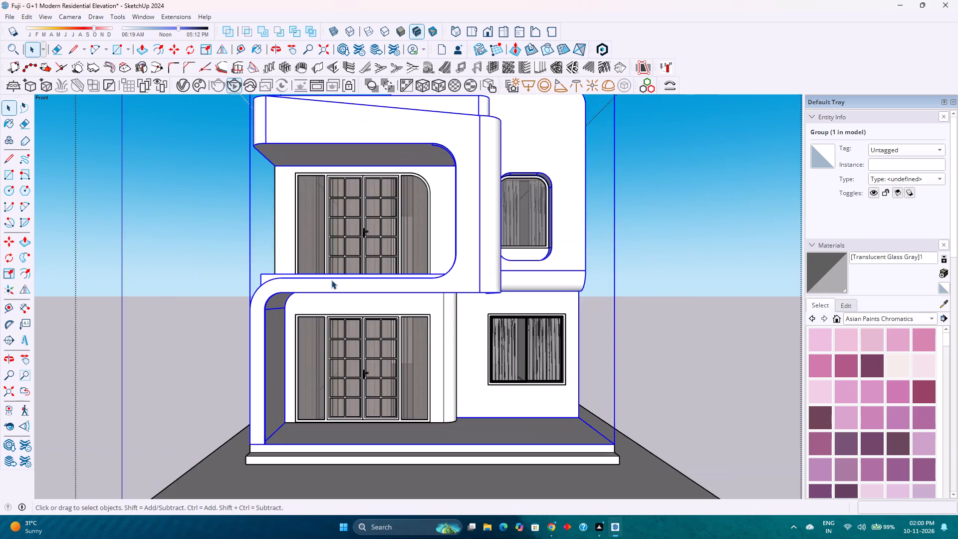
{"action": "scroll", "coordinate": [331, 280], "scroll_direction": "down", "scroll_amount": 2}
{"action": "scroll", "coordinate": [331, 280], "scroll_direction": "up", "scroll_amount": 2}
{"action": "scroll", "coordinate": [332, 280], "scroll_direction": "down", "scroll_amount": 3}
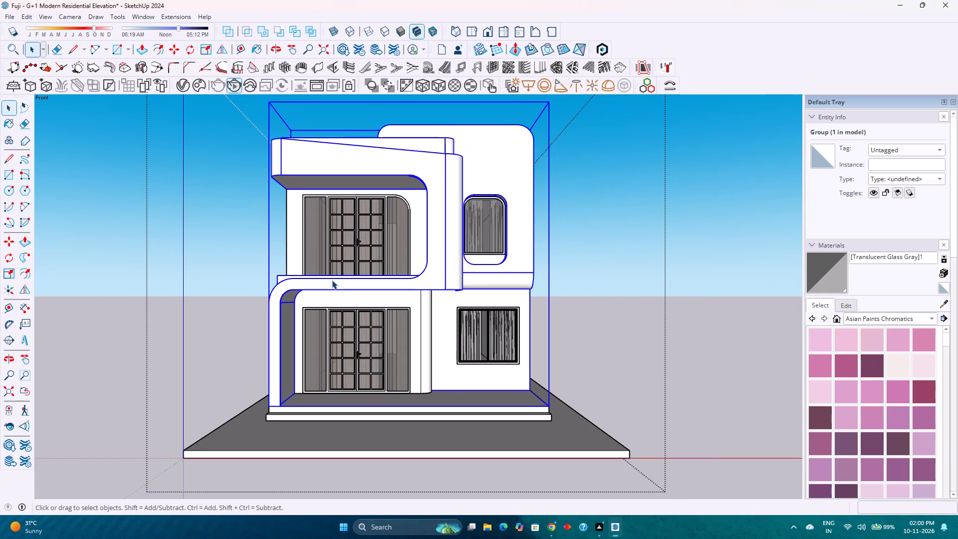
Examine the selected curved frame group around the ground-floor and upper-floor doors, both up close and from further back.
{"action": "scroll", "coordinate": [332, 280], "scroll_direction": "up", "scroll_amount": 2}
{"action": "scroll", "coordinate": [332, 280], "scroll_direction": "down", "scroll_amount": 2}
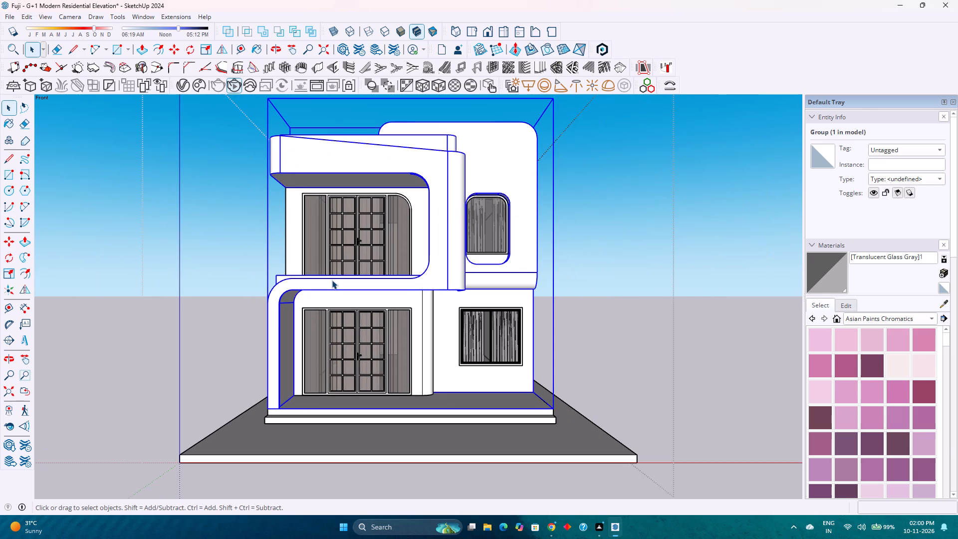
{"action": "scroll", "coordinate": [332, 280], "scroll_direction": "up", "scroll_amount": 1}
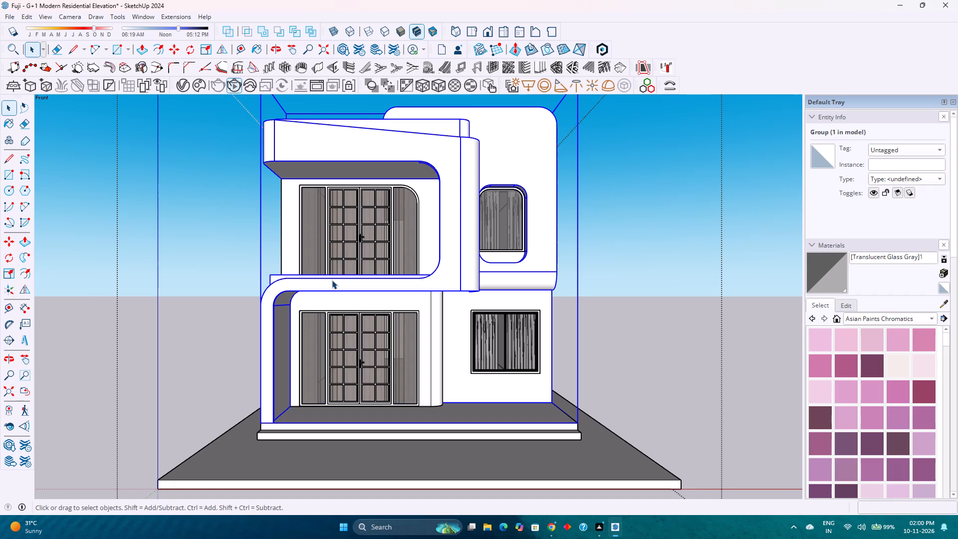
{"action": "scroll", "coordinate": [332, 280], "scroll_direction": "up", "scroll_amount": 1}
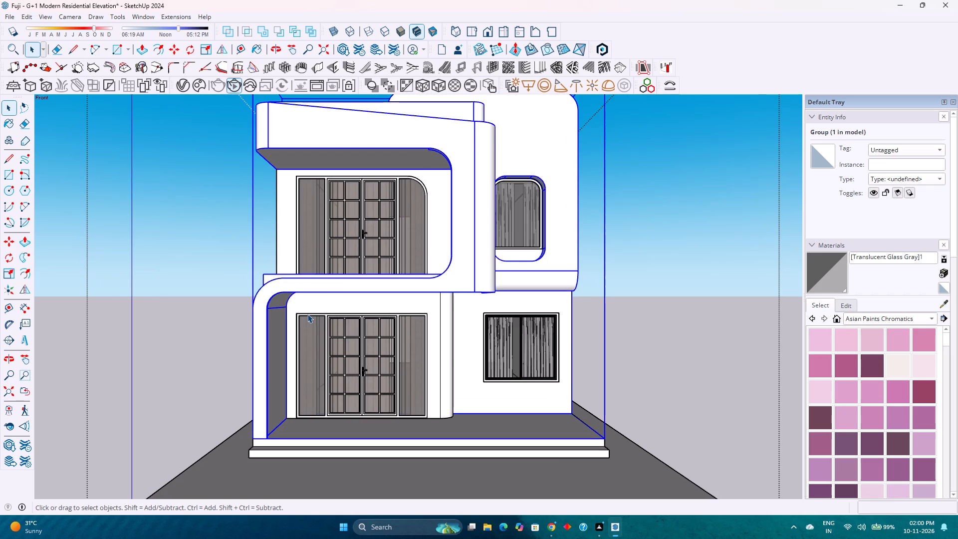
{"action": "scroll", "coordinate": [331, 320], "scroll_direction": "down", "scroll_amount": 1}
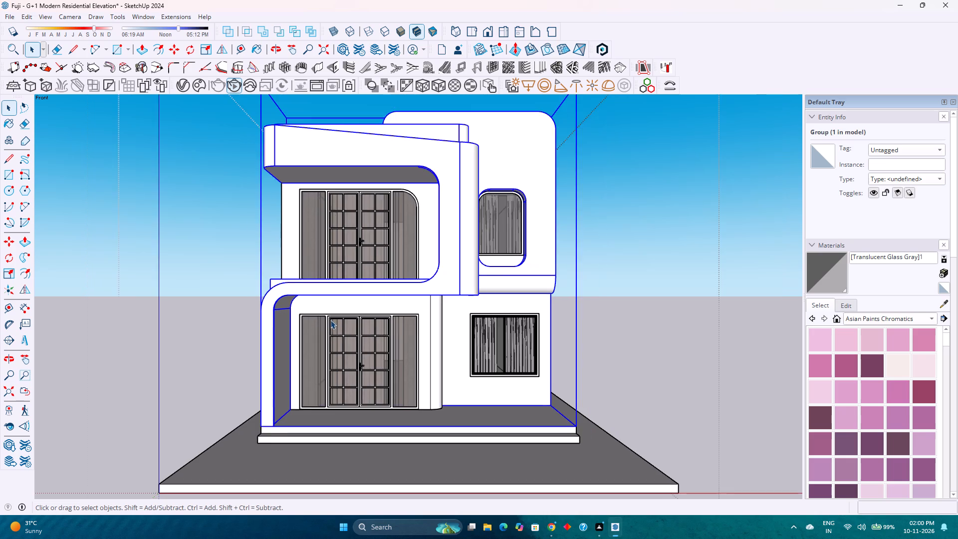
{"action": "scroll", "coordinate": [330, 320], "scroll_direction": "down", "scroll_amount": 2}
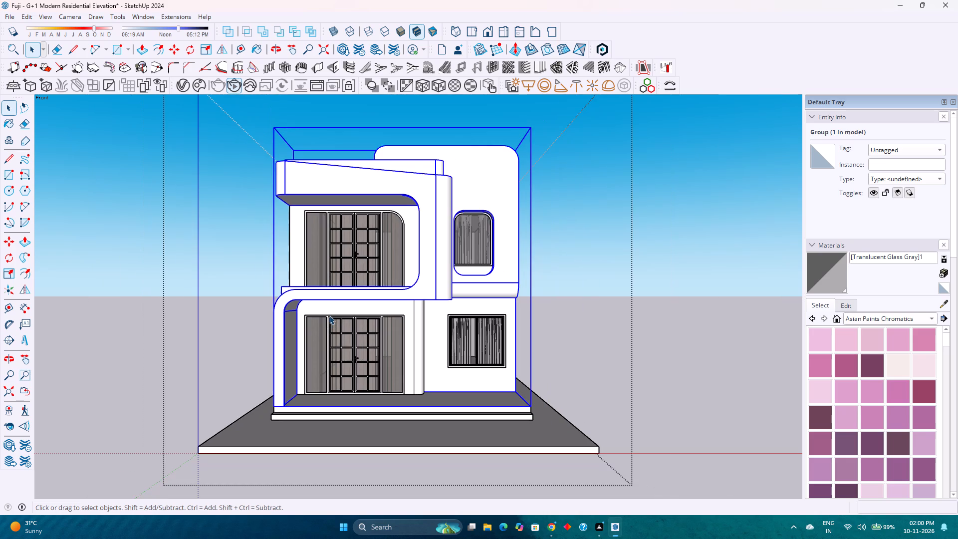
{"action": "scroll", "coordinate": [329, 315], "scroll_direction": "down", "scroll_amount": 2}
{"action": "scroll", "coordinate": [329, 315], "scroll_direction": "up", "scroll_amount": 2}
{"action": "scroll", "coordinate": [329, 315], "scroll_direction": "down", "scroll_amount": 2}
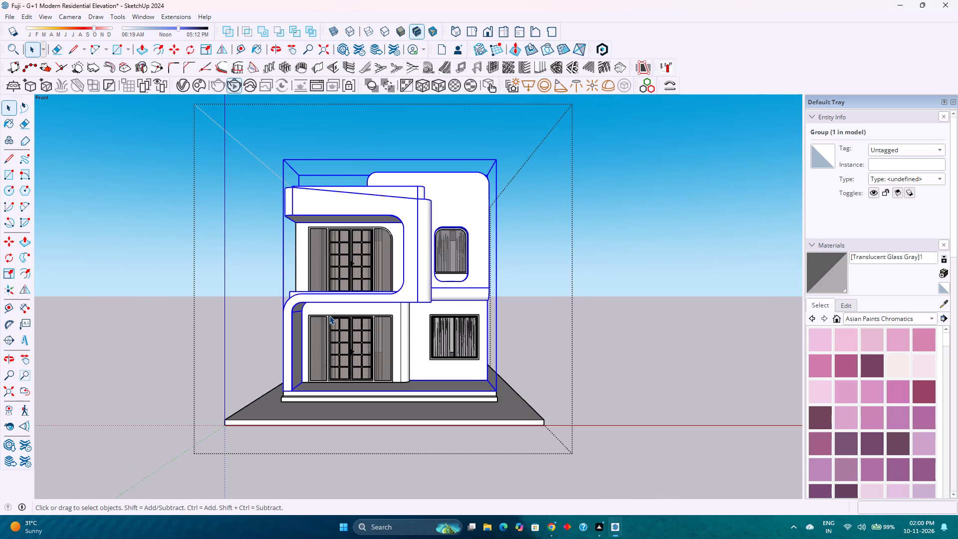
{"action": "scroll", "coordinate": [333, 314], "scroll_direction": "up", "scroll_amount": 1}
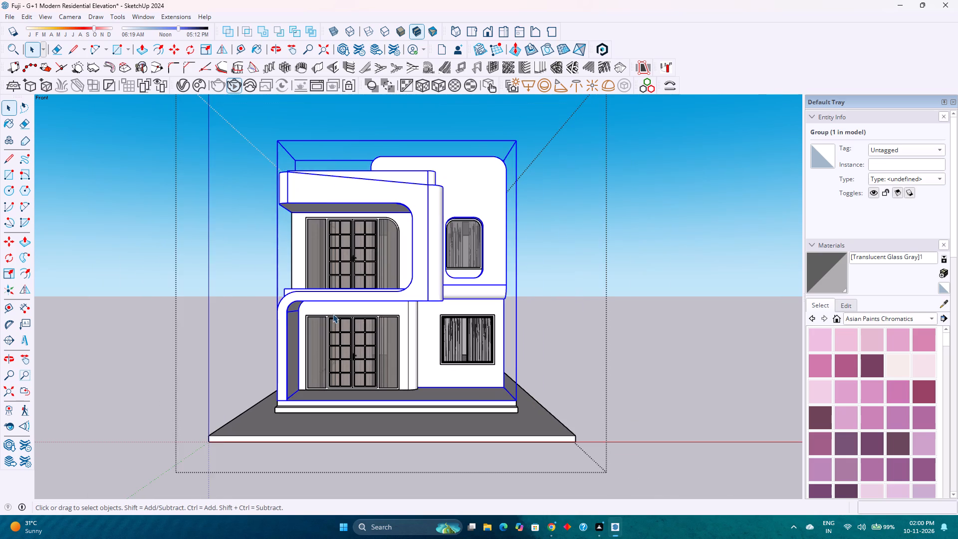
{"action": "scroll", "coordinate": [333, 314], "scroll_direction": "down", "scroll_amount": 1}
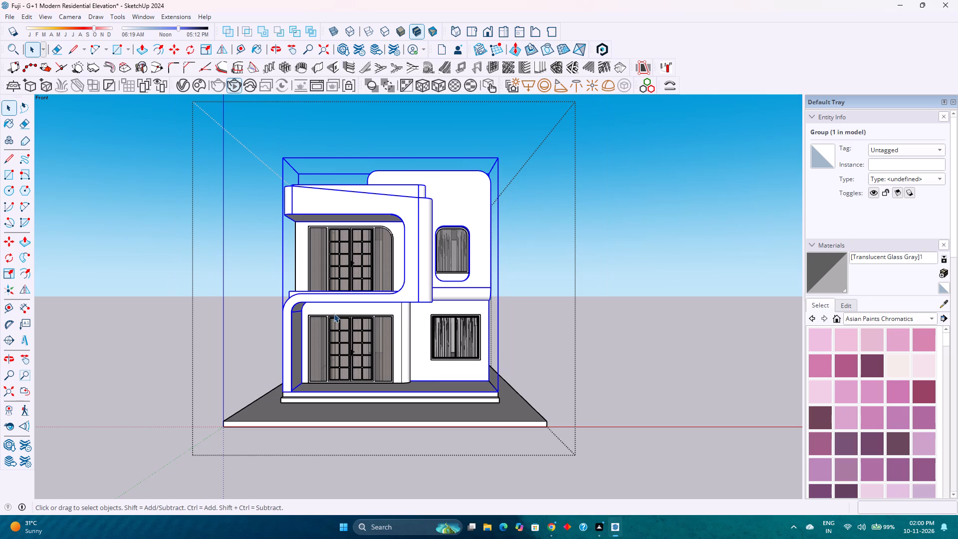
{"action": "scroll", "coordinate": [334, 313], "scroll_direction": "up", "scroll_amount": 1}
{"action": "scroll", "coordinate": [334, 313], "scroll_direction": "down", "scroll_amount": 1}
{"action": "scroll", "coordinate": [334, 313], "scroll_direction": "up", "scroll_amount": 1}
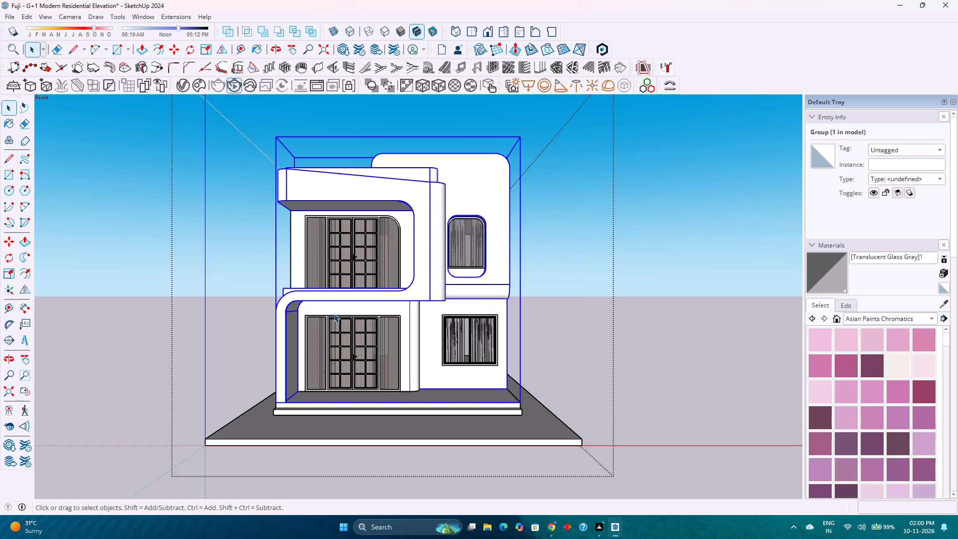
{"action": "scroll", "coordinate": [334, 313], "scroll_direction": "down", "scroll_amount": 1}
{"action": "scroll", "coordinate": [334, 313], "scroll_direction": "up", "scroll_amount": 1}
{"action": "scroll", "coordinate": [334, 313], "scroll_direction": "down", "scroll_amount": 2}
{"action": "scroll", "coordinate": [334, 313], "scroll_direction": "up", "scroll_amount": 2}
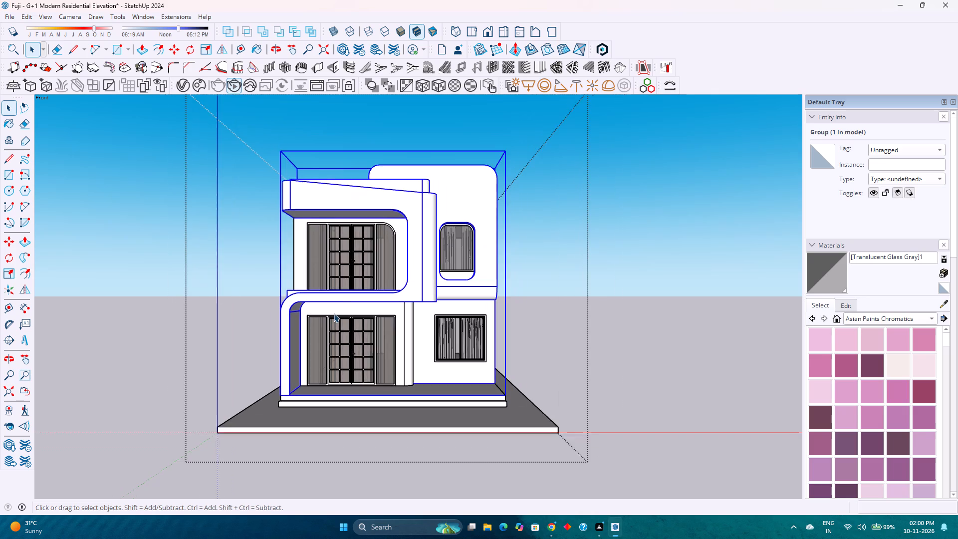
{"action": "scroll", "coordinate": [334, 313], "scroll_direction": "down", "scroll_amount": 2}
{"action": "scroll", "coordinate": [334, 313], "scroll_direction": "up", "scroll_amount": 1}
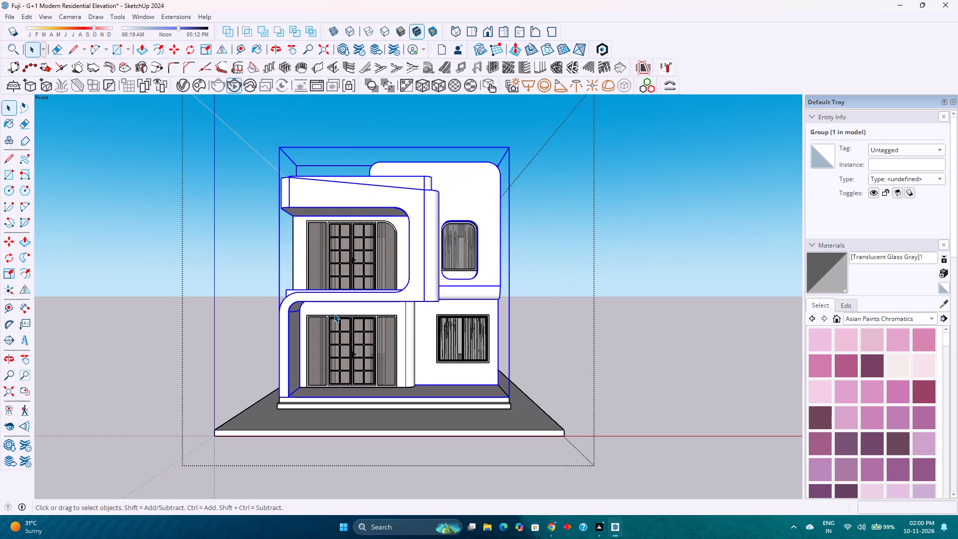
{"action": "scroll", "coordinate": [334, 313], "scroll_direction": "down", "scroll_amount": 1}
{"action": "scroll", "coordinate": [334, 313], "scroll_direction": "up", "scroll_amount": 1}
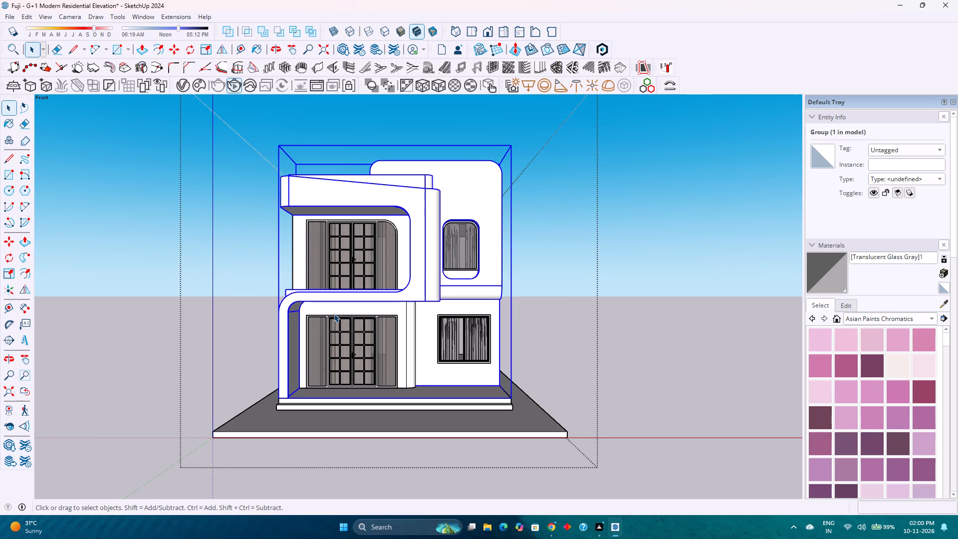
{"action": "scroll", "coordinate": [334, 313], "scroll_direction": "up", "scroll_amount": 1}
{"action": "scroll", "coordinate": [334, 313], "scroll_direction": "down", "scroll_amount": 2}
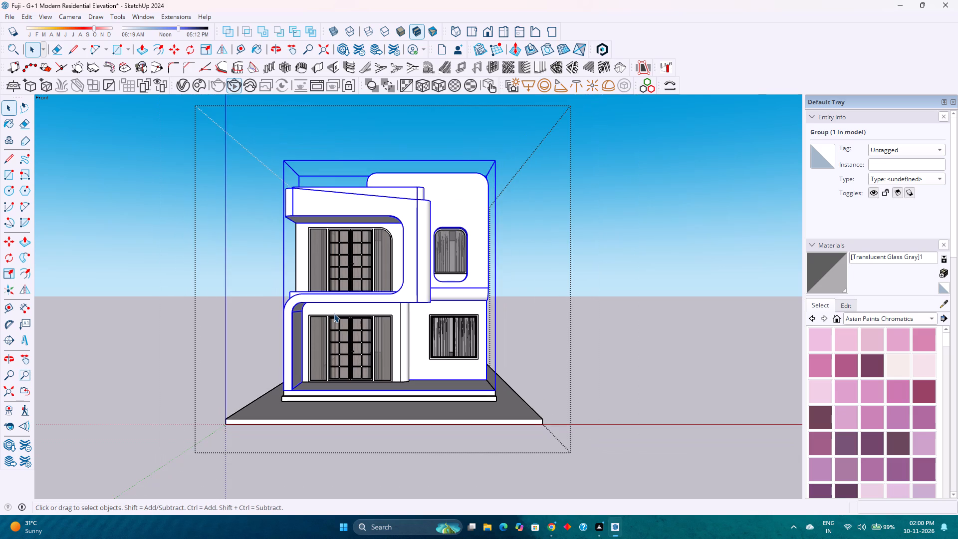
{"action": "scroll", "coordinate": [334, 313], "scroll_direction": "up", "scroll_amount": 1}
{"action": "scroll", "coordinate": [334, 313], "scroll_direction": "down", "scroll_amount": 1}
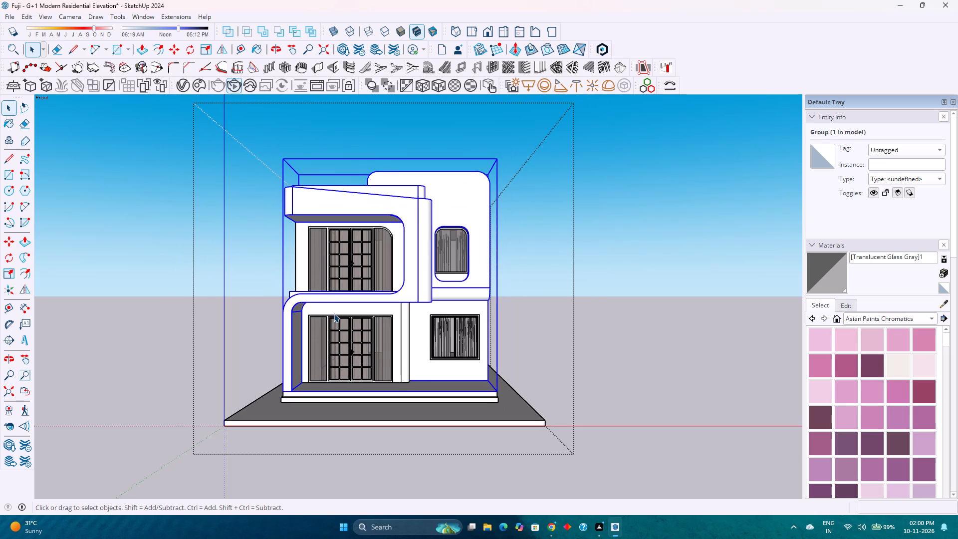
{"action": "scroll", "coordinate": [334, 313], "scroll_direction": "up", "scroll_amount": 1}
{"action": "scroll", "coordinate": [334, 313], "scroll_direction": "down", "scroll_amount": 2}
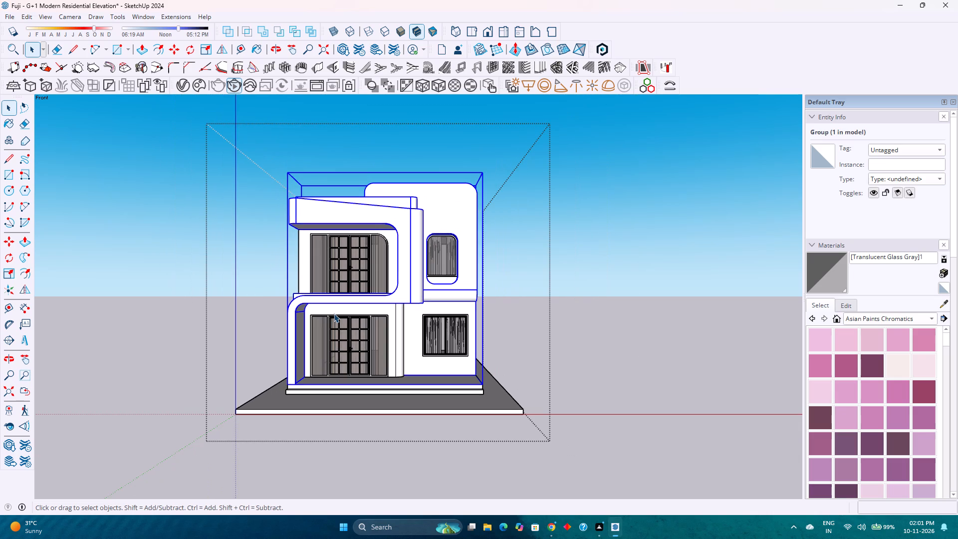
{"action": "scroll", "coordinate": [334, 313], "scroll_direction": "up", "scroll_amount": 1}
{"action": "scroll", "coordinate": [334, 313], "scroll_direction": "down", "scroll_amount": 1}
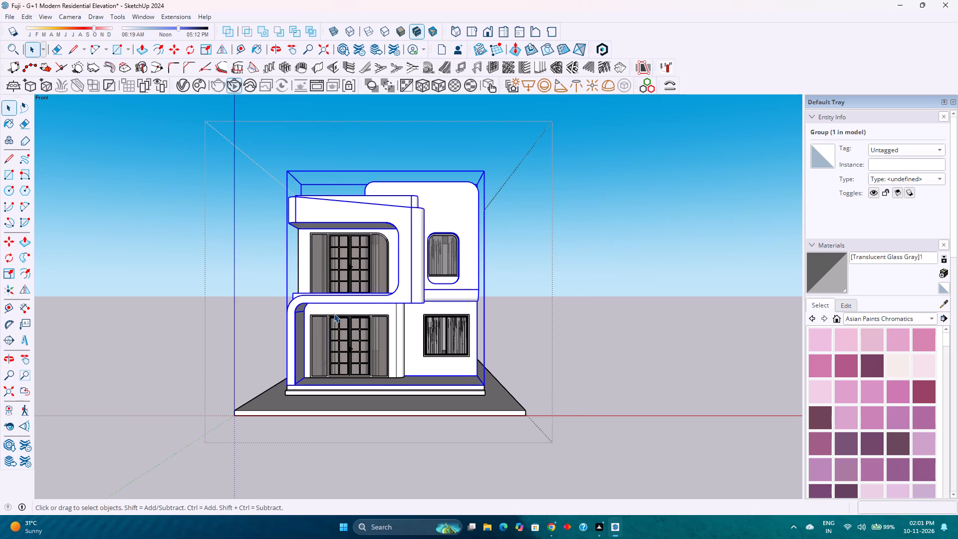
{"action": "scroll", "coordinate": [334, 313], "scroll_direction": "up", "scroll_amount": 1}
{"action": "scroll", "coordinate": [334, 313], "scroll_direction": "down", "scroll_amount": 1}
Examine the curved frame's horizontal band between the two floors, where the upper frame meets the porch frame.
{"action": "scroll", "coordinate": [370, 304], "scroll_direction": "up", "scroll_amount": 1}
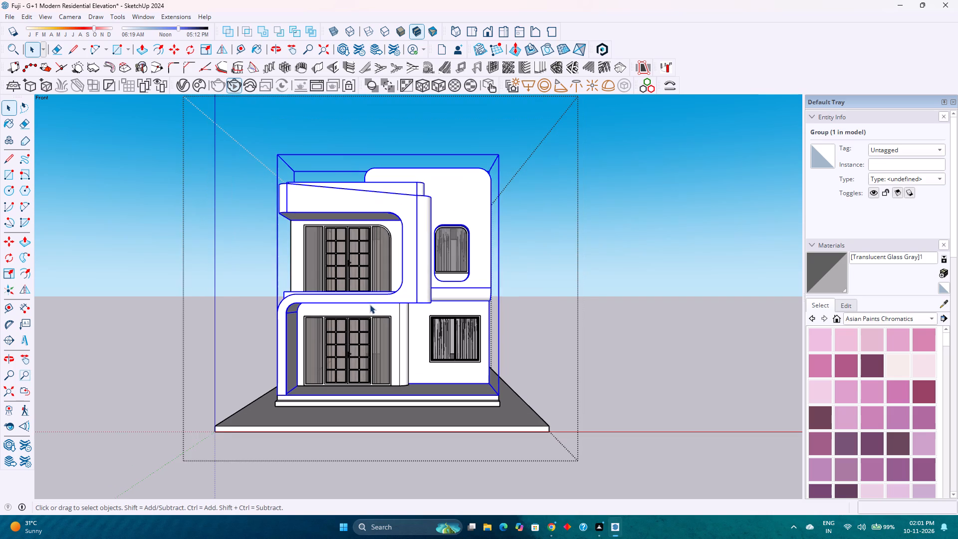
{"action": "scroll", "coordinate": [369, 304], "scroll_direction": "up", "scroll_amount": 3}
{"action": "scroll", "coordinate": [369, 304], "scroll_direction": "down", "scroll_amount": 3}
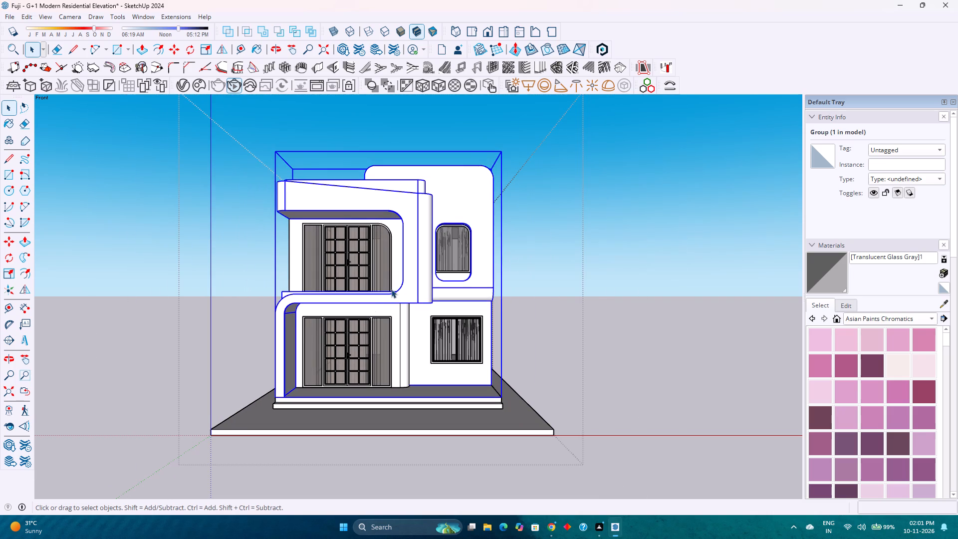
{"action": "scroll", "coordinate": [392, 284], "scroll_direction": "up", "scroll_amount": 3}
{"action": "scroll", "coordinate": [388, 286], "scroll_direction": "down", "scroll_amount": 3}
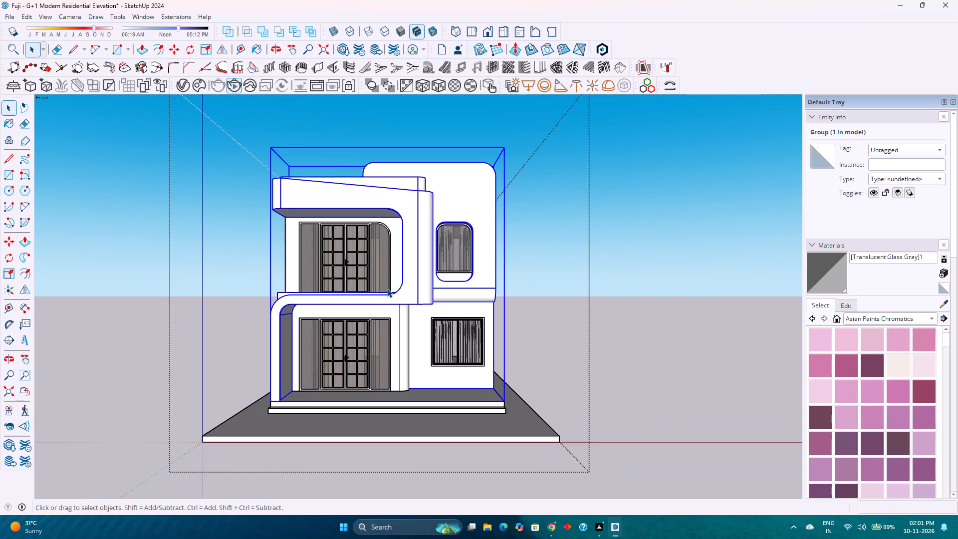
{"action": "scroll", "coordinate": [387, 288], "scroll_direction": "up", "scroll_amount": 2}
{"action": "scroll", "coordinate": [387, 289], "scroll_direction": "down", "scroll_amount": 4}
{"action": "scroll", "coordinate": [387, 289], "scroll_direction": "up", "scroll_amount": 4}
{"action": "scroll", "coordinate": [387, 289], "scroll_direction": "down", "scroll_amount": 3}
{"action": "scroll", "coordinate": [386, 290], "scroll_direction": "up", "scroll_amount": 3}
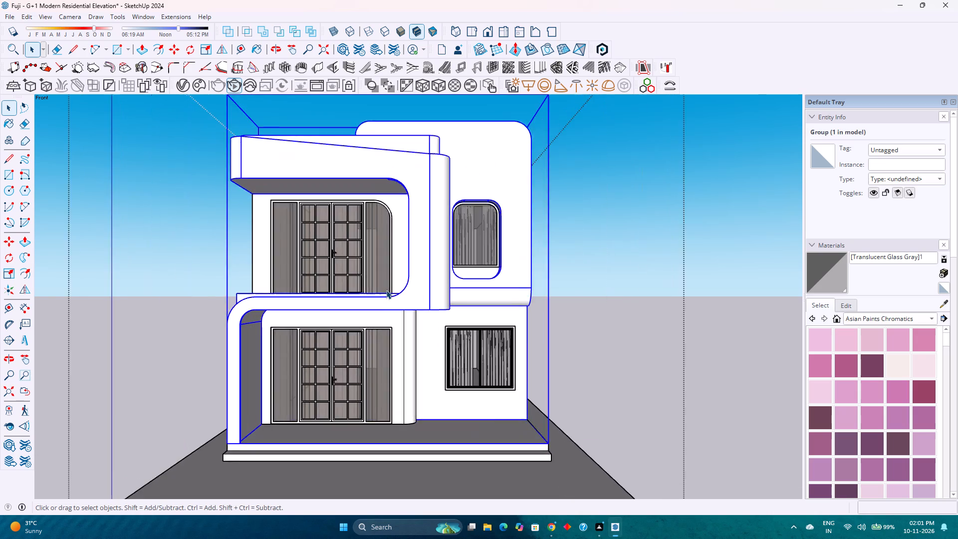
{"action": "scroll", "coordinate": [386, 290], "scroll_direction": "down", "scroll_amount": 3}
{"action": "scroll", "coordinate": [386, 290], "scroll_direction": "up", "scroll_amount": 2}
{"action": "scroll", "coordinate": [386, 290], "scroll_direction": "down", "scroll_amount": 3}
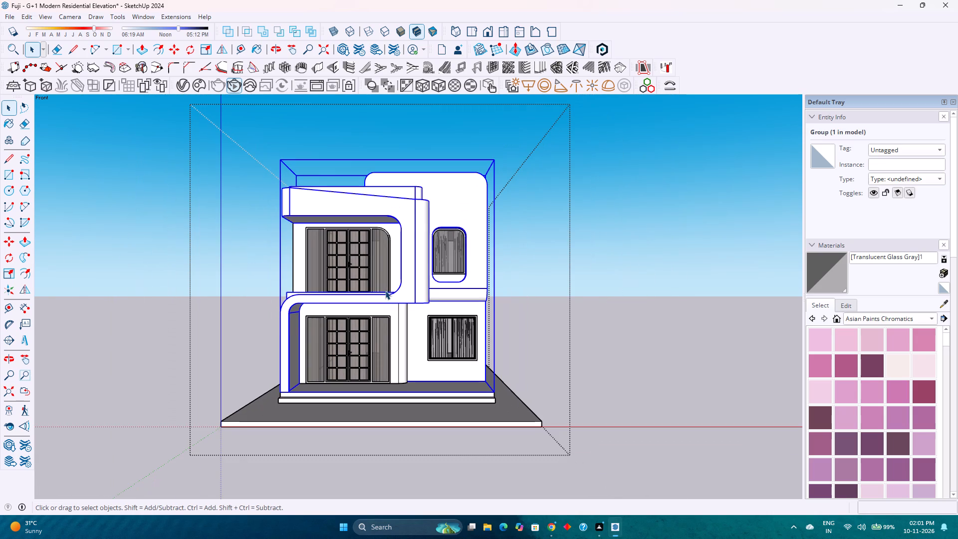
{"action": "scroll", "coordinate": [385, 292], "scroll_direction": "down", "scroll_amount": 2}
{"action": "scroll", "coordinate": [386, 292], "scroll_direction": "up", "scroll_amount": 3}
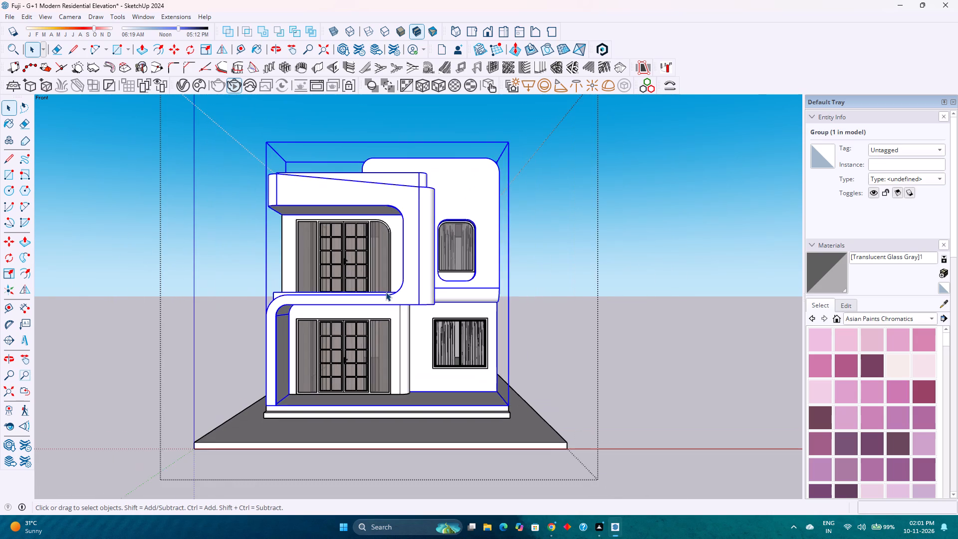
{"action": "scroll", "coordinate": [386, 292], "scroll_direction": "down", "scroll_amount": 3}
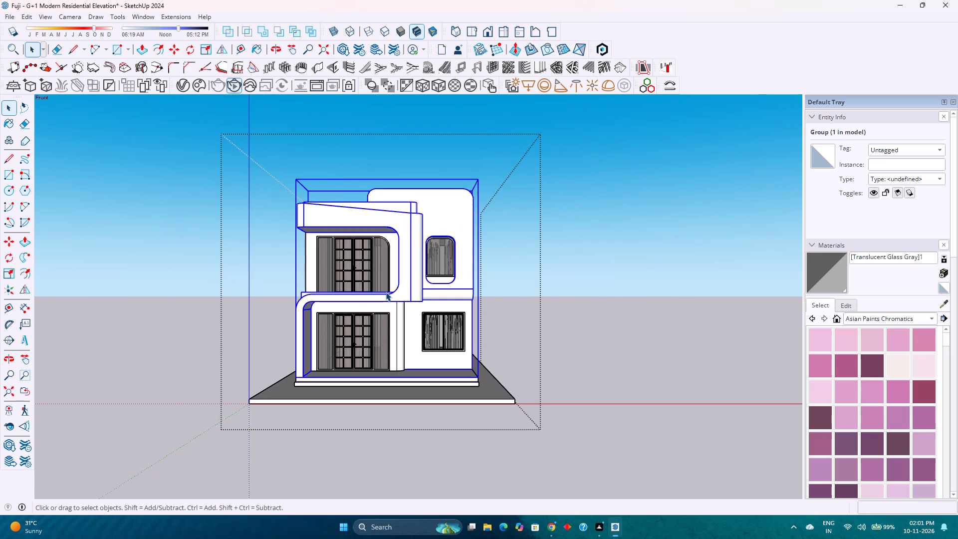
{"action": "scroll", "coordinate": [386, 292], "scroll_direction": "up", "scroll_amount": 2}
{"action": "scroll", "coordinate": [386, 292], "scroll_direction": "down", "scroll_amount": 4}
{"action": "scroll", "coordinate": [386, 292], "scroll_direction": "up", "scroll_amount": 4}
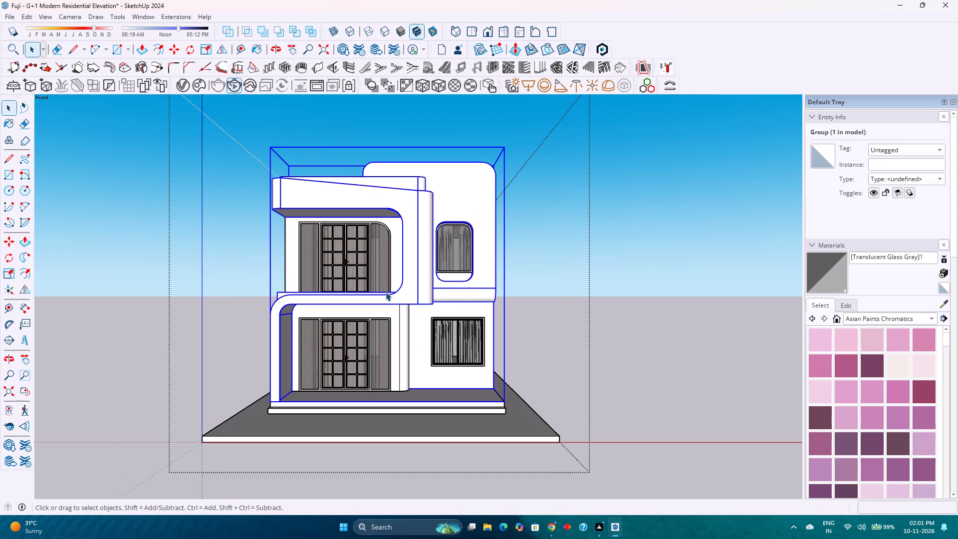
{"action": "scroll", "coordinate": [386, 292], "scroll_direction": "up", "scroll_amount": 1}
{"action": "scroll", "coordinate": [386, 292], "scroll_direction": "down", "scroll_amount": 4}
{"action": "scroll", "coordinate": [386, 292], "scroll_direction": "up", "scroll_amount": 3}
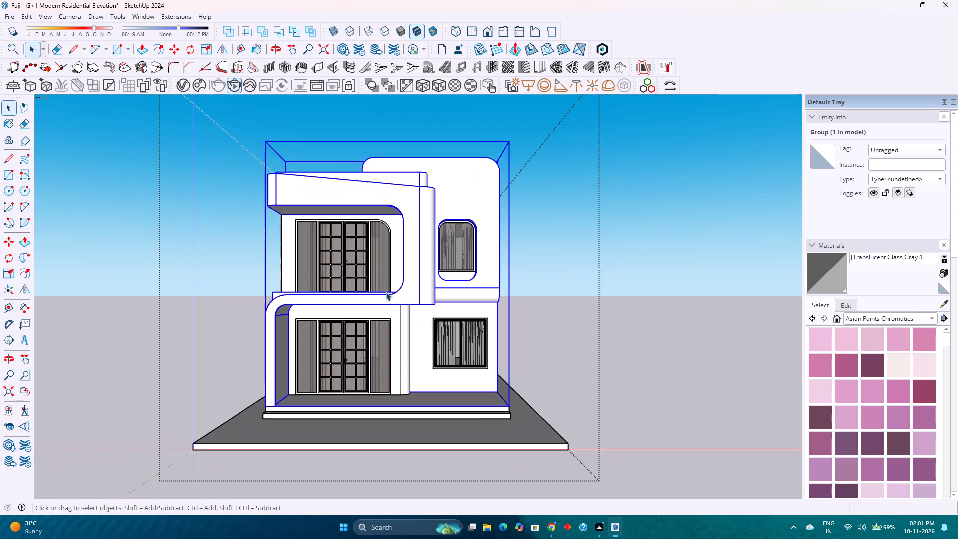
{"action": "scroll", "coordinate": [386, 292], "scroll_direction": "down", "scroll_amount": 4}
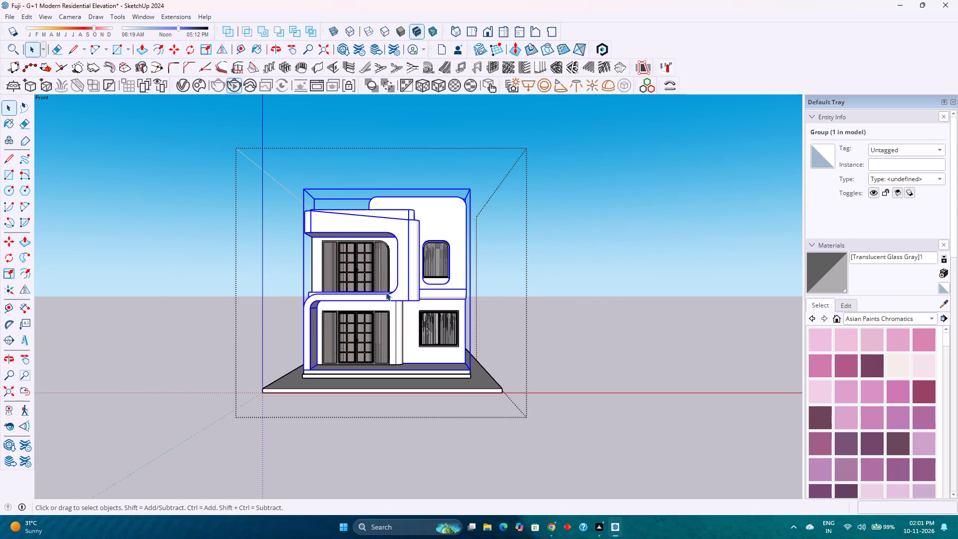
{"action": "scroll", "coordinate": [386, 292], "scroll_direction": "up", "scroll_amount": 4}
{"action": "scroll", "coordinate": [386, 292], "scroll_direction": "down", "scroll_amount": 4}
Examine the upper-floor door opening and its rounded frame corner against the rest of the front facade.
{"action": "scroll", "coordinate": [386, 257], "scroll_direction": "up", "scroll_amount": 6}
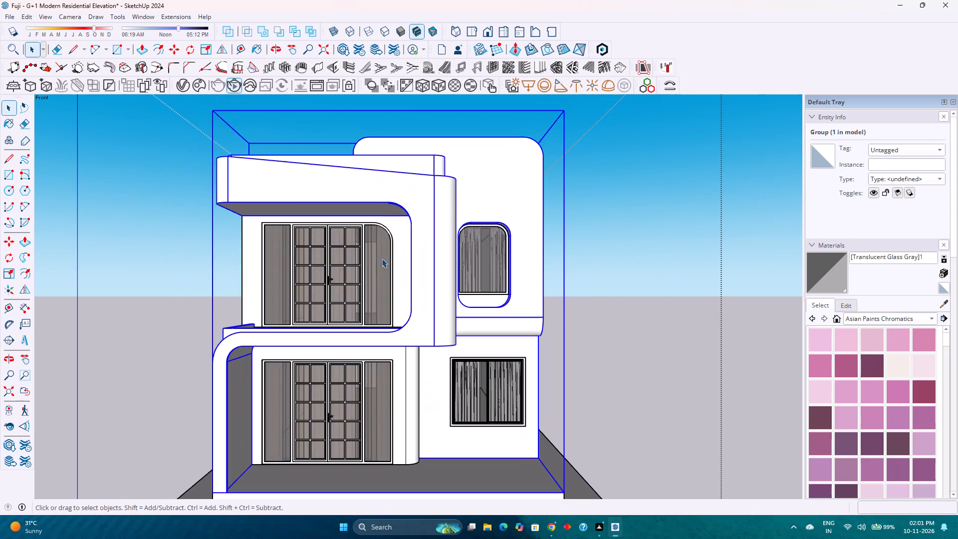
{"action": "scroll", "coordinate": [363, 259], "scroll_direction": "down", "scroll_amount": 4}
{"action": "scroll", "coordinate": [363, 259], "scroll_direction": "up", "scroll_amount": 3}
{"action": "scroll", "coordinate": [363, 259], "scroll_direction": "down", "scroll_amount": 3}
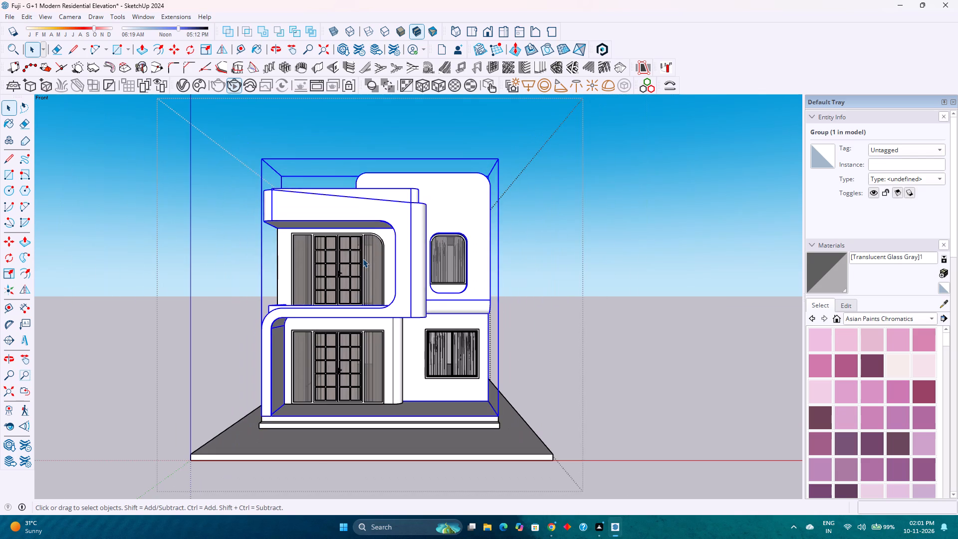
{"action": "scroll", "coordinate": [363, 259], "scroll_direction": "up", "scroll_amount": 3}
{"action": "scroll", "coordinate": [363, 259], "scroll_direction": "down", "scroll_amount": 2}
{"action": "scroll", "coordinate": [362, 259], "scroll_direction": "up", "scroll_amount": 2}
{"action": "scroll", "coordinate": [362, 259], "scroll_direction": "down", "scroll_amount": 2}
{"action": "scroll", "coordinate": [362, 259], "scroll_direction": "up", "scroll_amount": 2}
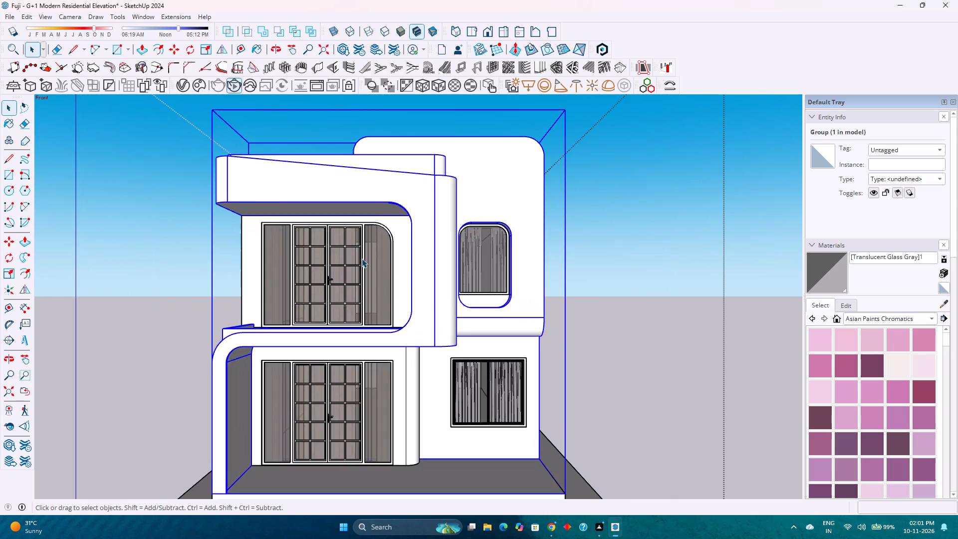
{"action": "scroll", "coordinate": [362, 259], "scroll_direction": "down", "scroll_amount": 2}
{"action": "scroll", "coordinate": [362, 259], "scroll_direction": "up", "scroll_amount": 1}
{"action": "scroll", "coordinate": [362, 259], "scroll_direction": "down", "scroll_amount": 1}
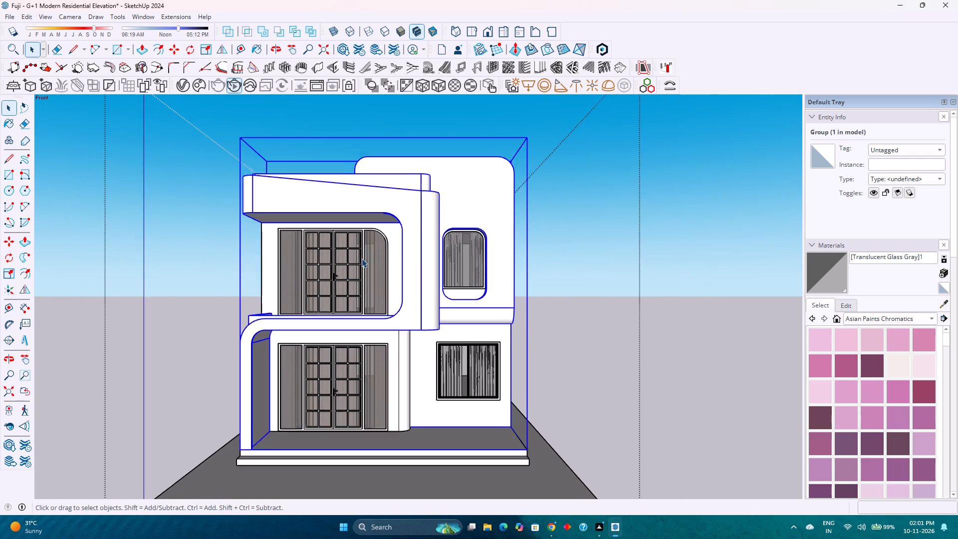
{"action": "scroll", "coordinate": [362, 259], "scroll_direction": "down", "scroll_amount": 1}
{"action": "scroll", "coordinate": [362, 259], "scroll_direction": "up", "scroll_amount": 2}
{"action": "scroll", "coordinate": [362, 259], "scroll_direction": "down", "scroll_amount": 2}
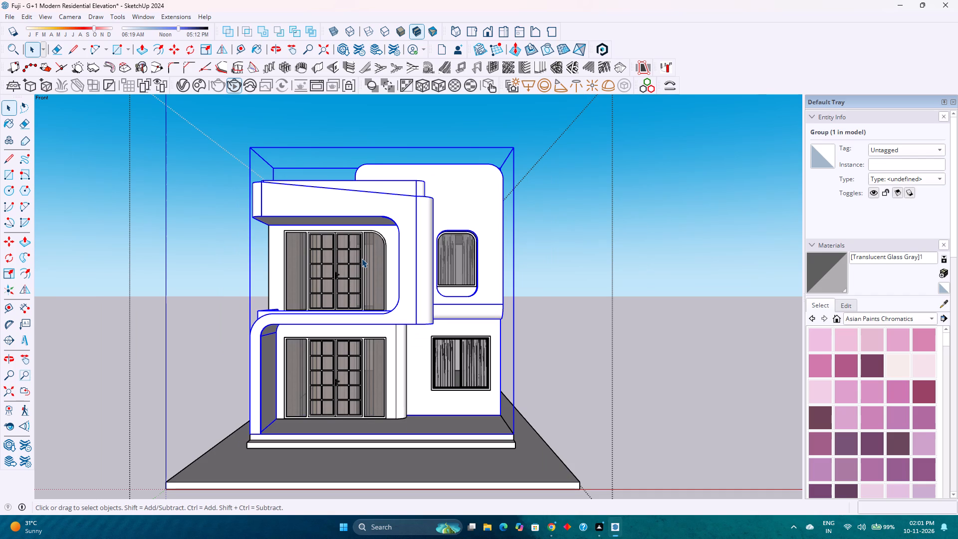
{"action": "scroll", "coordinate": [362, 259], "scroll_direction": "up", "scroll_amount": 2}
{"action": "scroll", "coordinate": [362, 259], "scroll_direction": "down", "scroll_amount": 2}
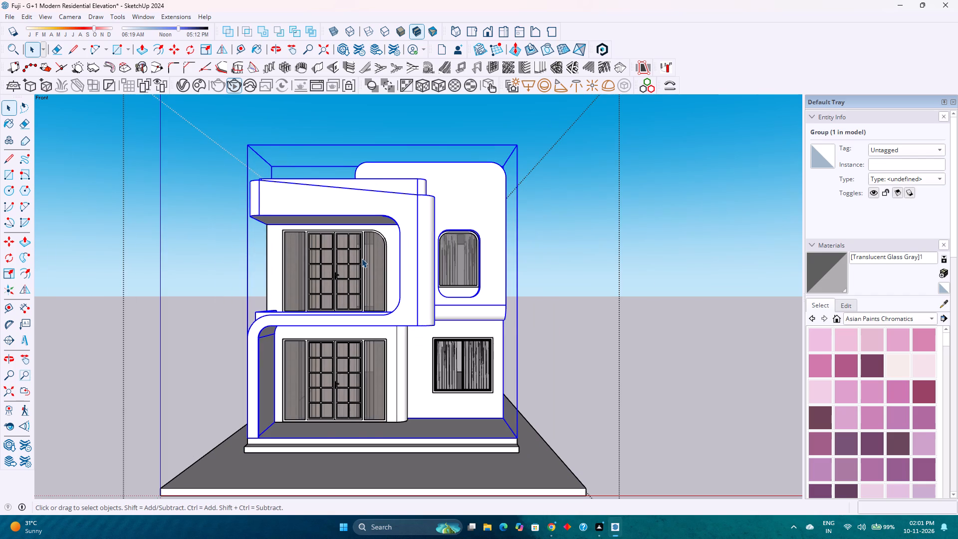
{"action": "scroll", "coordinate": [362, 259], "scroll_direction": "up", "scroll_amount": 3}
{"action": "scroll", "coordinate": [362, 259], "scroll_direction": "down", "scroll_amount": 3}
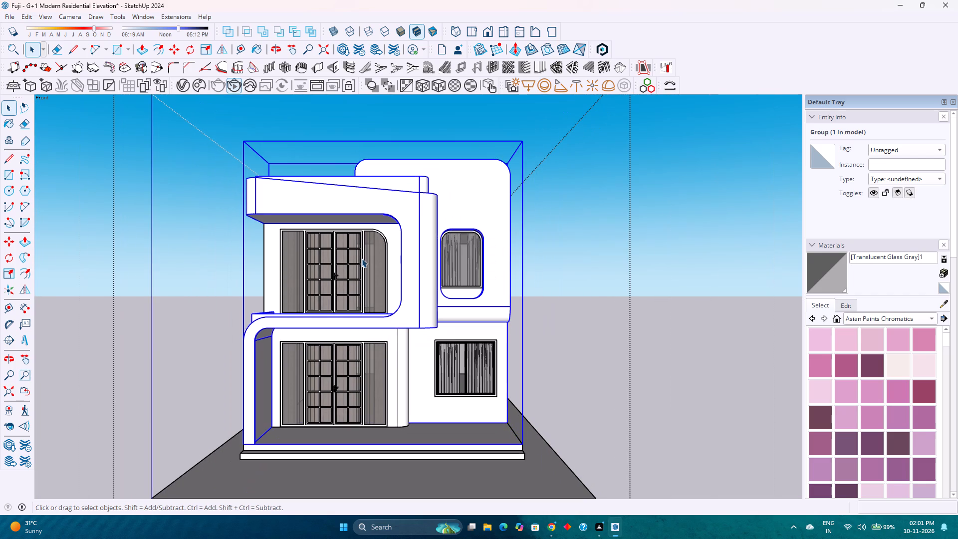
{"action": "scroll", "coordinate": [362, 259], "scroll_direction": "down", "scroll_amount": 1}
{"action": "scroll", "coordinate": [362, 259], "scroll_direction": "up", "scroll_amount": 1}
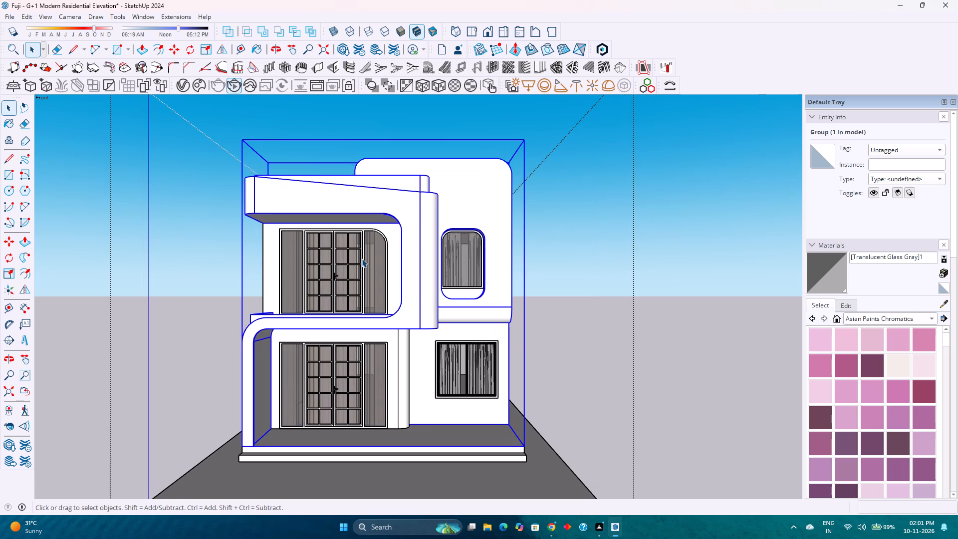
{"action": "scroll", "coordinate": [362, 259], "scroll_direction": "down", "scroll_amount": 1}
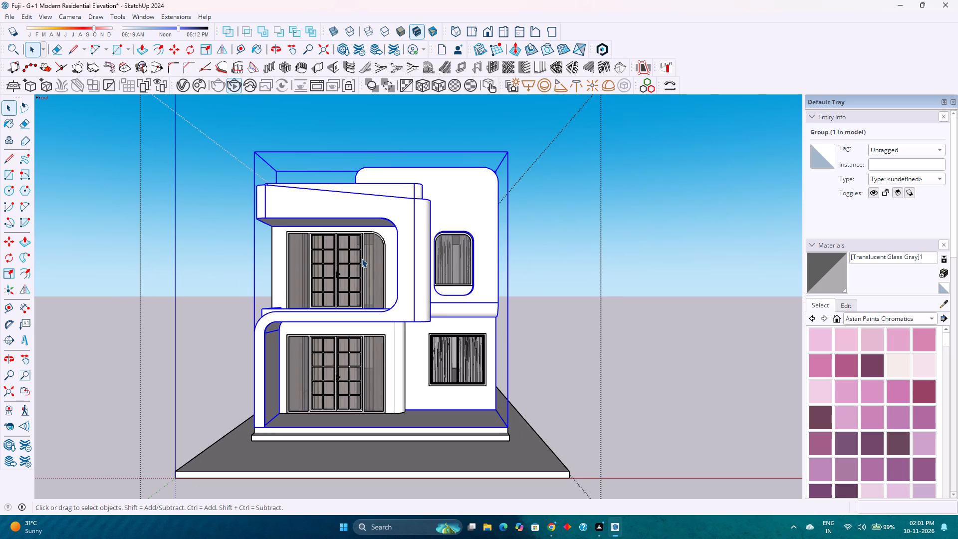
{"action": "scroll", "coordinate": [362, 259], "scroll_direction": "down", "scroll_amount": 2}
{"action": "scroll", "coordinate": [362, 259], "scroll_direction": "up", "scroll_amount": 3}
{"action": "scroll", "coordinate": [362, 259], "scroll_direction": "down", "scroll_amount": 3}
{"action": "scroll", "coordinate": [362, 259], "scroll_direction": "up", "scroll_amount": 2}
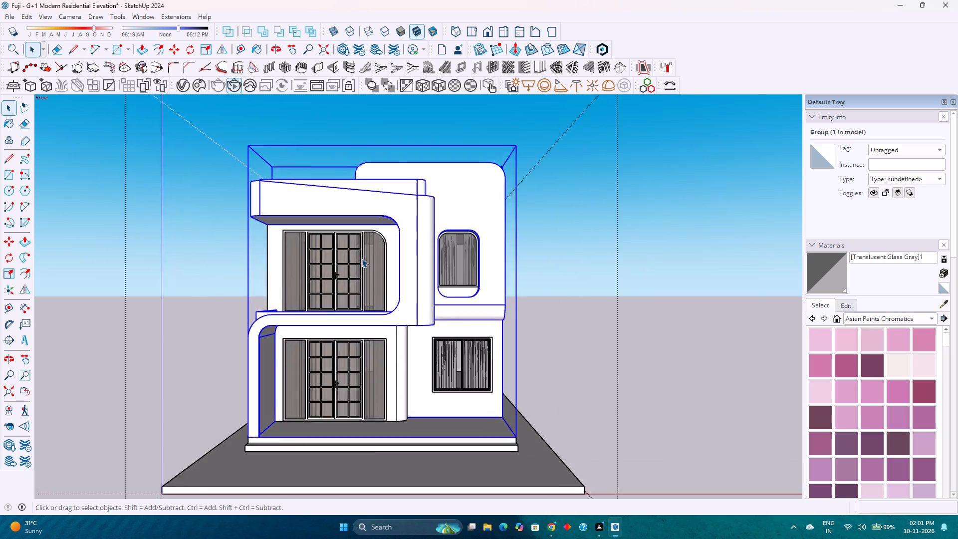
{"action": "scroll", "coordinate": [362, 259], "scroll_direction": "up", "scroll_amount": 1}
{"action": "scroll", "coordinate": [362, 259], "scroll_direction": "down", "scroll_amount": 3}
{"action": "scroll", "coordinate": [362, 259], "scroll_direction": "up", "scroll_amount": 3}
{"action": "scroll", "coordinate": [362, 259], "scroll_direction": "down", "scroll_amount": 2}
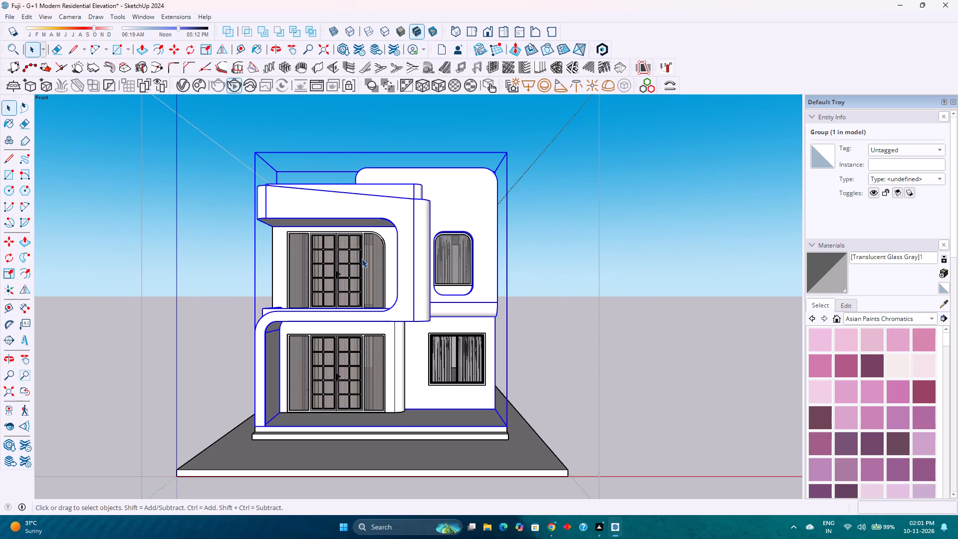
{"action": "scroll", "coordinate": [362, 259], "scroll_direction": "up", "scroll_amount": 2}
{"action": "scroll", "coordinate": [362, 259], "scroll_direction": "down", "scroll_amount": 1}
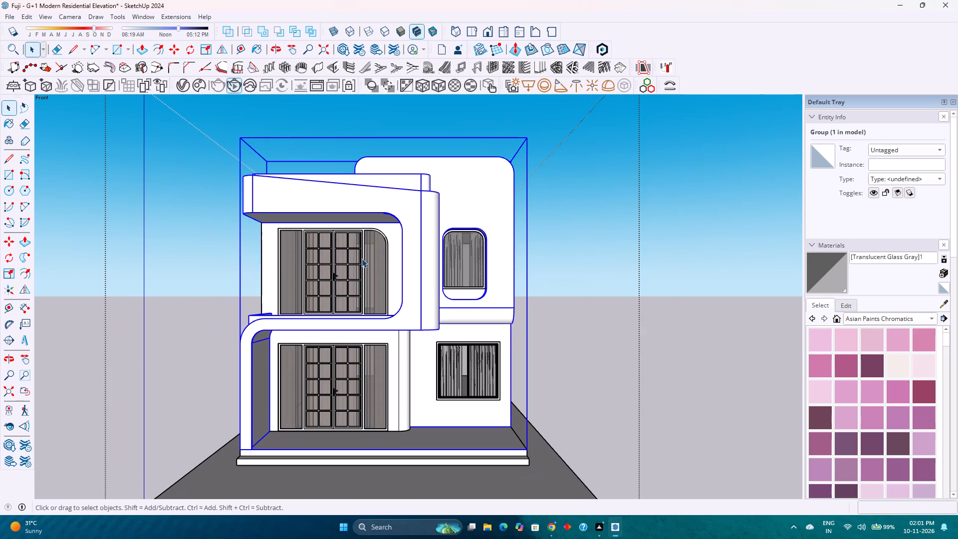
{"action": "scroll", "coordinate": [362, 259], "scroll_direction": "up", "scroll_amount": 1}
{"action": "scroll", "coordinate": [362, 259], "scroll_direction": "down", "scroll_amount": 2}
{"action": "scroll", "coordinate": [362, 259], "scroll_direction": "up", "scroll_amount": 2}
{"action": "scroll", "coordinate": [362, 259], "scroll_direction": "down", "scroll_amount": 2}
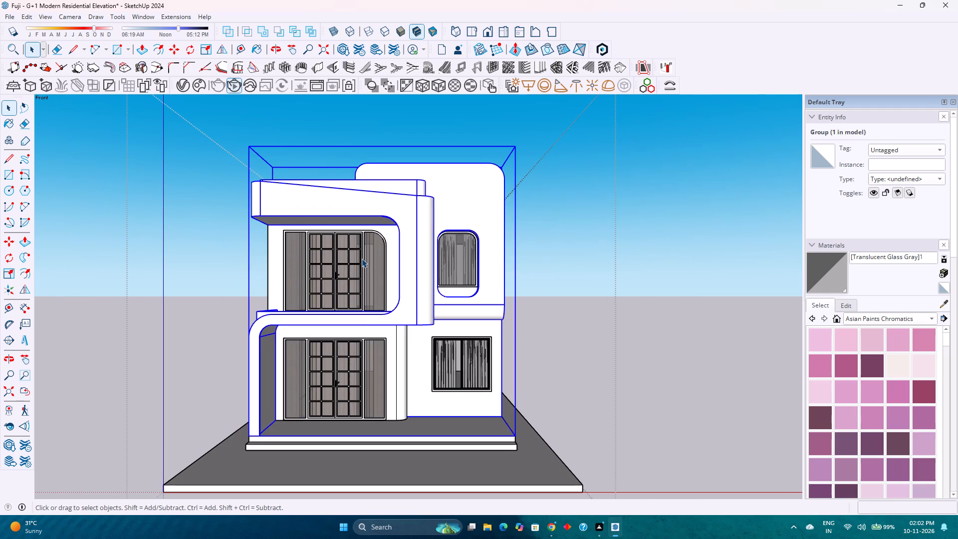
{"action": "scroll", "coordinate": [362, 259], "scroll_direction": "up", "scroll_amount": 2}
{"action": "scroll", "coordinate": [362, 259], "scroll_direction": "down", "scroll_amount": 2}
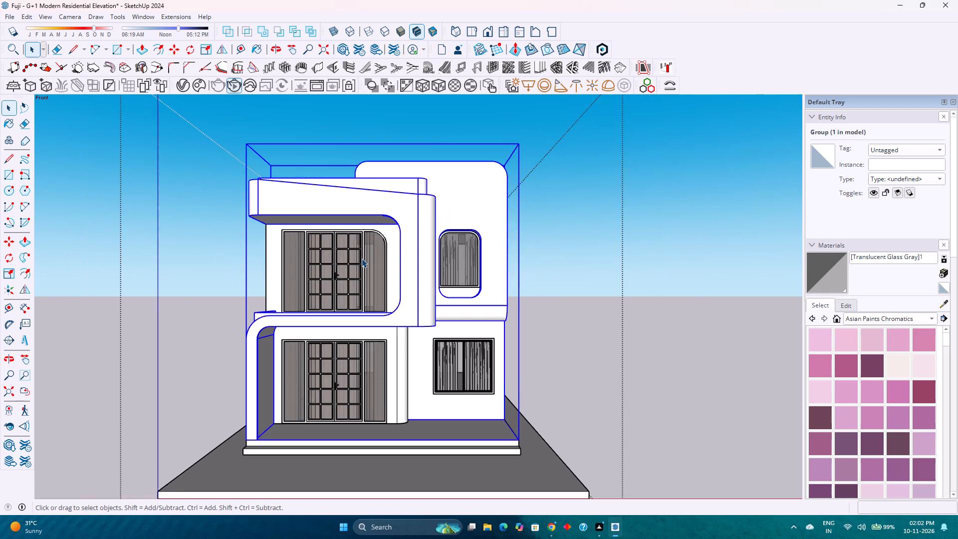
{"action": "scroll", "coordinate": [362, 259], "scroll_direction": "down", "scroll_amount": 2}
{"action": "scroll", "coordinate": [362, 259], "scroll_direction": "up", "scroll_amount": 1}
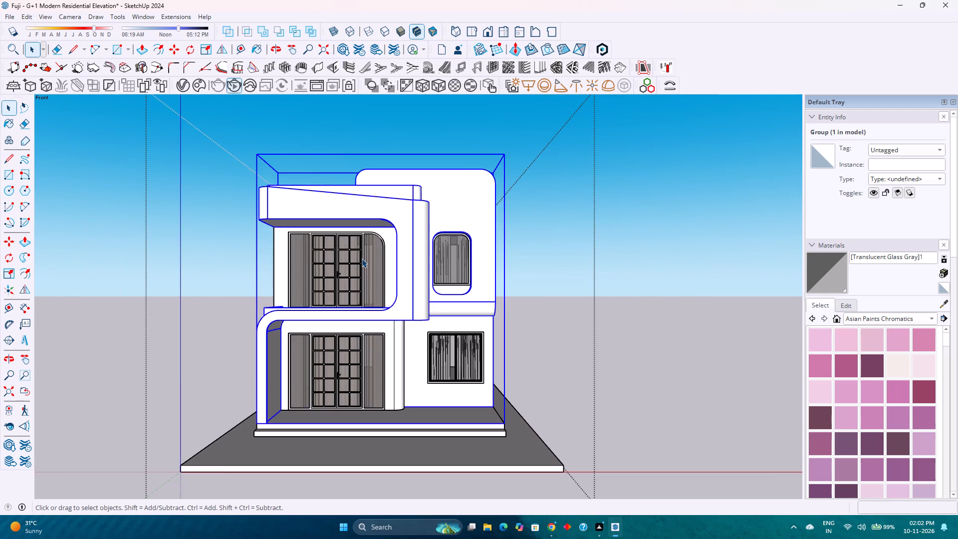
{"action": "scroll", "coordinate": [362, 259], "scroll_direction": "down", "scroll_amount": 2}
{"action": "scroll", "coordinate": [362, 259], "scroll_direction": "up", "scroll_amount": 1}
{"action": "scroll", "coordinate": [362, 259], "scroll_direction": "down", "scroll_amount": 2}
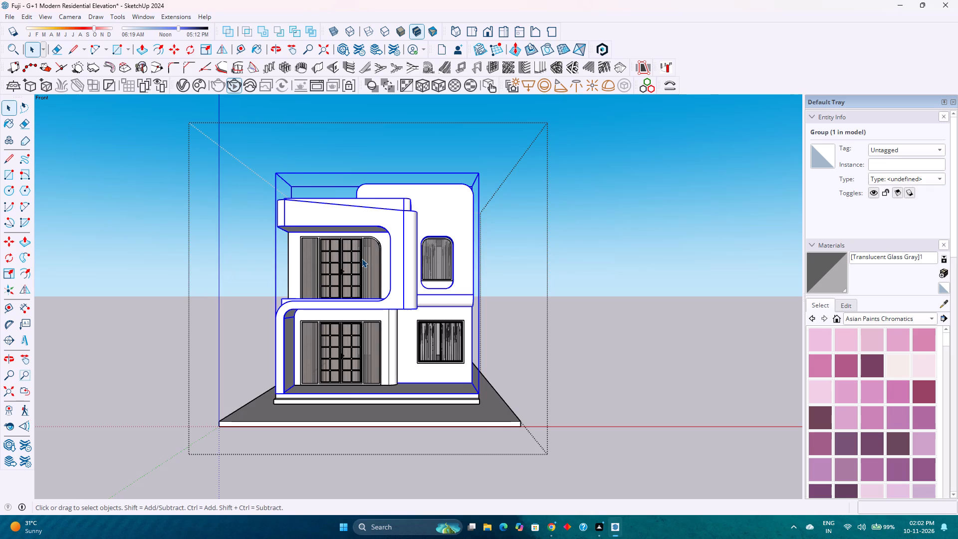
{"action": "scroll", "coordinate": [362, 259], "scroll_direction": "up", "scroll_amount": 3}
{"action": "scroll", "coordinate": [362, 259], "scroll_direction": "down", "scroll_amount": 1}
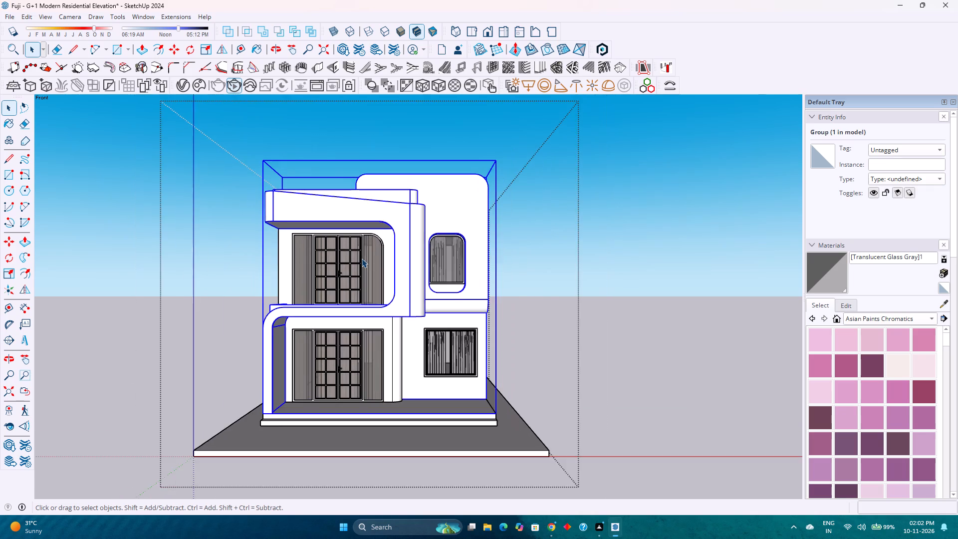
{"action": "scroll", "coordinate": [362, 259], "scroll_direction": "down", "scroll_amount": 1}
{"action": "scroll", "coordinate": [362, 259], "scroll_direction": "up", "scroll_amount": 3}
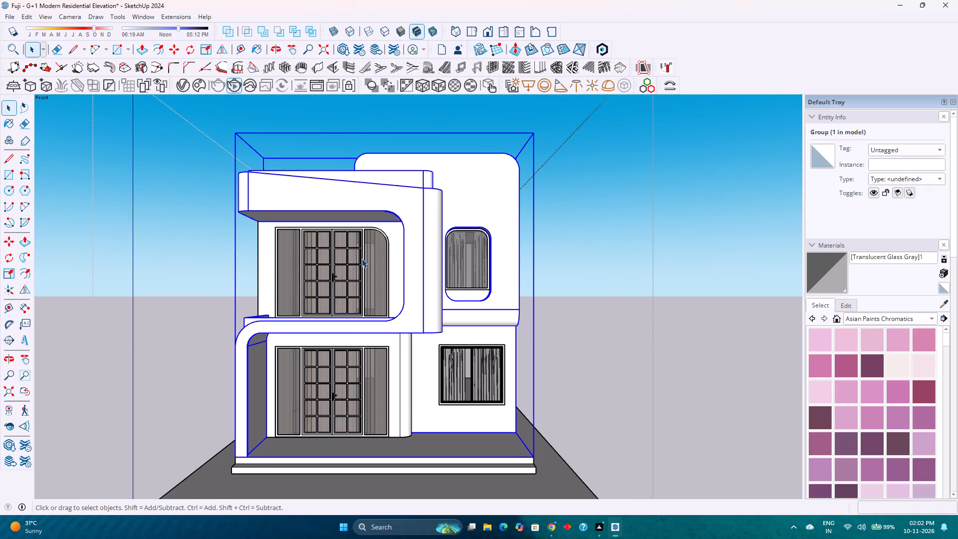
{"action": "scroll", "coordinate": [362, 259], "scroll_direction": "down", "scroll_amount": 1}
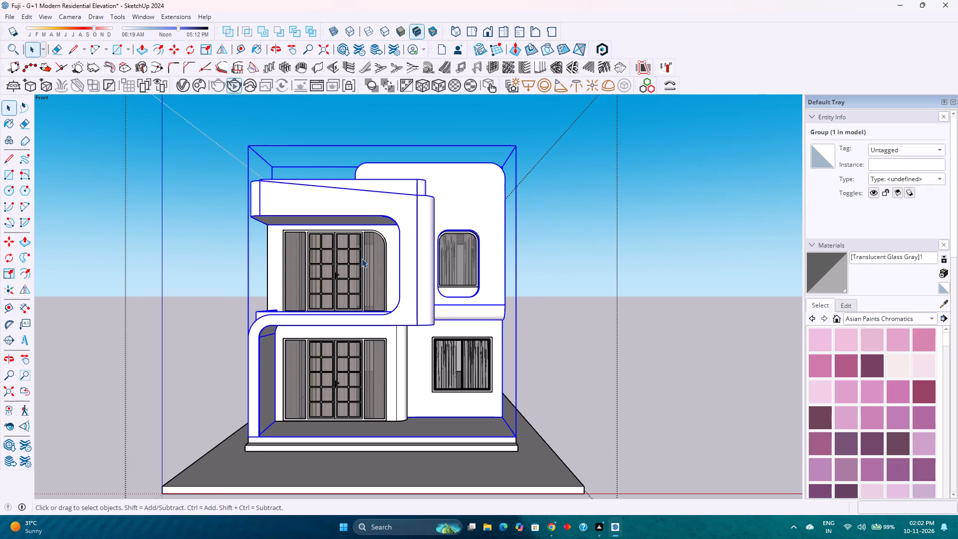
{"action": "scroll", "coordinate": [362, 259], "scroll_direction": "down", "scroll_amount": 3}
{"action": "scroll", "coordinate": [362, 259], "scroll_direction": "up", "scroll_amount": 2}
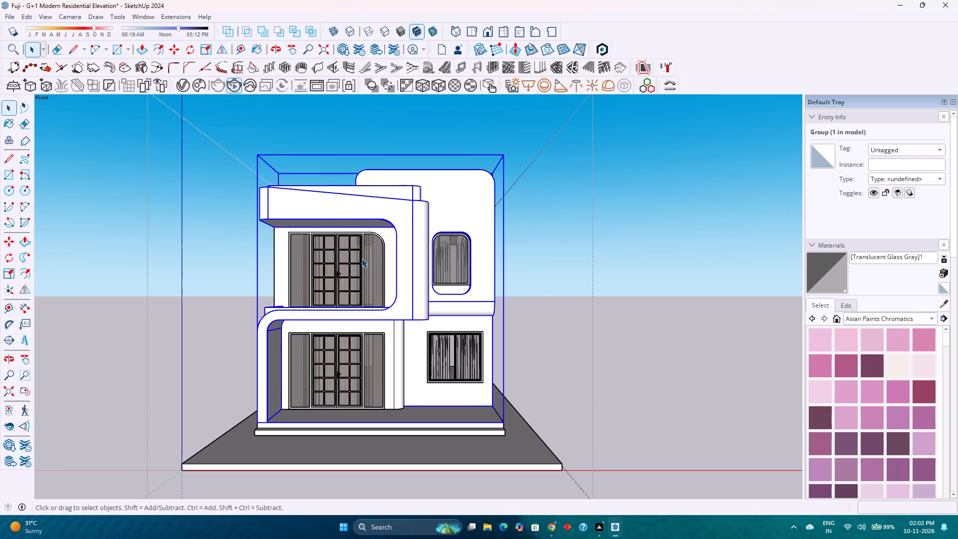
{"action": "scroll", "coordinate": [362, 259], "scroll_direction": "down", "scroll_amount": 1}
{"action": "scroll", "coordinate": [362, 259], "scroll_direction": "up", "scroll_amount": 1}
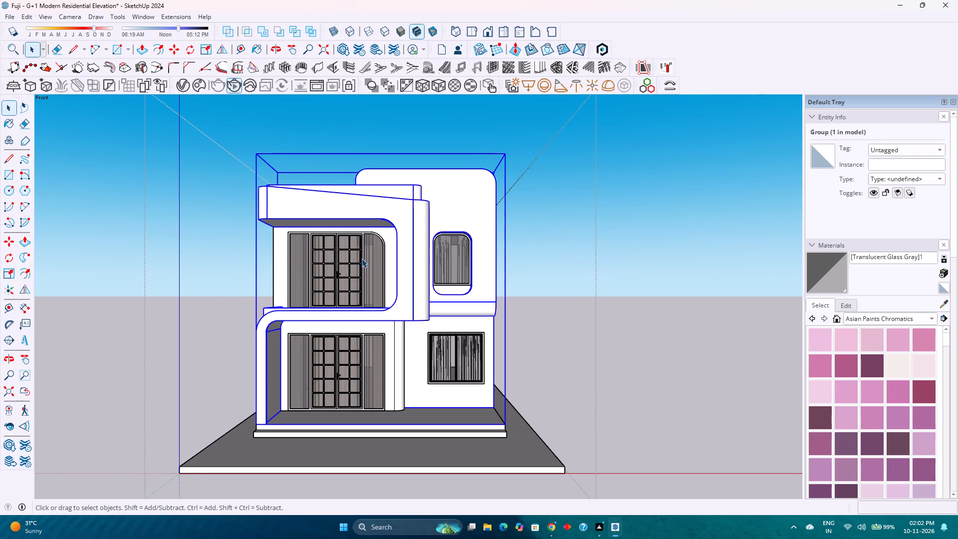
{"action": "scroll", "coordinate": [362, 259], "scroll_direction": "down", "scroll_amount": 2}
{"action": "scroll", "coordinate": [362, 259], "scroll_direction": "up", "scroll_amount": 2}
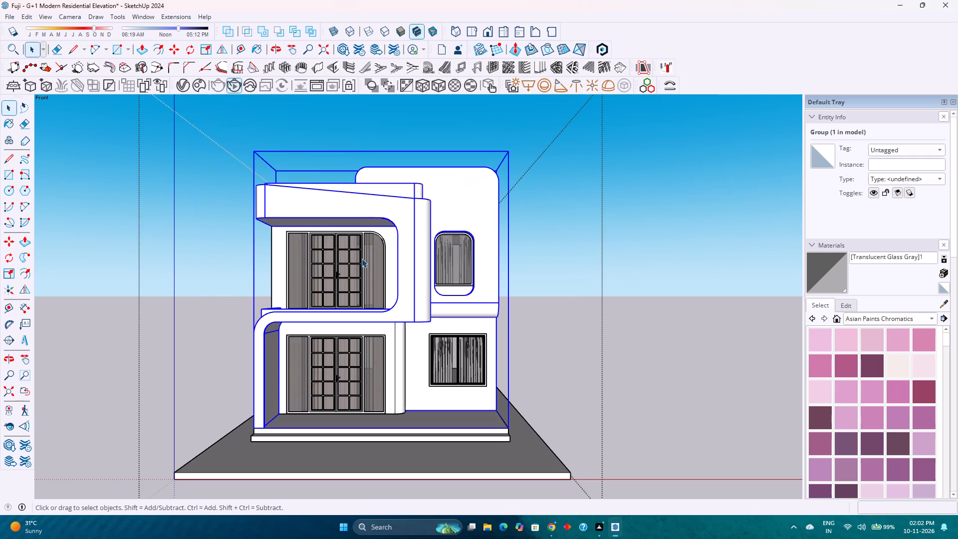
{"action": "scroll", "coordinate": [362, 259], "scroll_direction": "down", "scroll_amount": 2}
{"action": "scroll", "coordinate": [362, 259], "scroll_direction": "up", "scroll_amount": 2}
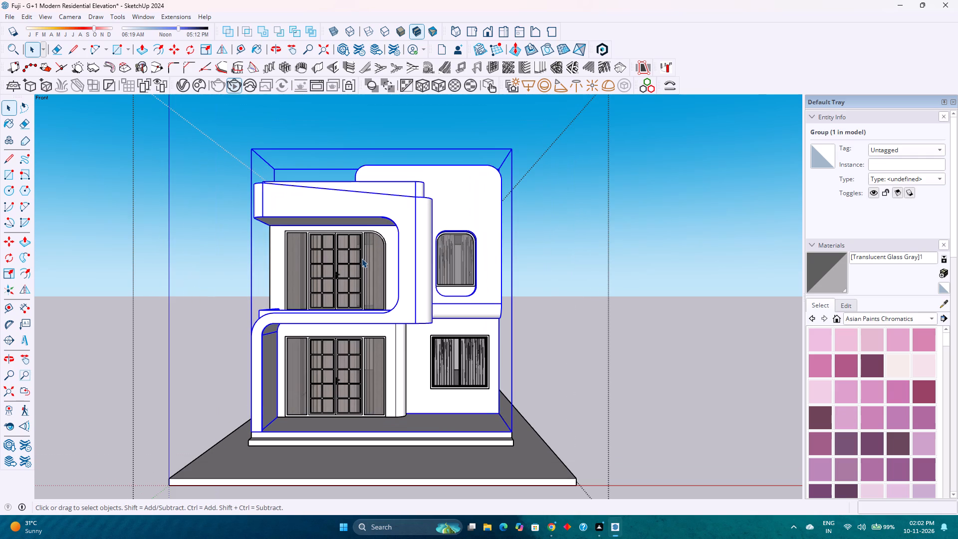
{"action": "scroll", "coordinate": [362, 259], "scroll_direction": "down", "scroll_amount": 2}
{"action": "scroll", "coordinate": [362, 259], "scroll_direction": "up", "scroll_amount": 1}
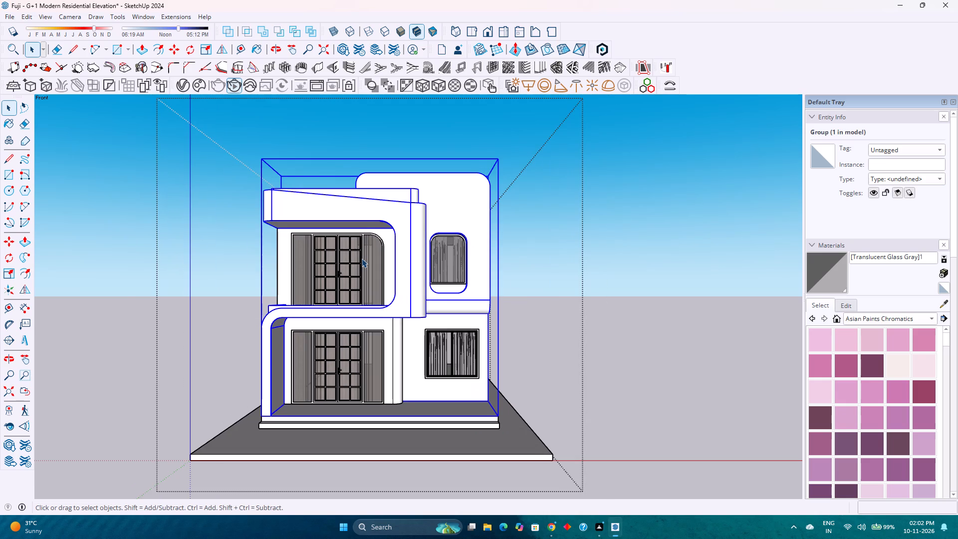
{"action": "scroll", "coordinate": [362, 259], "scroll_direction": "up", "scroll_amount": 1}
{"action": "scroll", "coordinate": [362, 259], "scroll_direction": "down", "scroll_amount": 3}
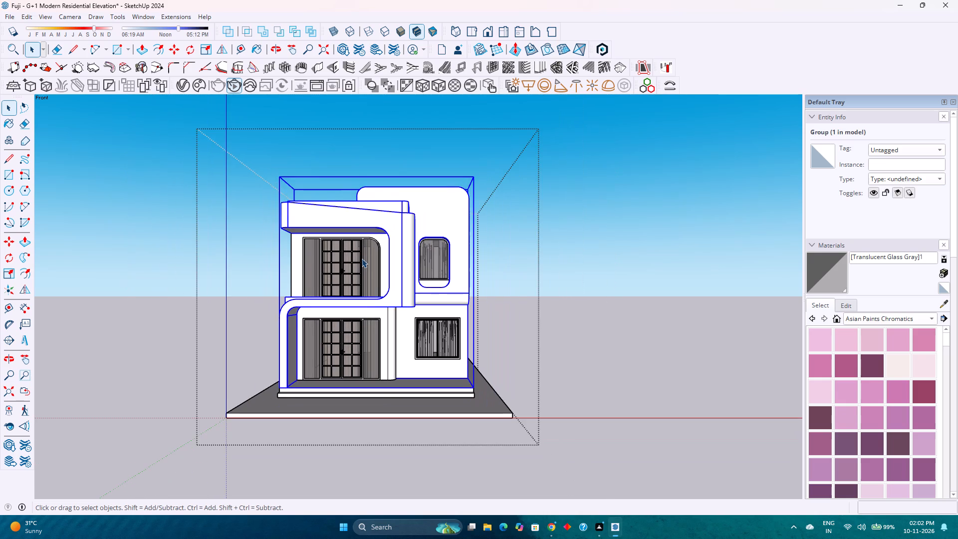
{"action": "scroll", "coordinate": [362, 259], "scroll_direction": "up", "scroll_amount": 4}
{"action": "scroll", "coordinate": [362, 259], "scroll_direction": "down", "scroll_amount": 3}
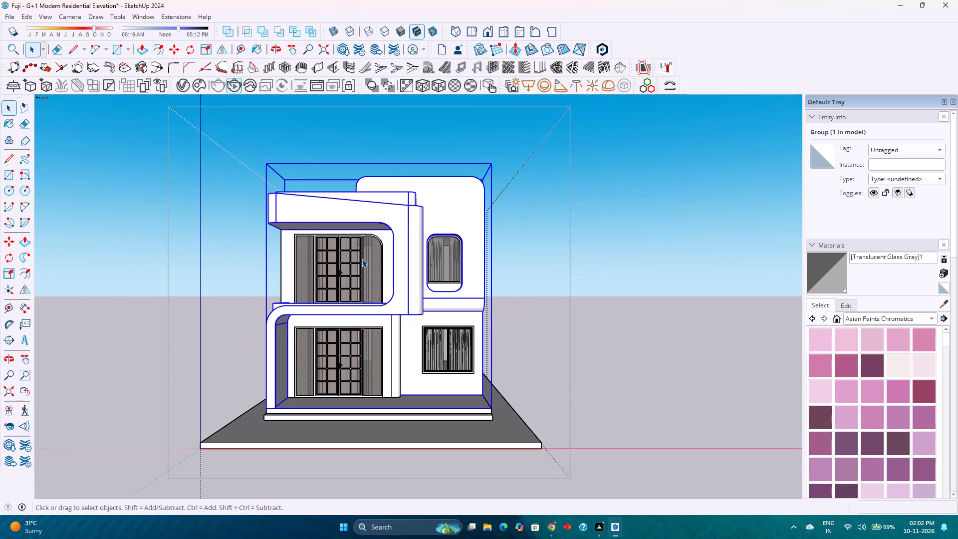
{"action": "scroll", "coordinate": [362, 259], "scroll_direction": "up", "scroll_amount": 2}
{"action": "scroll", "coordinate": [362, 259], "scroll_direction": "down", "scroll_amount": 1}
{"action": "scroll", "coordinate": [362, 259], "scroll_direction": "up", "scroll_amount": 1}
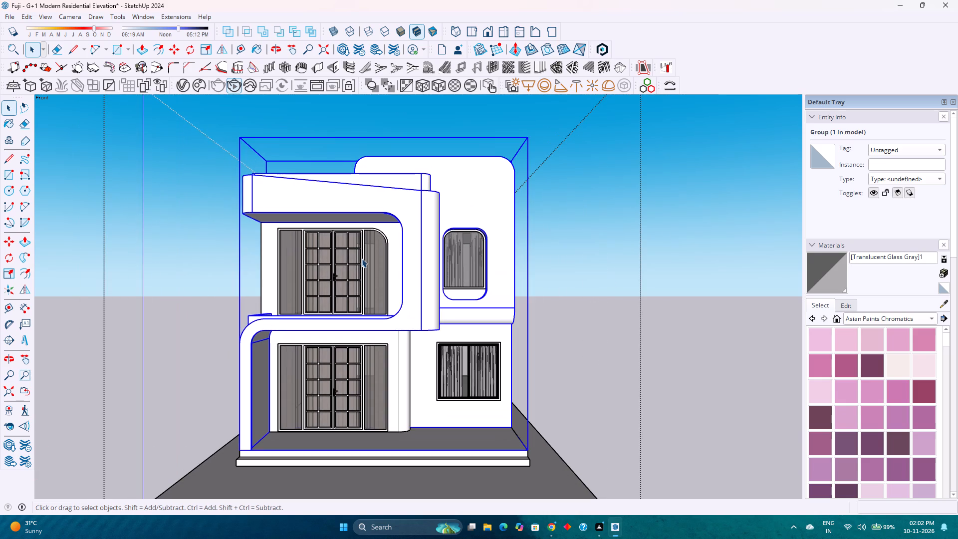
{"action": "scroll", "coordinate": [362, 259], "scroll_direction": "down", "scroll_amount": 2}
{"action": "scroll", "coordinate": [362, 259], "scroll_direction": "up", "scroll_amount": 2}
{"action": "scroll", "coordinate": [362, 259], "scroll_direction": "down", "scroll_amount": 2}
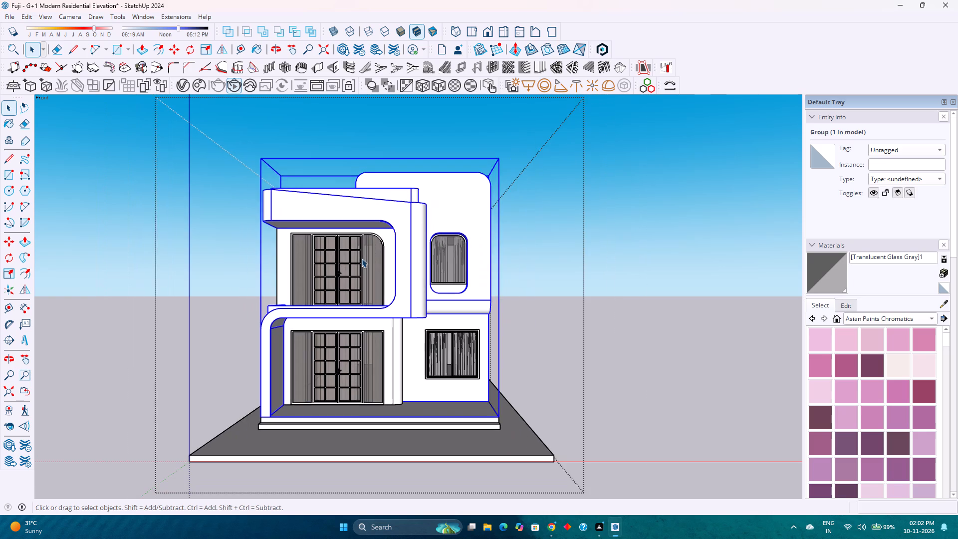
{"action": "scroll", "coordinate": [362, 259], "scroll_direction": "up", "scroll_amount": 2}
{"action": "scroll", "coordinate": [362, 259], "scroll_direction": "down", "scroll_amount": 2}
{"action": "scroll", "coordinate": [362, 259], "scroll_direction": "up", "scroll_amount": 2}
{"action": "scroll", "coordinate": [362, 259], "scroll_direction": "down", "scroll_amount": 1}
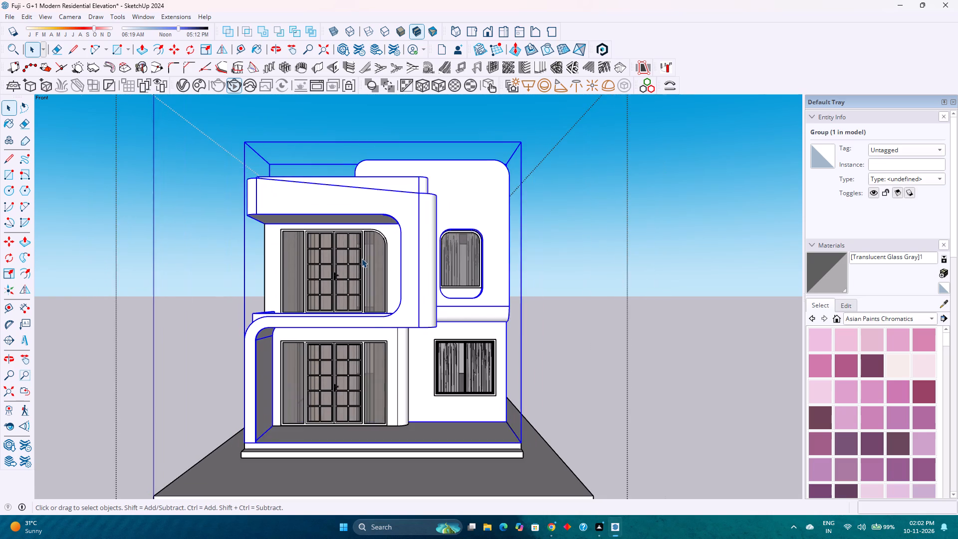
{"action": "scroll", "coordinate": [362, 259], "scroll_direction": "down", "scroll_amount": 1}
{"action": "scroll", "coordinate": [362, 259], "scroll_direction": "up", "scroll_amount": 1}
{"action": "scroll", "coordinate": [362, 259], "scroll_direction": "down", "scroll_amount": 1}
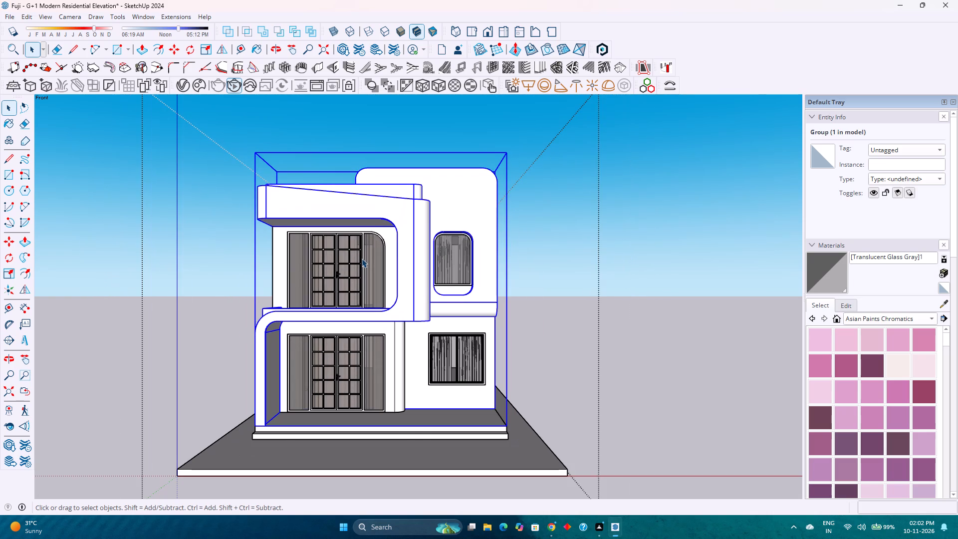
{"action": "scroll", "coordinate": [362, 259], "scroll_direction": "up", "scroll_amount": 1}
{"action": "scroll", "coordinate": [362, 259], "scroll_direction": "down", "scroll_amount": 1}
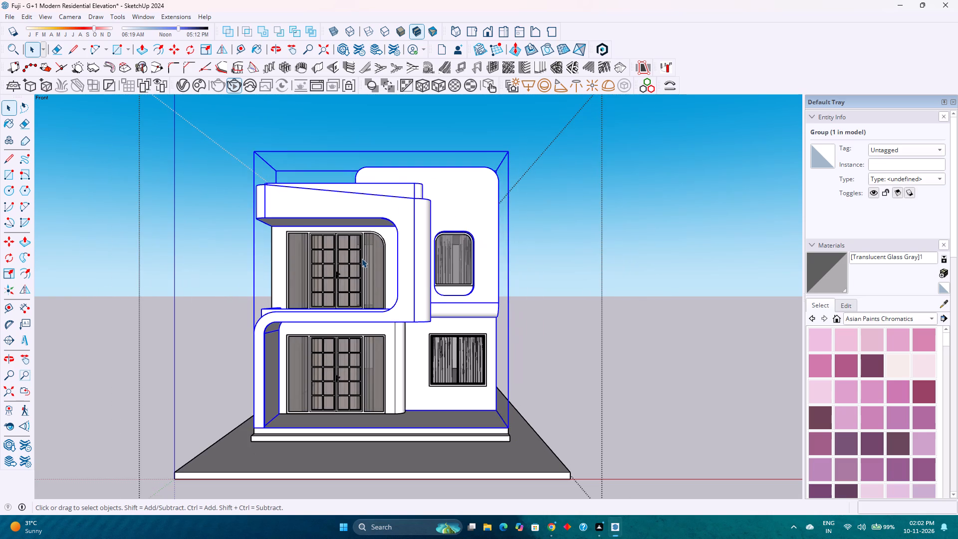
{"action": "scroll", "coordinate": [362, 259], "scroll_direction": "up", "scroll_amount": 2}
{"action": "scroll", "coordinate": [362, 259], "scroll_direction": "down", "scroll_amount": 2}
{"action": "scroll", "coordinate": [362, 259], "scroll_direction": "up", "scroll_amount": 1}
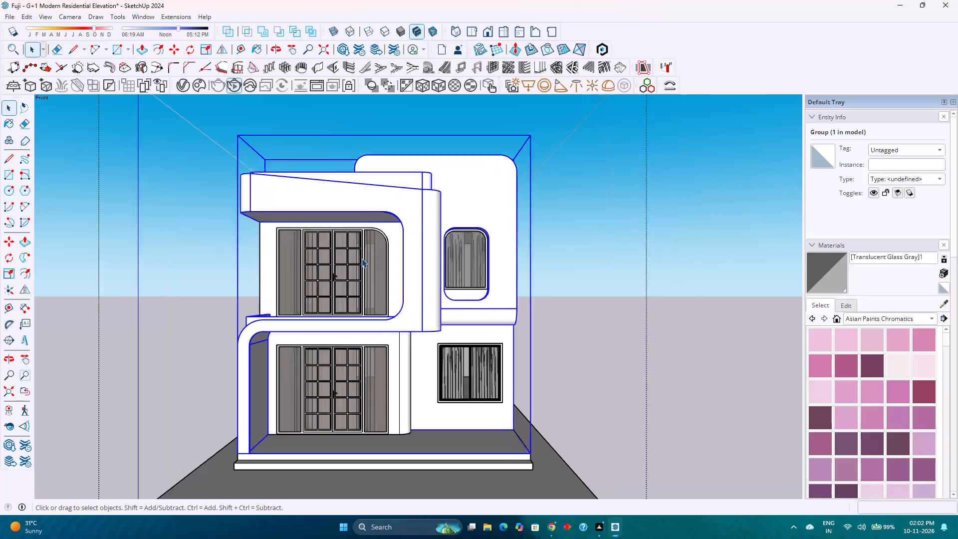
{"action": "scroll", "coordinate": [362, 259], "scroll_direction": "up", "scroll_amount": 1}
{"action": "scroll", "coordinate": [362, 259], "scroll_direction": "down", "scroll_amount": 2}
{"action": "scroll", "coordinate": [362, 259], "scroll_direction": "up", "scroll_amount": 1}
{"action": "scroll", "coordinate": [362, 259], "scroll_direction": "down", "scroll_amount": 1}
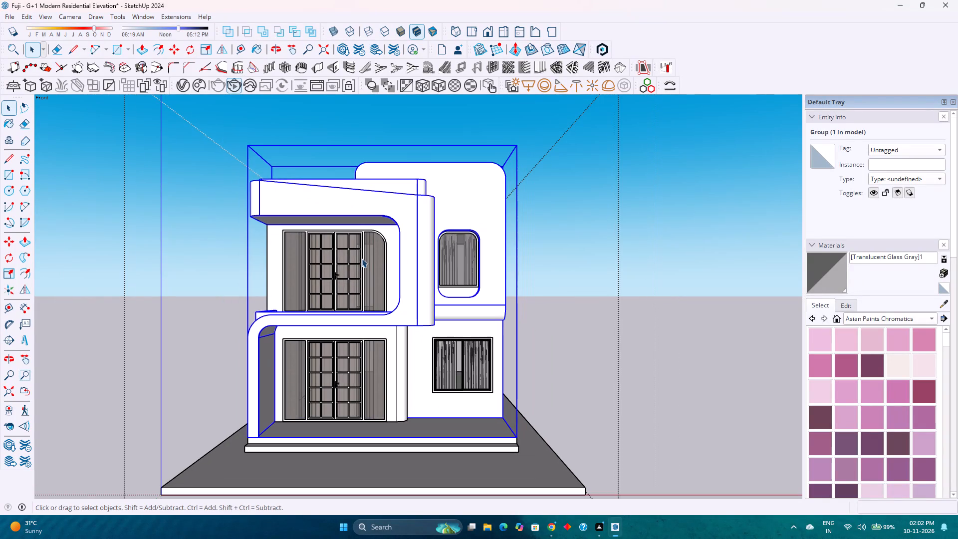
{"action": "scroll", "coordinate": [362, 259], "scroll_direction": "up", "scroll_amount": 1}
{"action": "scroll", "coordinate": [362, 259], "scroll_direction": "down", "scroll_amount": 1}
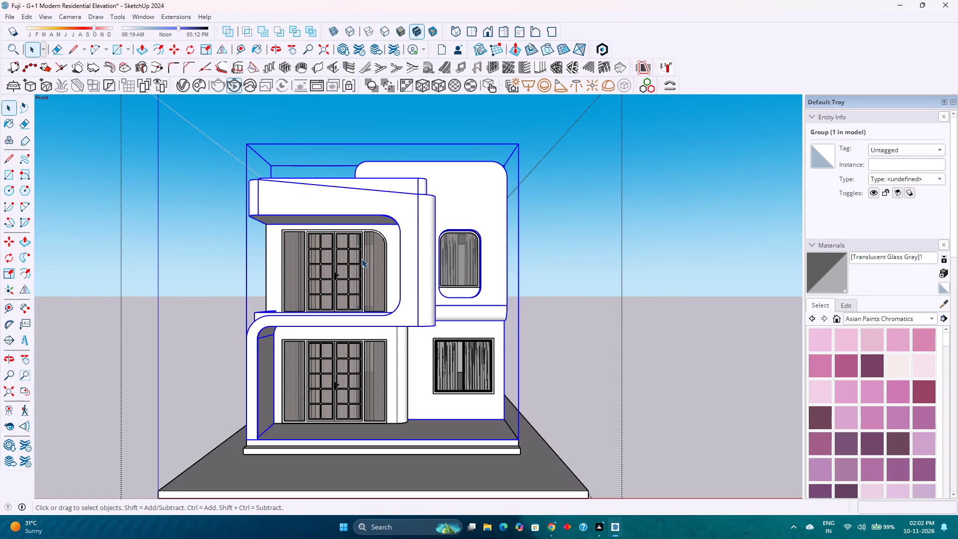
Examine the upper-floor door, its rounded frame corner and the adjoining curved frame and window more closely in Front view.
{"action": "scroll", "coordinate": [362, 259], "scroll_direction": "up", "scroll_amount": 1}
{"action": "scroll", "coordinate": [362, 259], "scroll_direction": "down", "scroll_amount": 1}
{"action": "scroll", "coordinate": [362, 259], "scroll_direction": "up", "scroll_amount": 3}
{"action": "scroll", "coordinate": [362, 259], "scroll_direction": "down", "scroll_amount": 2}
{"action": "scroll", "coordinate": [362, 259], "scroll_direction": "up", "scroll_amount": 2}
{"action": "scroll", "coordinate": [362, 259], "scroll_direction": "down", "scroll_amount": 1}
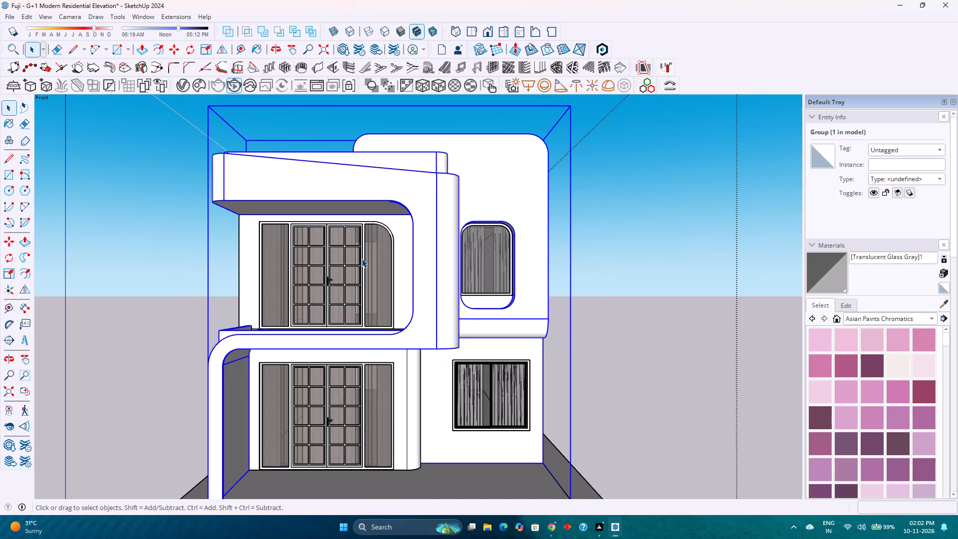
{"action": "scroll", "coordinate": [362, 259], "scroll_direction": "down", "scroll_amount": 1}
{"action": "scroll", "coordinate": [362, 259], "scroll_direction": "up", "scroll_amount": 1}
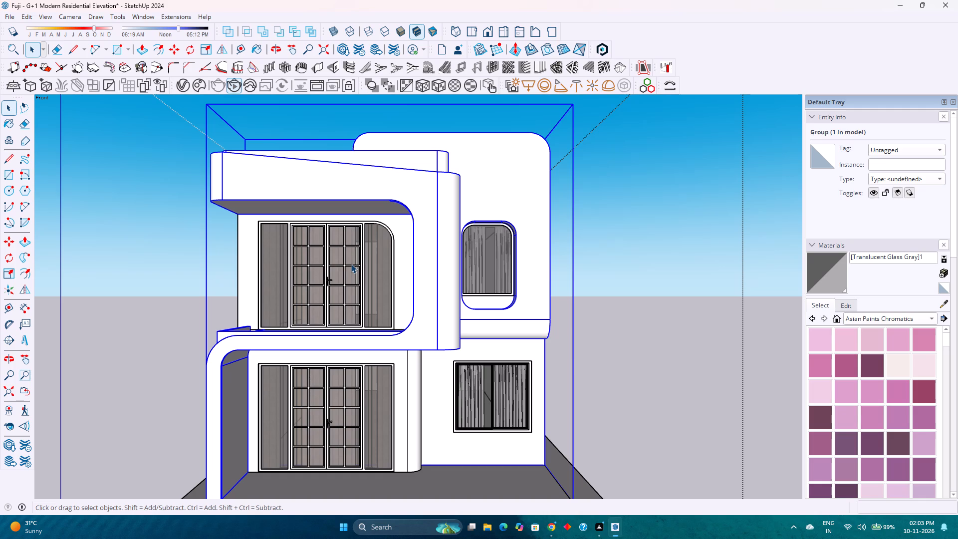
{"action": "scroll", "coordinate": [351, 264], "scroll_direction": "up", "scroll_amount": 1}
{"action": "scroll", "coordinate": [351, 264], "scroll_direction": "down", "scroll_amount": 2}
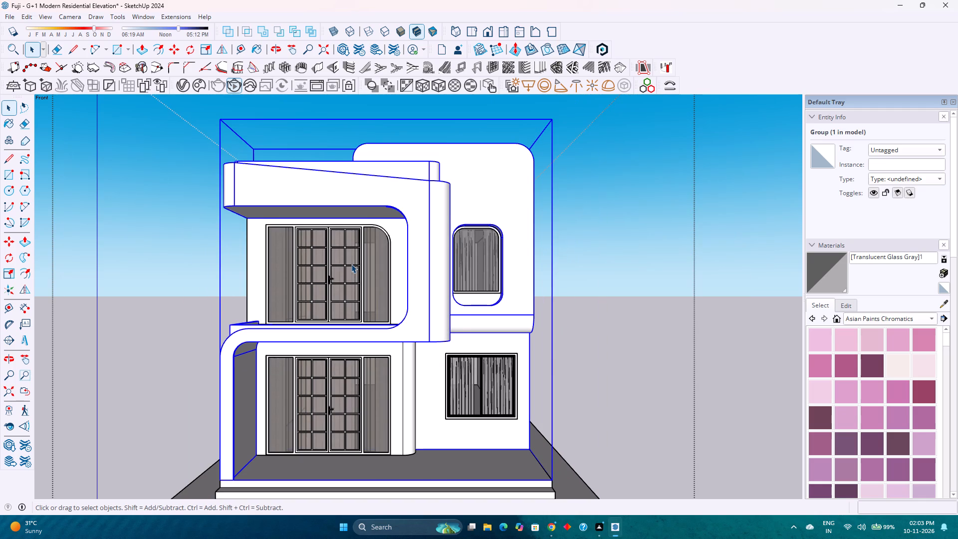
{"action": "scroll", "coordinate": [351, 264], "scroll_direction": "up", "scroll_amount": 2}
{"action": "scroll", "coordinate": [351, 264], "scroll_direction": "down", "scroll_amount": 2}
{"action": "scroll", "coordinate": [351, 264], "scroll_direction": "up", "scroll_amount": 1}
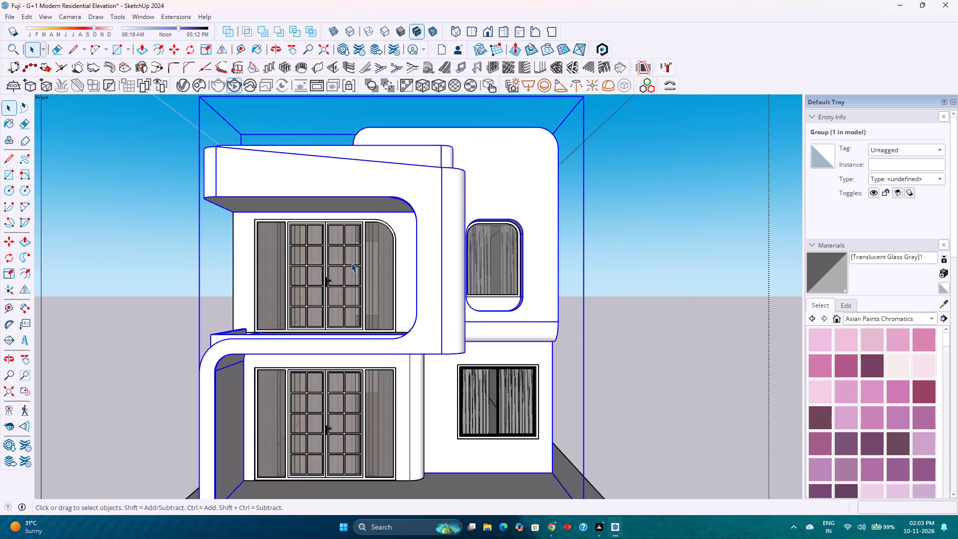
{"action": "scroll", "coordinate": [352, 264], "scroll_direction": "down", "scroll_amount": 1}
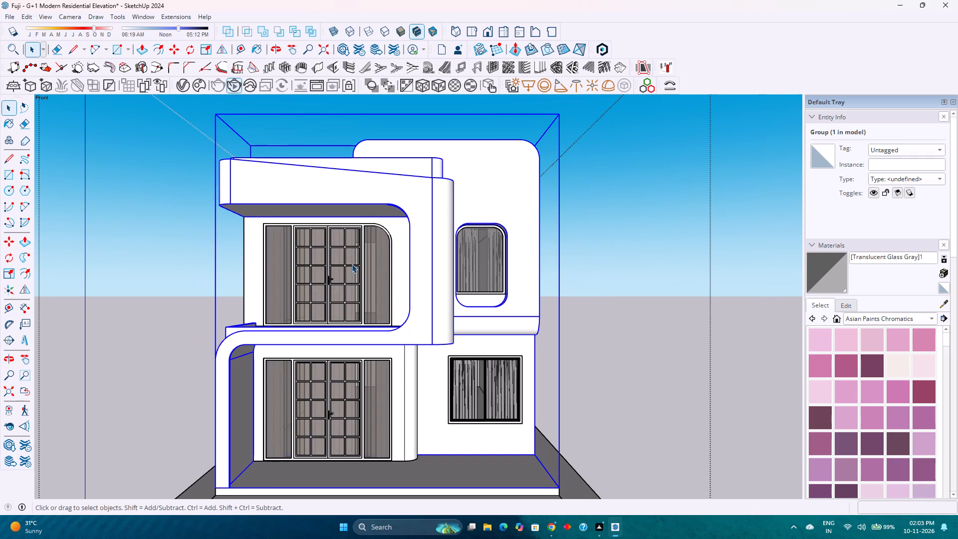
{"action": "scroll", "coordinate": [352, 264], "scroll_direction": "up", "scroll_amount": 1}
{"action": "scroll", "coordinate": [352, 264], "scroll_direction": "down", "scroll_amount": 1}
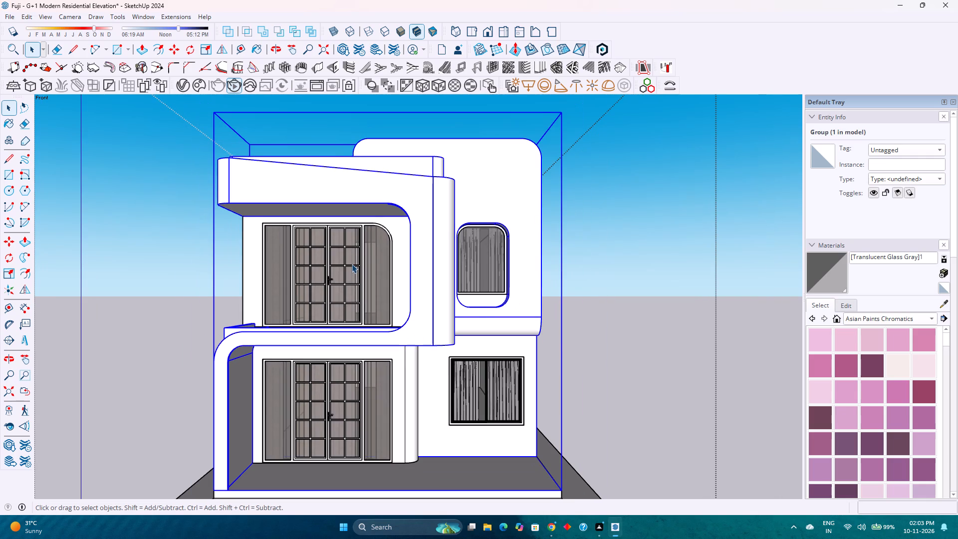
{"action": "scroll", "coordinate": [352, 264], "scroll_direction": "up", "scroll_amount": 2}
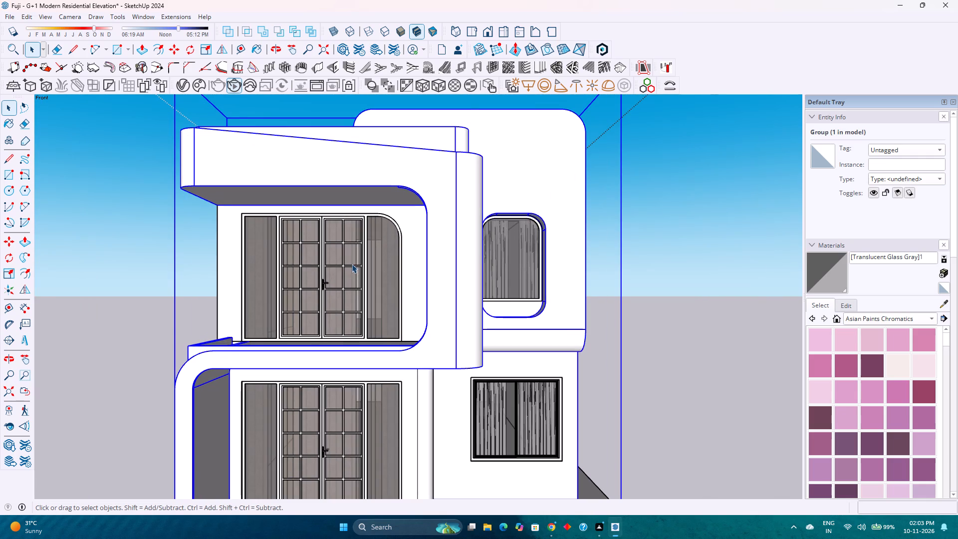
{"action": "scroll", "coordinate": [352, 264], "scroll_direction": "down", "scroll_amount": 1}
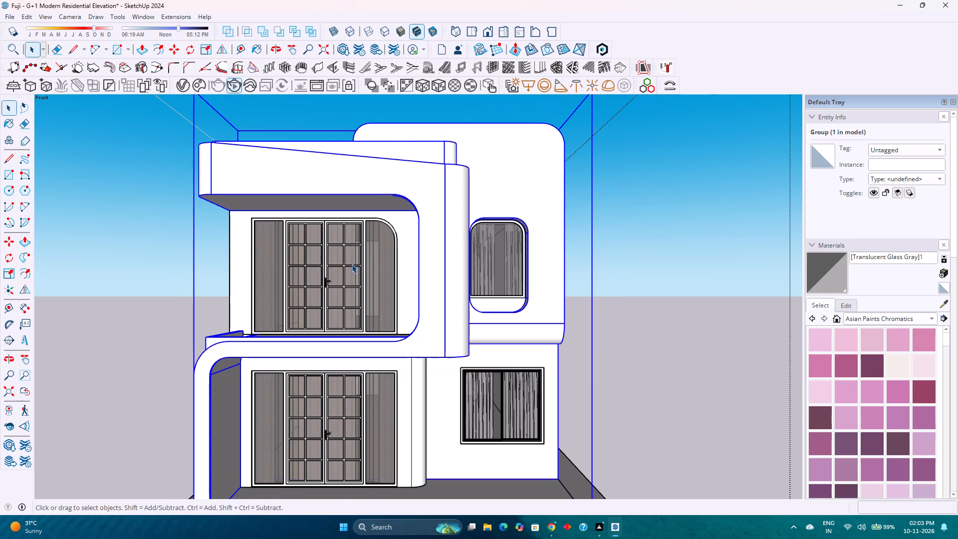
{"action": "scroll", "coordinate": [352, 264], "scroll_direction": "up", "scroll_amount": 2}
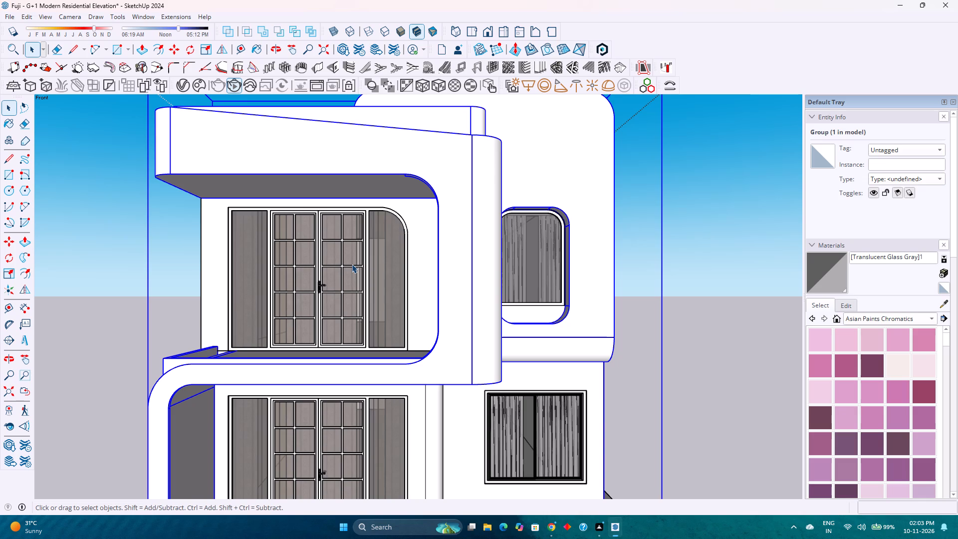
Examine the whole building with the curved frame group selected, from the front and from both sides.
{"action": "scroll", "coordinate": [352, 264], "scroll_direction": "down", "scroll_amount": 3}
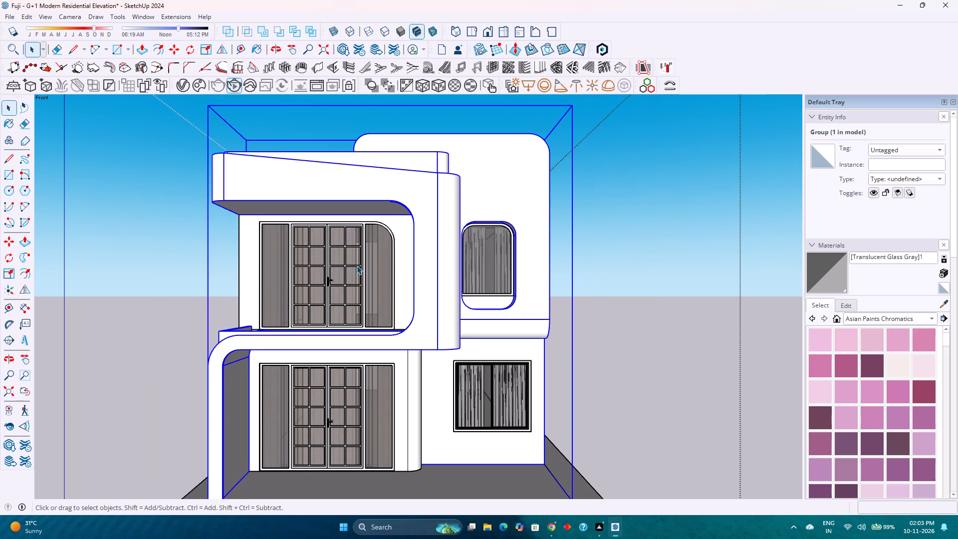
{"action": "scroll", "coordinate": [356, 266], "scroll_direction": "down", "scroll_amount": 3}
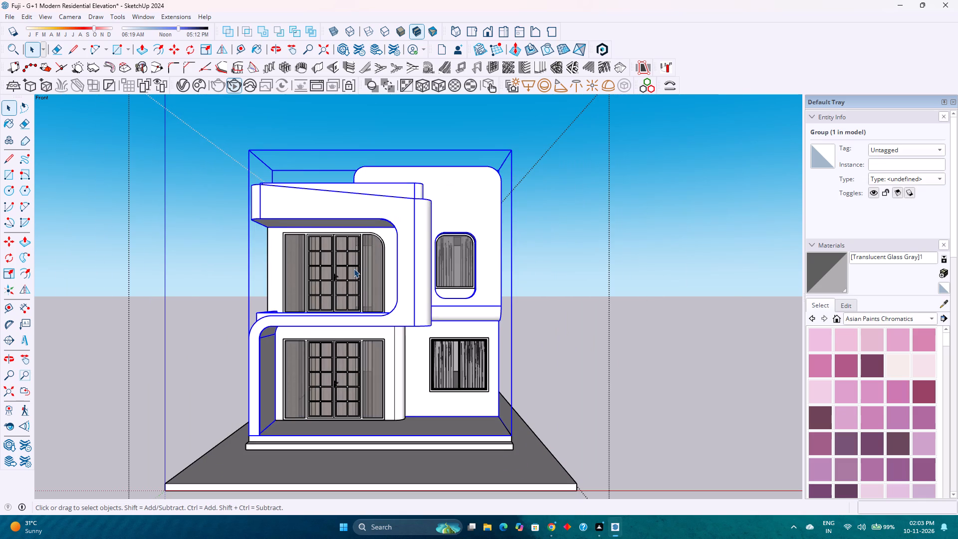
{"action": "scroll", "coordinate": [352, 273], "scroll_direction": "up", "scroll_amount": 2}
{"action": "scroll", "coordinate": [352, 274], "scroll_direction": "down", "scroll_amount": 4}
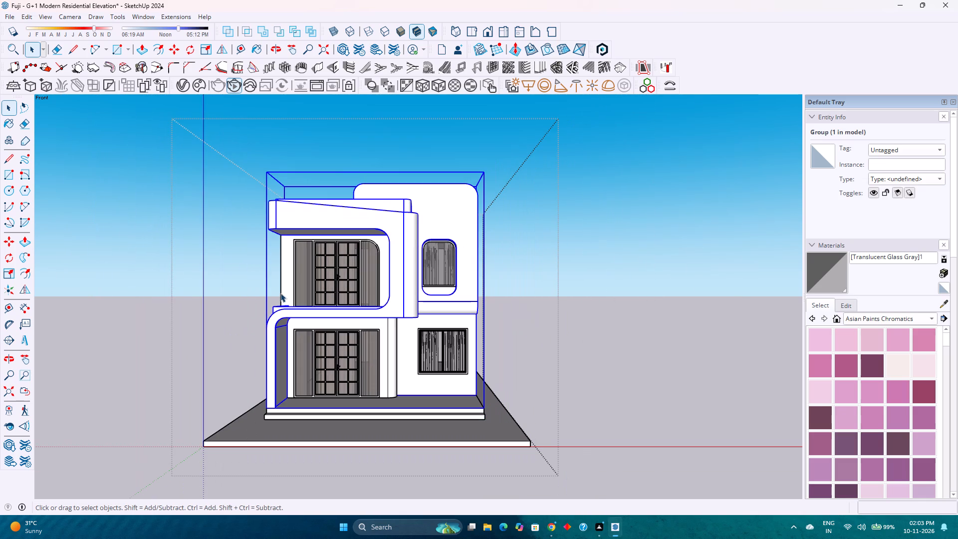
{"action": "middle_click_drag", "start_coordinate": [285, 292], "coordinate": [469, 296]}
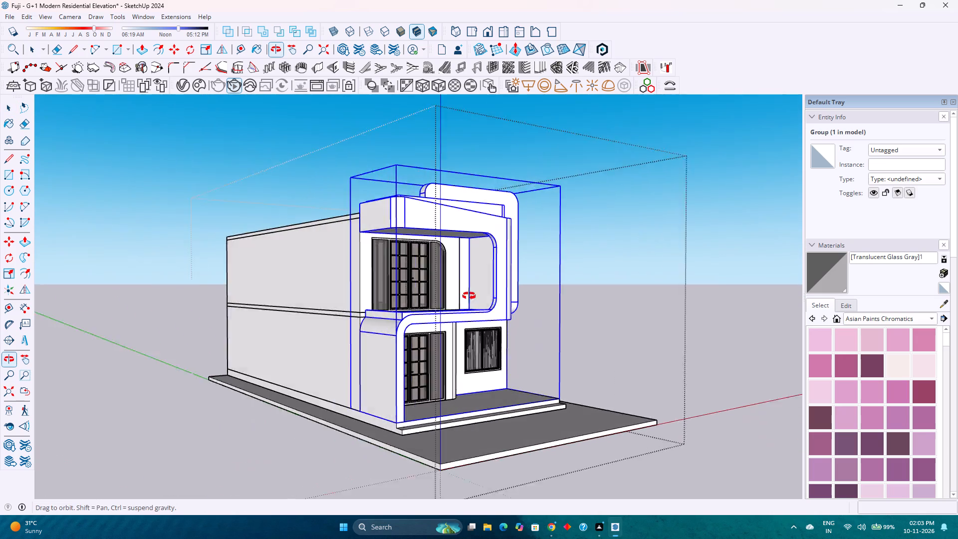
{"action": "middle_click_drag", "start_coordinate": [469, 296], "coordinate": [551, 298]}
{"action": "middle_click_drag", "start_coordinate": [504, 299], "coordinate": [323, 331]}
{"action": "middle_click", "coordinate": [322, 331]}
{"action": "scroll", "coordinate": [316, 330], "scroll_direction": "down", "scroll_amount": 3}
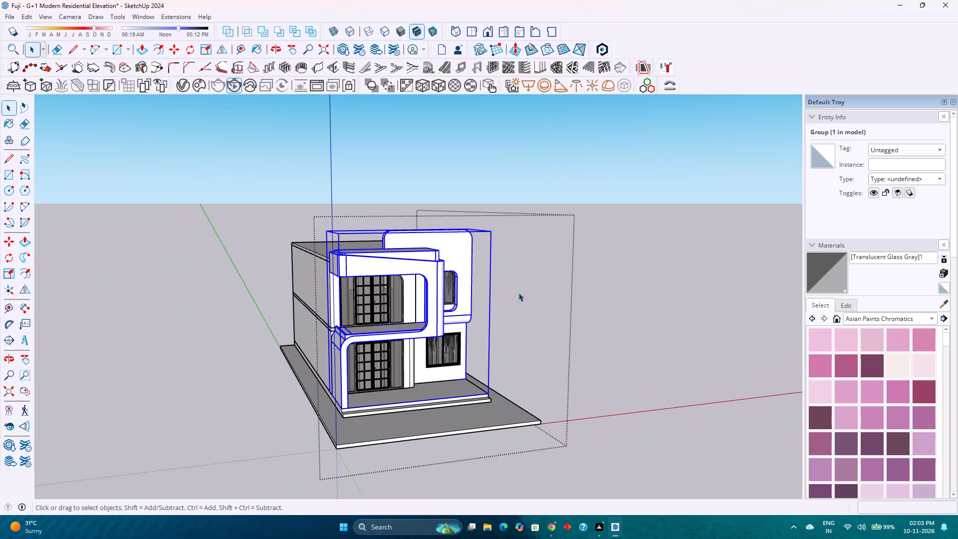
{"action": "middle_click_drag", "start_coordinate": [533, 300], "coordinate": [269, 317]}
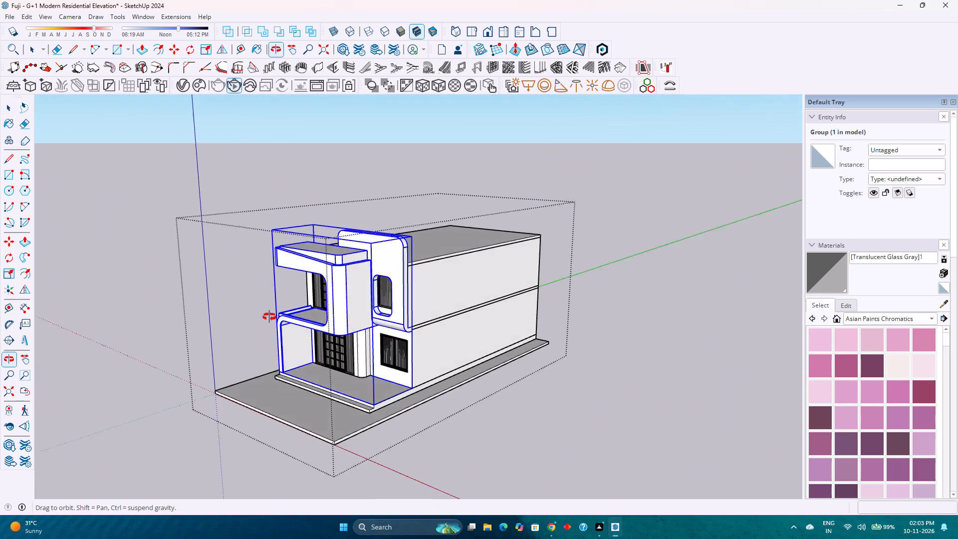
{"action": "middle_click_drag", "start_coordinate": [269, 317], "coordinate": [351, 250]}
{"action": "middle_click", "coordinate": [351, 250]}
{"action": "scroll", "coordinate": [352, 250], "scroll_direction": "up", "scroll_amount": 3}
{"action": "scroll", "coordinate": [352, 251], "scroll_direction": "down", "scroll_amount": 2}
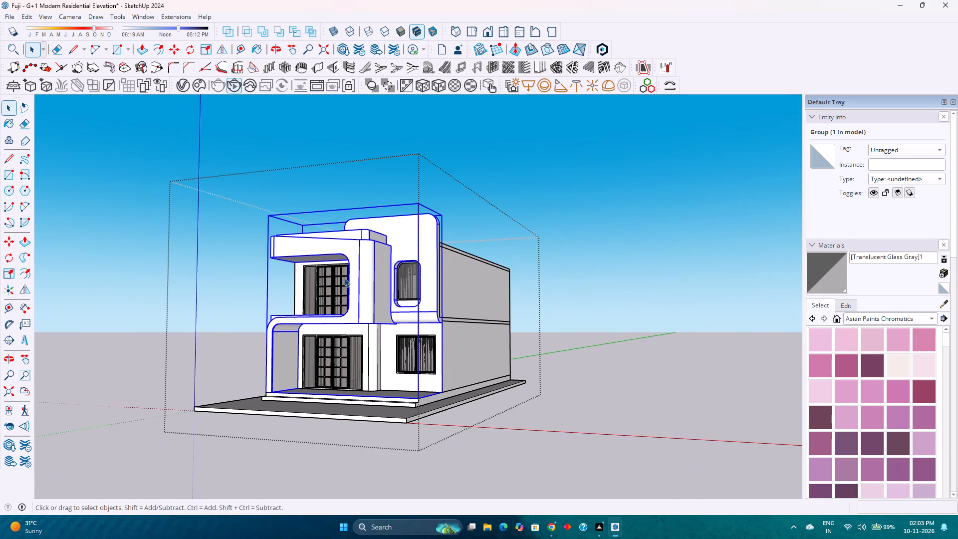
Examine the curved frame's underside where it meets the upper window frame above the ground-floor window, and clear the selection.
{"action": "scroll", "coordinate": [328, 345], "scroll_direction": "up", "scroll_amount": 5}
{"action": "middle_click_drag", "start_coordinate": [333, 343], "coordinate": [290, 310]}
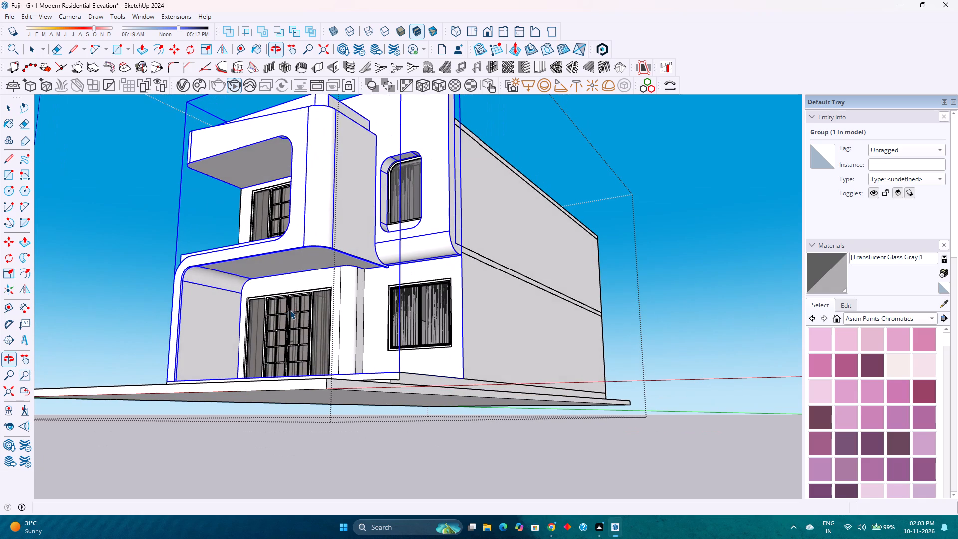
{"action": "scroll", "coordinate": [380, 264], "scroll_direction": "up", "scroll_amount": 9}
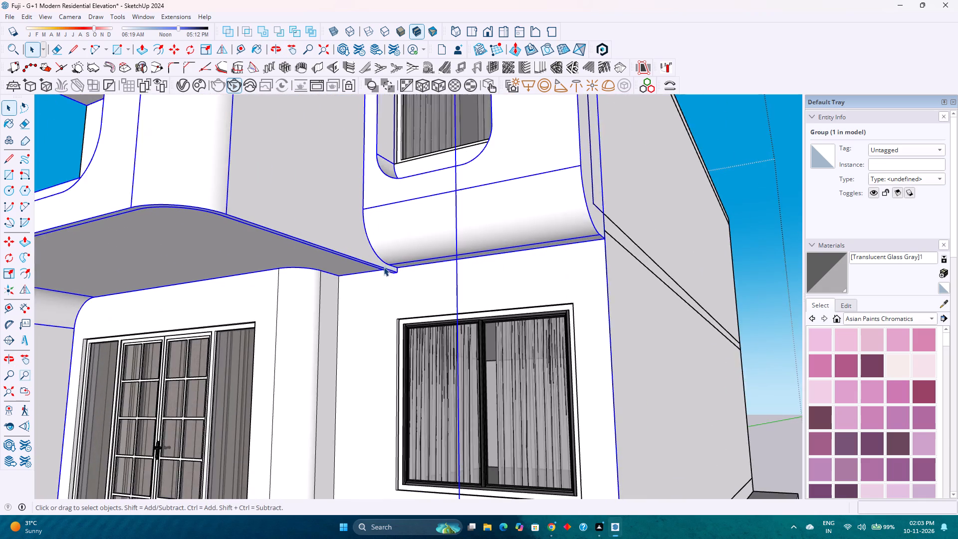
{"action": "scroll", "coordinate": [384, 267], "scroll_direction": "up", "scroll_amount": 8}
{"action": "middle_click_drag", "start_coordinate": [412, 279], "coordinate": [284, 319]}
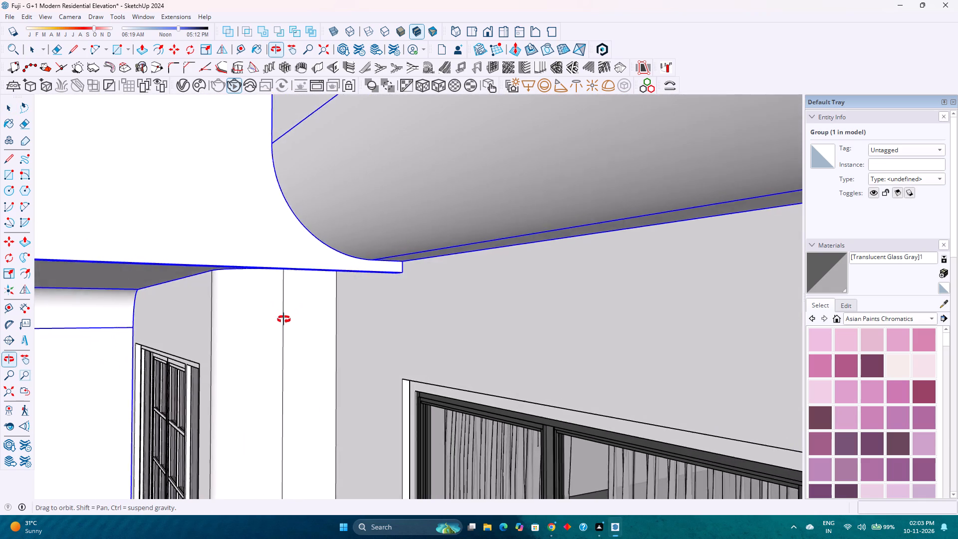
{"action": "middle_click_drag", "start_coordinate": [284, 319], "coordinate": [294, 326]}
{"action": "middle_click", "coordinate": [294, 326]}
{"action": "scroll", "coordinate": [306, 321], "scroll_direction": "down", "scroll_amount": 14}
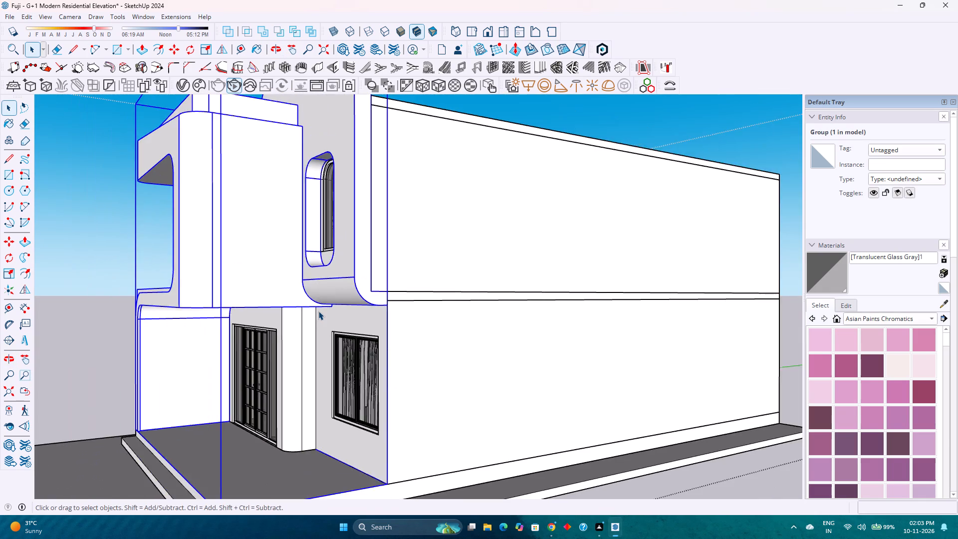
{"action": "scroll", "coordinate": [318, 311], "scroll_direction": "down", "scroll_amount": 8}
{"action": "left_click", "coordinate": [330, 422]}
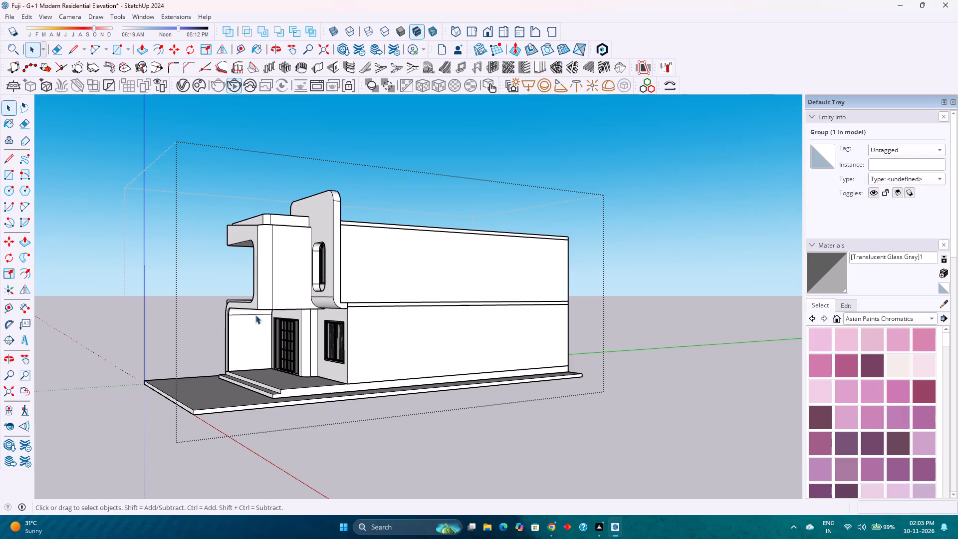
Open the curved frame group on the front facade for editing.
{"action": "middle_click_drag", "start_coordinate": [211, 305], "coordinate": [327, 331]}
{"action": "middle_click_drag", "start_coordinate": [327, 331], "coordinate": [660, 337]}
{"action": "middle_click", "coordinate": [660, 336]}
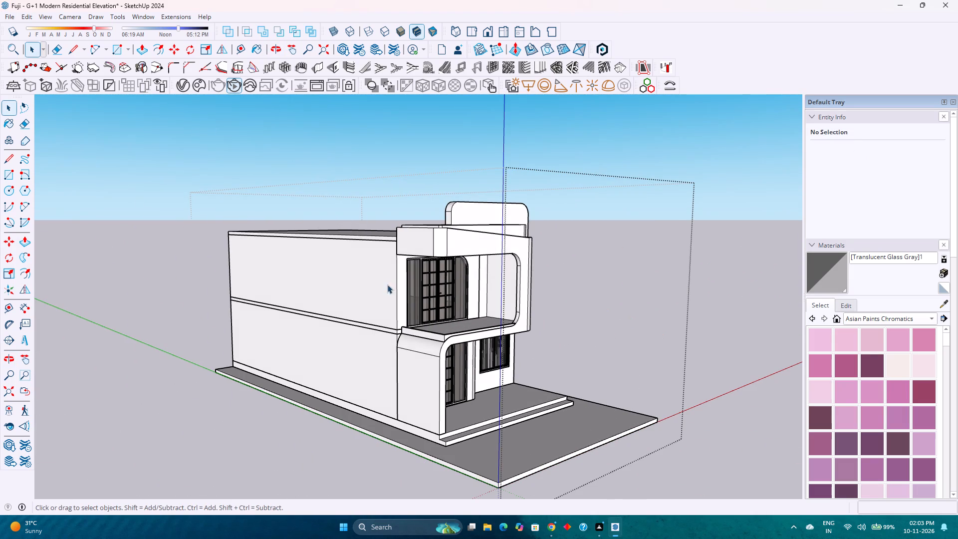
{"action": "scroll", "coordinate": [457, 346], "scroll_direction": "up", "scroll_amount": 5}
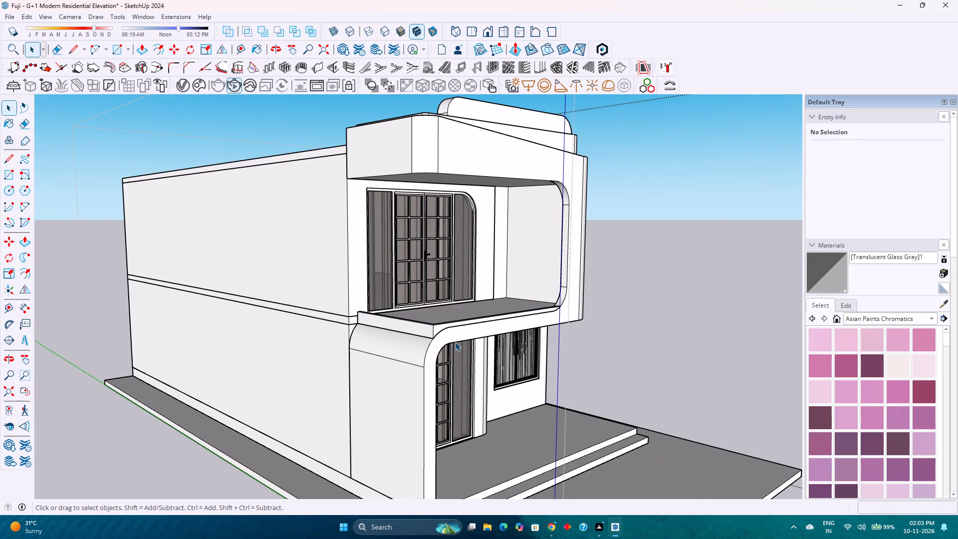
{"action": "left_click", "coordinate": [422, 332]}
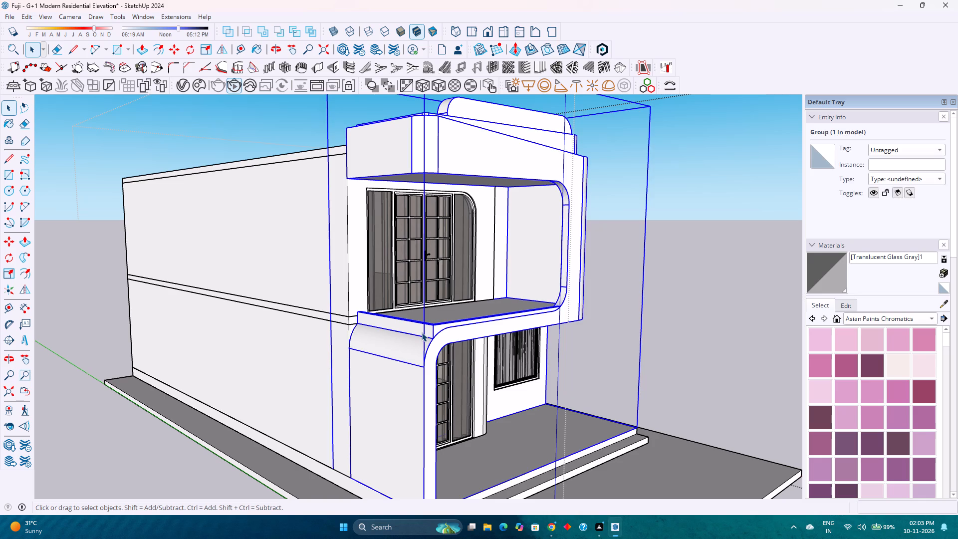
{"action": "left_click", "coordinate": [422, 332]}
{"action": "left_click", "coordinate": [422, 332]}
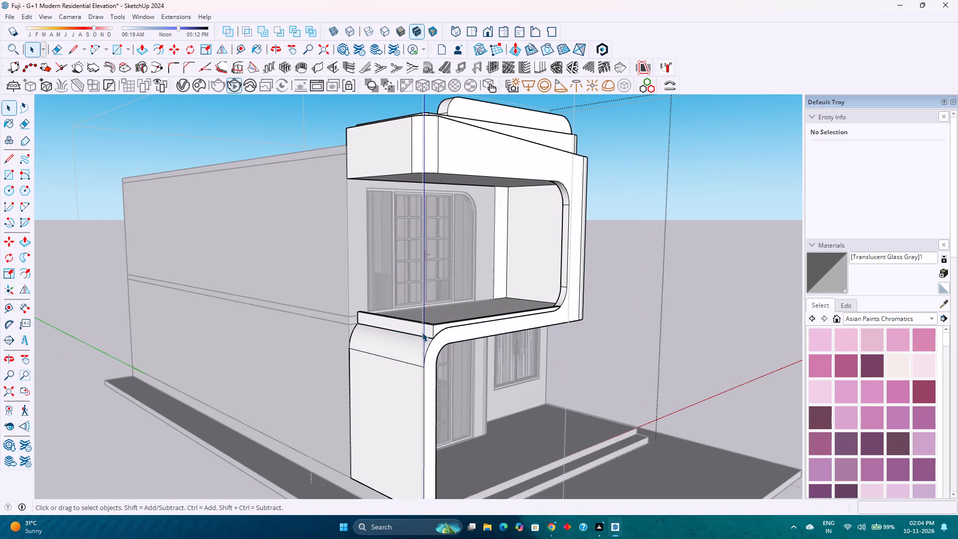
Open the nested balcony parapet group above the curved porch corner for editing.
{"action": "middle_click_drag", "start_coordinate": [435, 337], "coordinate": [272, 402]}
{"action": "middle_click", "coordinate": [272, 402]}
{"action": "scroll", "coordinate": [233, 382], "scroll_direction": "up", "scroll_amount": 3}
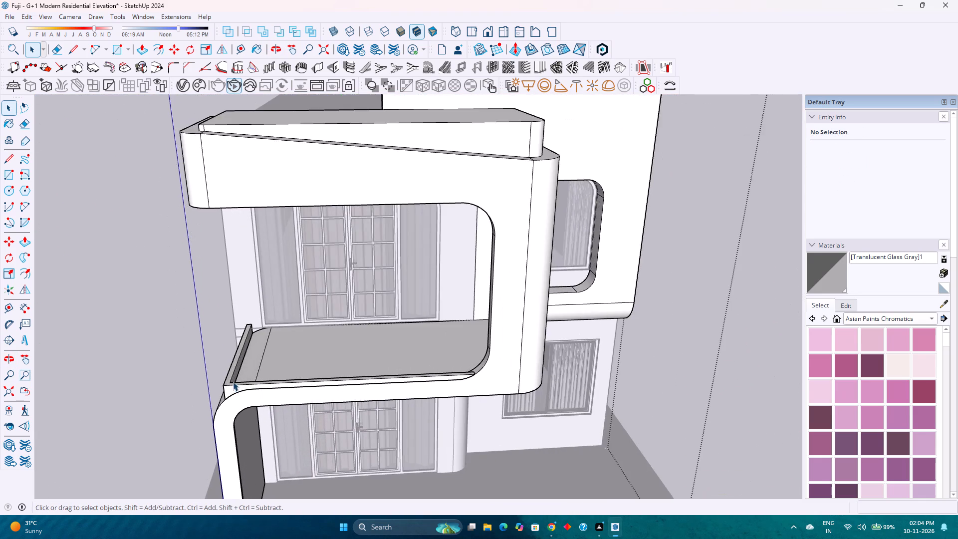
{"action": "scroll", "coordinate": [233, 382], "scroll_direction": "up", "scroll_amount": 11}
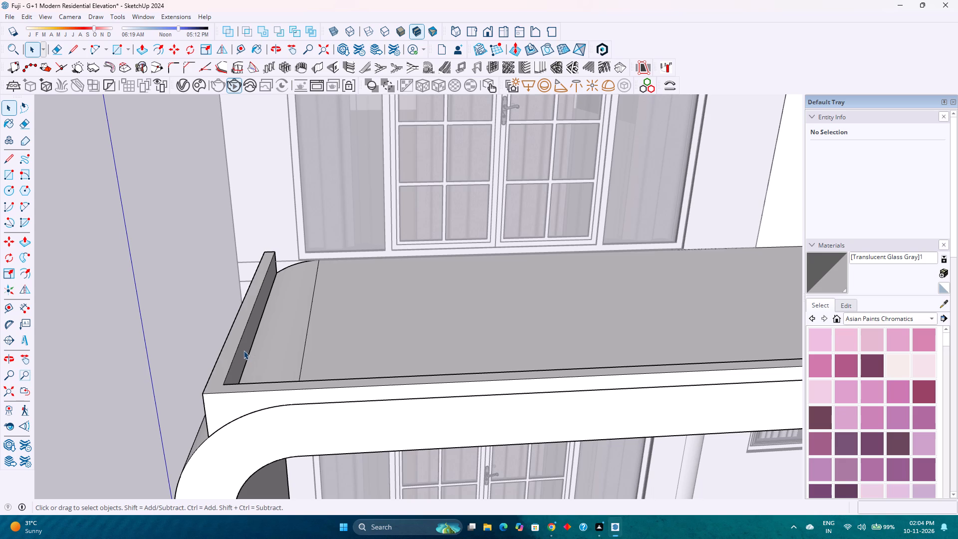
{"action": "middle_click_drag", "start_coordinate": [287, 298], "coordinate": [288, 280]}
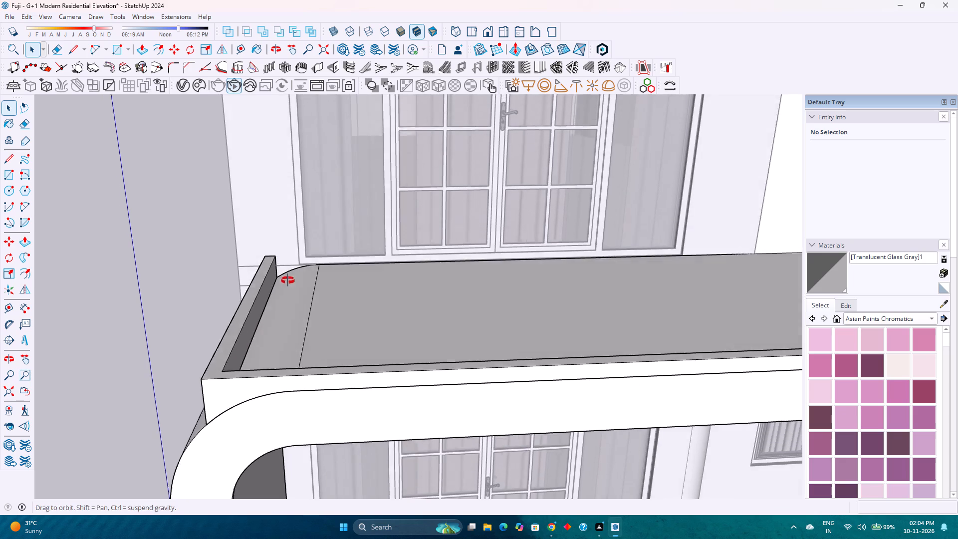
{"action": "middle_click_drag", "start_coordinate": [288, 280], "coordinate": [298, 264]}
{"action": "middle_click", "coordinate": [298, 264]}
{"action": "scroll", "coordinate": [291, 347], "scroll_direction": "up", "scroll_amount": 6}
{"action": "left_click", "coordinate": [282, 311]}
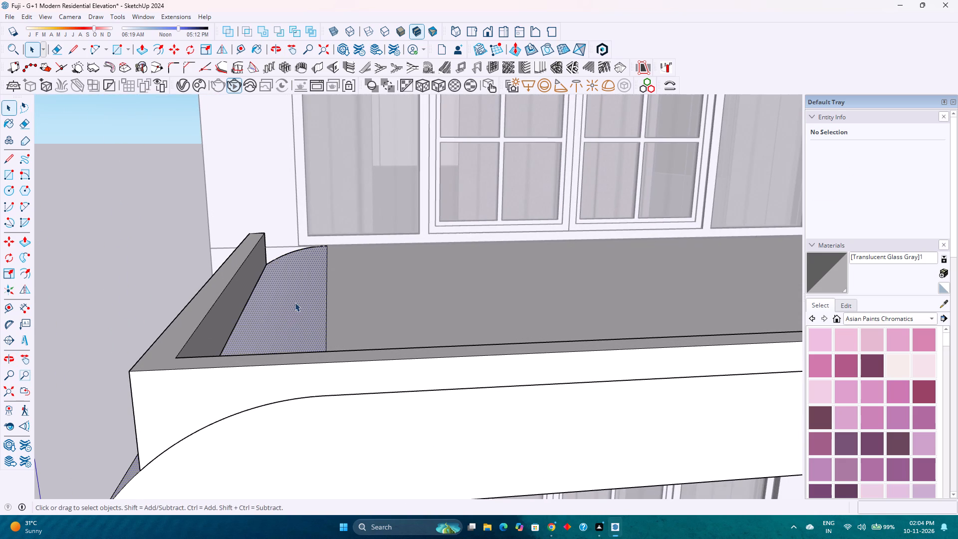
{"action": "middle_click_drag", "start_coordinate": [310, 289], "coordinate": [326, 278]}
{"action": "scroll", "coordinate": [324, 277], "scroll_direction": "up", "scroll_amount": 1}
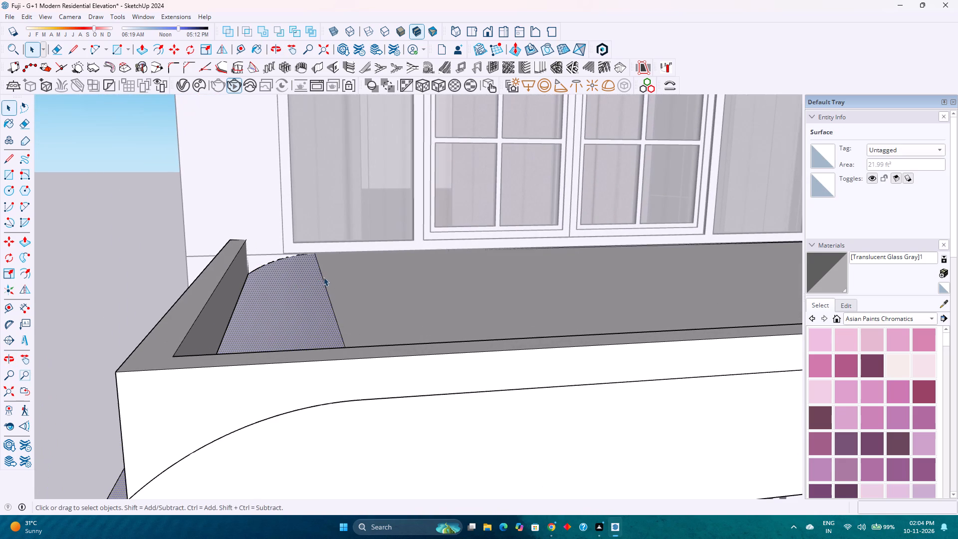
{"action": "left_click", "coordinate": [184, 370]}
{"action": "left_click", "coordinate": [184, 370]}
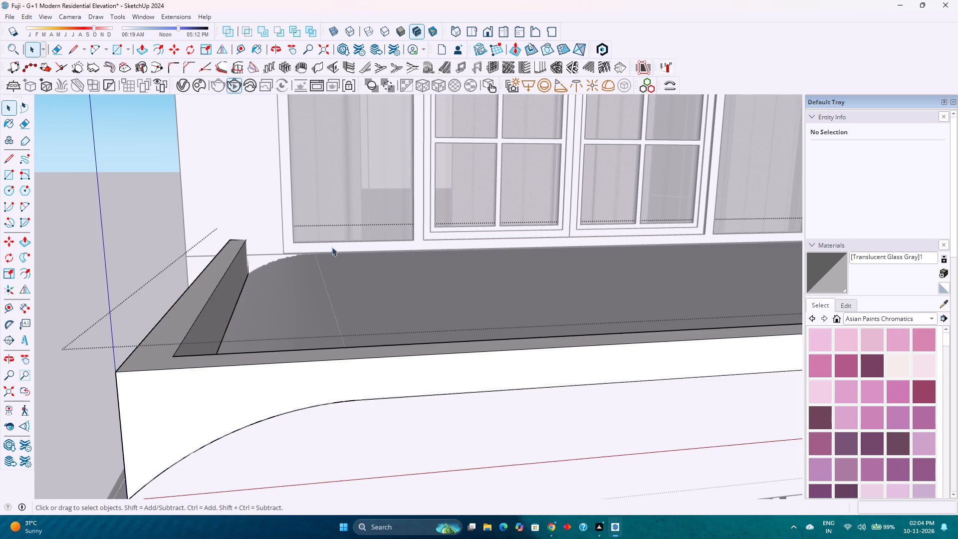
Draw a line about 1' 1" long, parallel to the red axis, from the balcony floor curve's inner end to the parapet's vertical edge.
{"action": "scroll", "coordinate": [324, 168], "scroll_direction": "up", "scroll_amount": 3}
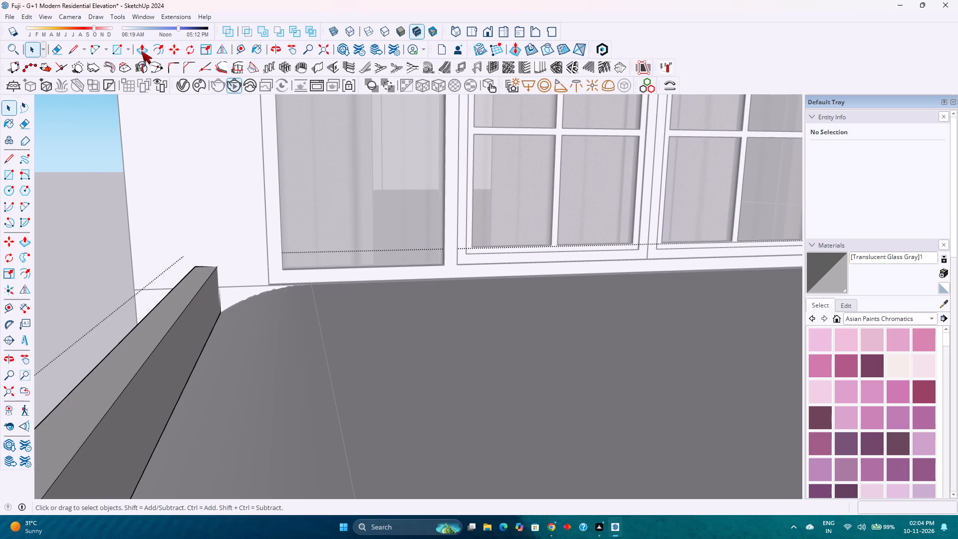
{"action": "left_click", "coordinate": [74, 52]}
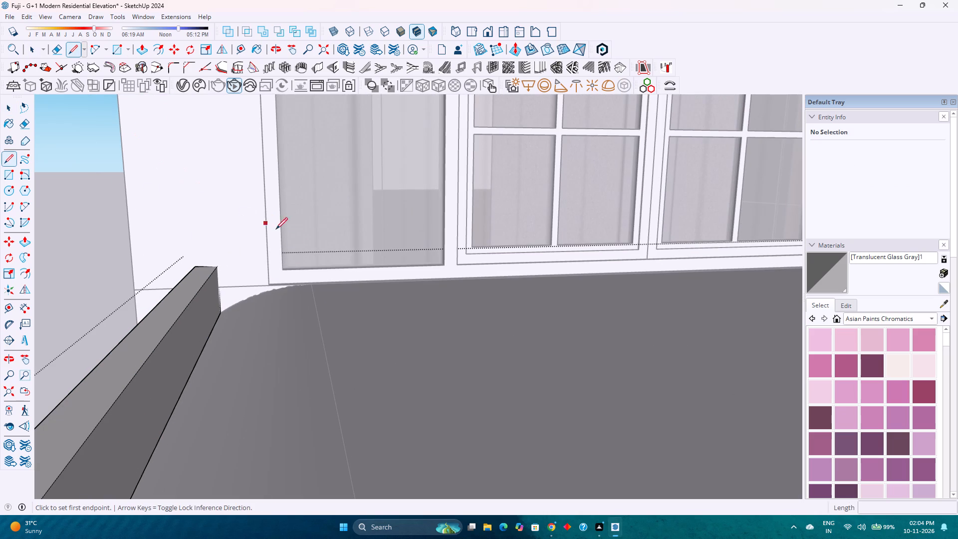
{"action": "scroll", "coordinate": [307, 279], "scroll_direction": "up", "scroll_amount": 10}
{"action": "middle_click_drag", "start_coordinate": [297, 307], "coordinate": [321, 262]}
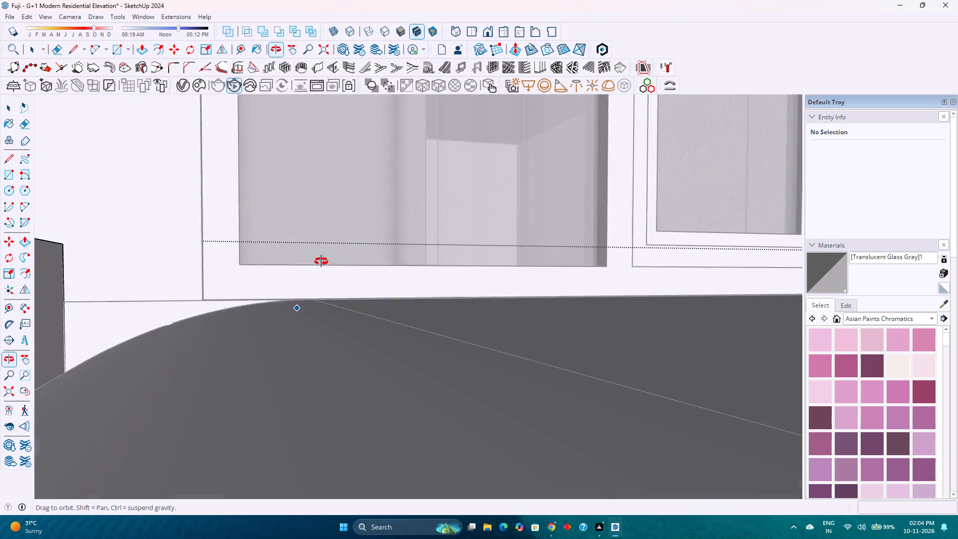
{"action": "middle_click_drag", "start_coordinate": [321, 262], "coordinate": [260, 280]}
{"action": "middle_click", "coordinate": [260, 280]}
{"action": "scroll", "coordinate": [162, 295], "scroll_direction": "up", "scroll_amount": 6}
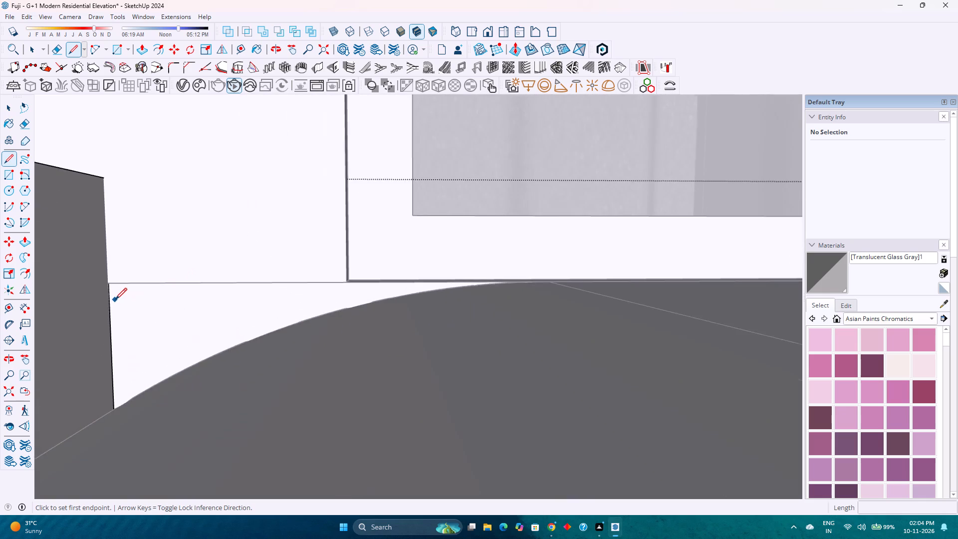
{"action": "scroll", "coordinate": [115, 299], "scroll_direction": "up", "scroll_amount": 3}
{"action": "middle_click_drag", "start_coordinate": [114, 296], "coordinate": [145, 364]}
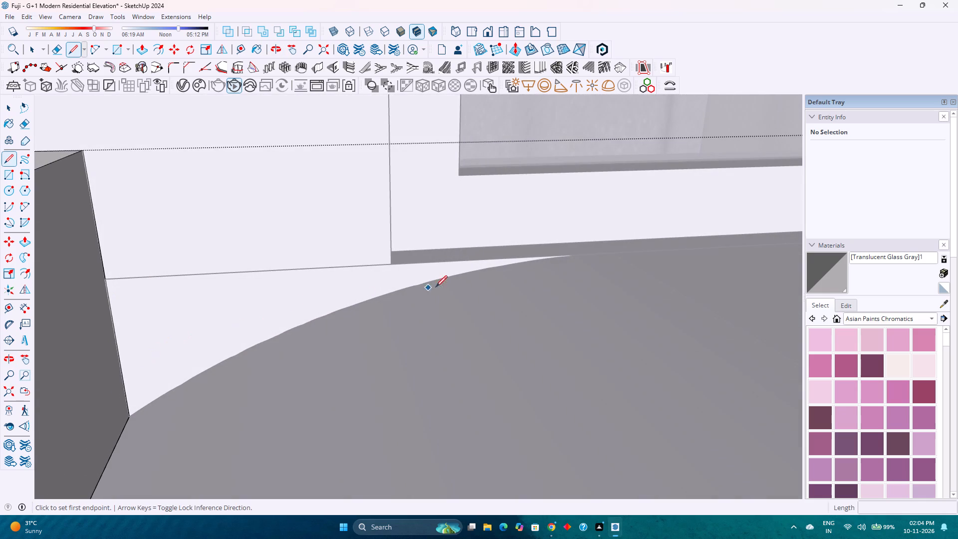
{"action": "left_click", "coordinate": [617, 252]}
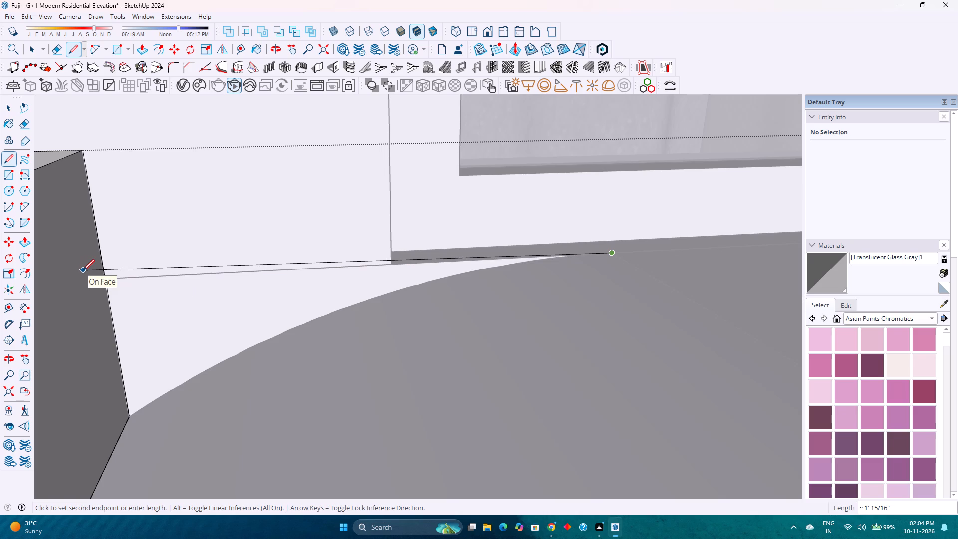
{"action": "key", "text": "Right"}
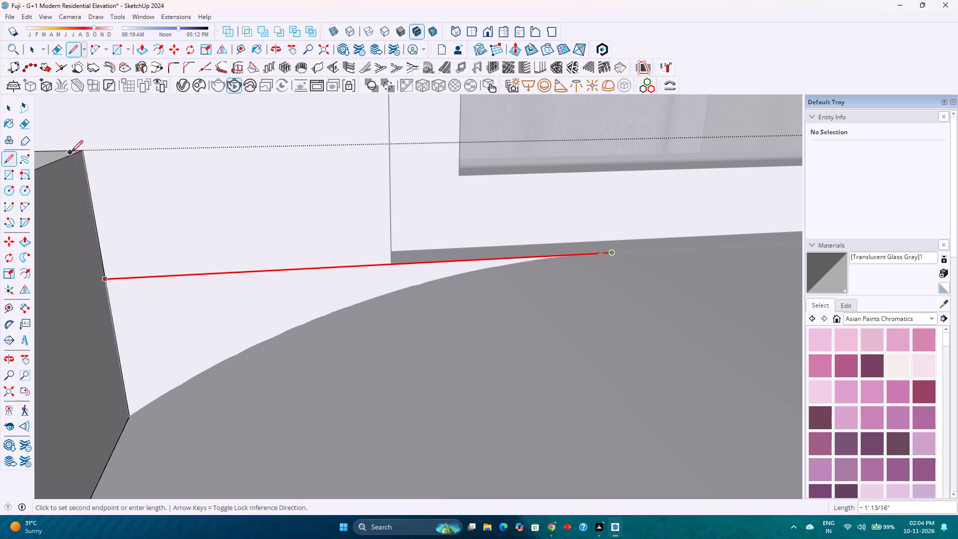
{"action": "left_click", "coordinate": [80, 149]}
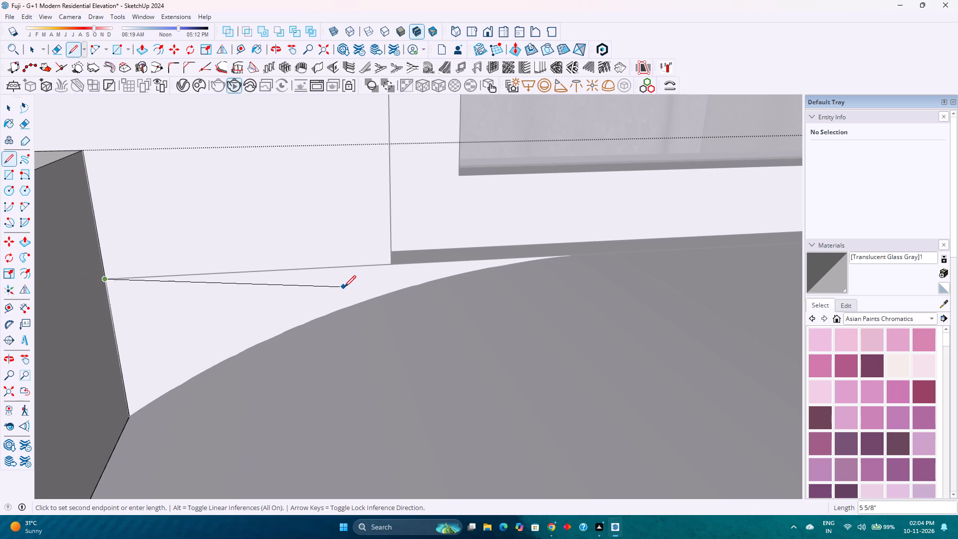
Draw a 2-point arc about 1' 1" end to end along the curved floor edge, from the line's start to the parapet's bottom corner.
{"action": "key", "text": "a"}
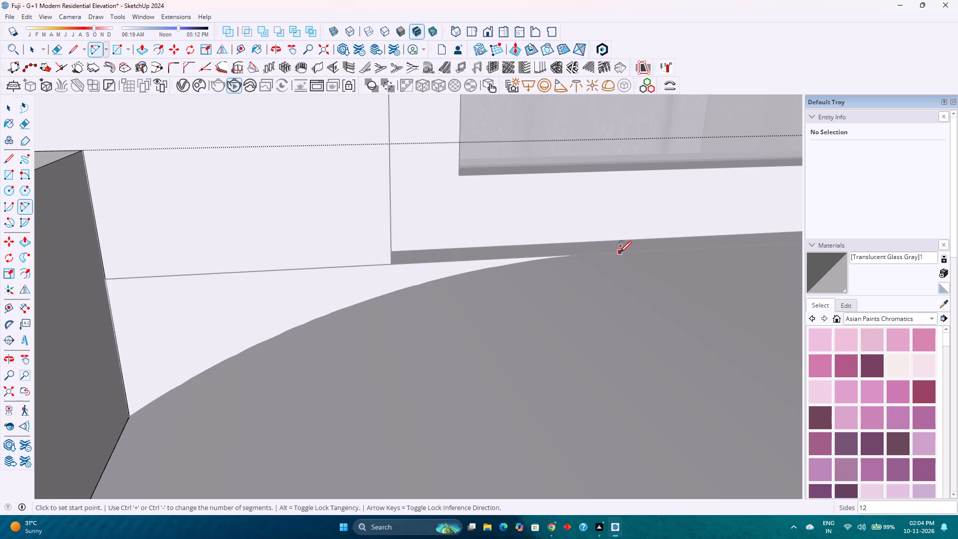
{"action": "middle_click_drag", "start_coordinate": [620, 253], "coordinate": [606, 295]}
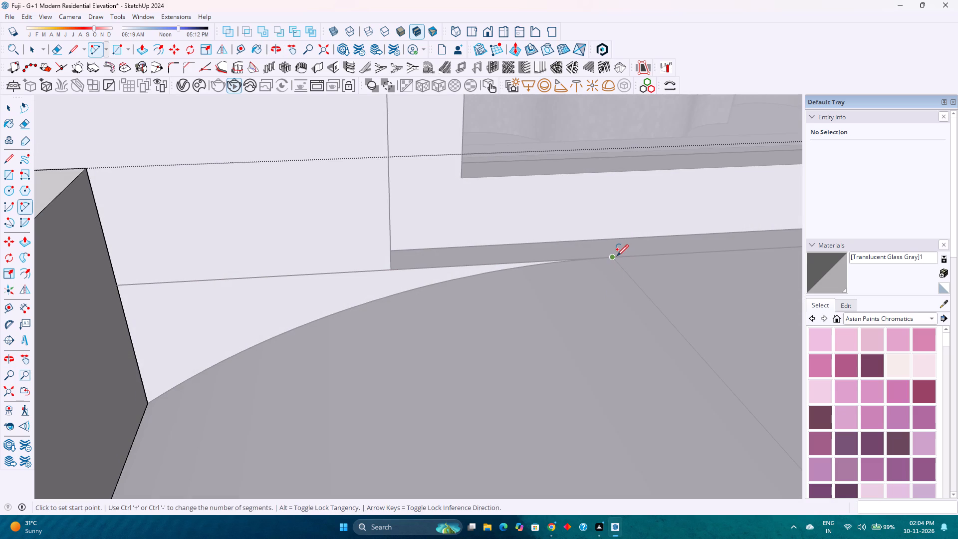
{"action": "left_click", "coordinate": [617, 256]}
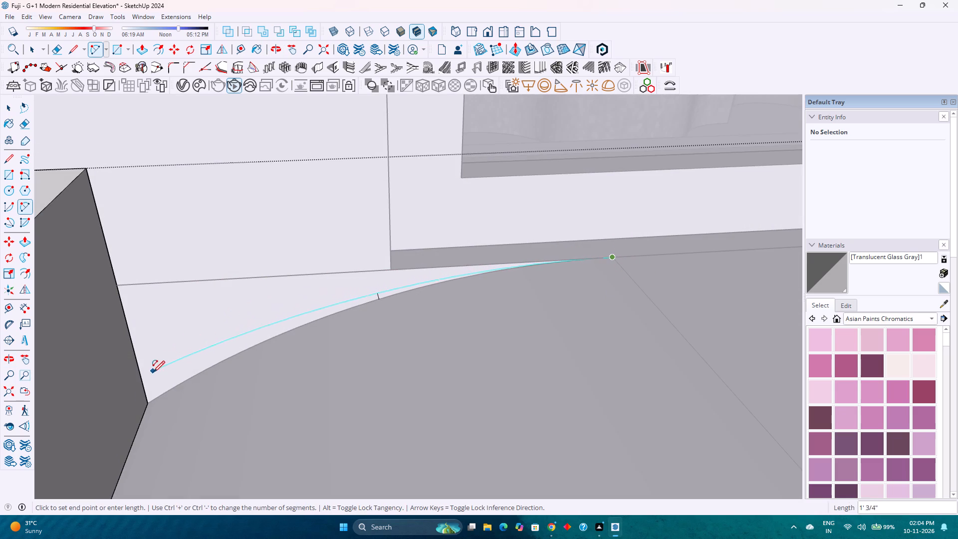
{"action": "left_click", "coordinate": [151, 403]}
{"action": "left_click", "coordinate": [151, 403]}
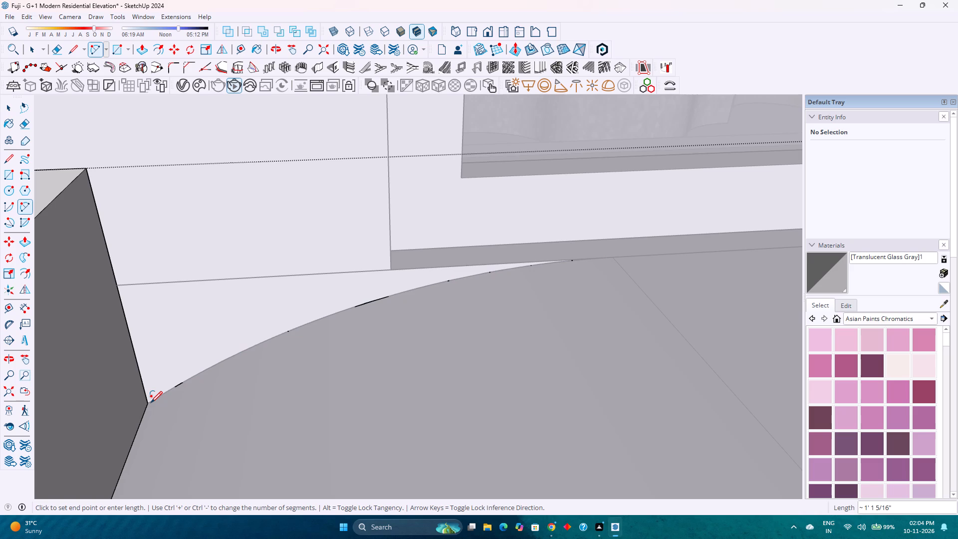
{"action": "key", "text": "space"}
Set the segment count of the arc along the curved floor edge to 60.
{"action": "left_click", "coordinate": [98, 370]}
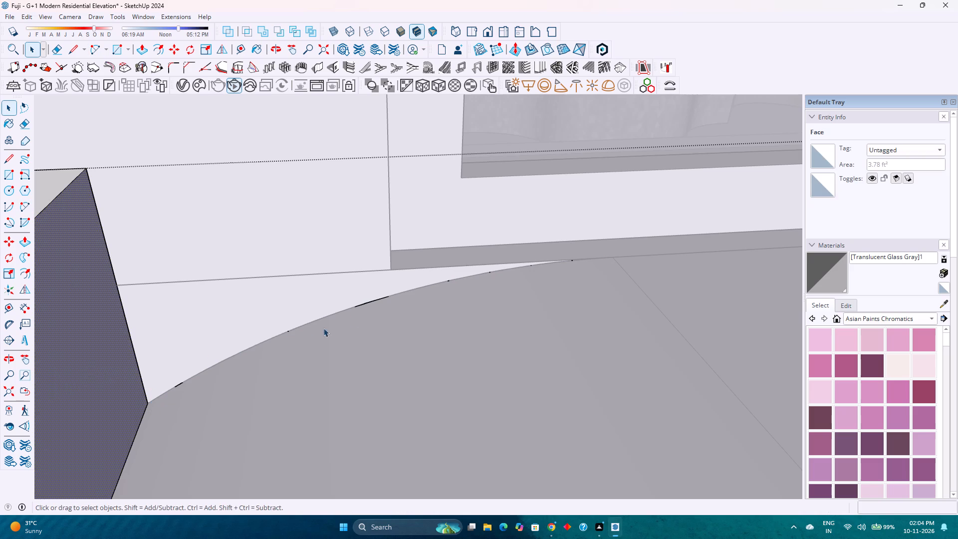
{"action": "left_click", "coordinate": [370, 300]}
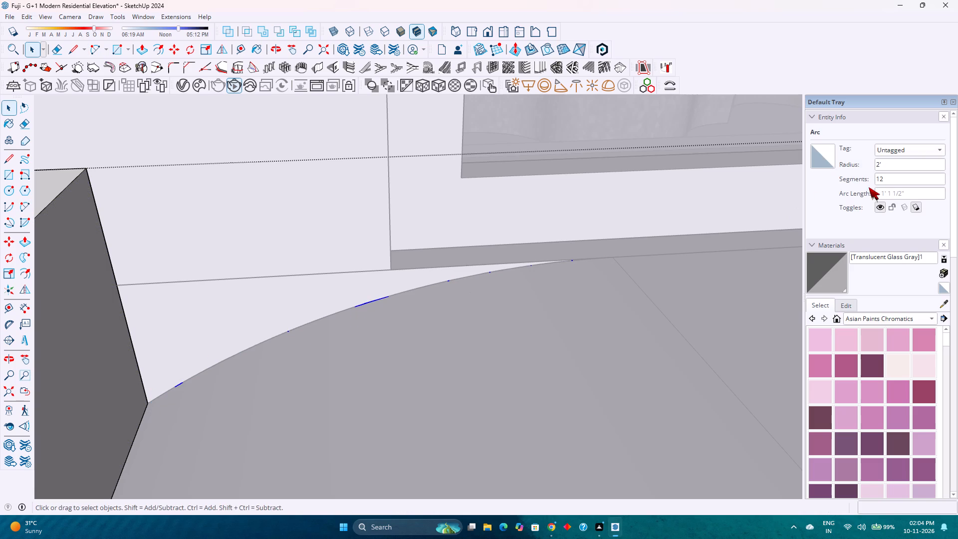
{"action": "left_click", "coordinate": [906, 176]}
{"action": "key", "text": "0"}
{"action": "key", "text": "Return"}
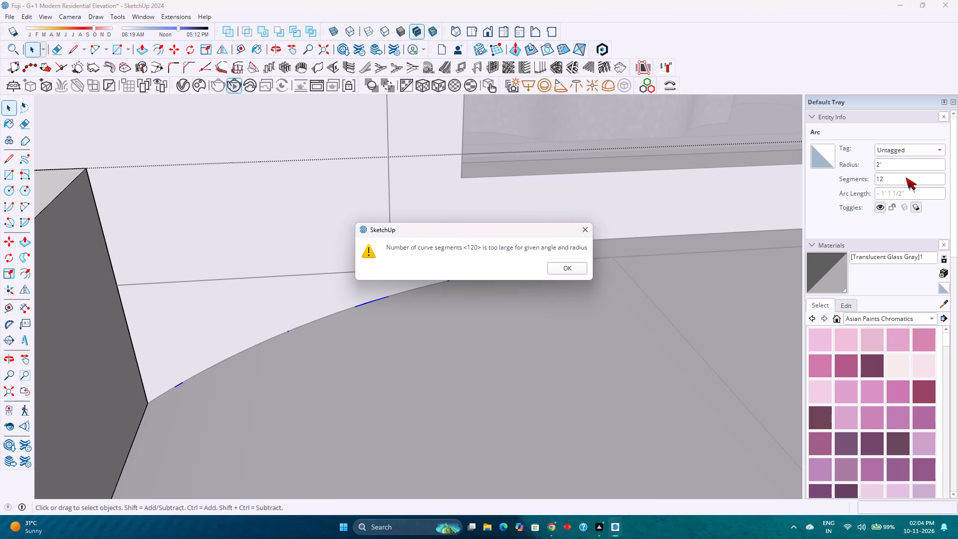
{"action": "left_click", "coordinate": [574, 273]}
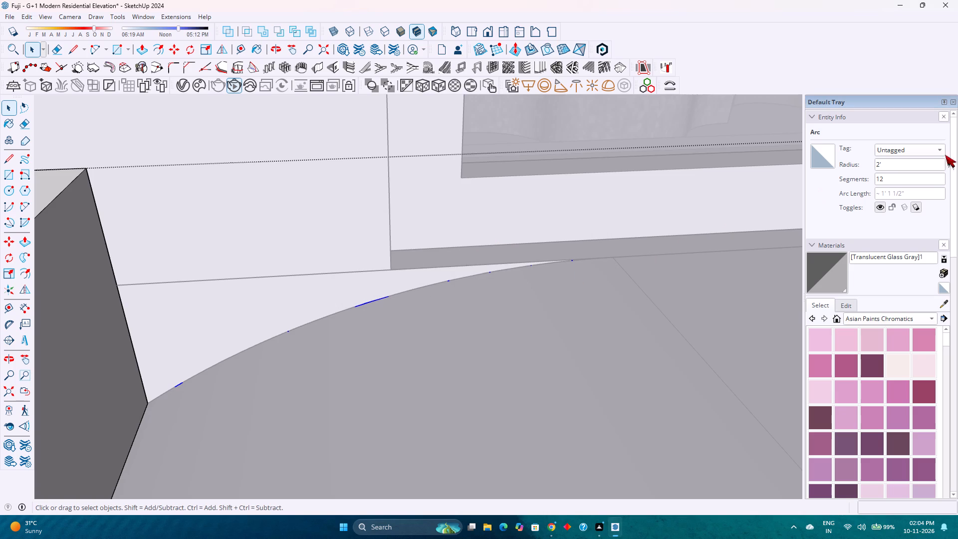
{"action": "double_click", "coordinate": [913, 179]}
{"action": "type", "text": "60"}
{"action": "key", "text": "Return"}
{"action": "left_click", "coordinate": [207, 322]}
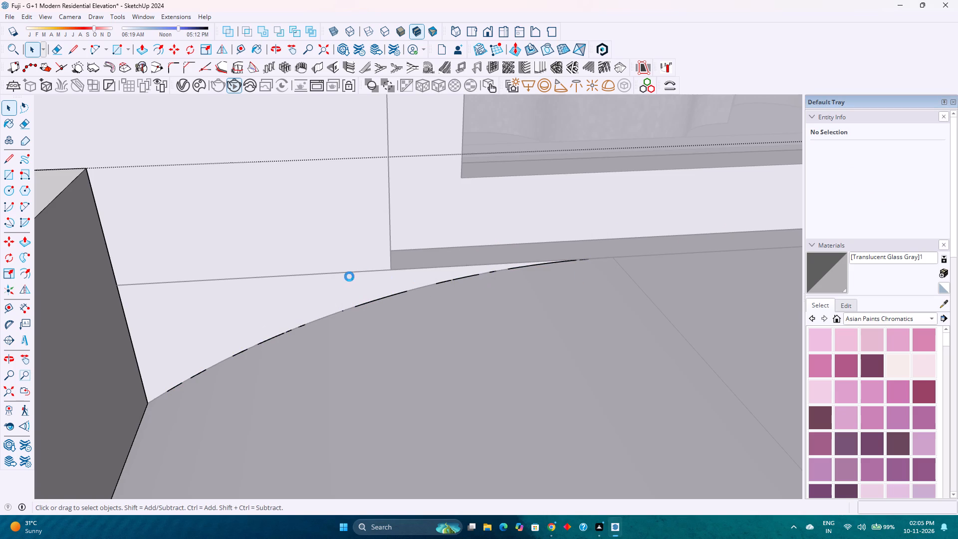
Draw a line about 3 11/16" long up the parapet's end edge, from its bottom corner to the red-axis line's end.
{"action": "double_click", "coordinate": [328, 288]}
{"action": "scroll", "coordinate": [300, 305], "scroll_direction": "down", "scroll_amount": 3}
{"action": "double_click", "coordinate": [147, 340]}
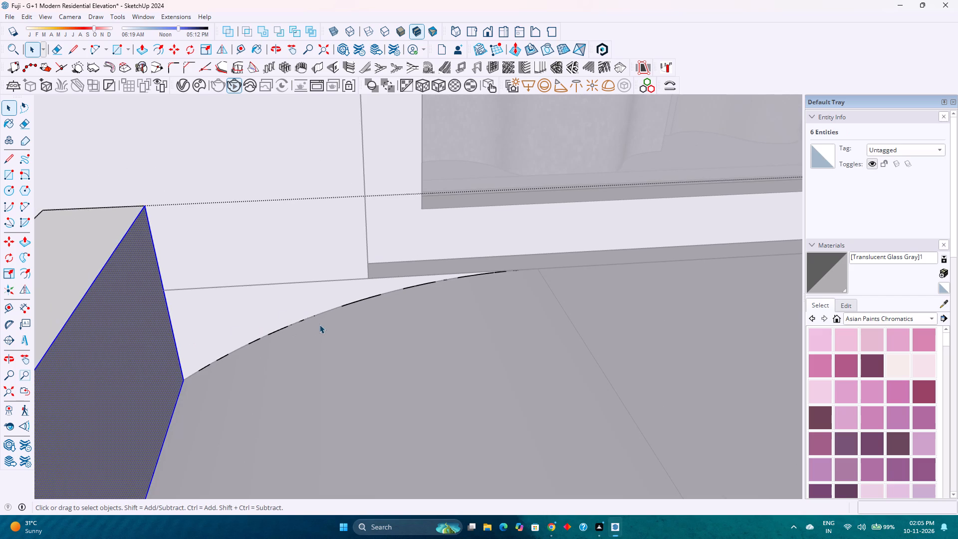
{"action": "scroll", "coordinate": [490, 285], "scroll_direction": "up", "scroll_amount": 1}
{"action": "middle_click_drag", "start_coordinate": [492, 285], "coordinate": [289, 338]}
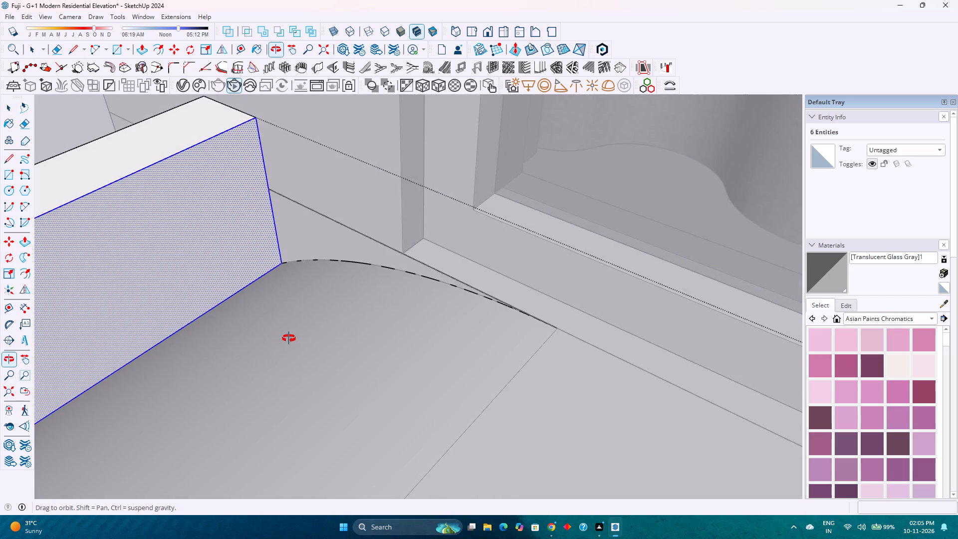
{"action": "middle_click_drag", "start_coordinate": [289, 338], "coordinate": [300, 335]}
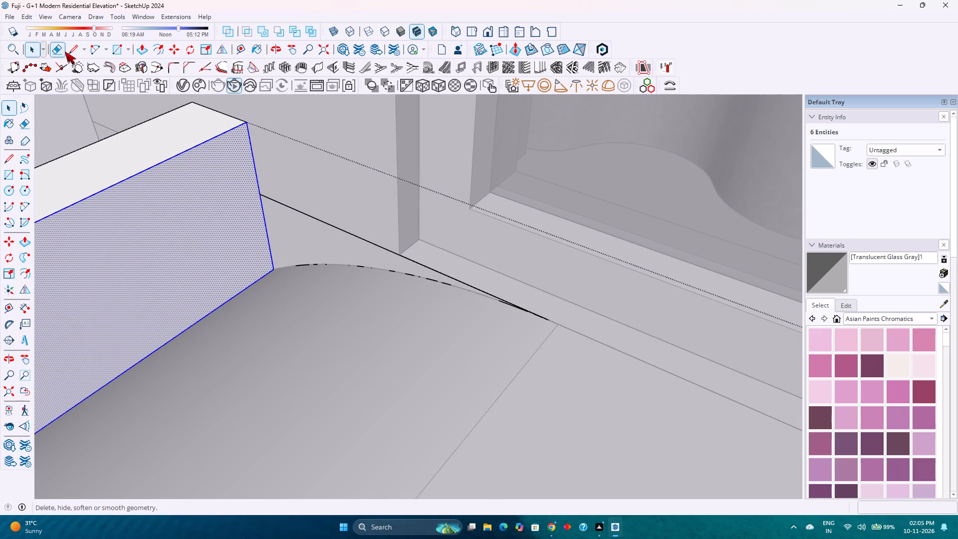
{"action": "left_click", "coordinate": [72, 50]}
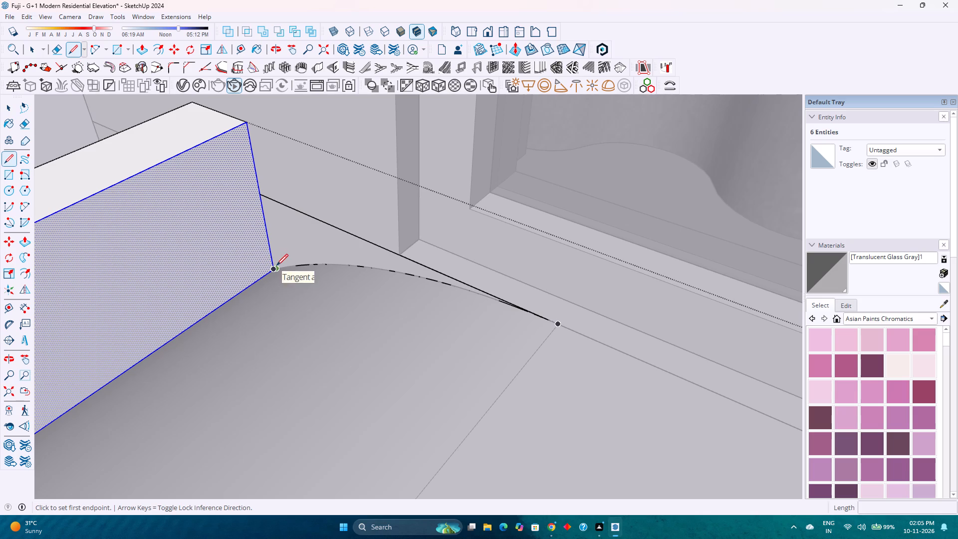
{"action": "left_click", "coordinate": [274, 266]}
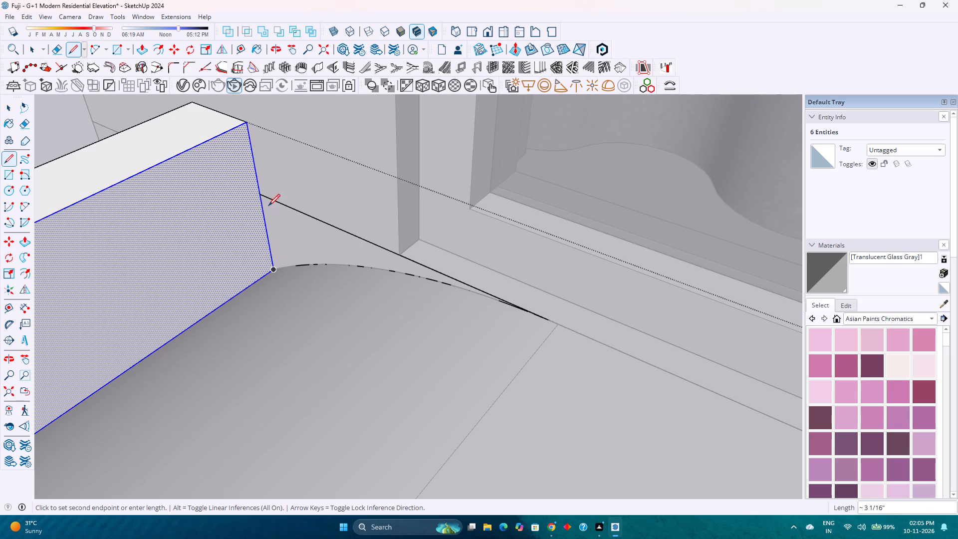
{"action": "left_click", "coordinate": [262, 195]}
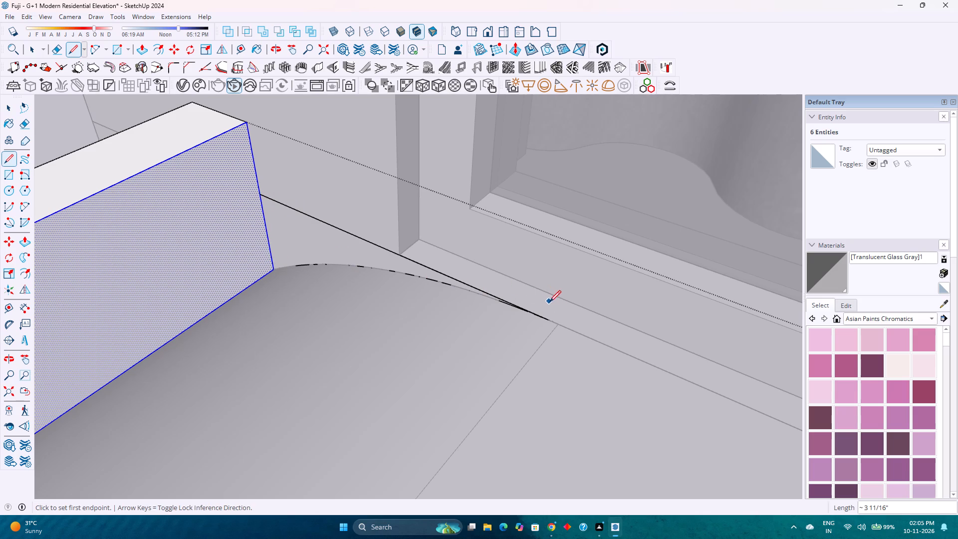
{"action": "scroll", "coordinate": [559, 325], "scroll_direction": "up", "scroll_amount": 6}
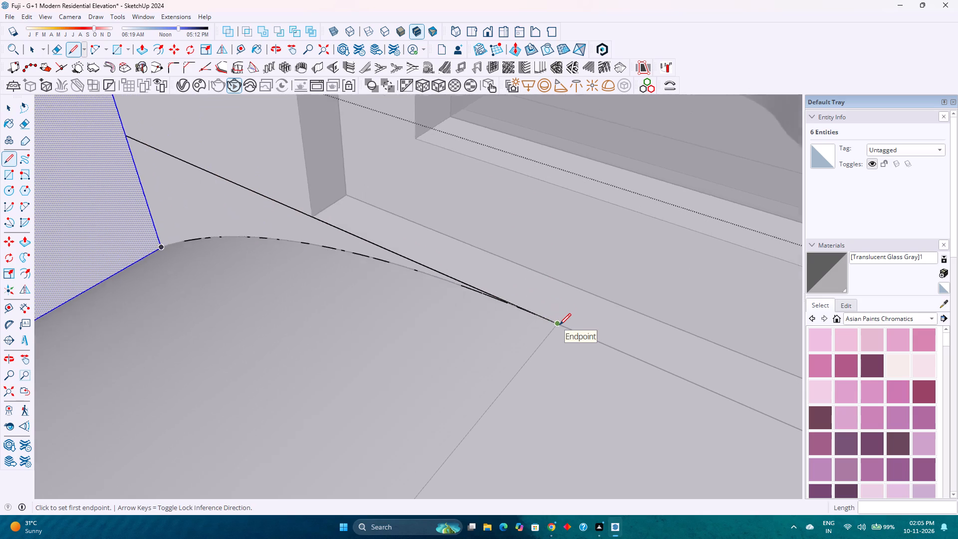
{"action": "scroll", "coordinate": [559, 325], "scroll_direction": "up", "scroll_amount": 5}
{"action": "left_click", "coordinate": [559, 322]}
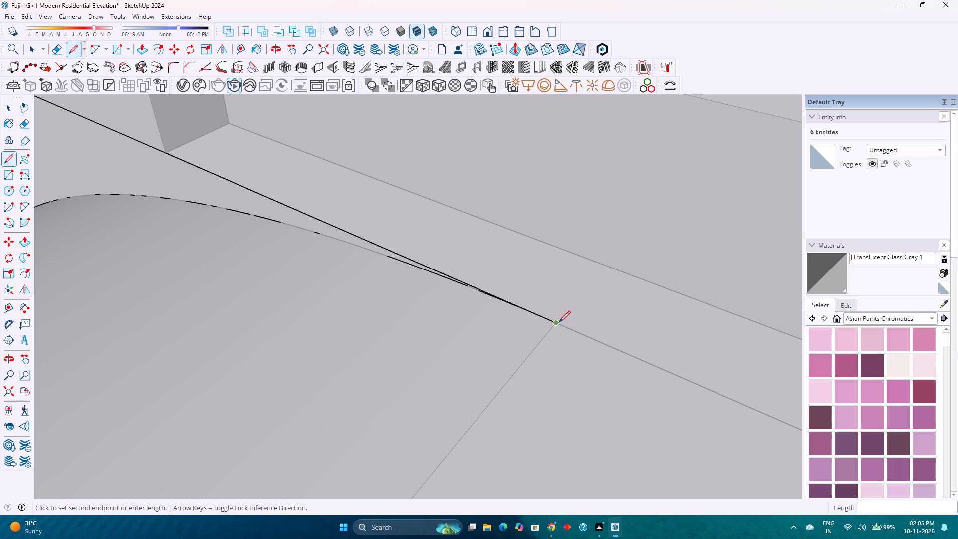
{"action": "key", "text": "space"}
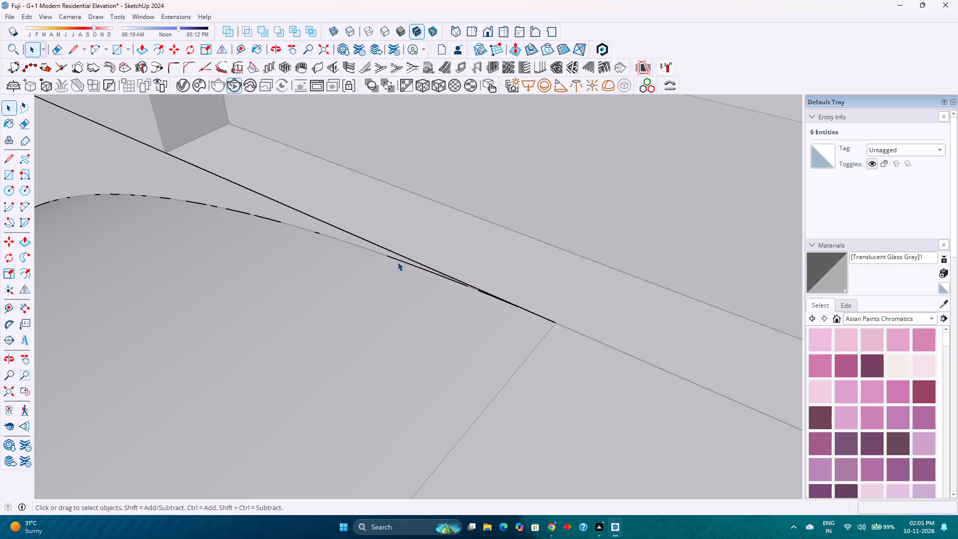
Delete the 60-segment arc along the curved floor edge.
{"action": "left_click", "coordinate": [398, 262]}
{"action": "left_click", "coordinate": [400, 261]}
{"action": "key", "text": "Delete"}
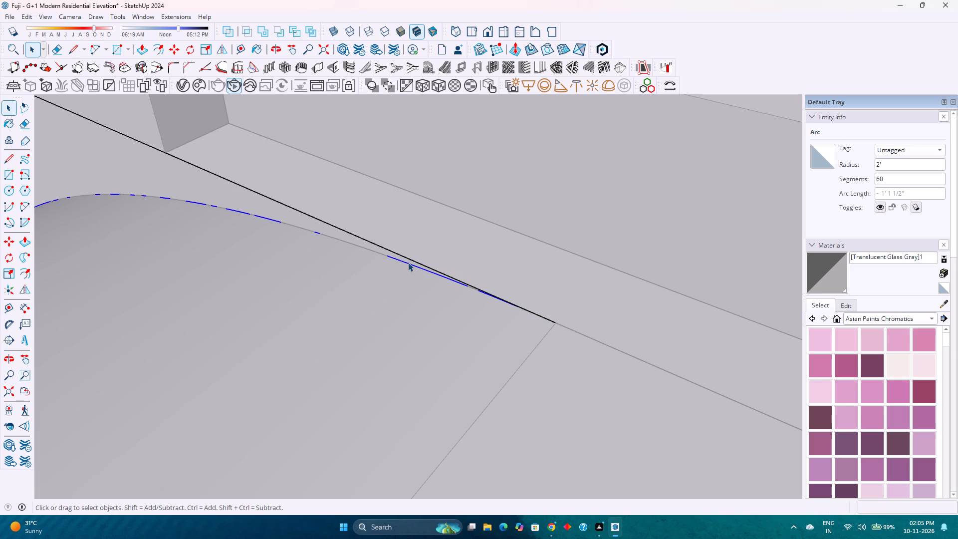
Redraw a 2-point arc about 1' 1 3/8" end to end along the curved floor edge, from the parapet's bottom corner to the floor curve's inner end.
{"action": "scroll", "coordinate": [562, 315], "scroll_direction": "down", "scroll_amount": 5}
{"action": "middle_click_drag", "start_coordinate": [384, 306], "coordinate": [435, 304]}
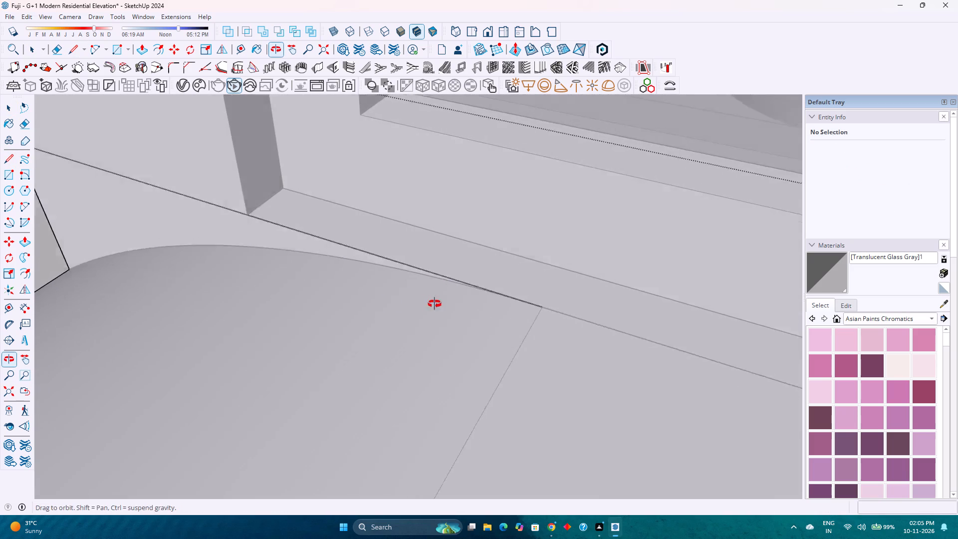
{"action": "middle_click_drag", "start_coordinate": [435, 304], "coordinate": [442, 303]}
{"action": "scroll", "coordinate": [442, 303], "scroll_direction": "down", "scroll_amount": 5}
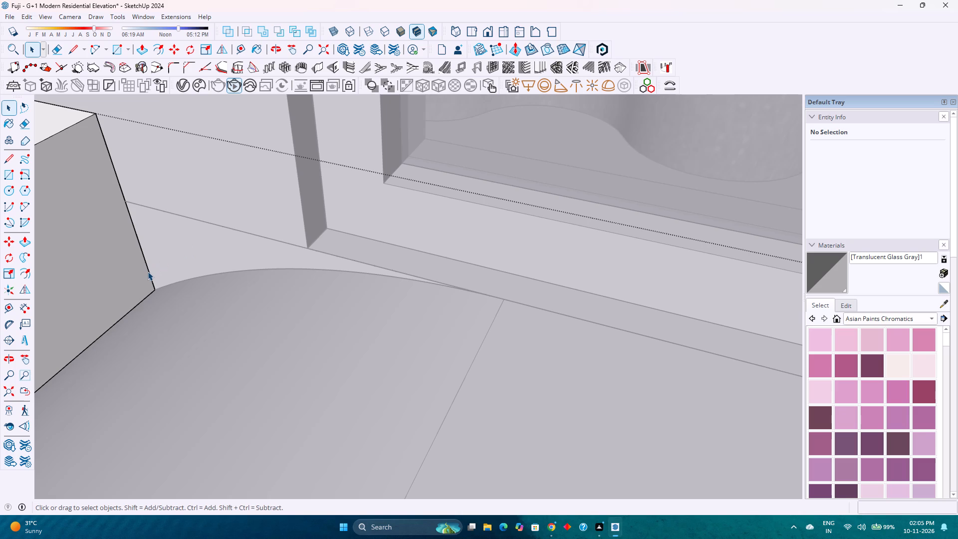
{"action": "left_click", "coordinate": [148, 272]}
{"action": "left_click", "coordinate": [168, 213]}
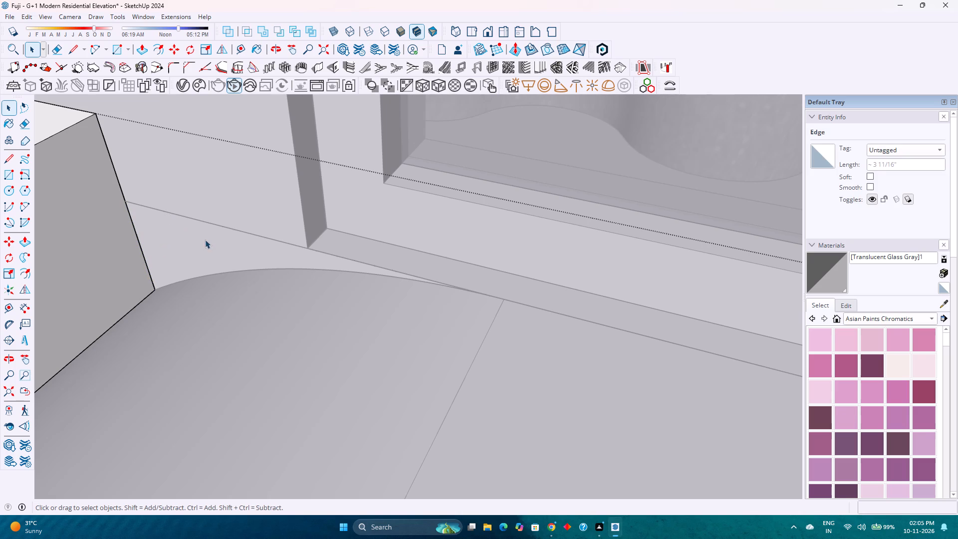
{"action": "middle_click_drag", "start_coordinate": [298, 290], "coordinate": [263, 302]}
{"action": "scroll", "coordinate": [264, 298], "scroll_direction": "down", "scroll_amount": 2}
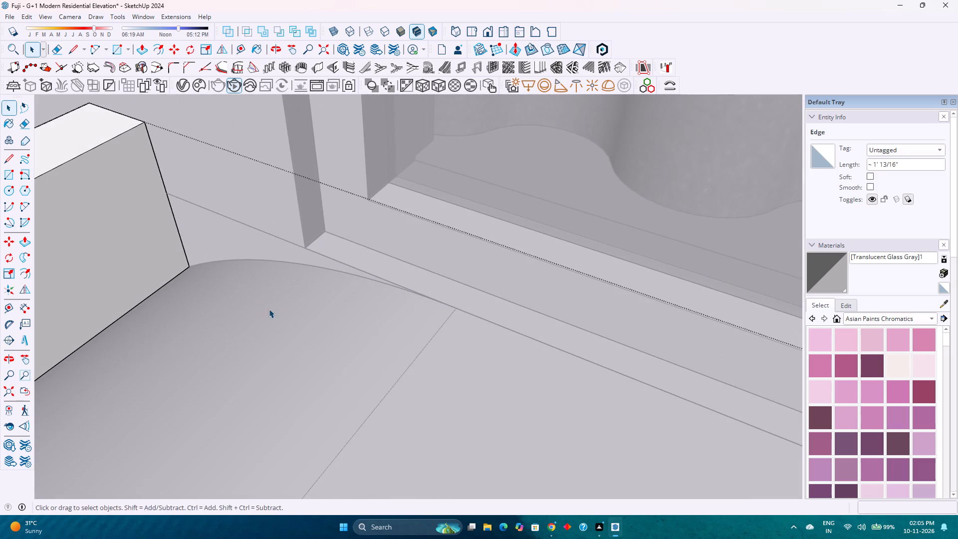
{"action": "middle_click_drag", "start_coordinate": [269, 309], "coordinate": [343, 285]}
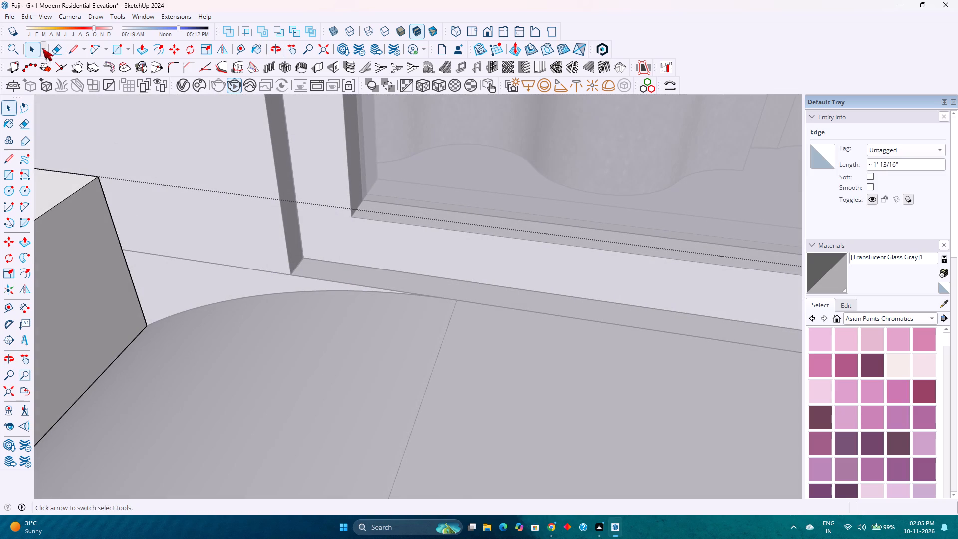
{"action": "left_click", "coordinate": [97, 52]}
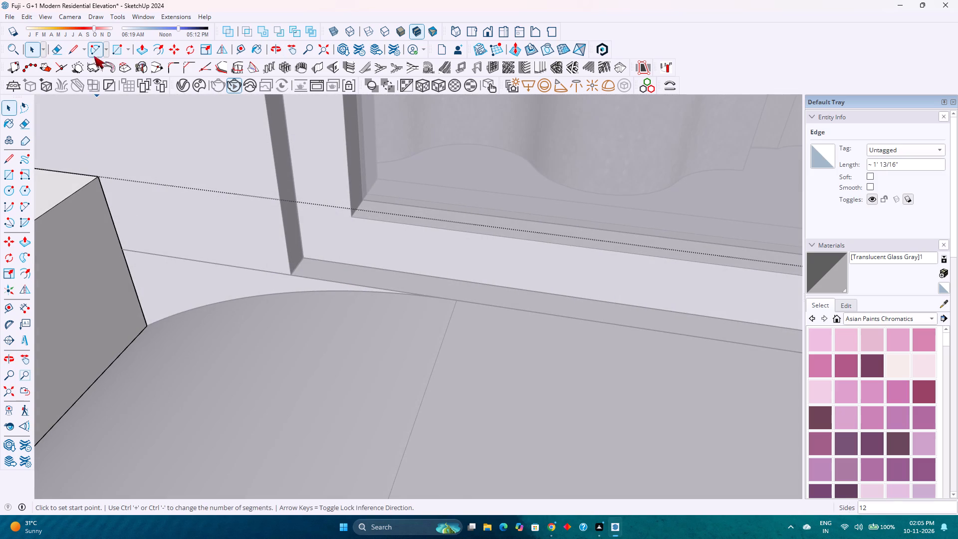
{"action": "left_click", "coordinate": [148, 321]}
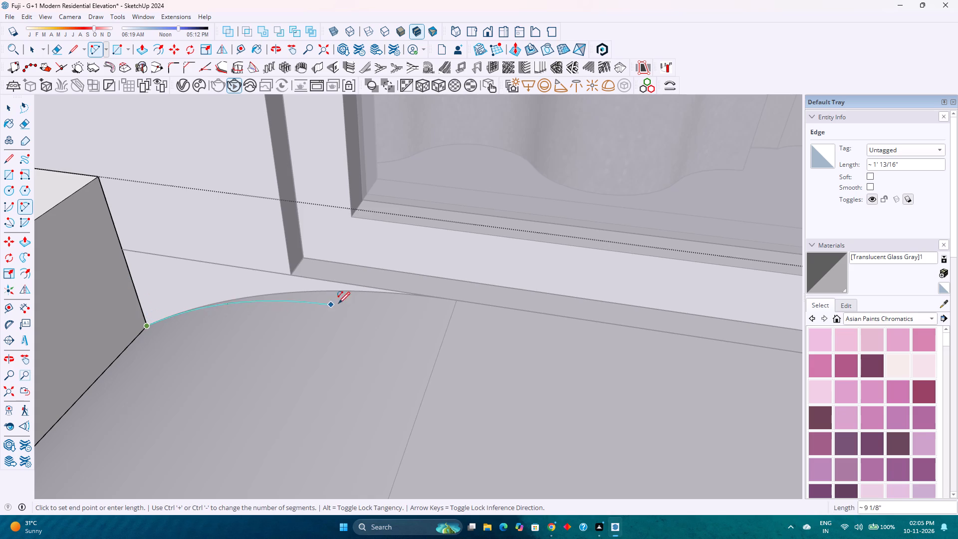
{"action": "left_click", "coordinate": [458, 301]}
{"action": "left_click", "coordinate": [458, 301]}
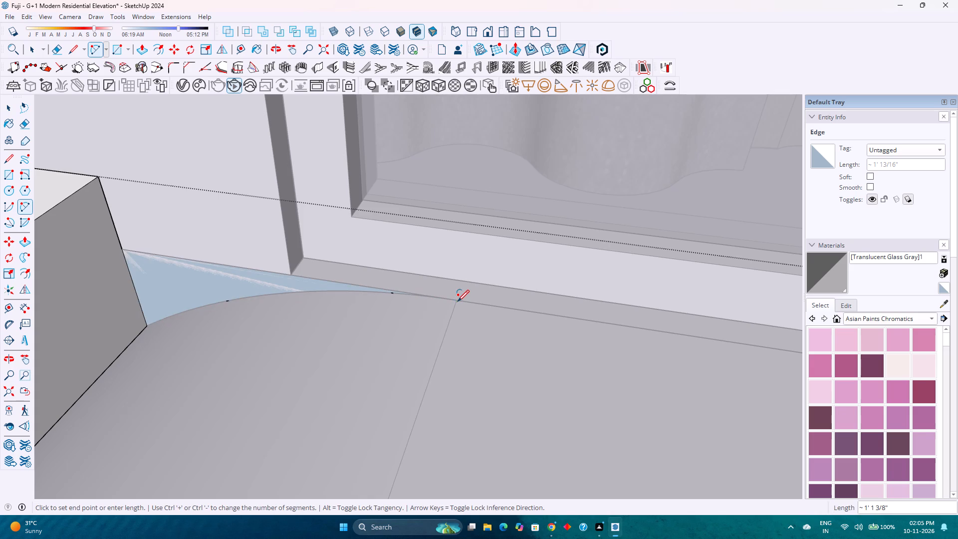
{"action": "key", "text": "space"}
Set the redrawn floor-edge arc to 60 segments.
{"action": "left_click", "coordinate": [391, 293]}
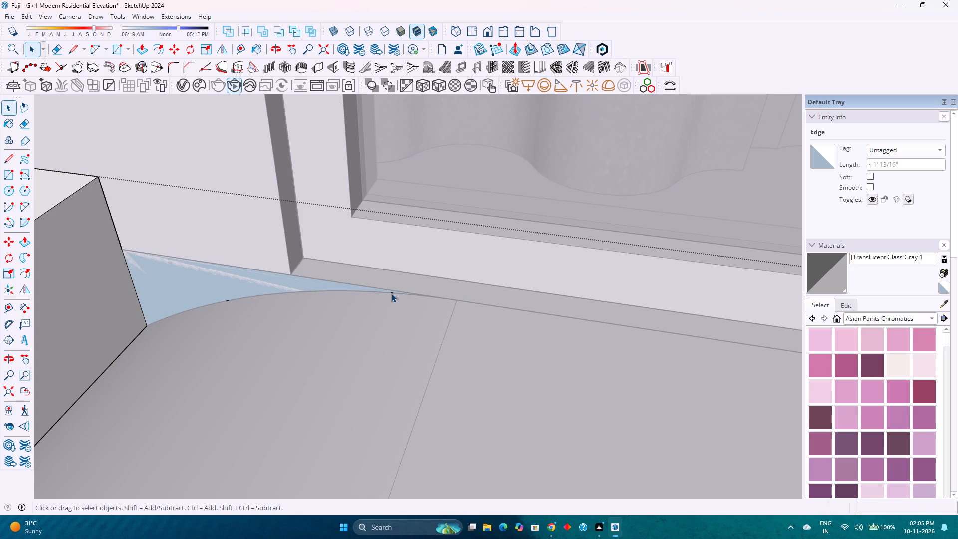
{"action": "double_click", "coordinate": [900, 185]}
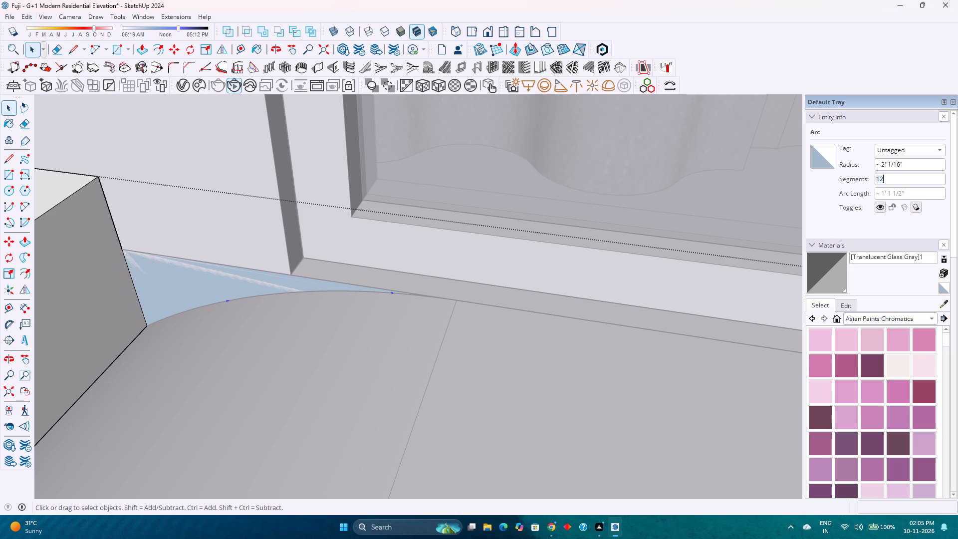
{"action": "type", "text": "60"}
{"action": "key", "text": "Return"}
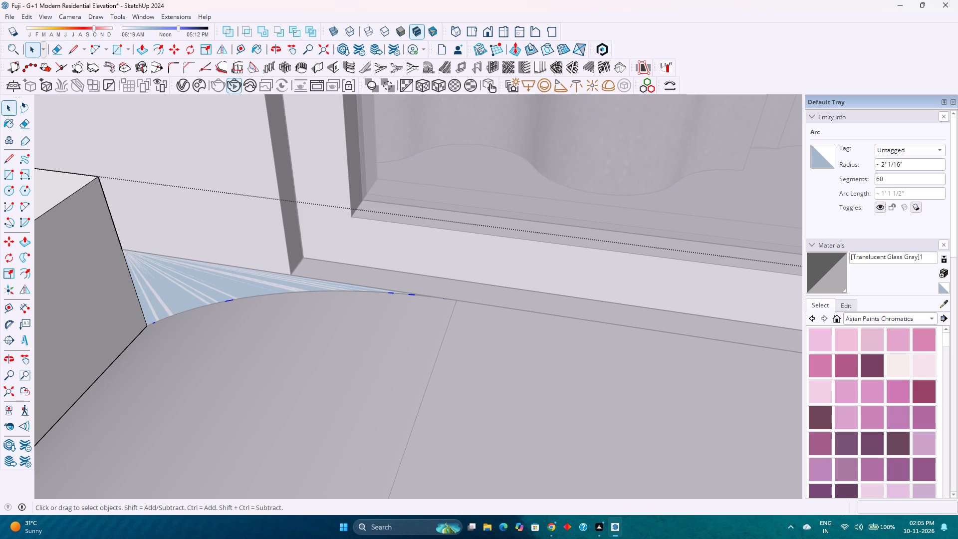
Push/Pull the small face beside the parapet about 6' 10 5/8" along the curved floor to the front parapet's inner face.
{"action": "scroll", "coordinate": [335, 290], "scroll_direction": "down", "scroll_amount": 18}
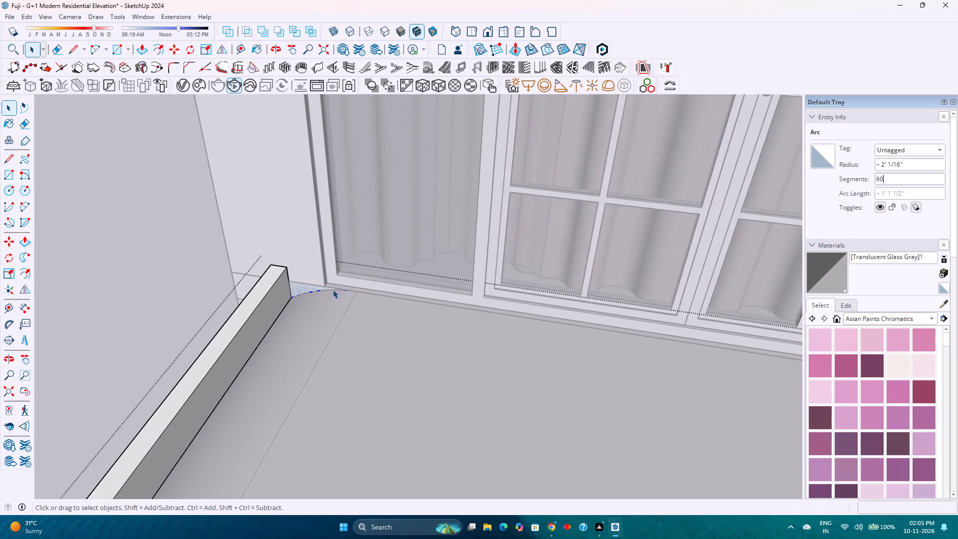
{"action": "scroll", "coordinate": [333, 289], "scroll_direction": "down", "scroll_amount": 7}
{"action": "key", "text": "p"}
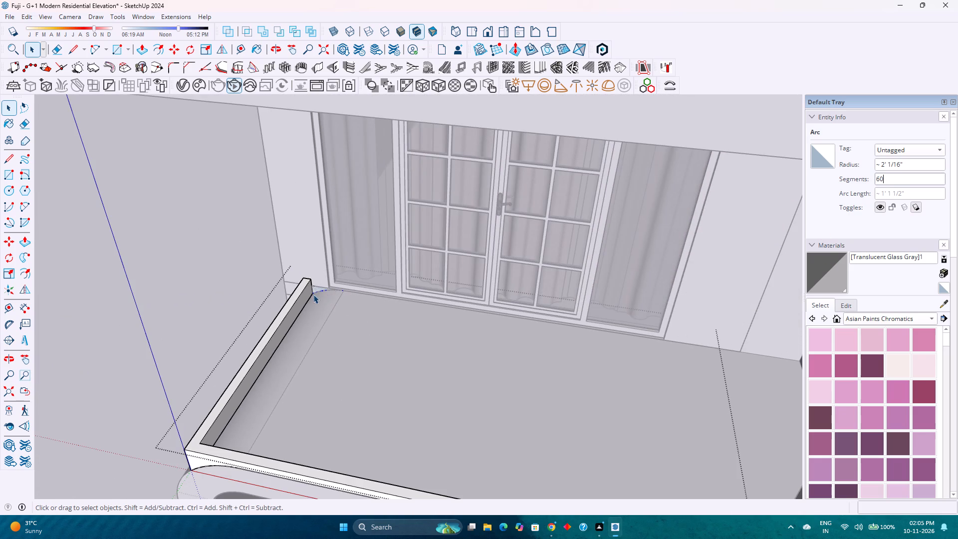
{"action": "scroll", "coordinate": [313, 294], "scroll_direction": "up", "scroll_amount": 8}
{"action": "left_click", "coordinate": [316, 286]}
{"action": "key", "text": "p"}
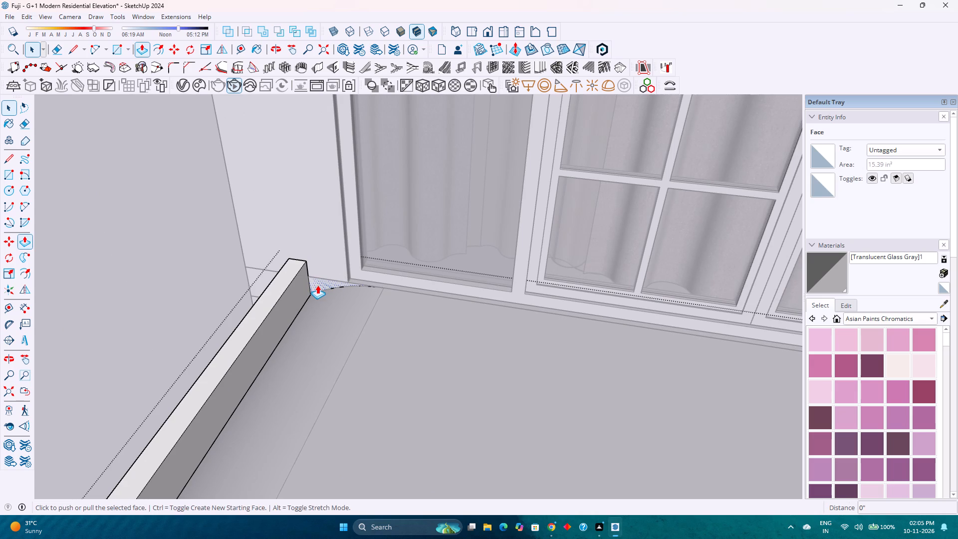
{"action": "left_click", "coordinate": [318, 285]}
{"action": "scroll", "coordinate": [298, 314], "scroll_direction": "down", "scroll_amount": 14}
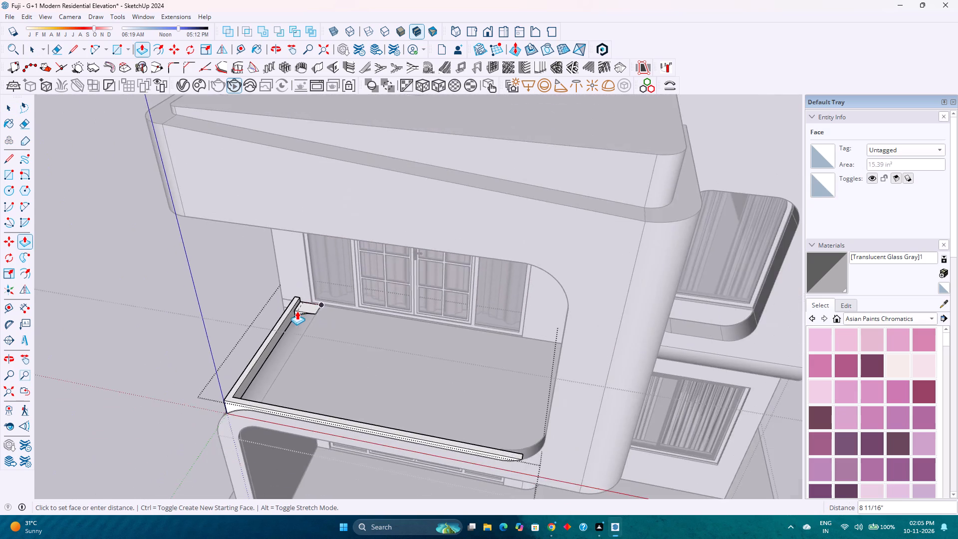
{"action": "middle_click_drag", "start_coordinate": [304, 317], "coordinate": [210, 360]}
{"action": "middle_click", "coordinate": [210, 360]}
{"action": "scroll", "coordinate": [209, 360], "scroll_direction": "up", "scroll_amount": 11}
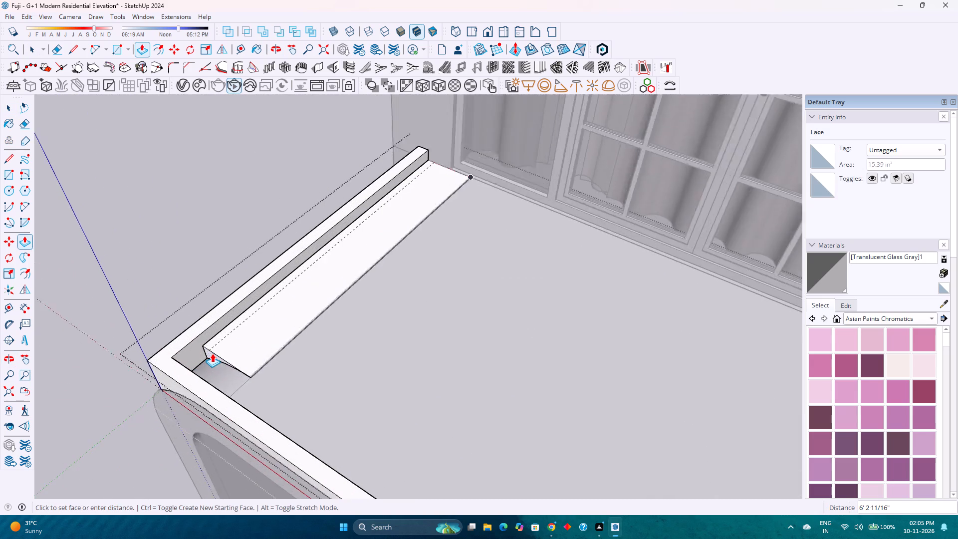
{"action": "scroll", "coordinate": [212, 353], "scroll_direction": "up", "scroll_amount": 5}
{"action": "middle_click_drag", "start_coordinate": [215, 351], "coordinate": [32, 376]}
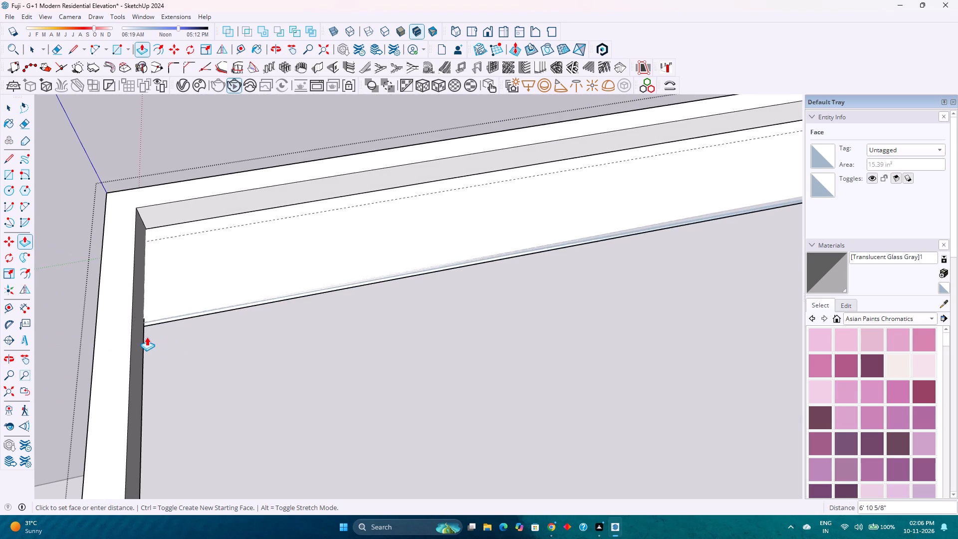
{"action": "left_click", "coordinate": [143, 336]}
{"action": "scroll", "coordinate": [186, 322], "scroll_direction": "down", "scroll_amount": 2}
{"action": "middle_click_drag", "start_coordinate": [187, 325], "coordinate": [487, 259]}
{"action": "scroll", "coordinate": [446, 277], "scroll_direction": "down", "scroll_amount": 11}
{"action": "key", "text": "space"}
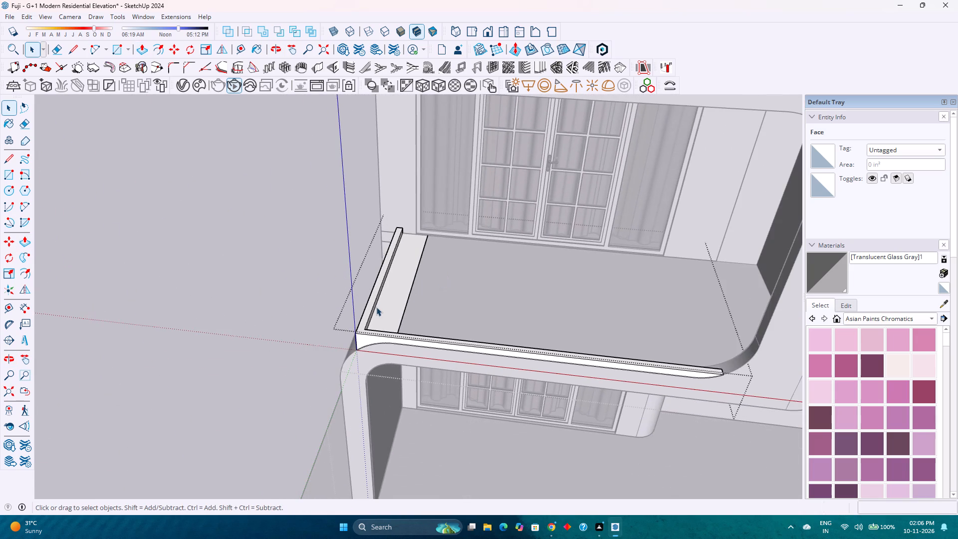
Exit the balcony parapet group back to the curved frame group.
{"action": "scroll", "coordinate": [376, 307], "scroll_direction": "down", "scroll_amount": 5}
{"action": "left_click", "coordinate": [271, 379]}
{"action": "middle_click_drag", "start_coordinate": [274, 372], "coordinate": [300, 303]}
{"action": "scroll", "coordinate": [303, 303], "scroll_direction": "down", "scroll_amount": 2}
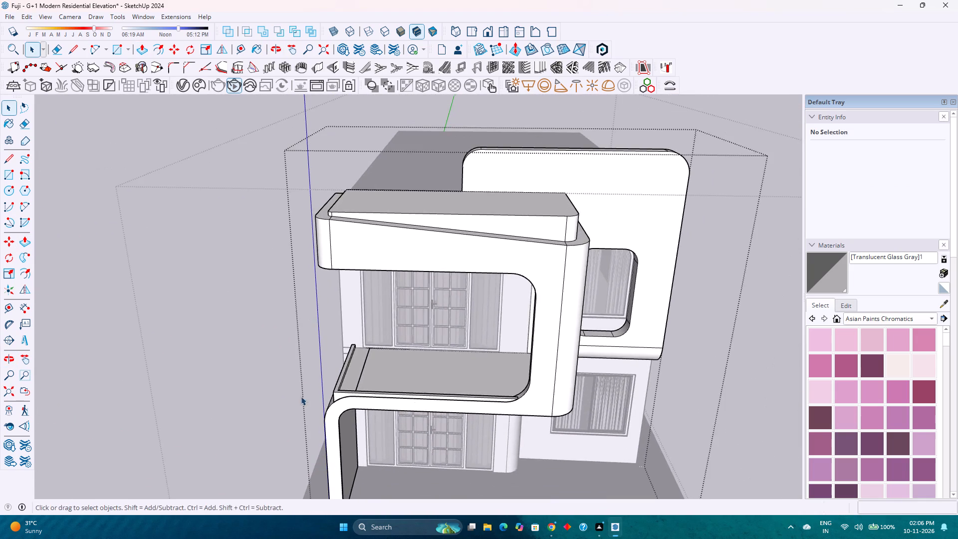
Examine the filled gap between the balcony parapet and curved floor from outside the frame and inside the balcony.
{"action": "middle_click_drag", "start_coordinate": [300, 396], "coordinate": [317, 361]}
{"action": "middle_click", "coordinate": [316, 361]}
{"action": "scroll", "coordinate": [329, 354], "scroll_direction": "up", "scroll_amount": 4}
{"action": "scroll", "coordinate": [418, 289], "scroll_direction": "up", "scroll_amount": 4}
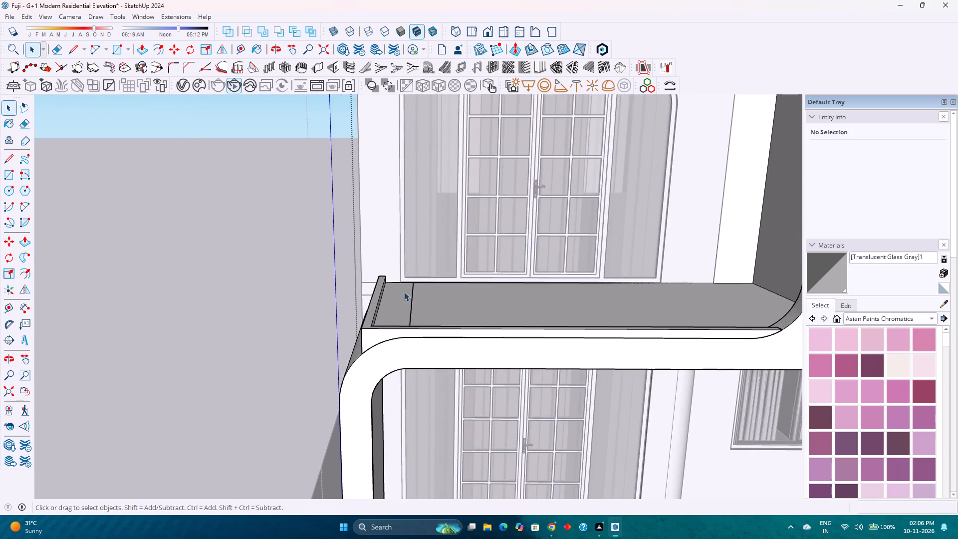
{"action": "scroll", "coordinate": [404, 292], "scroll_direction": "up", "scroll_amount": 7}
{"action": "middle_click_drag", "start_coordinate": [405, 328], "coordinate": [449, 284]}
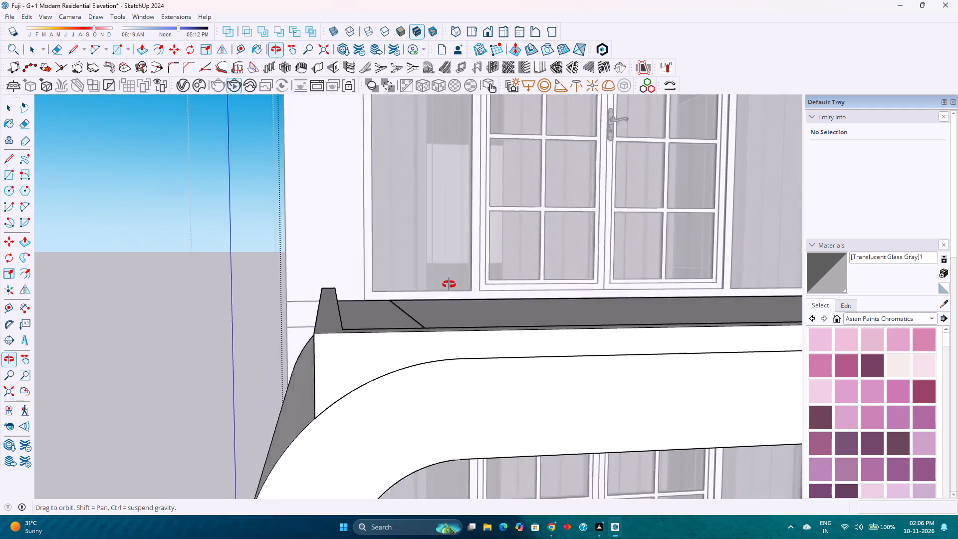
{"action": "middle_click_drag", "start_coordinate": [449, 284], "coordinate": [50, 396]}
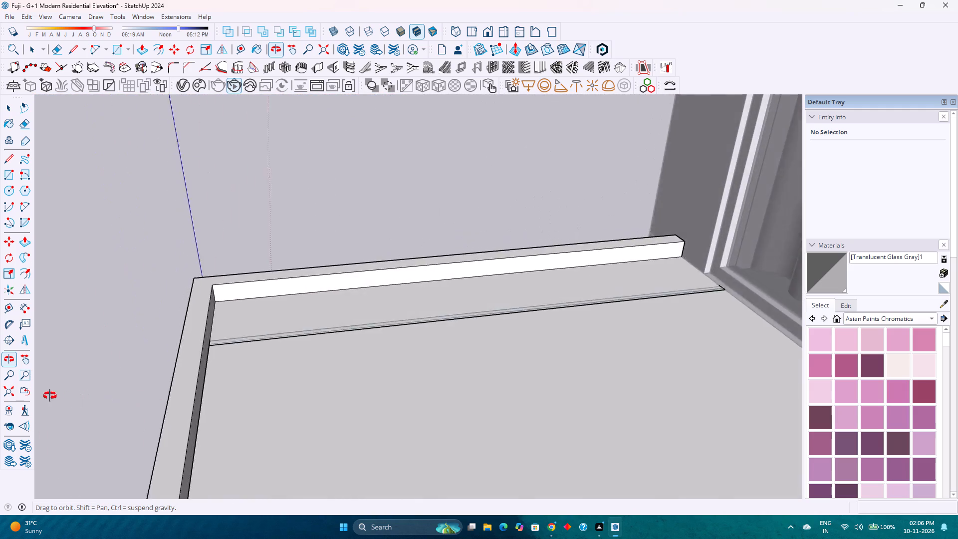
{"action": "middle_click_drag", "start_coordinate": [50, 396], "coordinate": [0, 368]}
{"action": "middle_click", "coordinate": [0, 368]}
{"action": "scroll", "coordinate": [29, 360], "scroll_direction": "down", "scroll_amount": 1}
{"action": "scroll", "coordinate": [210, 353], "scroll_direction": "down", "scroll_amount": 2}
{"action": "middle_click_drag", "start_coordinate": [211, 353], "coordinate": [254, 346]}
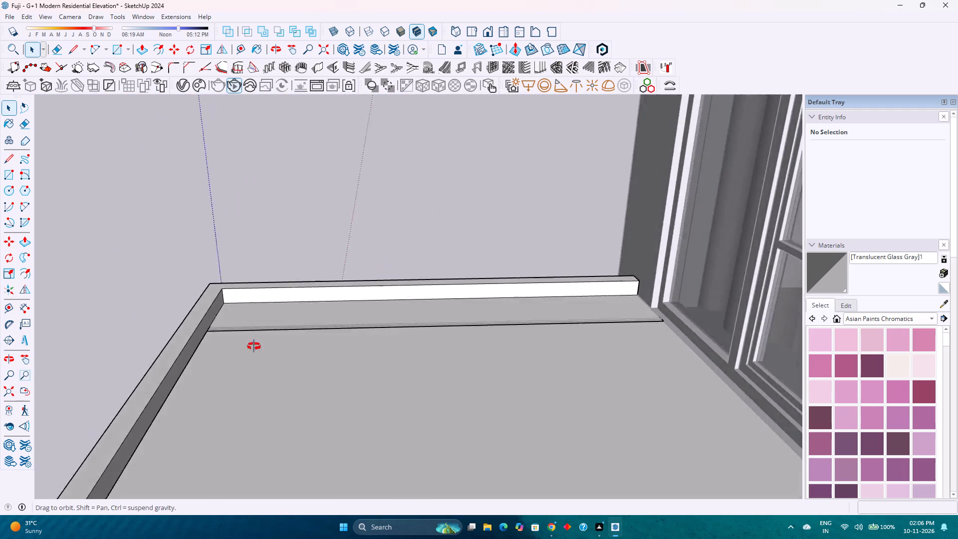
{"action": "middle_click_drag", "start_coordinate": [254, 346], "coordinate": [520, 321]}
{"action": "scroll", "coordinate": [397, 316], "scroll_direction": "down", "scroll_amount": 5}
{"action": "scroll", "coordinate": [239, 366], "scroll_direction": "up", "scroll_amount": 6}
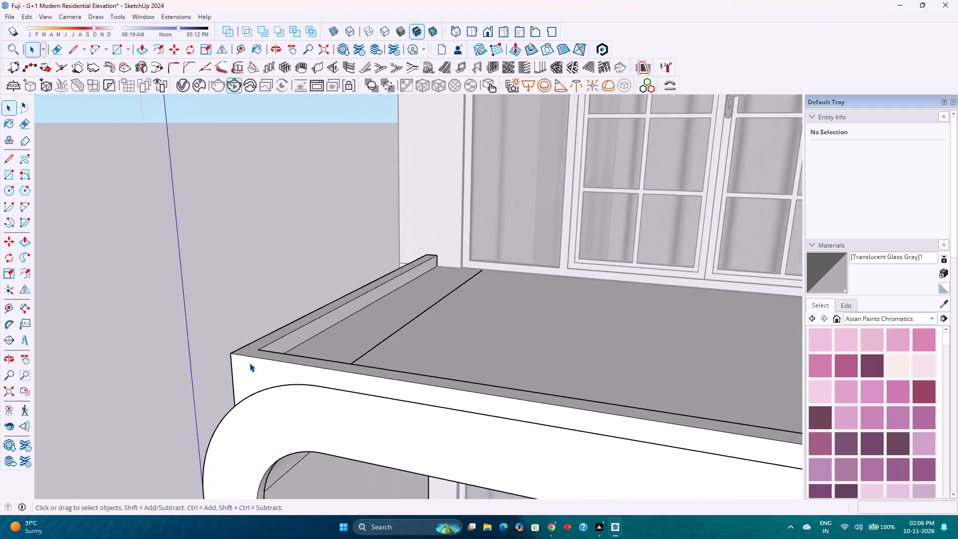
Inside the balcony parapet group, offset the outline of the parapet's L-shaped top face inward by 0.5".
{"action": "scroll", "coordinate": [249, 363], "scroll_direction": "up", "scroll_amount": 5}
{"action": "middle_click_drag", "start_coordinate": [249, 363], "coordinate": [420, 442]}
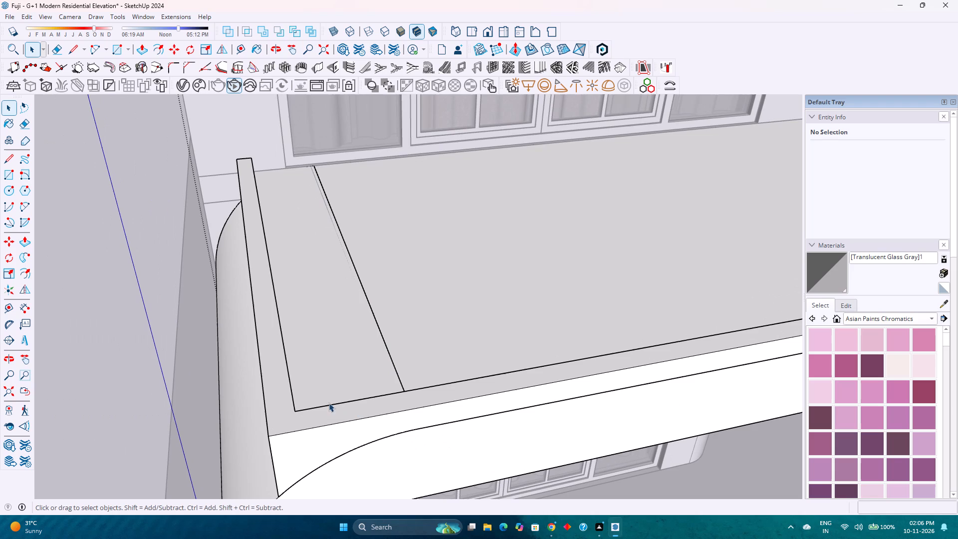
{"action": "left_click", "coordinate": [302, 416]}
{"action": "left_click", "coordinate": [302, 416]}
{"action": "left_click", "coordinate": [293, 419]}
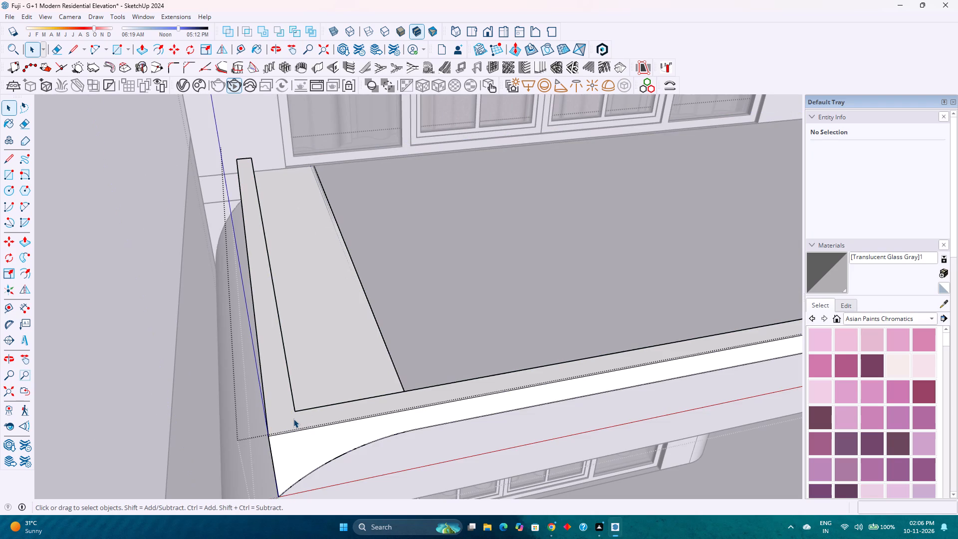
{"action": "left_click", "coordinate": [161, 47]}
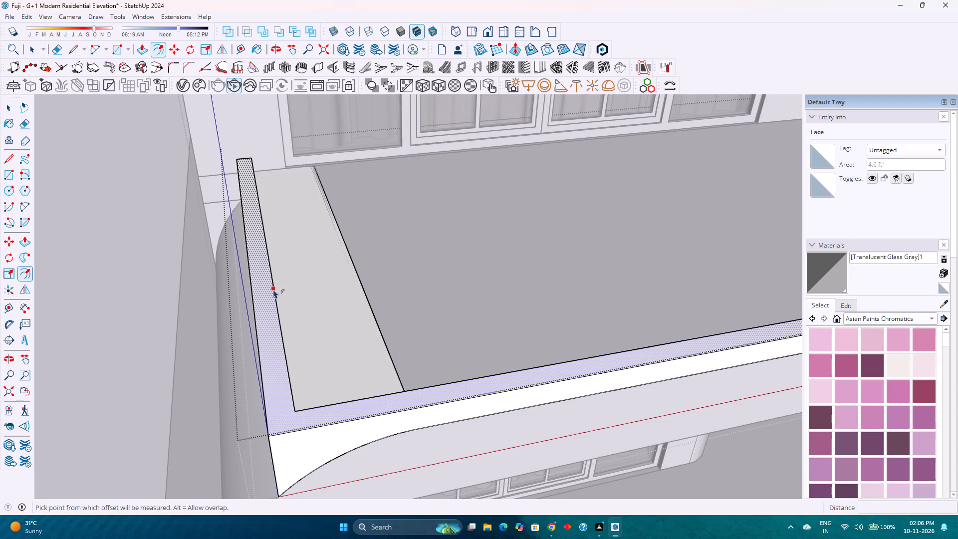
{"action": "left_click", "coordinate": [276, 296]}
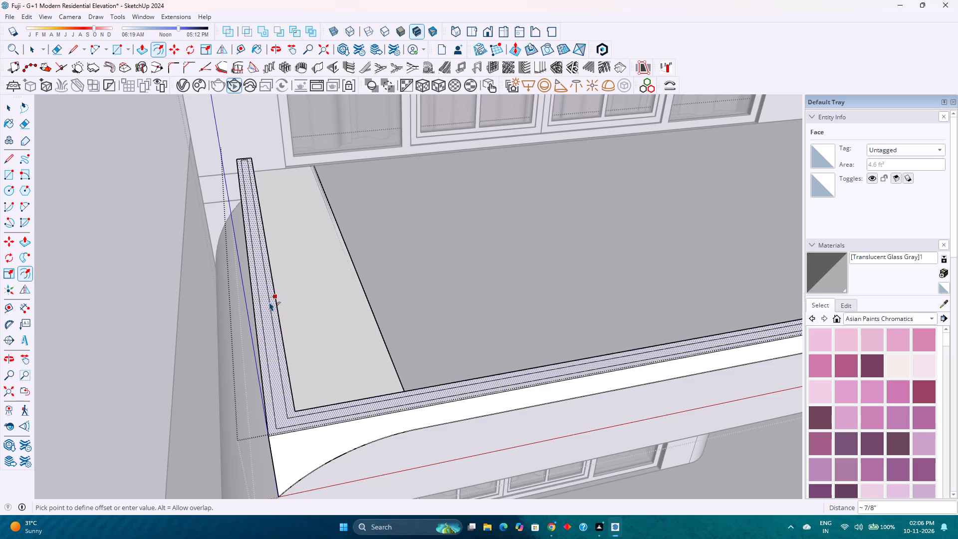
{"action": "key", "text": "1"}
{"action": "key", "text": "Return"}
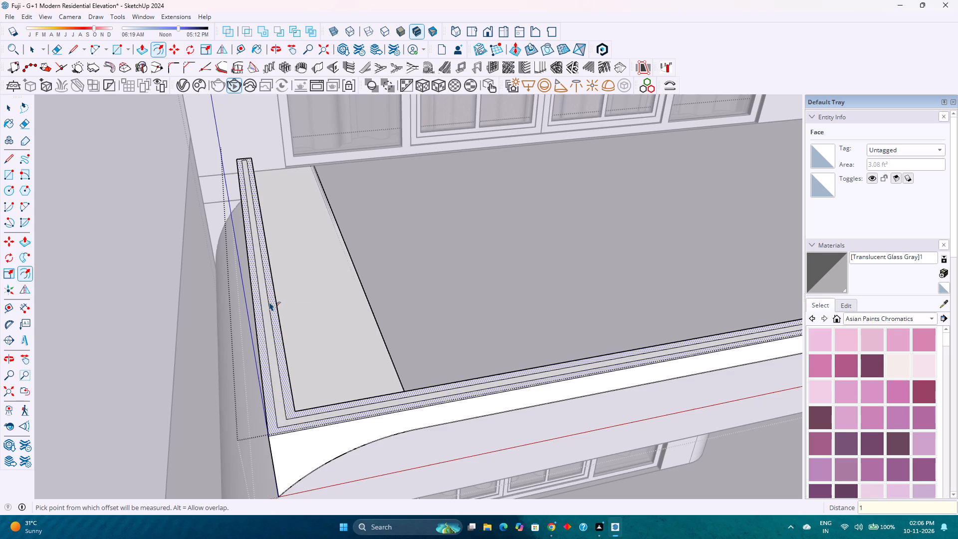
{"action": "type", "text": "0.5"}
{"action": "key", "text": "Return"}
{"action": "key", "text": "space"}
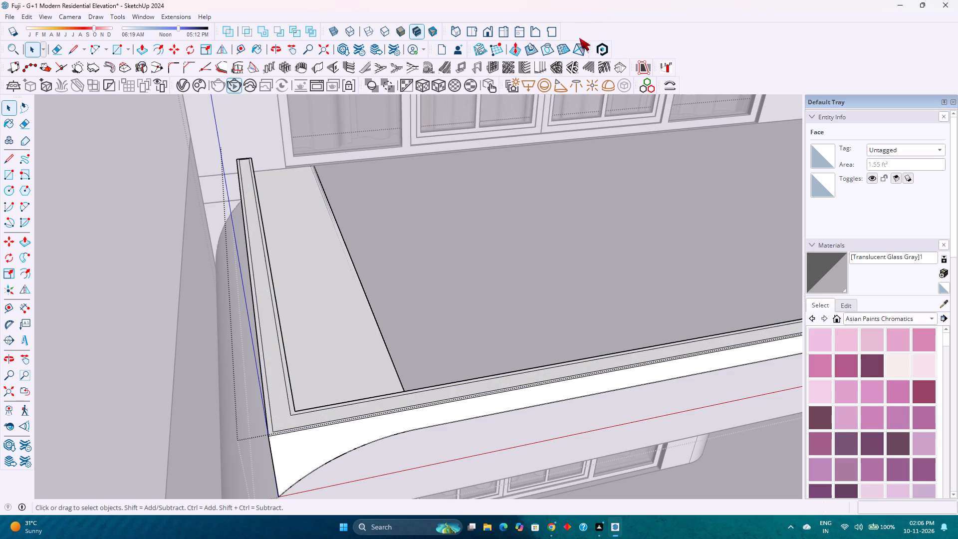
With the inset strip on the parapet's top selected, place a horizontal guide 3' above the balcony floor edge at the back wall.
{"action": "left_click", "coordinate": [262, 292]}
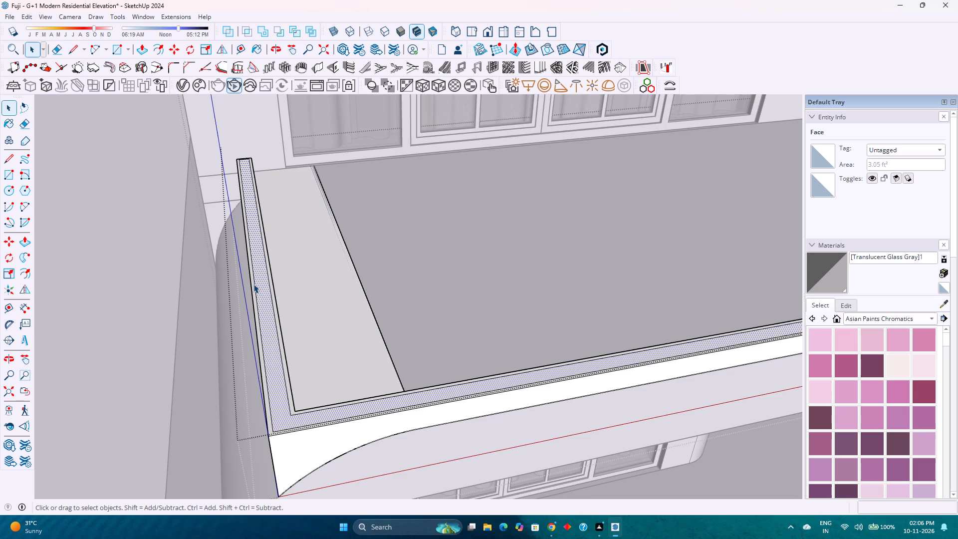
{"action": "scroll", "coordinate": [351, 146], "scroll_direction": "down", "scroll_amount": 4}
{"action": "middle_click_drag", "start_coordinate": [371, 144], "coordinate": [488, 282], "text": "shift"}
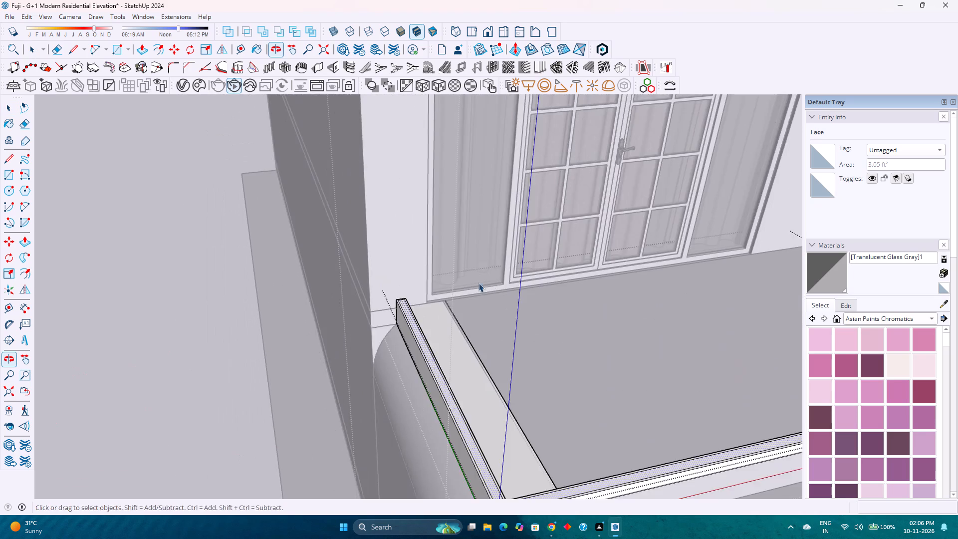
{"action": "middle_click_drag", "start_coordinate": [478, 283], "coordinate": [419, 251]}
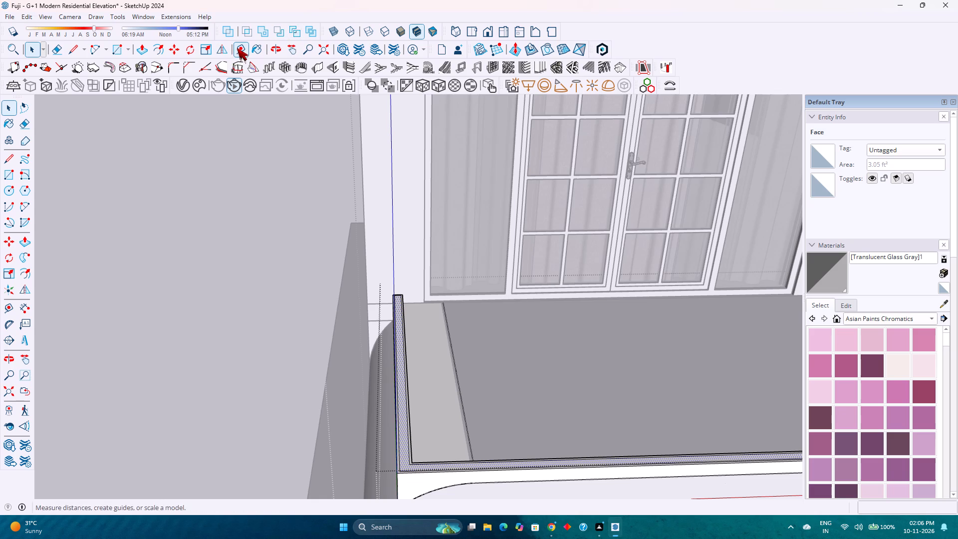
{"action": "left_click", "coordinate": [237, 48]}
{"action": "left_click", "coordinate": [412, 301]}
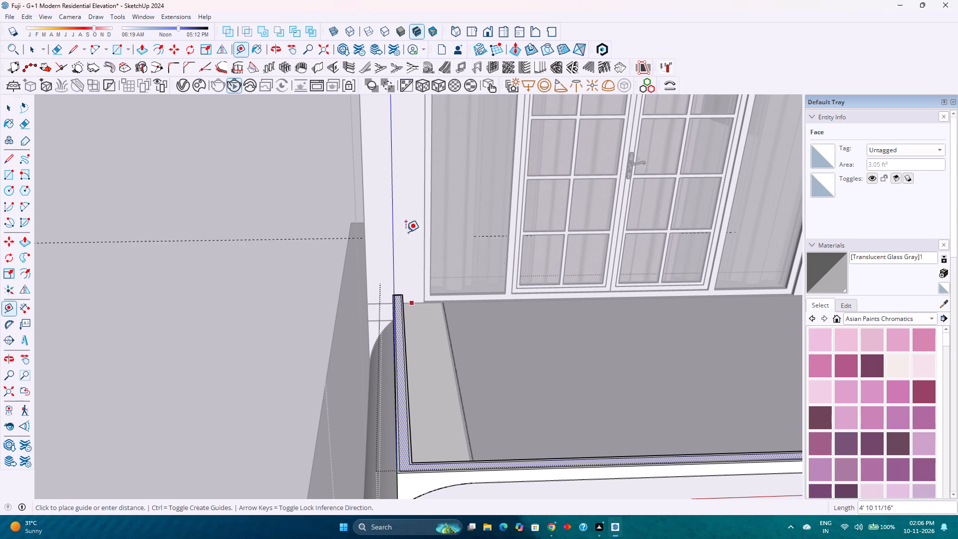
{"action": "key", "text": "Up"}
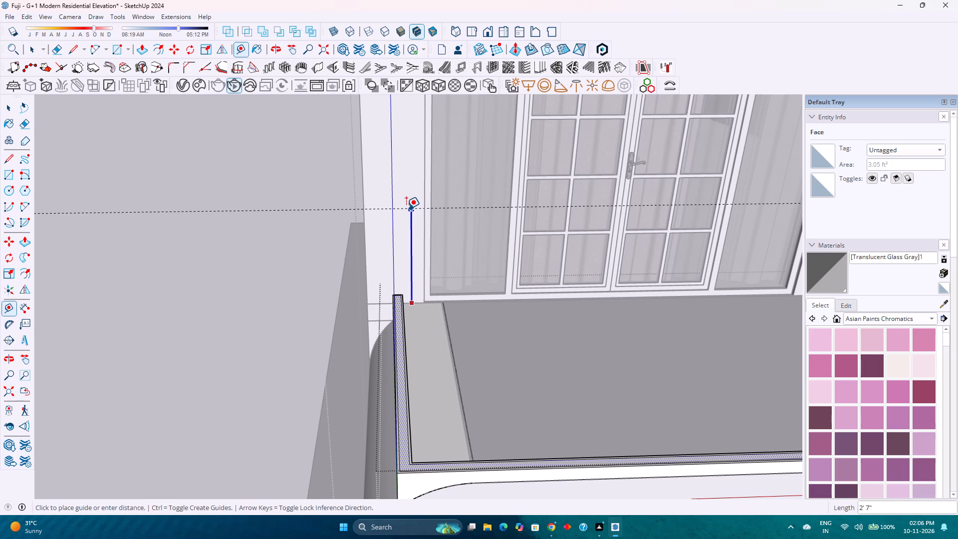
{"action": "key", "text": "3"}
{"action": "key", "text": "apostrophe"}
{"action": "key", "text": "Return"}
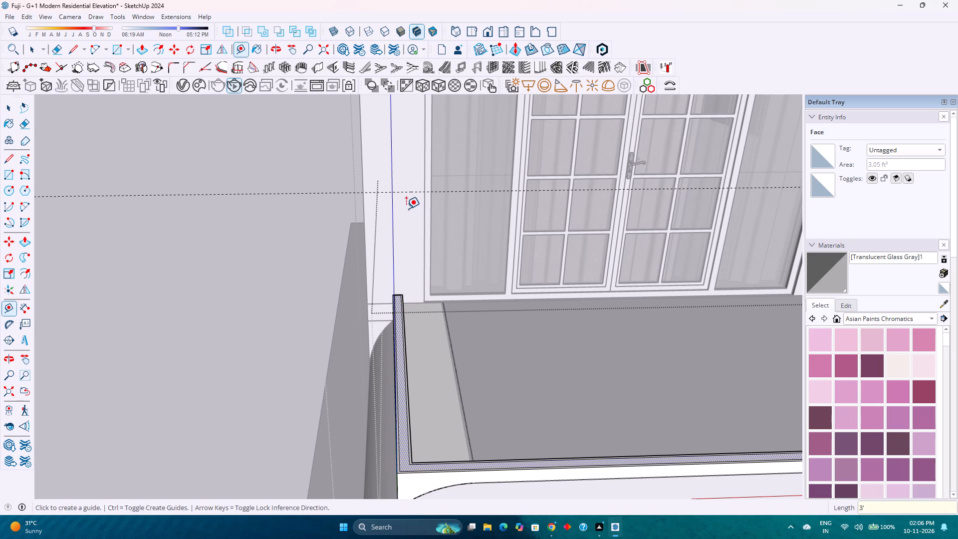
Copy the selected L-shaped inset strip 14' along the red axis, clear of the building's open side.
{"action": "scroll", "coordinate": [412, 208], "scroll_direction": "down", "scroll_amount": 3}
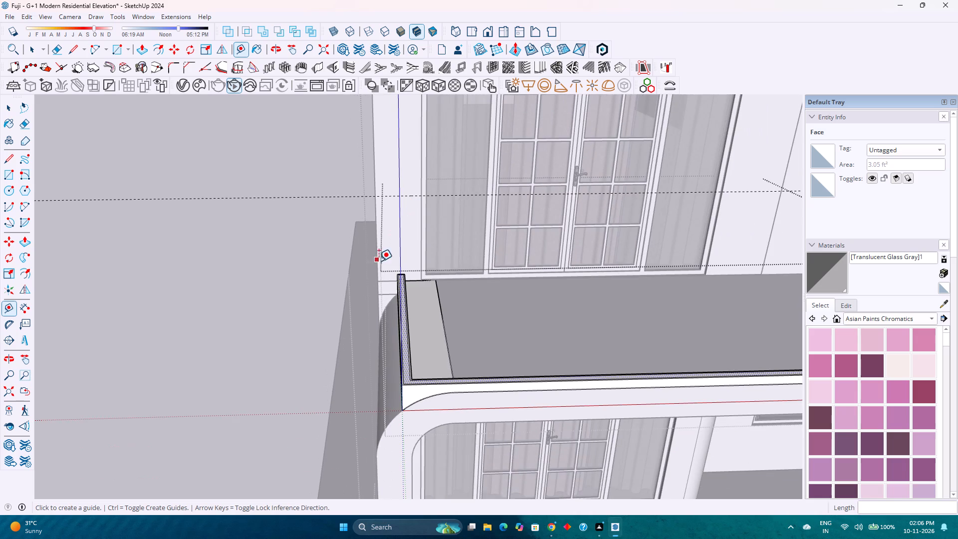
{"action": "middle_click_drag", "start_coordinate": [389, 264], "coordinate": [386, 232]}
{"action": "scroll", "coordinate": [375, 308], "scroll_direction": "up", "scroll_amount": 5}
{"action": "key", "text": "space"}
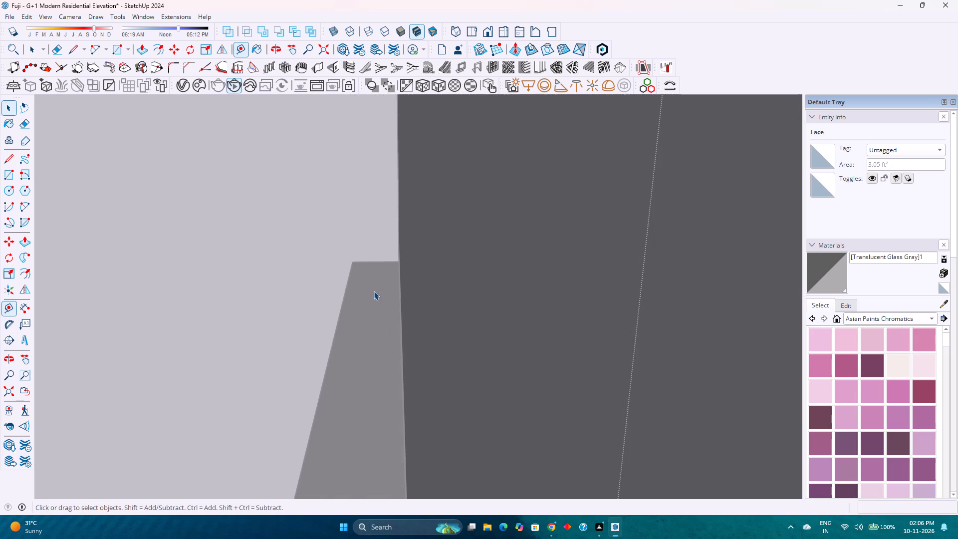
{"action": "scroll", "coordinate": [374, 287], "scroll_direction": "down", "scroll_amount": 5}
{"action": "key", "text": "m"}
{"action": "scroll", "coordinate": [412, 258], "scroll_direction": "up", "scroll_amount": 20}
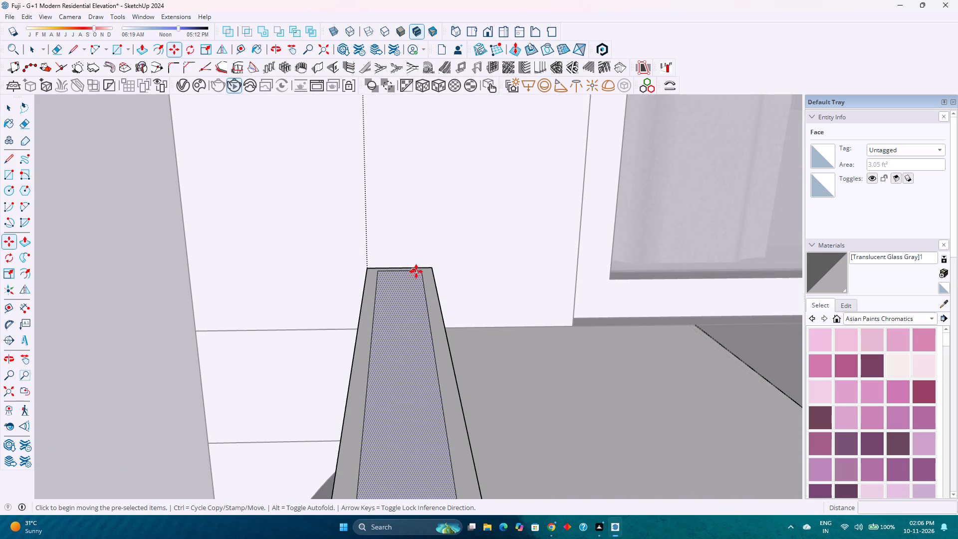
{"action": "left_click", "coordinate": [420, 273]}
{"action": "scroll", "coordinate": [294, 269], "scroll_direction": "down", "scroll_amount": 9}
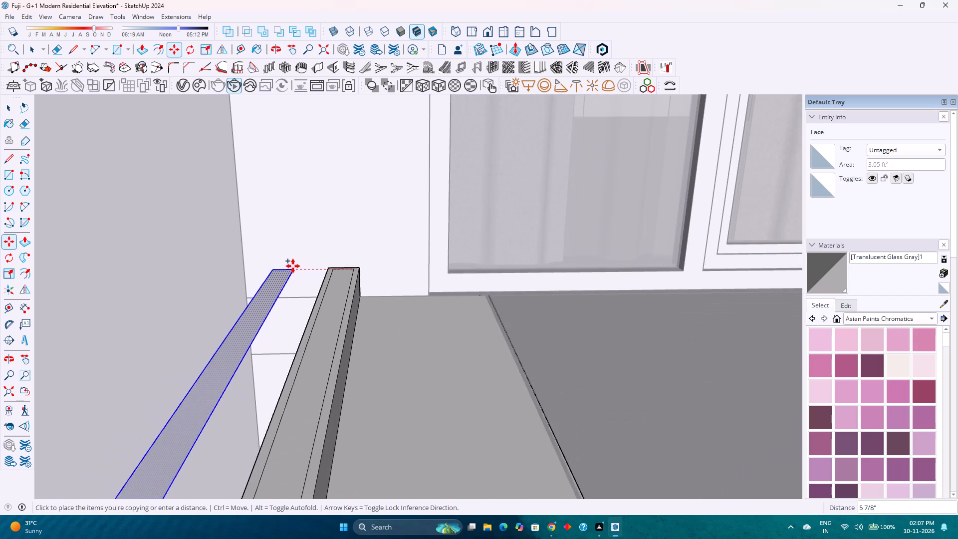
{"action": "scroll", "coordinate": [293, 266], "scroll_direction": "down", "scroll_amount": 19}
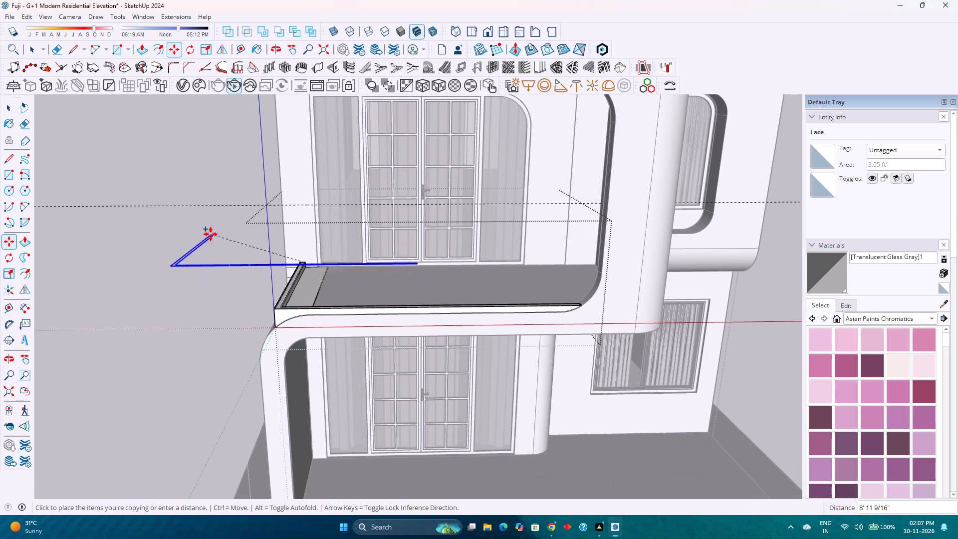
{"action": "key", "text": "Right"}
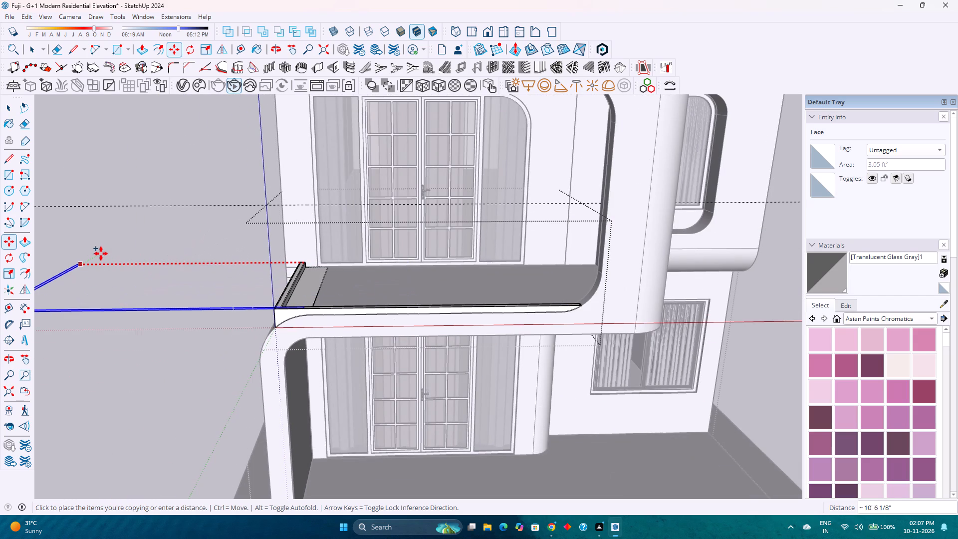
{"action": "middle_click_drag", "start_coordinate": [163, 253], "coordinate": [356, 255], "text": "shift"}
{"action": "middle_click", "coordinate": [356, 255], "text": "shift"}
{"action": "scroll", "coordinate": [339, 255], "scroll_direction": "down", "scroll_amount": 1}
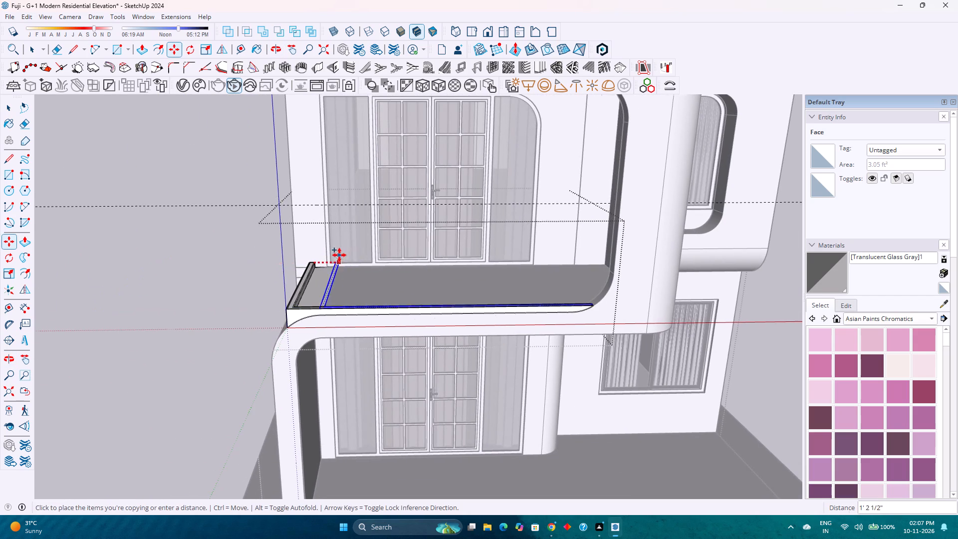
{"action": "scroll", "coordinate": [339, 255], "scroll_direction": "down", "scroll_amount": 2}
{"action": "middle_click_drag", "start_coordinate": [250, 264], "coordinate": [442, 252], "text": "shift"}
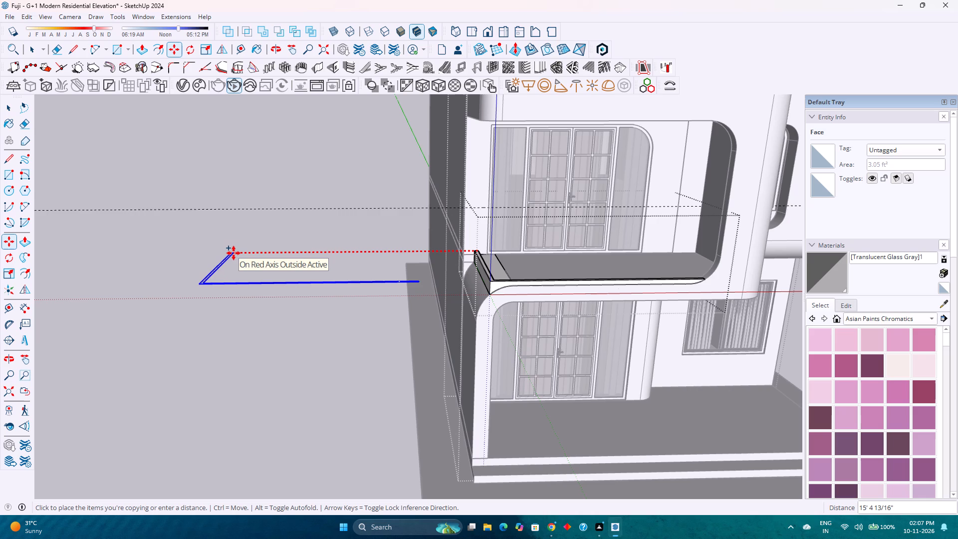
{"action": "type", "text": "10'"}
{"action": "key", "text": "Return"}
{"action": "type", "text": "15'"}
{"action": "key", "text": "Return"}
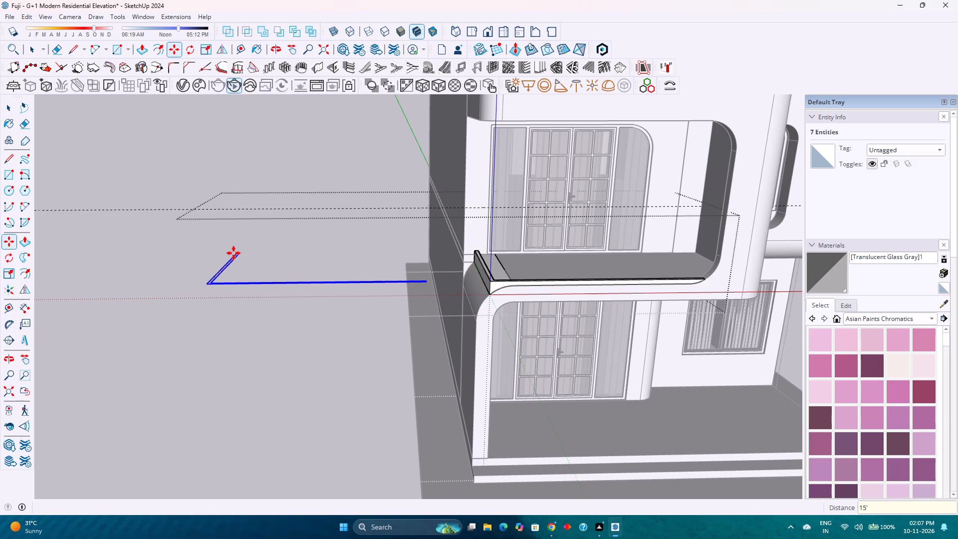
{"action": "type", "text": "14'"}
{"action": "key", "text": "Return"}
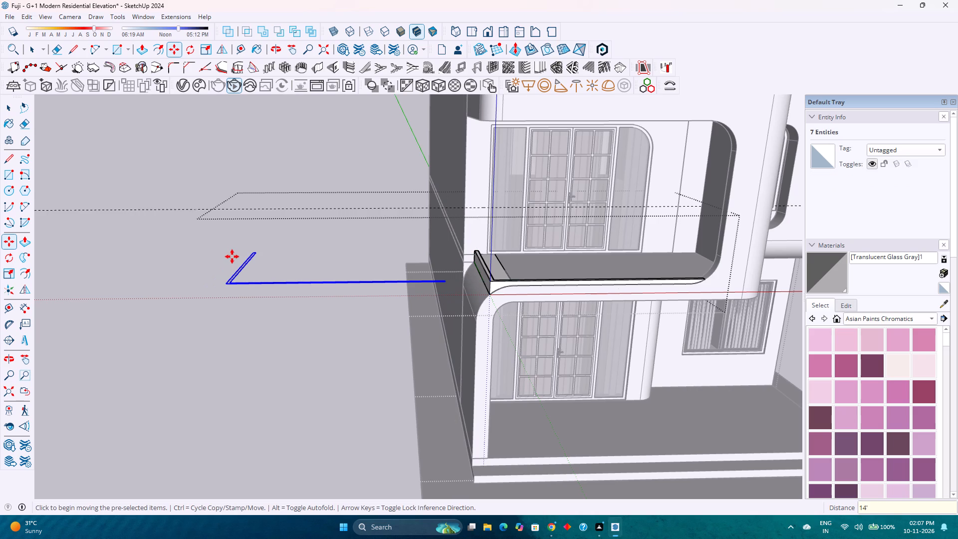
Make the copied L-shaped strip beside the building a group.
{"action": "scroll", "coordinate": [267, 272], "scroll_direction": "up", "scroll_amount": 17}
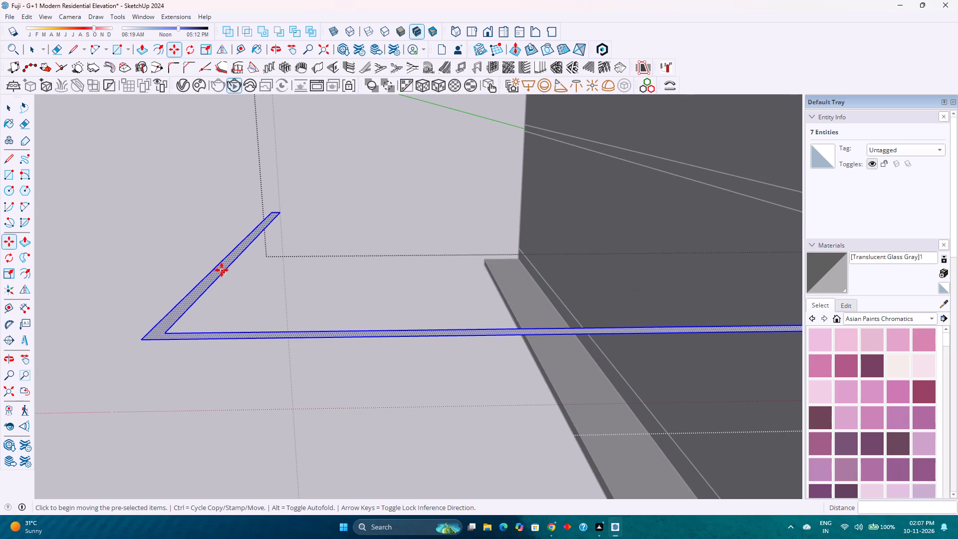
{"action": "right_click", "coordinate": [221, 269]}
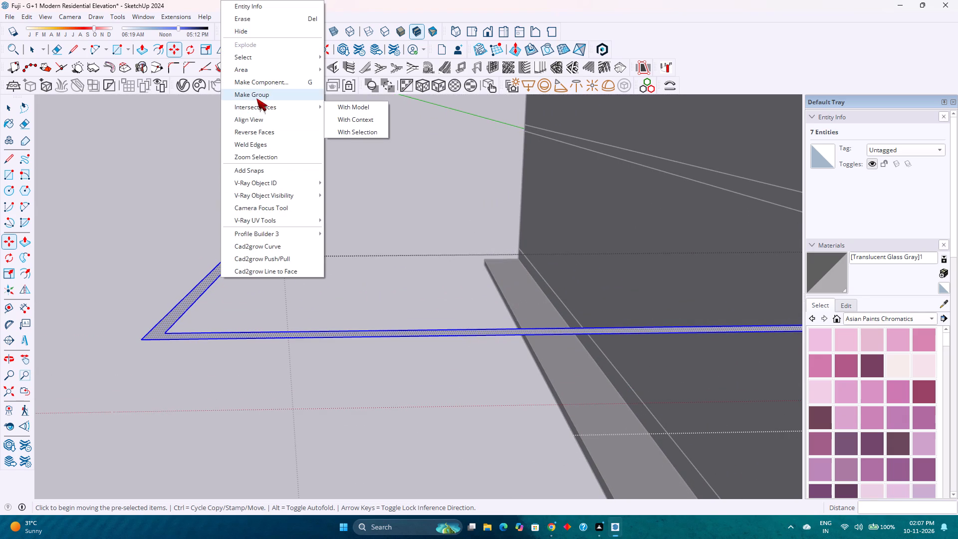
{"action": "left_click", "coordinate": [256, 98]}
{"action": "scroll", "coordinate": [163, 256], "scroll_direction": "down", "scroll_amount": 6}
{"action": "scroll", "coordinate": [183, 298], "scroll_direction": "down", "scroll_amount": 4}
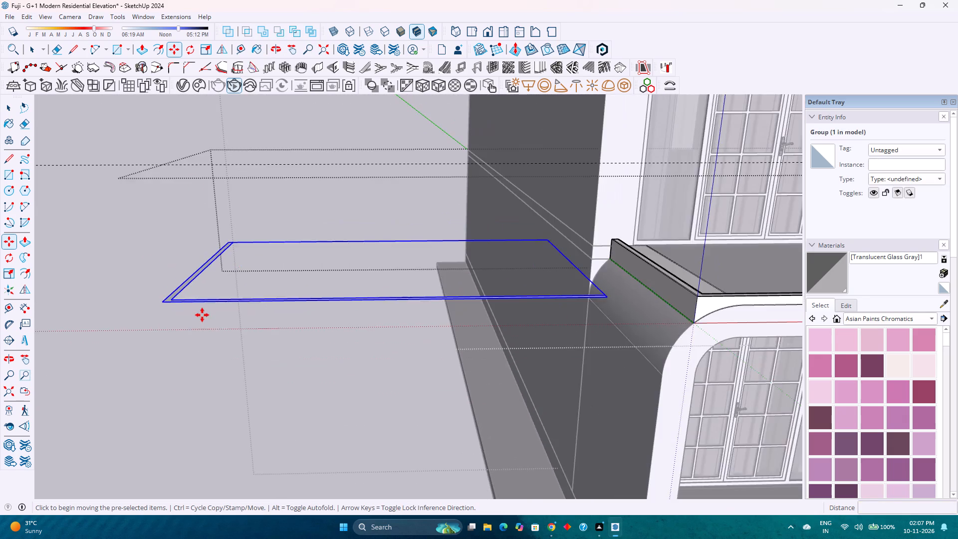
{"action": "scroll", "coordinate": [202, 315], "scroll_direction": "down", "scroll_amount": 3}
{"action": "key", "text": "space"}
Delete the leftover inset outline from the top face of the original balcony parapet.
{"action": "scroll", "coordinate": [598, 287], "scroll_direction": "up", "scroll_amount": 1}
{"action": "scroll", "coordinate": [647, 243], "scroll_direction": "up", "scroll_amount": 4}
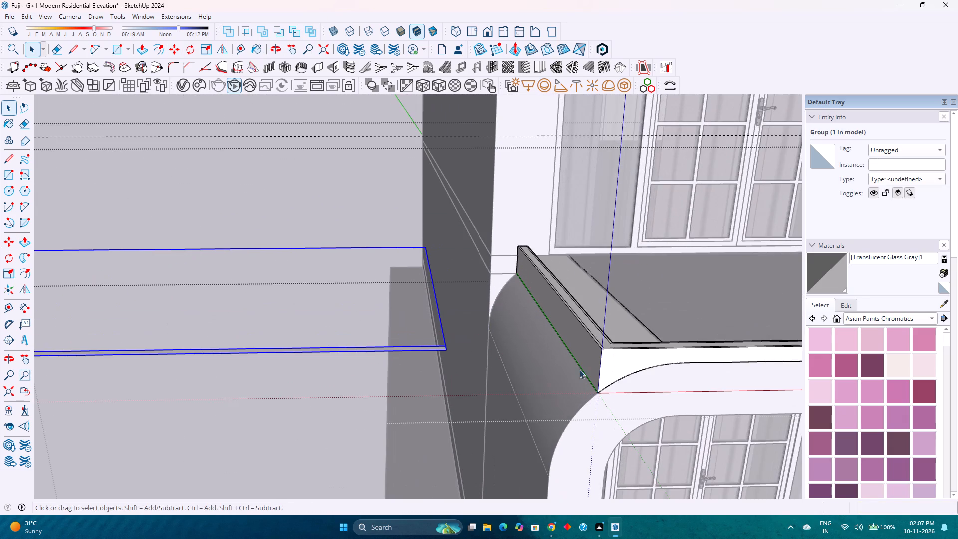
{"action": "scroll", "coordinate": [581, 375], "scroll_direction": "up", "scroll_amount": 4}
{"action": "scroll", "coordinate": [636, 334], "scroll_direction": "up", "scroll_amount": 1}
{"action": "middle_click_drag", "start_coordinate": [636, 334], "coordinate": [597, 419]}
{"action": "scroll", "coordinate": [613, 333], "scroll_direction": "up", "scroll_amount": 7}
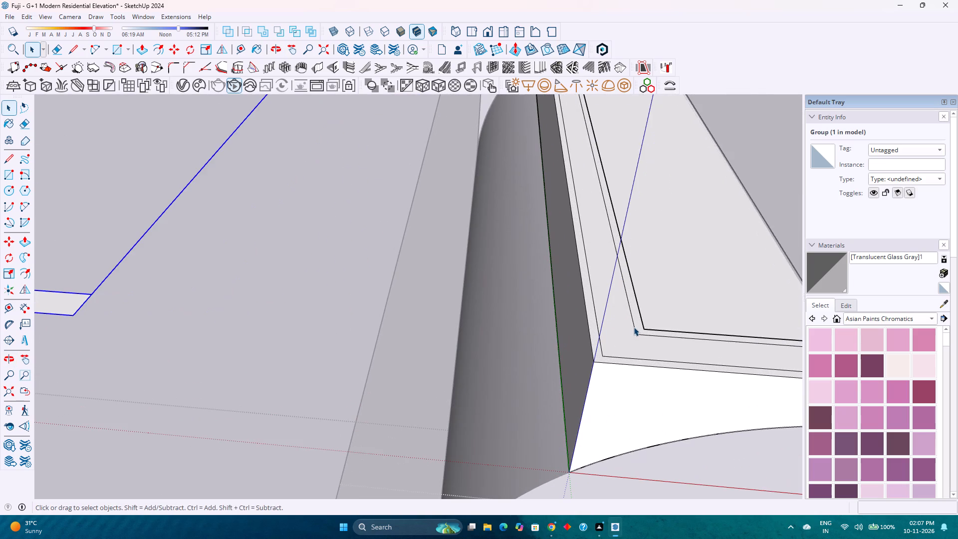
{"action": "left_click", "coordinate": [634, 327]}
{"action": "key", "text": "Delete"}
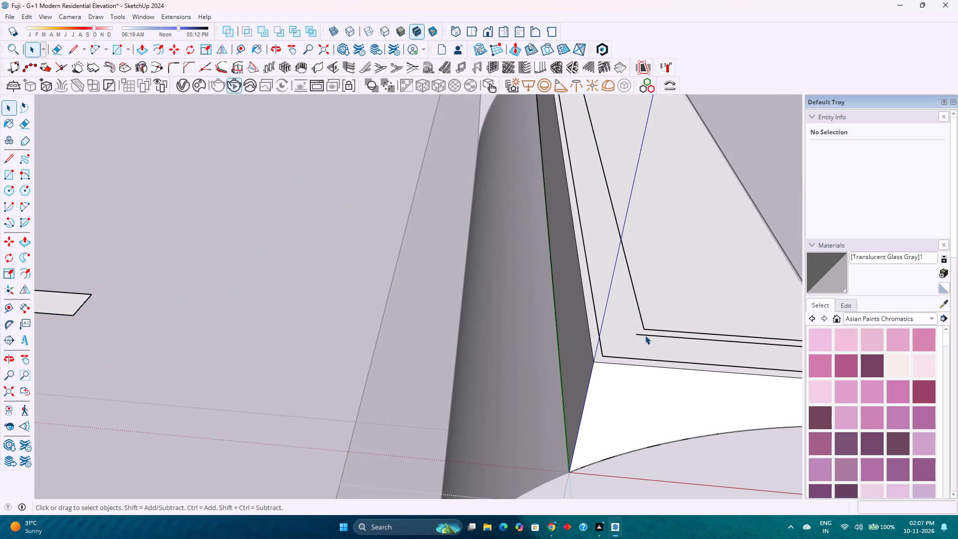
{"action": "triple_click", "coordinate": [645, 335]}
{"action": "key", "text": "Delete"}
{"action": "scroll", "coordinate": [627, 326], "scroll_direction": "down", "scroll_amount": 2}
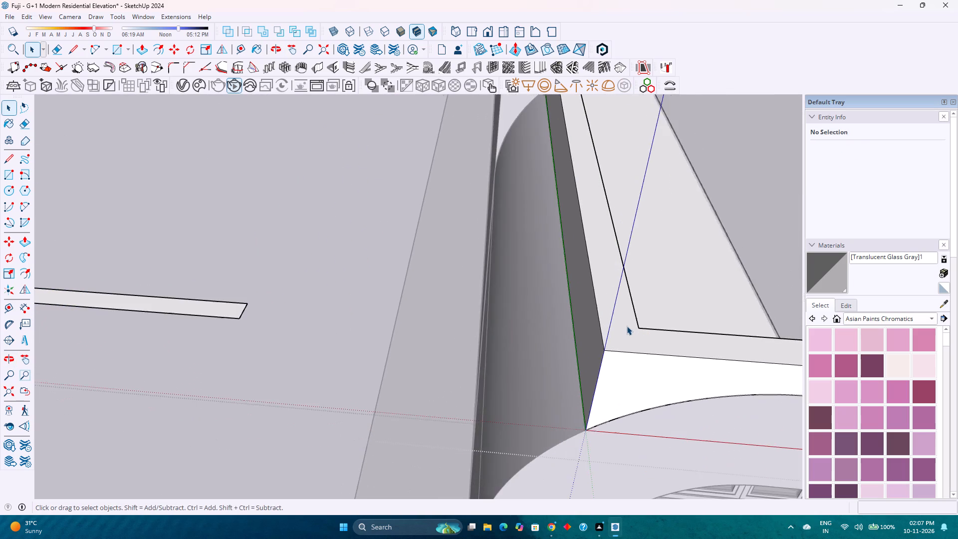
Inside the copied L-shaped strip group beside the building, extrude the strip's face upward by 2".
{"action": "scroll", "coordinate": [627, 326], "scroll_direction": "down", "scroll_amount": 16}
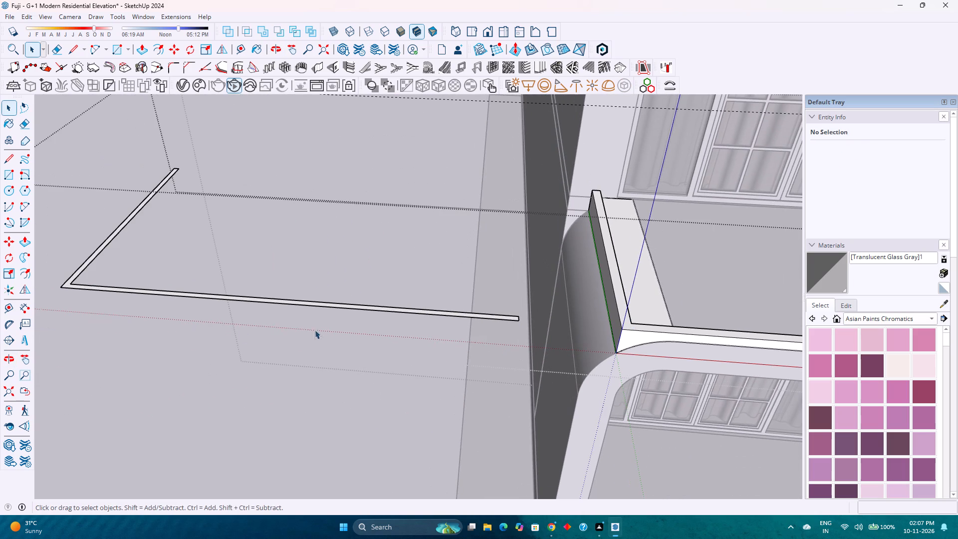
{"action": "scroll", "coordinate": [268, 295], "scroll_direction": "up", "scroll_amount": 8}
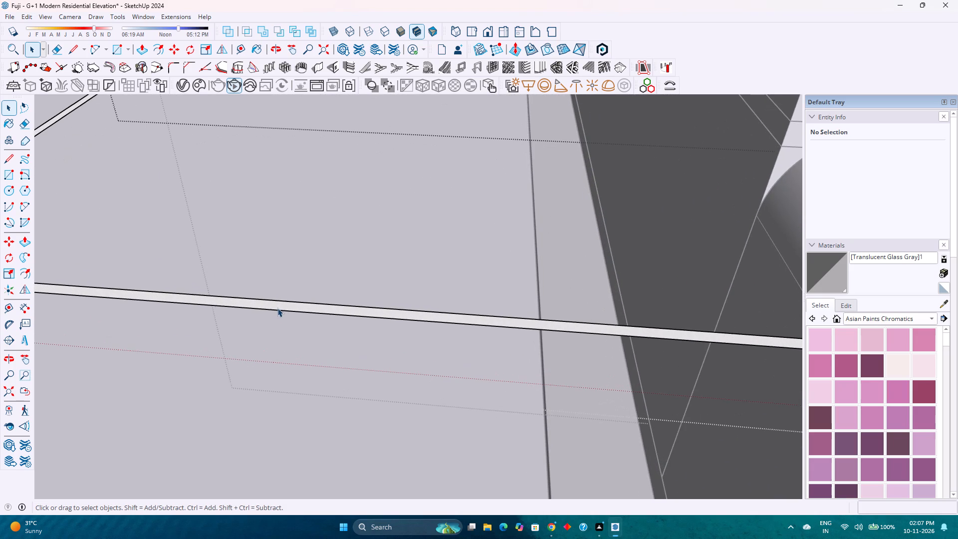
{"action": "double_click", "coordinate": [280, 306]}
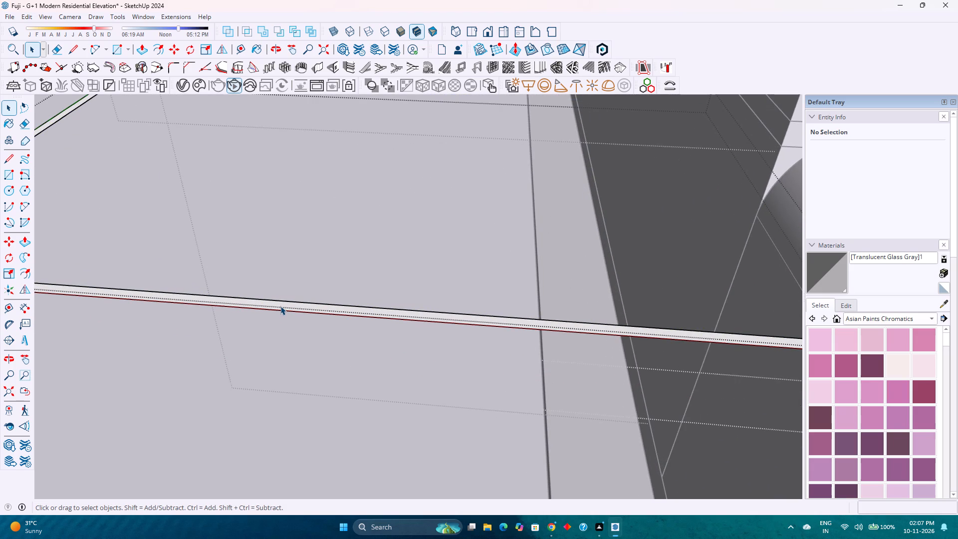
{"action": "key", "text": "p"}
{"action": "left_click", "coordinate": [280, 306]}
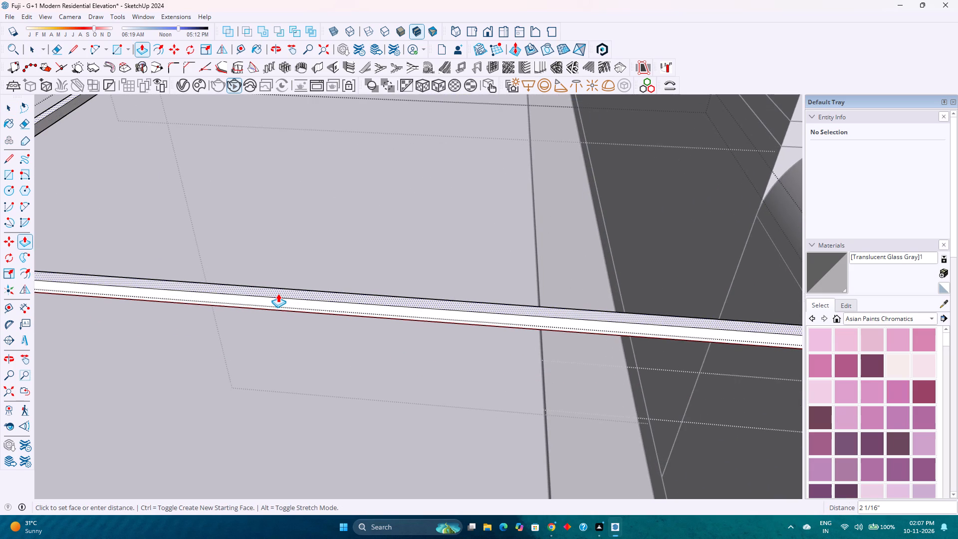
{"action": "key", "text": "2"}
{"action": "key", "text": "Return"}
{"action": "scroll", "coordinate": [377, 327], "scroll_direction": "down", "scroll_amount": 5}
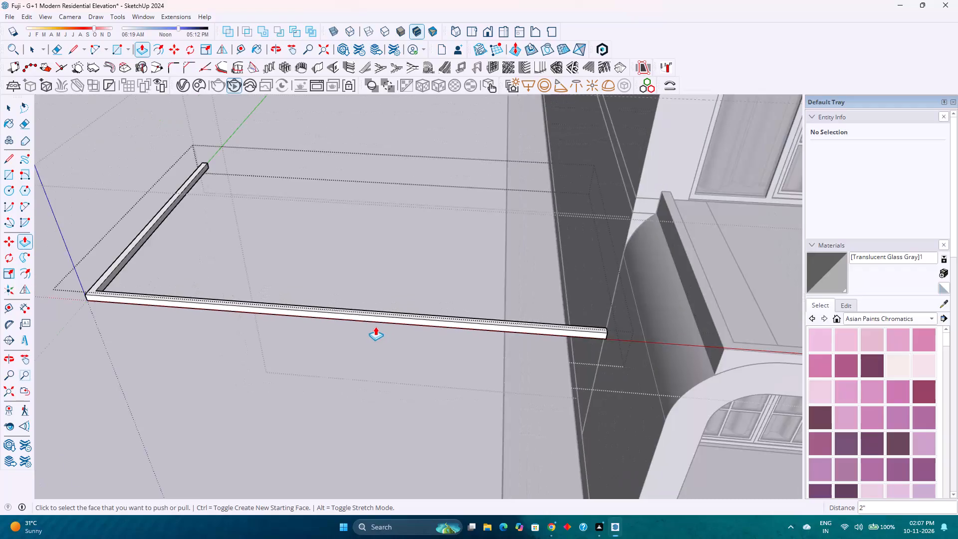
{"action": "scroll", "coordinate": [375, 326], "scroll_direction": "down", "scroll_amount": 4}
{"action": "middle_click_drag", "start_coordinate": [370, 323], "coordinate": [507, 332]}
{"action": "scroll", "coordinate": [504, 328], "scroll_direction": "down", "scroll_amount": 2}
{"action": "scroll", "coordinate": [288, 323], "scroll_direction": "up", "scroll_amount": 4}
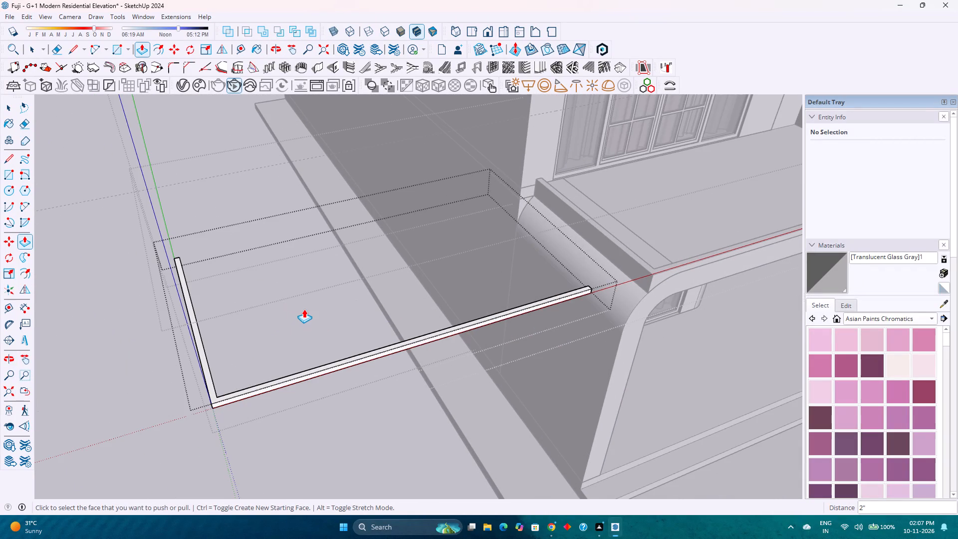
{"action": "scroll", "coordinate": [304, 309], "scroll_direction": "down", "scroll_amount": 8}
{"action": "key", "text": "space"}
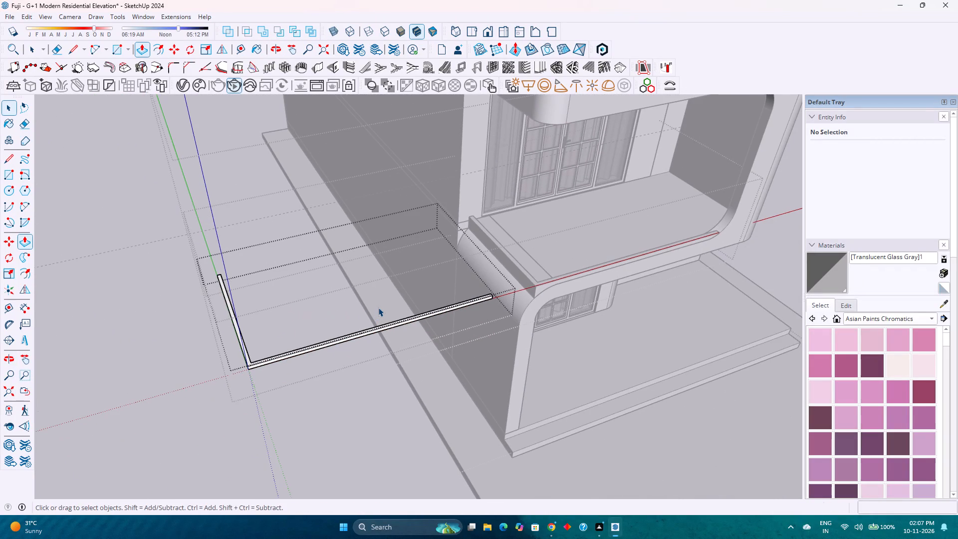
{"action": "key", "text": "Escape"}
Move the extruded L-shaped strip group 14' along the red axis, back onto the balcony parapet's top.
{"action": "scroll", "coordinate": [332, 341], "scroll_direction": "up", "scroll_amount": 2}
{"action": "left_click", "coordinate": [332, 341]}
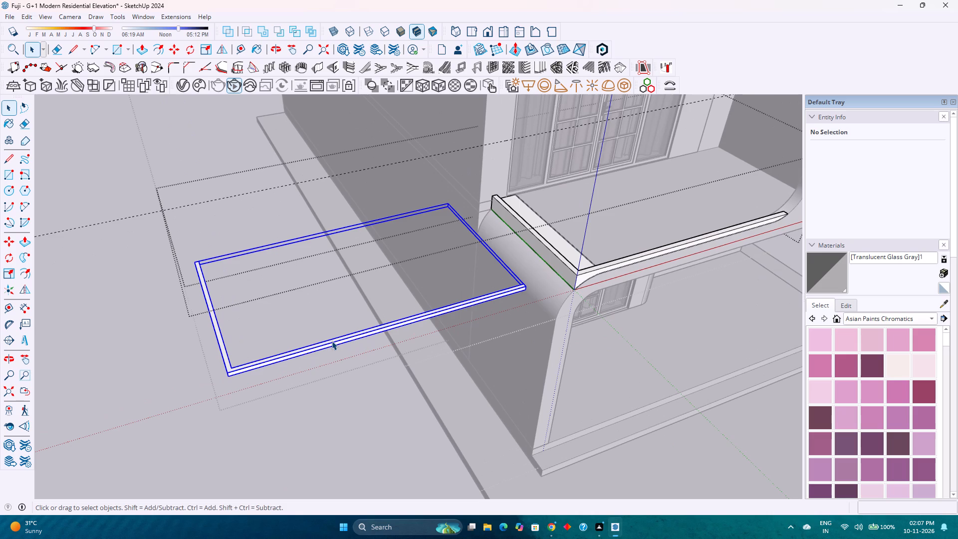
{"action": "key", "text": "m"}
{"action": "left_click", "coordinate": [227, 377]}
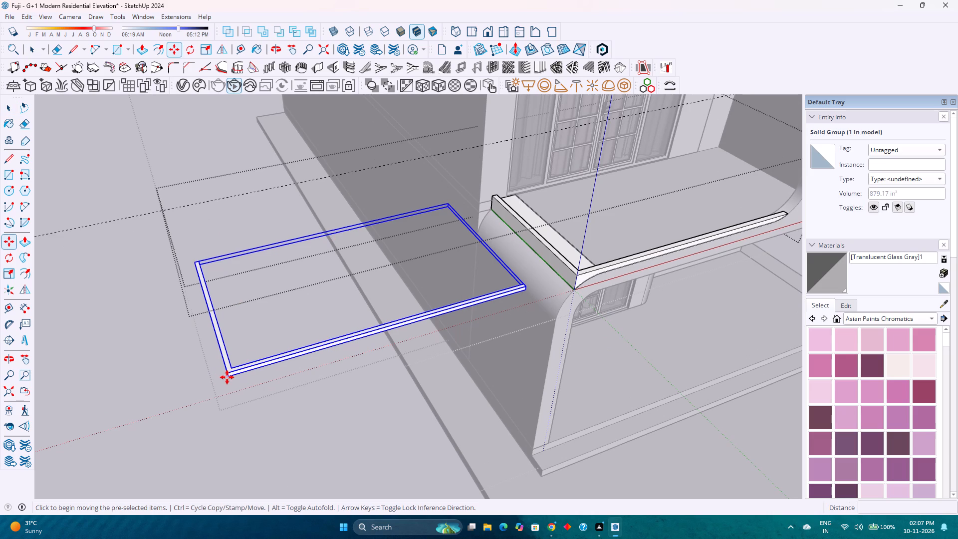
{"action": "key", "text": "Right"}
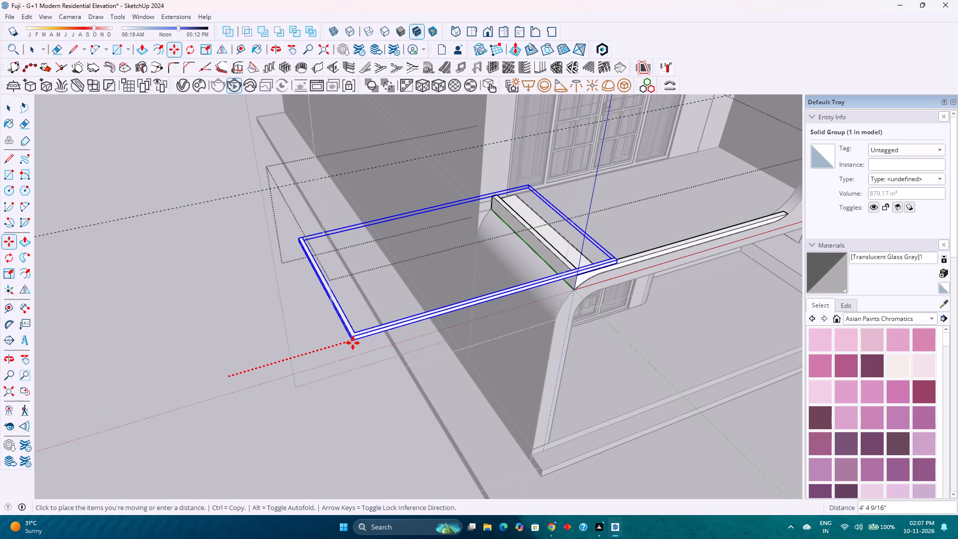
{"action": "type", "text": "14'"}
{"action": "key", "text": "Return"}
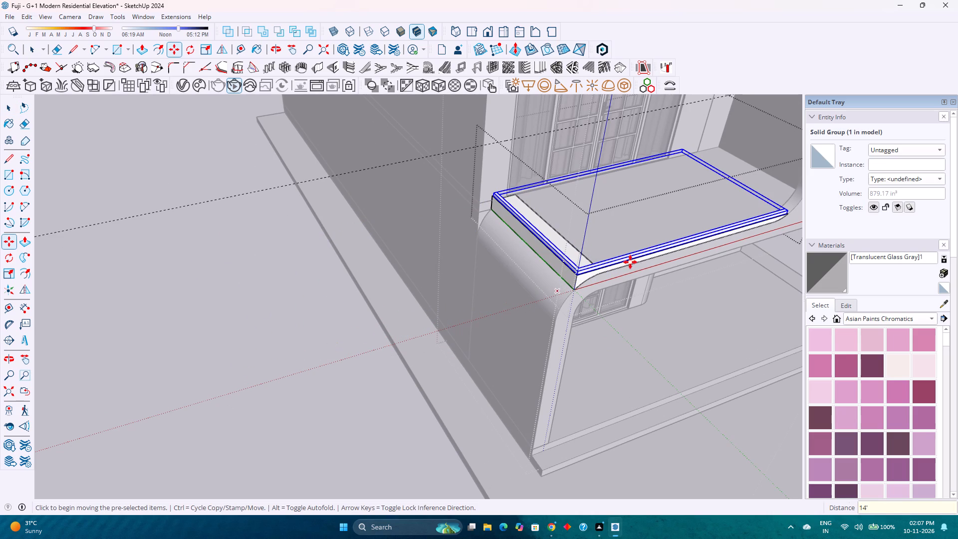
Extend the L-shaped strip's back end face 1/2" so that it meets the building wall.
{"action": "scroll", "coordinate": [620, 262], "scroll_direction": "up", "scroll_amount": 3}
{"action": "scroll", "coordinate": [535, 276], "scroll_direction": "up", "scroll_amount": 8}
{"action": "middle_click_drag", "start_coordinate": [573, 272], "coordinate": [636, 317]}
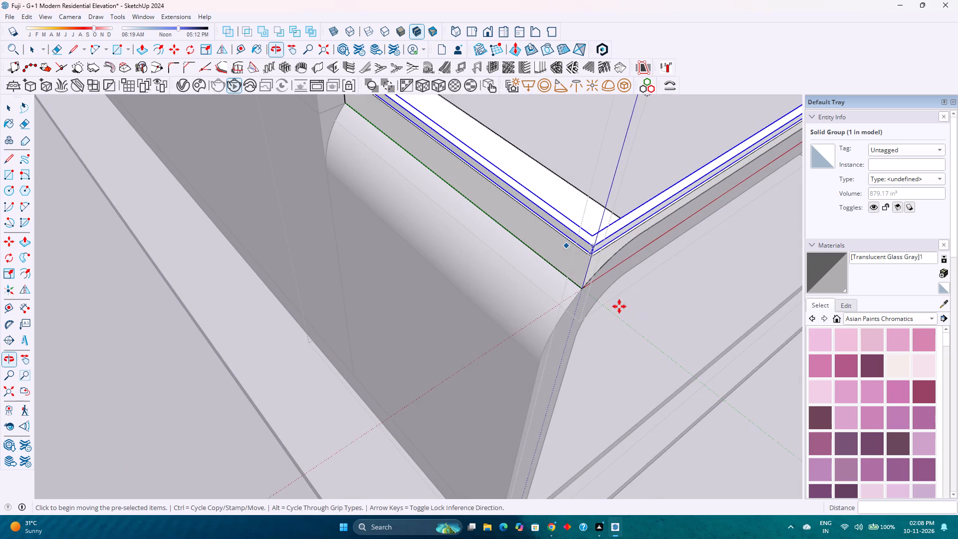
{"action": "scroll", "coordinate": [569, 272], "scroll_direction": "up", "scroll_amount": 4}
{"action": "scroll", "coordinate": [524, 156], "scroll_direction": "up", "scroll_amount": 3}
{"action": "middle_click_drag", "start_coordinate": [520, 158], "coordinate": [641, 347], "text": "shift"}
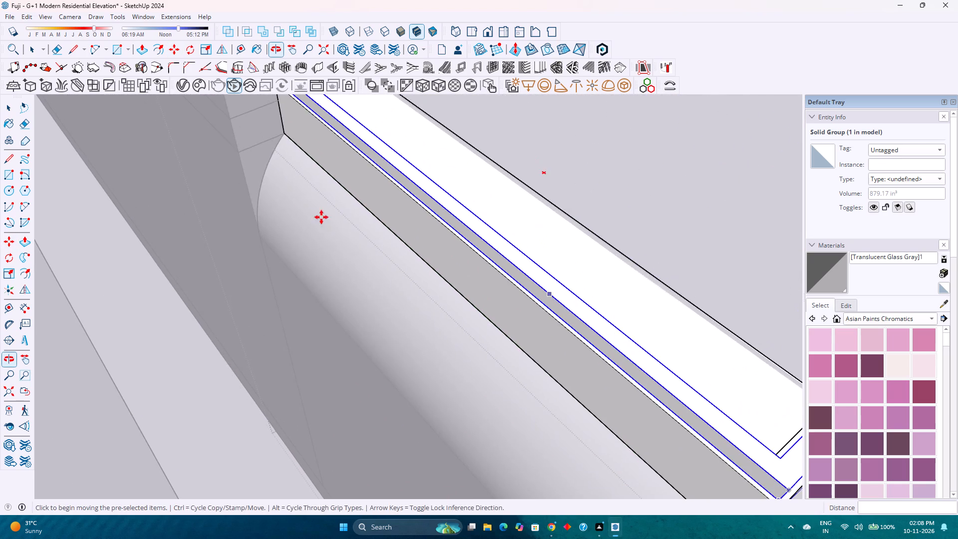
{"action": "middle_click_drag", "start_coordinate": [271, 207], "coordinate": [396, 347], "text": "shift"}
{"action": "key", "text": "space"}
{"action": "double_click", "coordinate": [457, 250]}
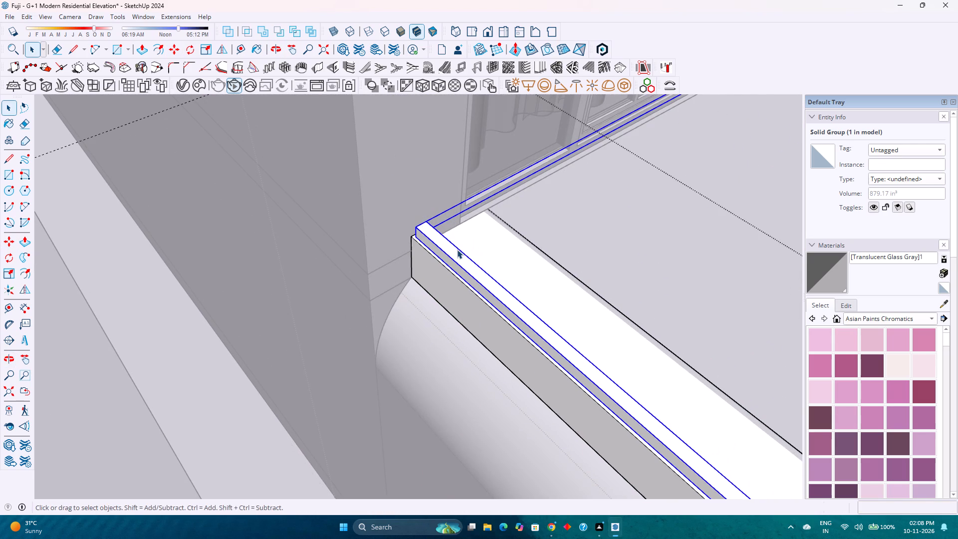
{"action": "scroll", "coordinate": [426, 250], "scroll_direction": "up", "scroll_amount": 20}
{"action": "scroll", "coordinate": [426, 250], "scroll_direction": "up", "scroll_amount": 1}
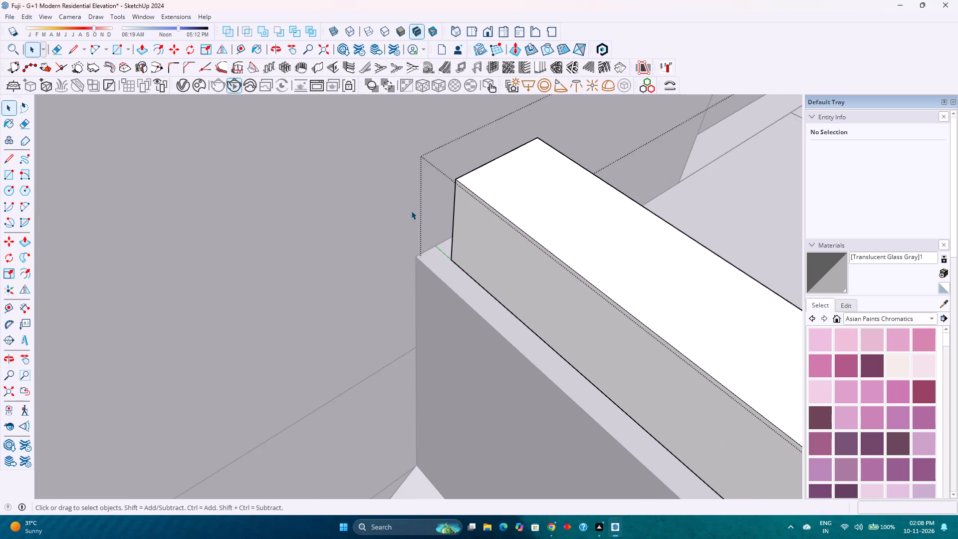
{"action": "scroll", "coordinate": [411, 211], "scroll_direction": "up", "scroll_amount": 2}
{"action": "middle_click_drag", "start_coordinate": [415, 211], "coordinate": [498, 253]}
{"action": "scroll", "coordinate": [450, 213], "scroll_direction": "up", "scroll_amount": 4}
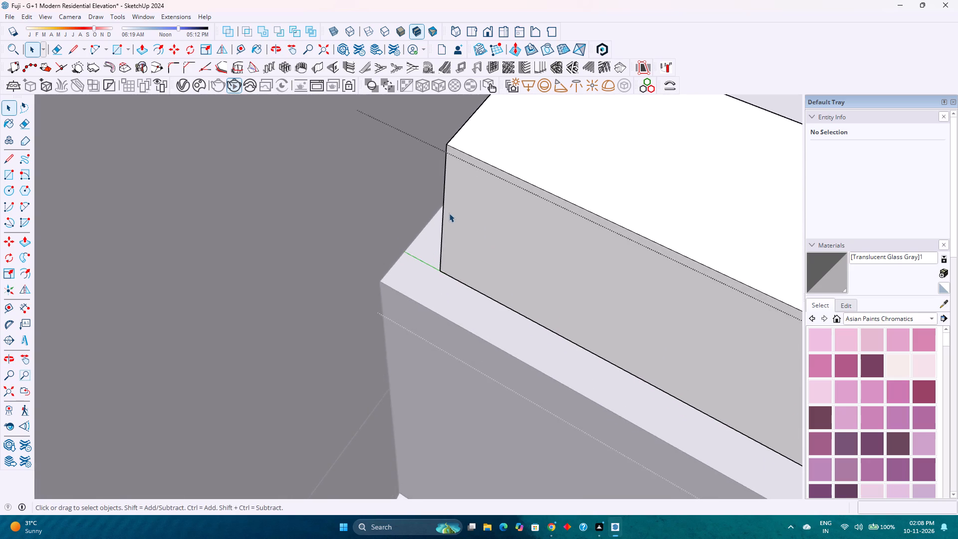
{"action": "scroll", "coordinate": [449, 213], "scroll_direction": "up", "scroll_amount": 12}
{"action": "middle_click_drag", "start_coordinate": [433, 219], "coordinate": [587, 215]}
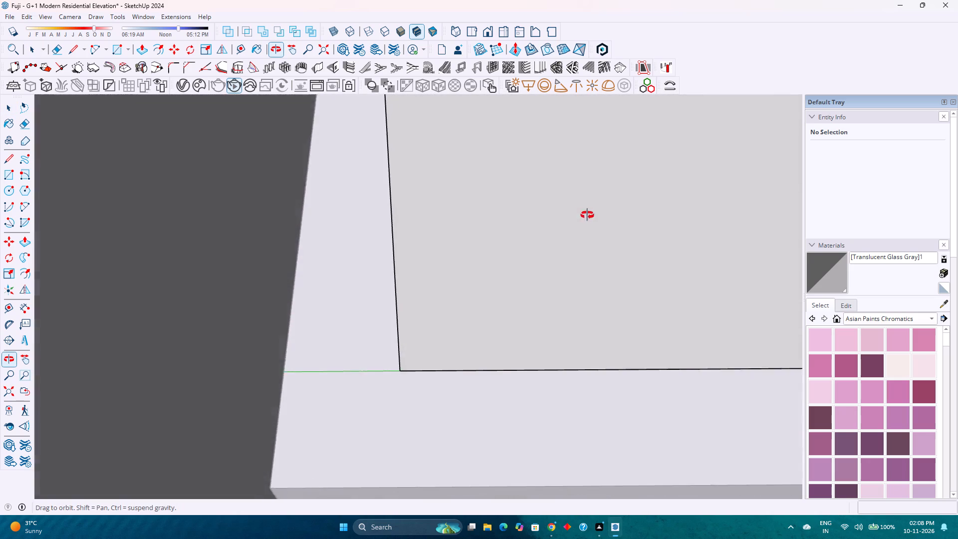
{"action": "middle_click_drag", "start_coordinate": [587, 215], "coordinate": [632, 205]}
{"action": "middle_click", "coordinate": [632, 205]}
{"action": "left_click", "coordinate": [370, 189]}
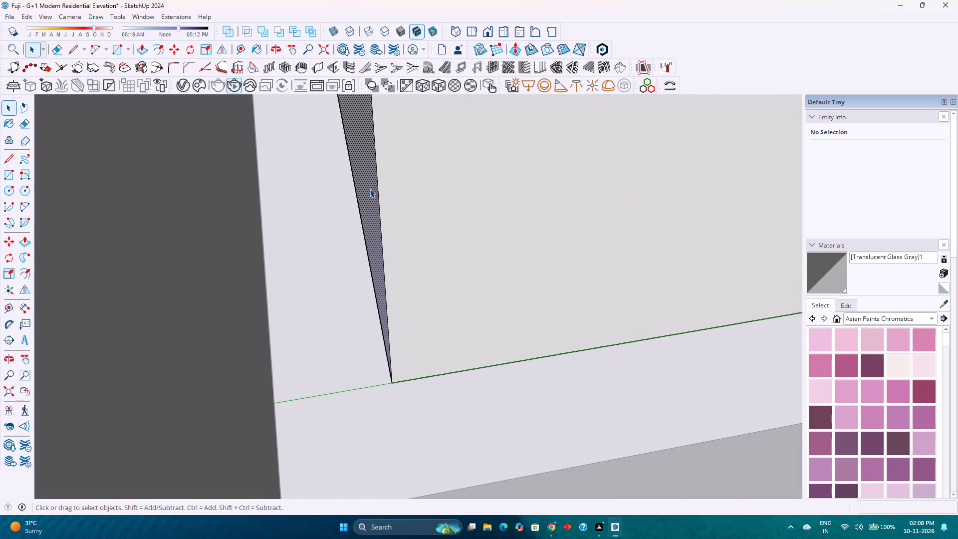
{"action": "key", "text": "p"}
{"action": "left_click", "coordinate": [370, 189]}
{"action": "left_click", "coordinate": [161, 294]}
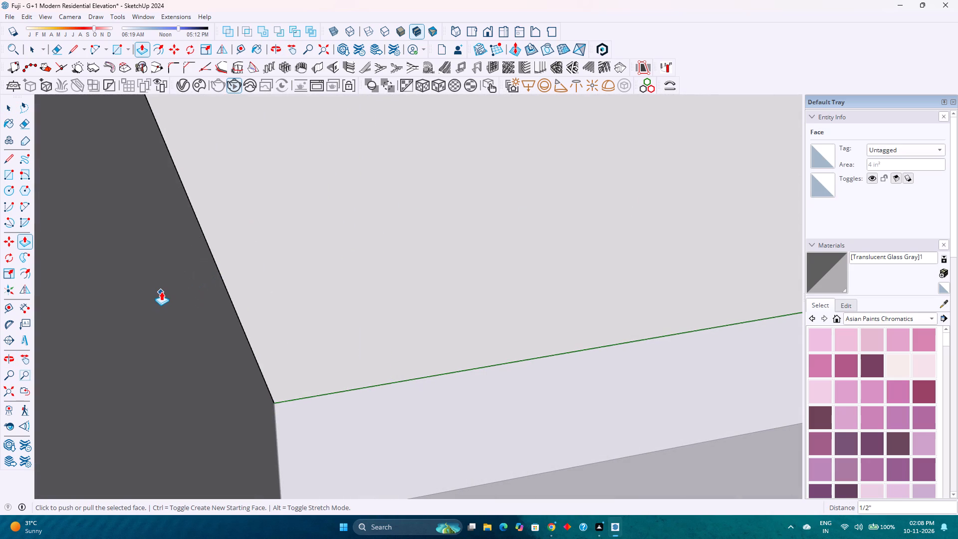
Examine how the L-shaped strip sits on the parapet, especially its end at the curved facade frame.
{"action": "scroll", "coordinate": [161, 286], "scroll_direction": "down", "scroll_amount": 4}
{"action": "scroll", "coordinate": [161, 283], "scroll_direction": "down", "scroll_amount": 20}
{"action": "scroll", "coordinate": [161, 283], "scroll_direction": "down", "scroll_amount": 3}
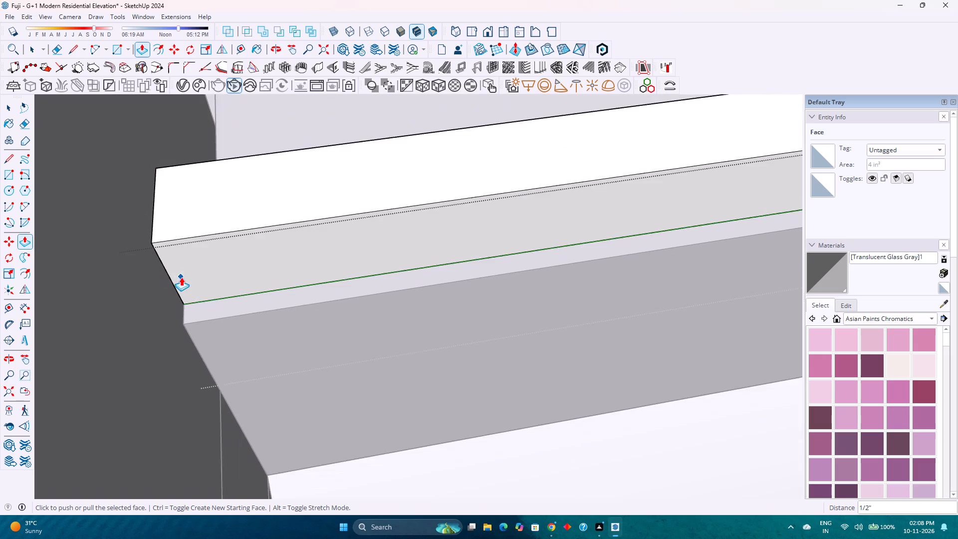
{"action": "scroll", "coordinate": [181, 277], "scroll_direction": "down", "scroll_amount": 3}
{"action": "middle_click_drag", "start_coordinate": [478, 276], "coordinate": [177, 288]}
{"action": "scroll", "coordinate": [177, 286], "scroll_direction": "down", "scroll_amount": 19}
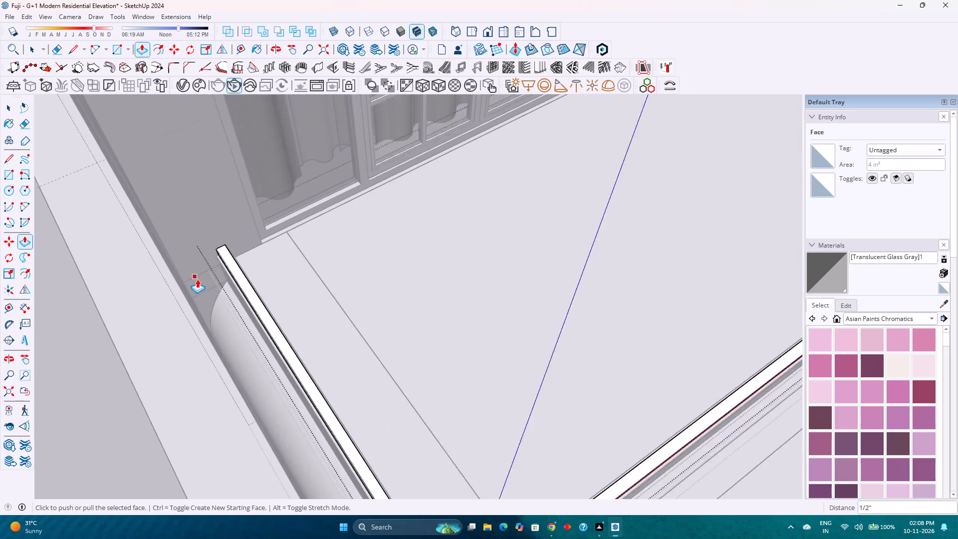
{"action": "scroll", "coordinate": [197, 279], "scroll_direction": "down", "scroll_amount": 4}
{"action": "middle_click_drag", "start_coordinate": [232, 304], "coordinate": [225, 267]}
{"action": "scroll", "coordinate": [232, 255], "scroll_direction": "down", "scroll_amount": 4}
{"action": "middle_click_drag", "start_coordinate": [276, 296], "coordinate": [339, 211]}
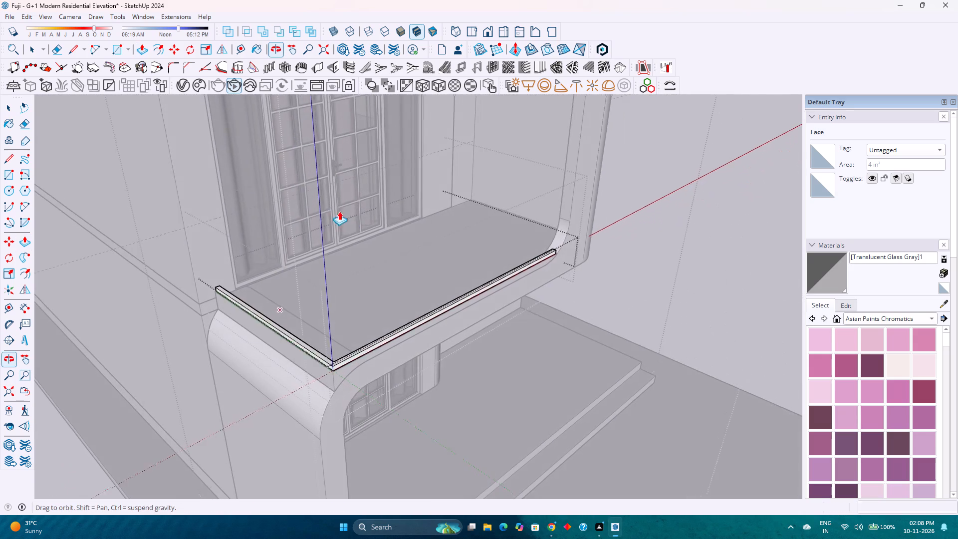
{"action": "middle_click_drag", "start_coordinate": [339, 211], "coordinate": [333, 210]}
{"action": "scroll", "coordinate": [457, 269], "scroll_direction": "up", "scroll_amount": 4}
{"action": "middle_click_drag", "start_coordinate": [461, 271], "coordinate": [349, 237]}
{"action": "middle_click", "coordinate": [349, 237]}
{"action": "scroll", "coordinate": [348, 237], "scroll_direction": "down", "scroll_amount": 2}
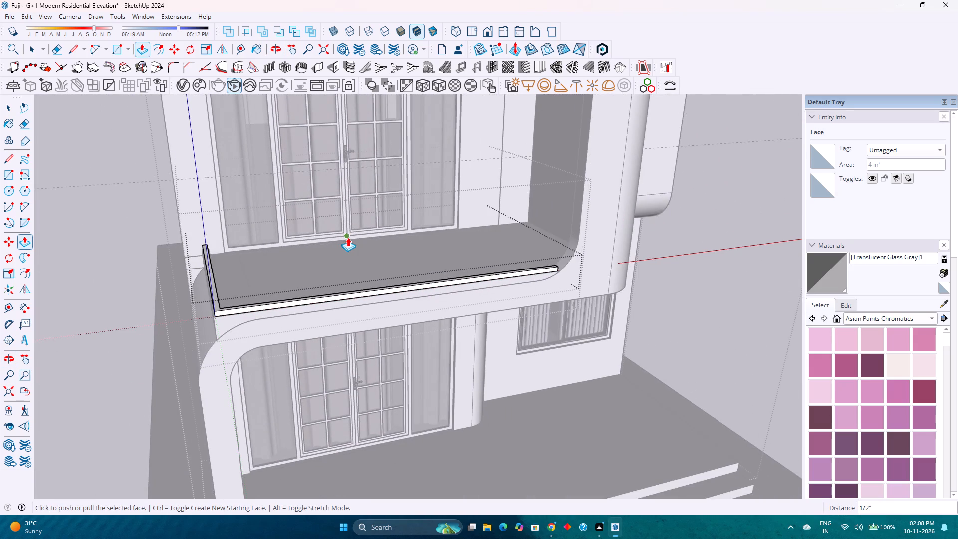
{"action": "scroll", "coordinate": [348, 237], "scroll_direction": "up", "scroll_amount": 1}
{"action": "middle_click_drag", "start_coordinate": [348, 237], "coordinate": [444, 205]}
{"action": "middle_click", "coordinate": [444, 205]}
{"action": "scroll", "coordinate": [552, 238], "scroll_direction": "up", "scroll_amount": 5}
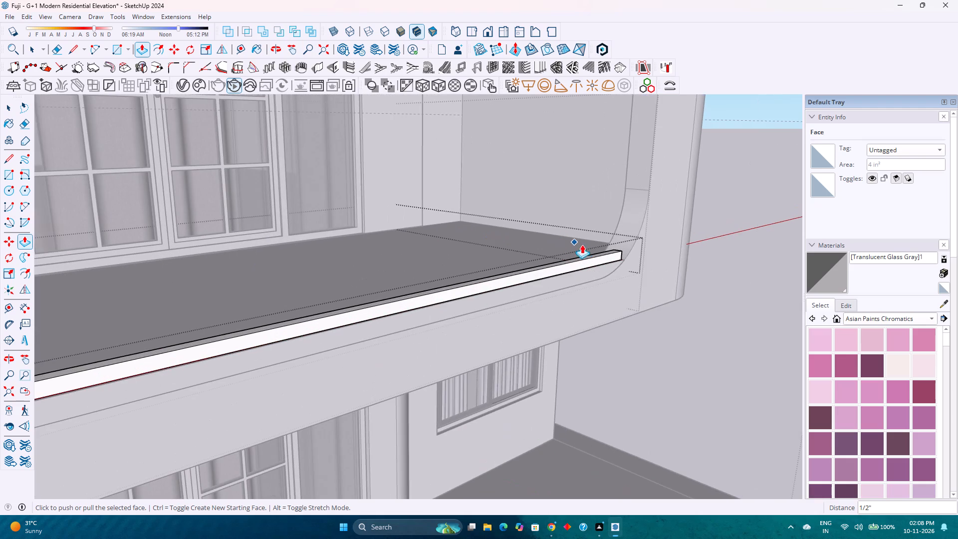
{"action": "middle_click_drag", "start_coordinate": [600, 251], "coordinate": [471, 277]}
{"action": "middle_click_drag", "start_coordinate": [472, 289], "coordinate": [477, 302]}
{"action": "middle_click", "coordinate": [479, 307]}
{"action": "scroll", "coordinate": [605, 280], "scroll_direction": "up", "scroll_amount": 2}
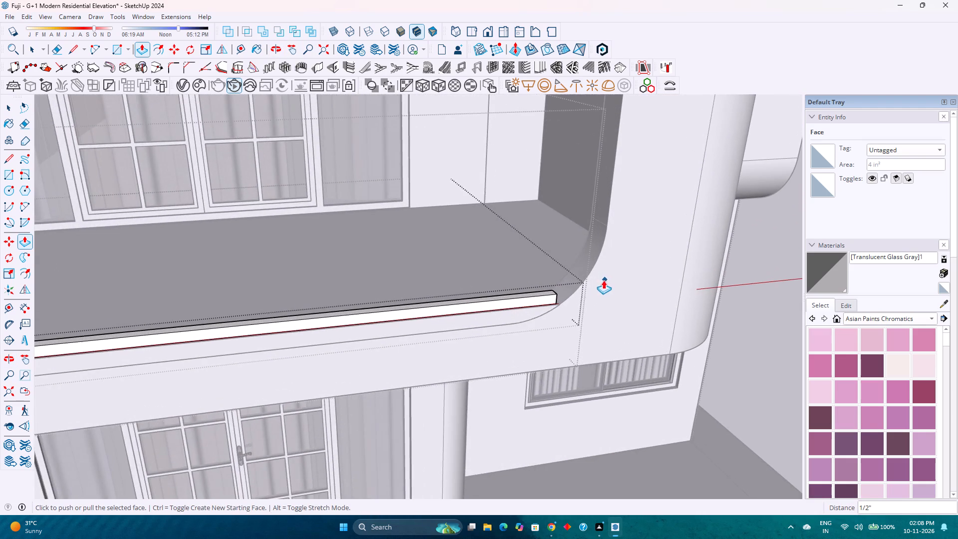
{"action": "scroll", "coordinate": [567, 287], "scroll_direction": "up", "scroll_amount": 8}
{"action": "scroll", "coordinate": [430, 294], "scroll_direction": "up", "scroll_amount": 5}
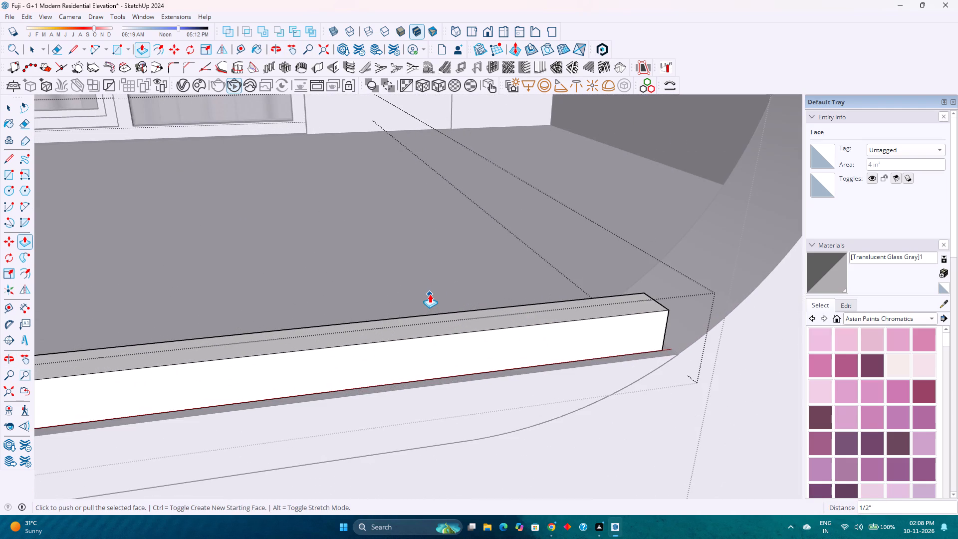
{"action": "scroll", "coordinate": [429, 294], "scroll_direction": "down", "scroll_amount": 2}
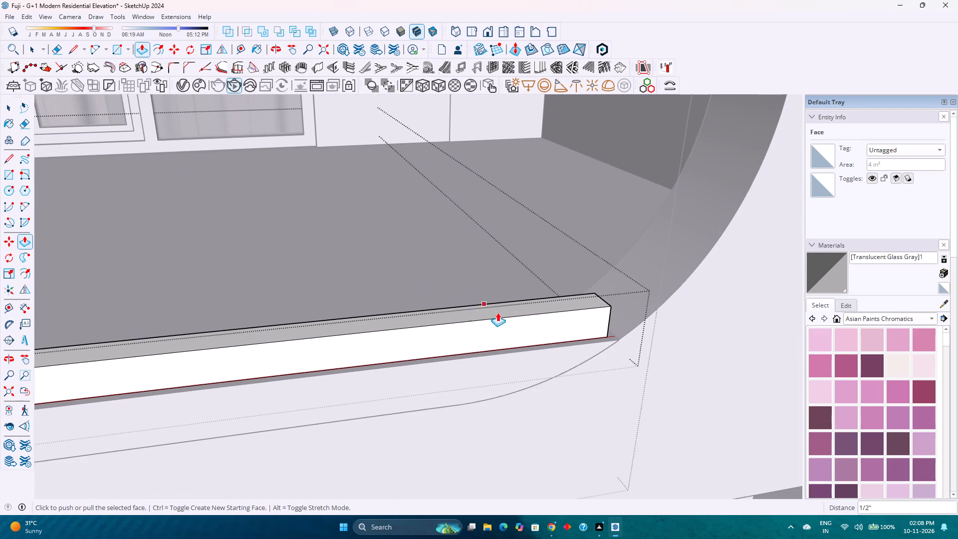
{"action": "scroll", "coordinate": [499, 314], "scroll_direction": "down", "scroll_amount": 17}
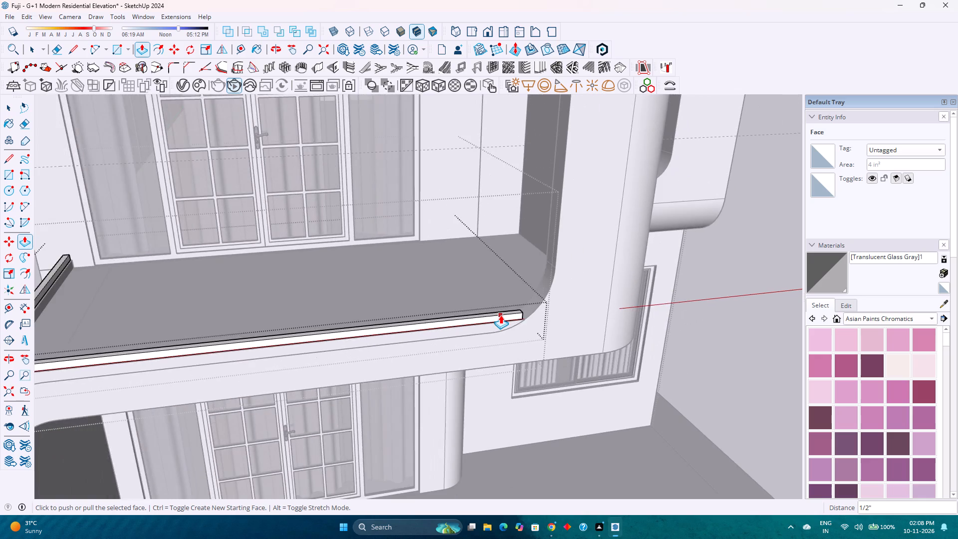
{"action": "scroll", "coordinate": [500, 315], "scroll_direction": "down", "scroll_amount": 9}
{"action": "middle_click_drag", "start_coordinate": [427, 297], "coordinate": [610, 257]}
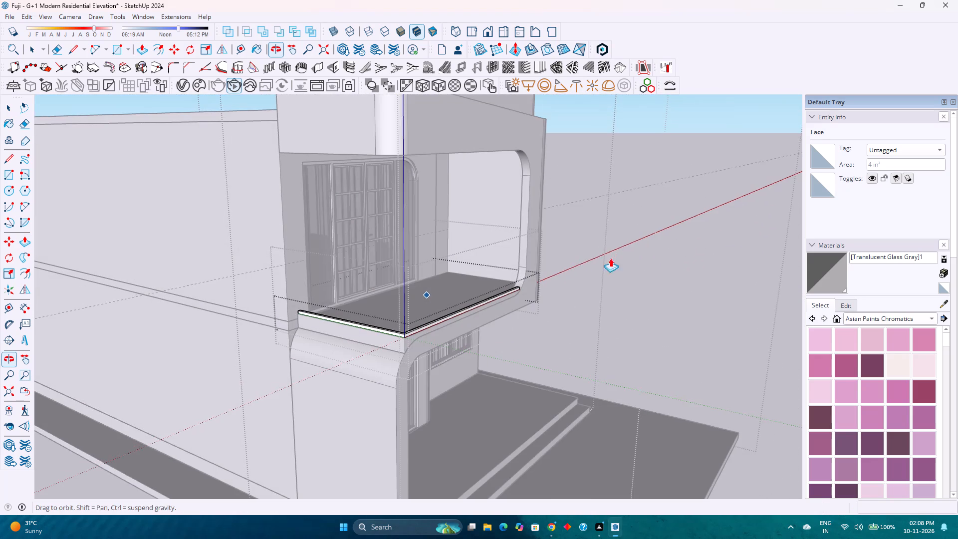
Undo the L-shaped strip's end extension, move, extrusion and copying, and the 3' guide, back to the original parapet.
{"action": "key", "text": "space"}
{"action": "key", "text": "ctrl+z"}
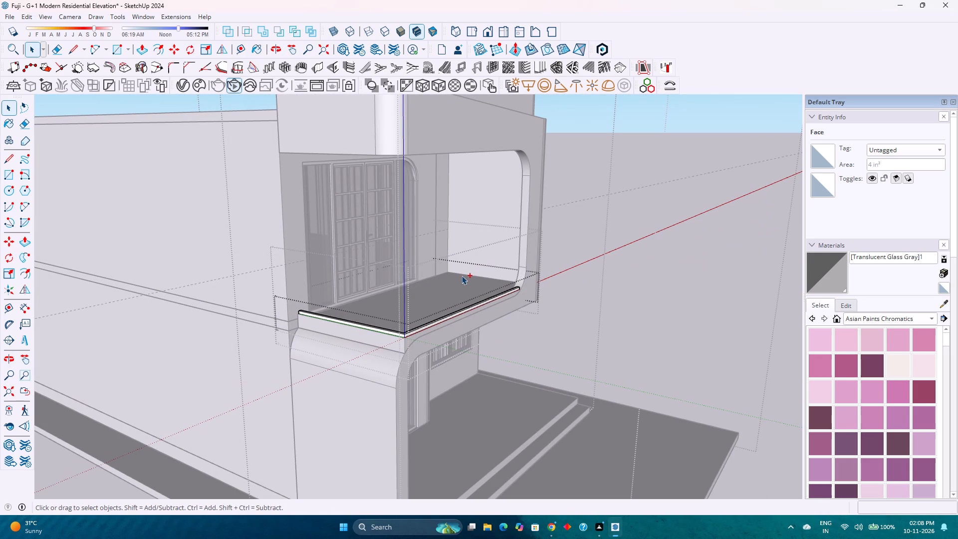
{"action": "key", "text": "ctrl+z"}
{"action": "key", "text": "ctrl+z"}
{"action": "key", "text": "ctrl+z"}
{"action": "key", "text": "ctrl+z"}
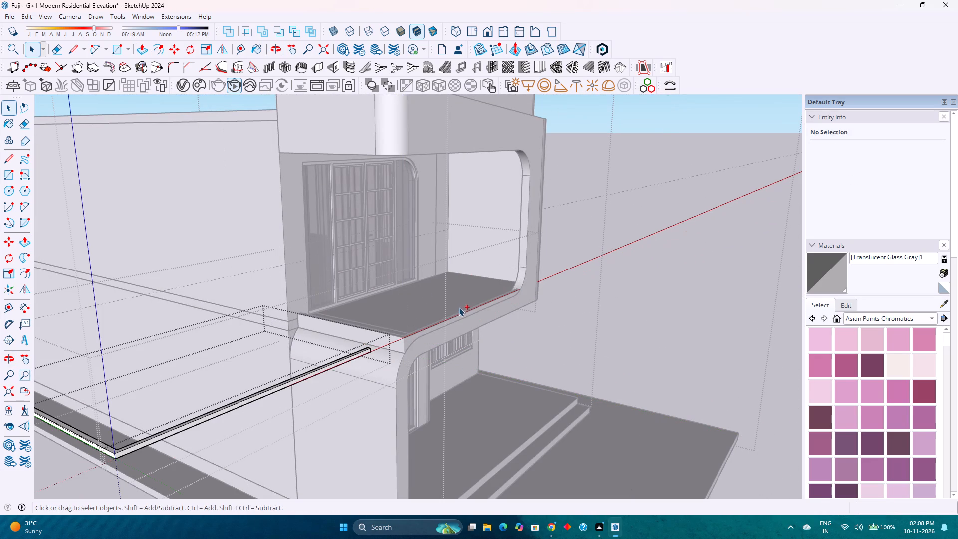
{"action": "key", "text": "ctrl+z"}
{"action": "key", "text": "ctrl+z"}
{"action": "key", "text": "ctrl+z"}
{"action": "key", "text": "ctrl+z"}
{"action": "key", "text": "ctrl+z"}
{"action": "key", "text": "ctrl+z"}
{"action": "key", "text": "ctrl+z"}
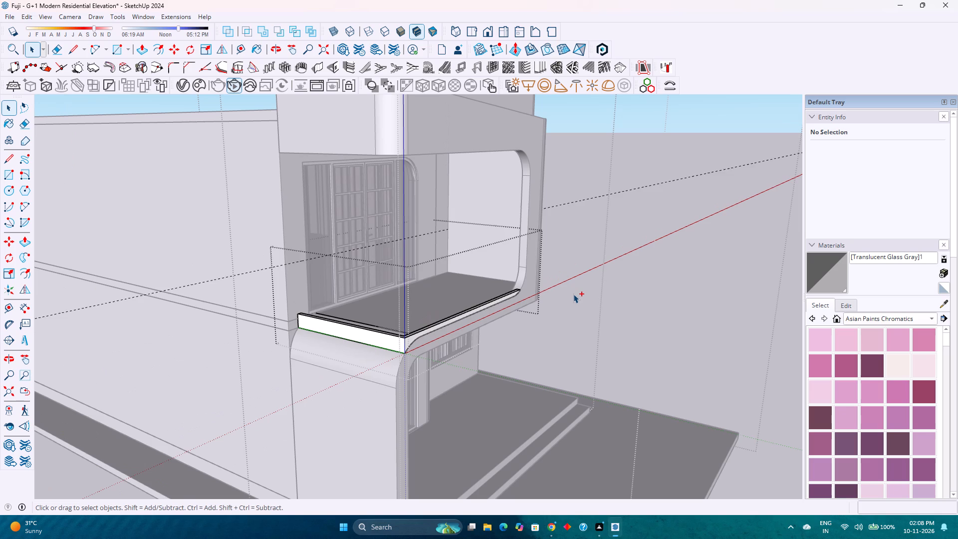
{"action": "key", "text": "ctrl+z"}
{"action": "key", "text": "ctrl+z"}
{"action": "key", "text": "ctrl+z"}
{"action": "key", "text": "ctrl+z"}
{"action": "scroll", "coordinate": [570, 292], "scroll_direction": "up", "scroll_amount": 2}
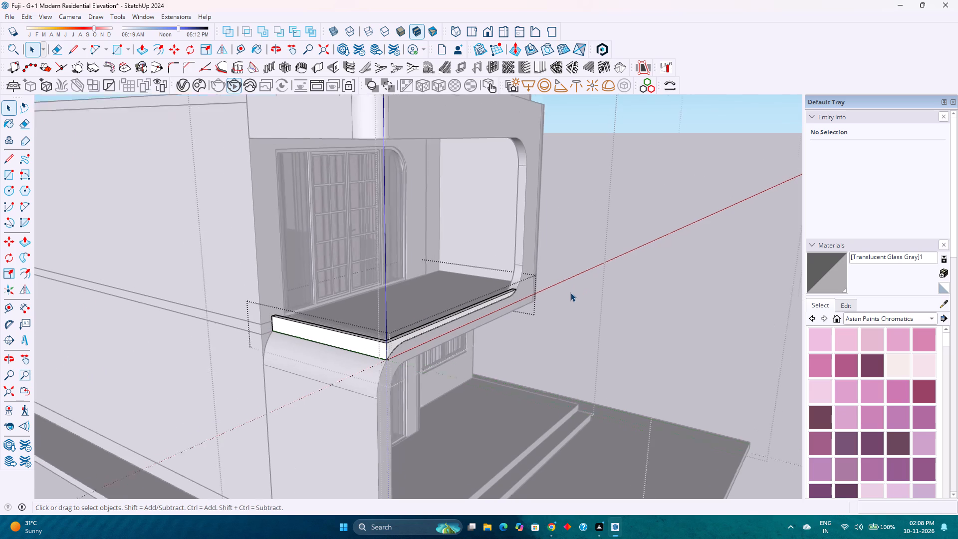
{"action": "scroll", "coordinate": [570, 292], "scroll_direction": "up", "scroll_amount": 1}
{"action": "middle_click_drag", "start_coordinate": [569, 292], "coordinate": [420, 348]}
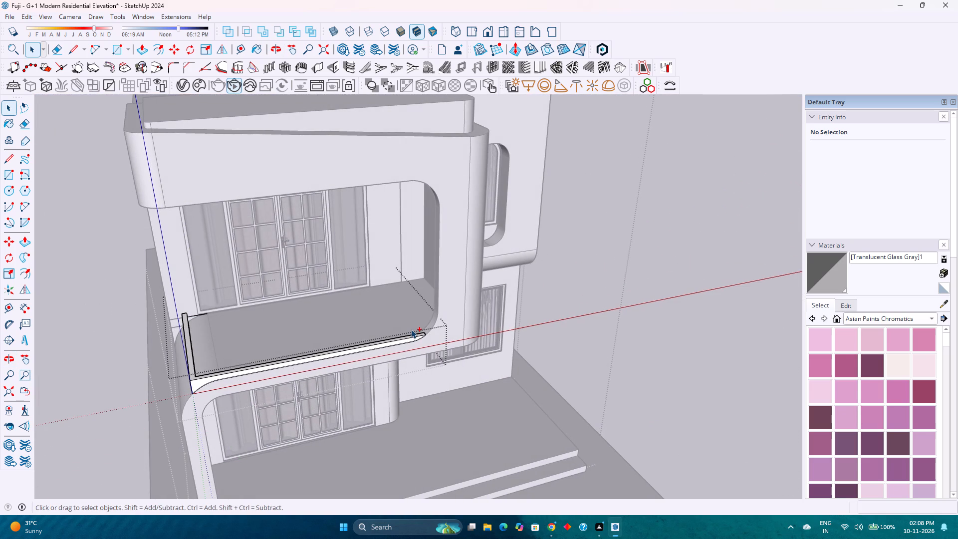
Redo the last three undone actions, back inside the curved facade frame group, and select the frame's faces.
{"action": "key", "text": "ctrl+y"}
{"action": "key", "text": "ctrl+y"}
{"action": "key", "text": "ctrl+y"}
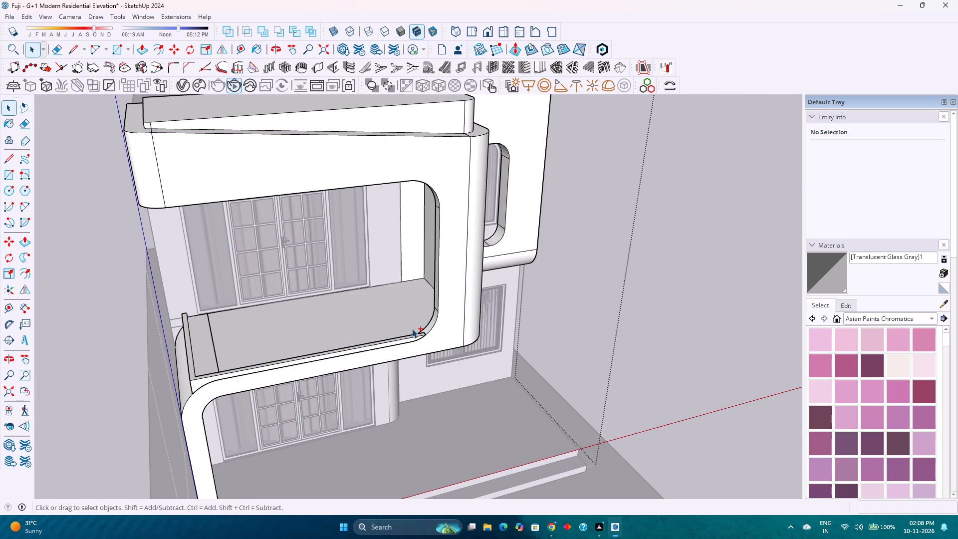
{"action": "left_click", "coordinate": [447, 277]}
{"action": "left_click", "coordinate": [448, 277]}
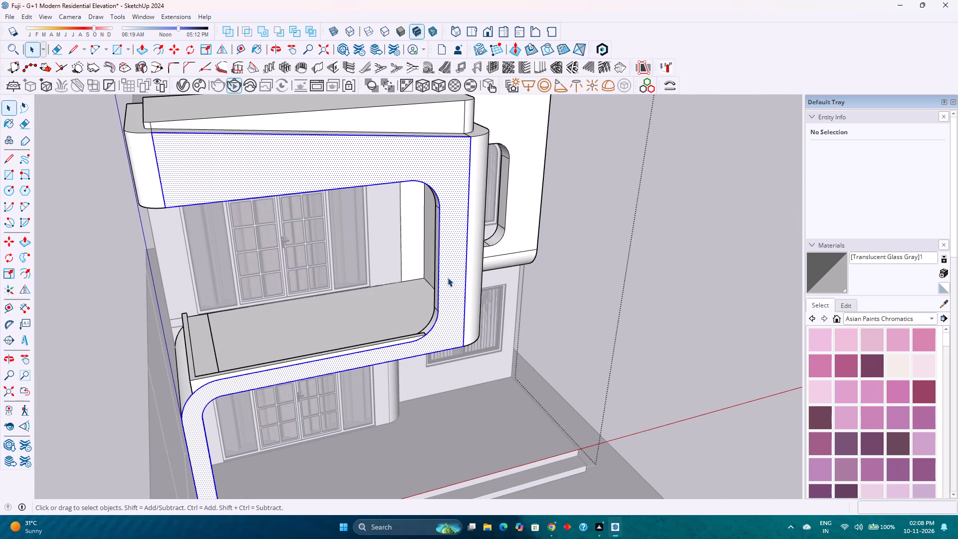
{"action": "middle_click_drag", "start_coordinate": [298, 305], "coordinate": [428, 232]}
{"action": "left_click", "coordinate": [240, 151]}
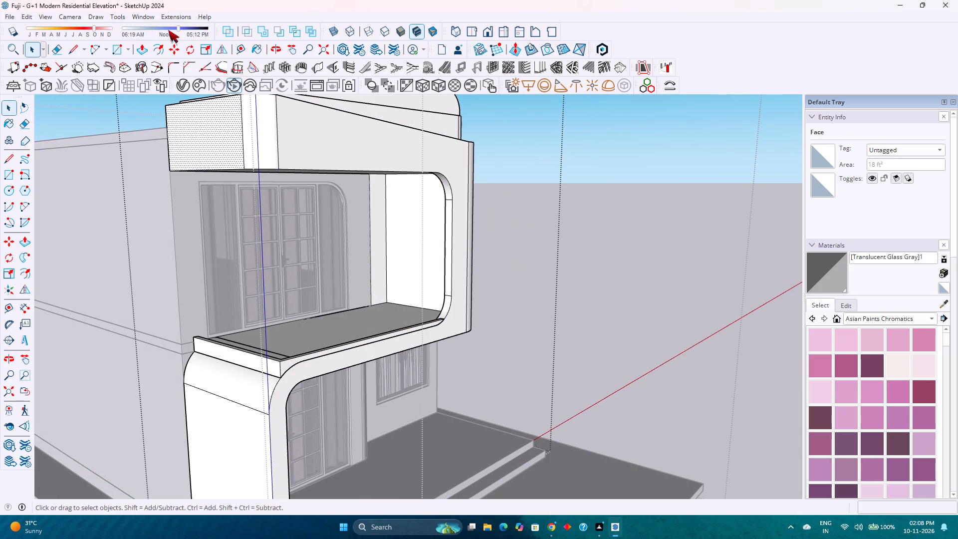
Place a guide 3' above the straight lower inner edge of the curved facade frame's balcony opening.
{"action": "left_click", "coordinate": [237, 51]}
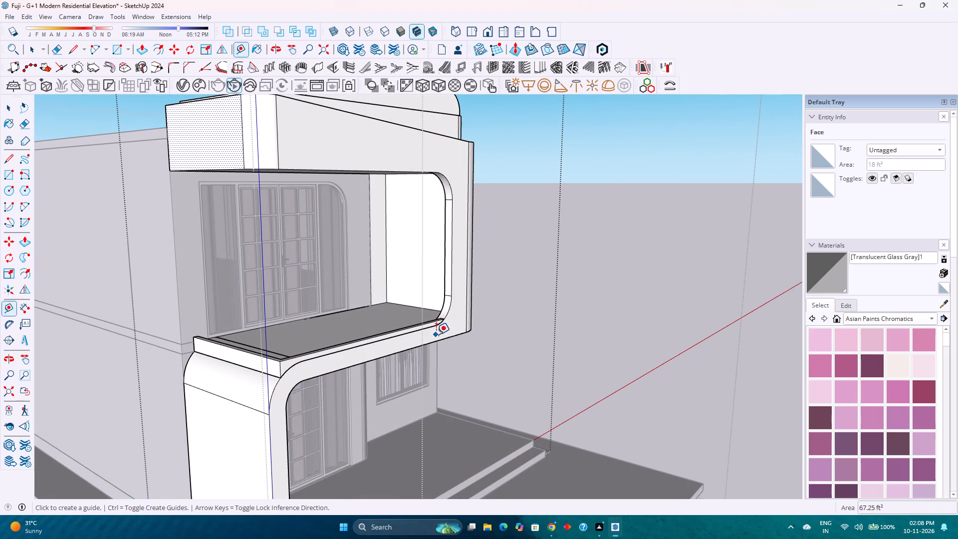
{"action": "scroll", "coordinate": [434, 333], "scroll_direction": "up", "scroll_amount": 6}
{"action": "left_click", "coordinate": [426, 322]}
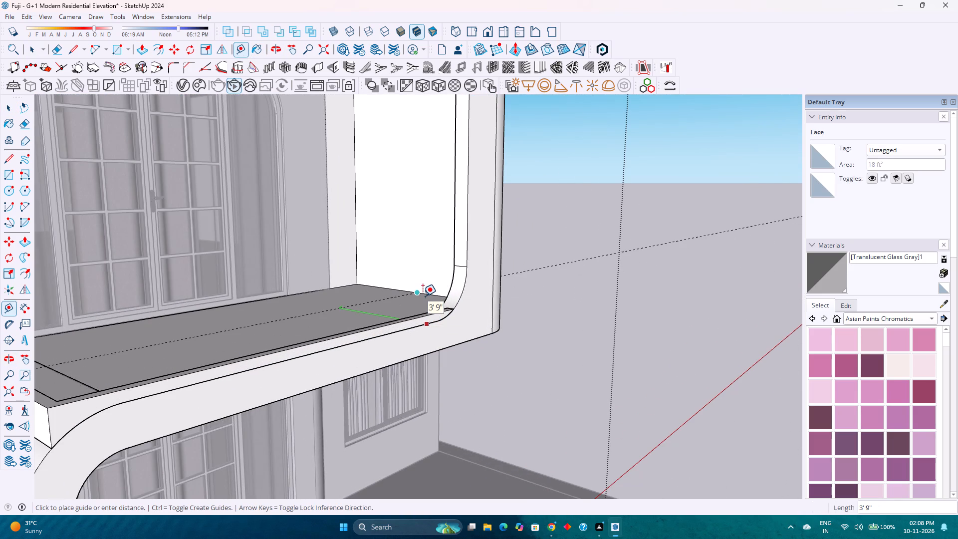
{"action": "key", "text": "Up"}
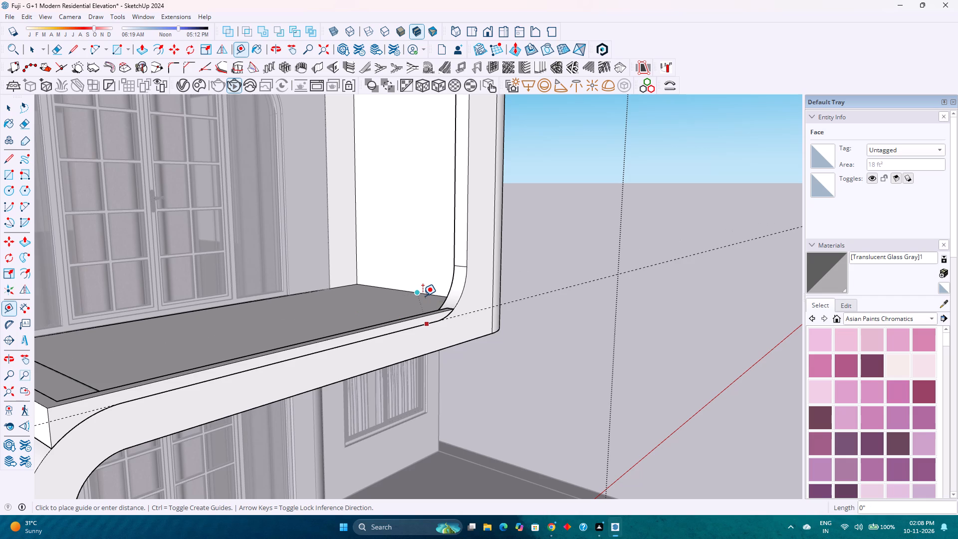
{"action": "type", "text": "3'"}
{"action": "key", "text": "Return"}
{"action": "scroll", "coordinate": [382, 227], "scroll_direction": "down", "scroll_amount": 2}
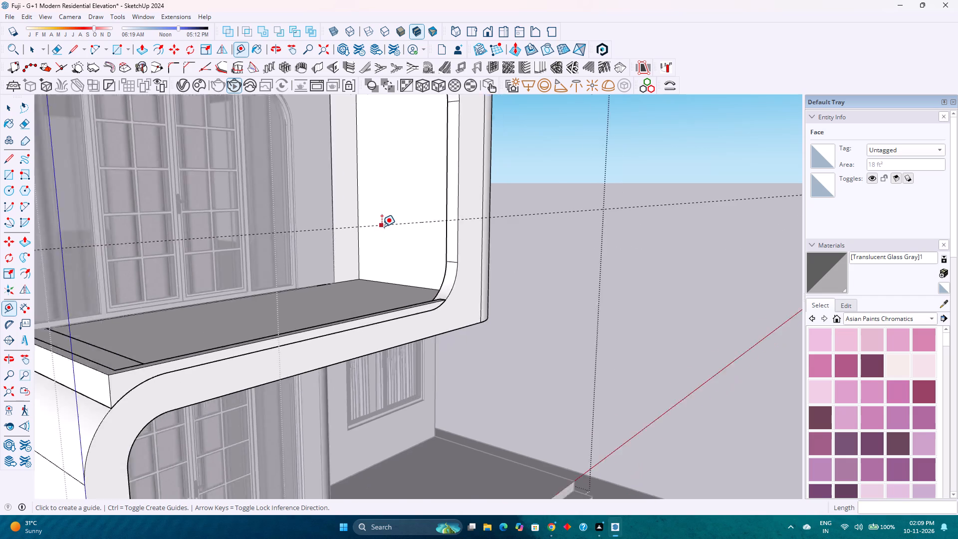
Draw the railing panels' top edges at the guide: about 12' 4" along the red axis from the frame, 7' along the green axis to the wall.
{"action": "scroll", "coordinate": [382, 227], "scroll_direction": "down", "scroll_amount": 2}
{"action": "middle_click_drag", "start_coordinate": [144, 275], "coordinate": [189, 296]}
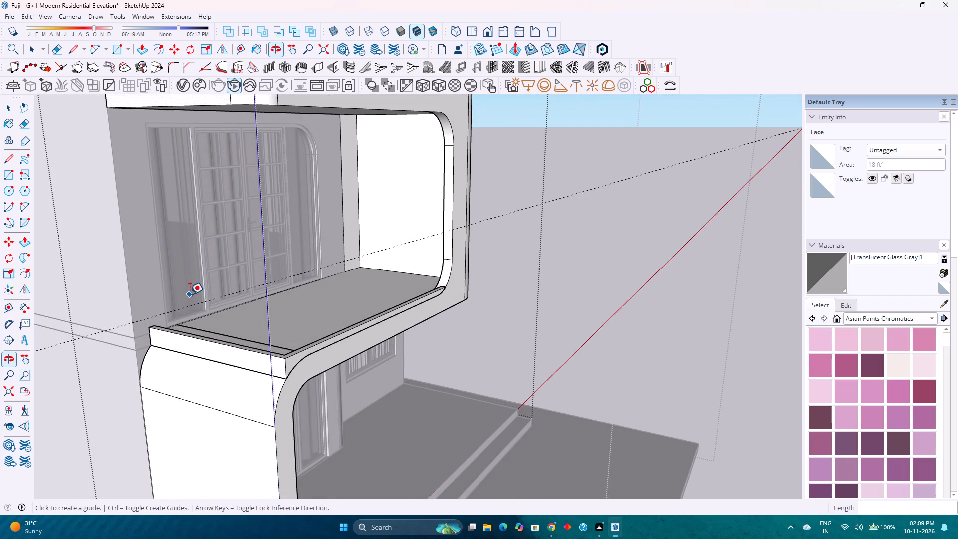
{"action": "scroll", "coordinate": [191, 292], "scroll_direction": "down", "scroll_amount": 2}
{"action": "middle_click_drag", "start_coordinate": [308, 283], "coordinate": [241, 299]}
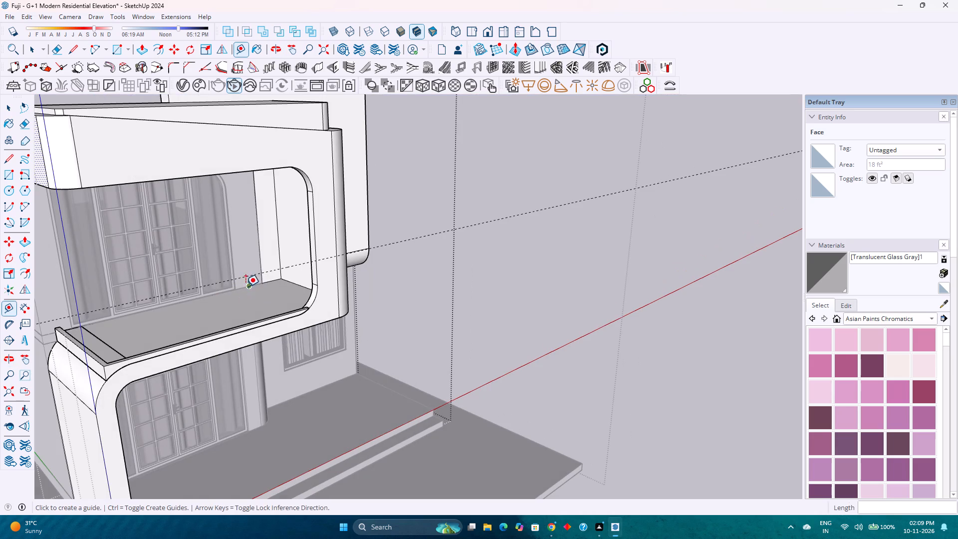
{"action": "middle_click_drag", "start_coordinate": [245, 286], "coordinate": [434, 264], "text": "shift"}
{"action": "middle_click", "coordinate": [434, 264]}
{"action": "middle_click_drag", "start_coordinate": [385, 272], "coordinate": [220, 295]}
{"action": "middle_click", "coordinate": [220, 295]}
{"action": "scroll", "coordinate": [230, 290], "scroll_direction": "up", "scroll_amount": 3}
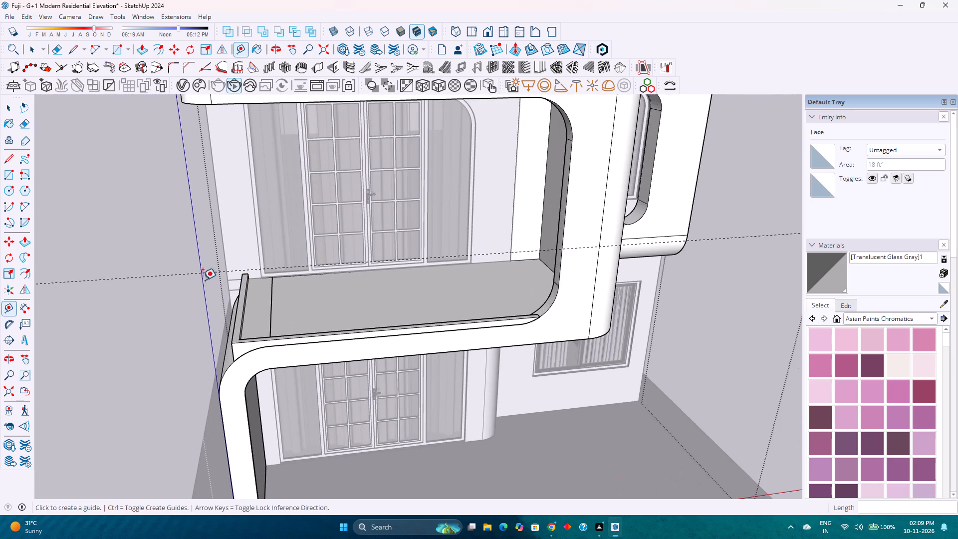
{"action": "left_click", "coordinate": [72, 50]}
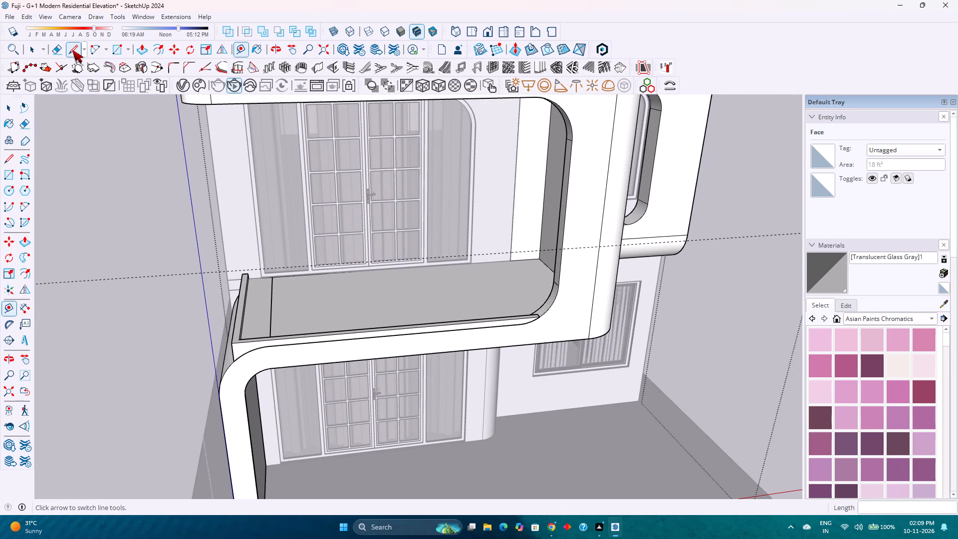
{"action": "left_click", "coordinate": [563, 250]}
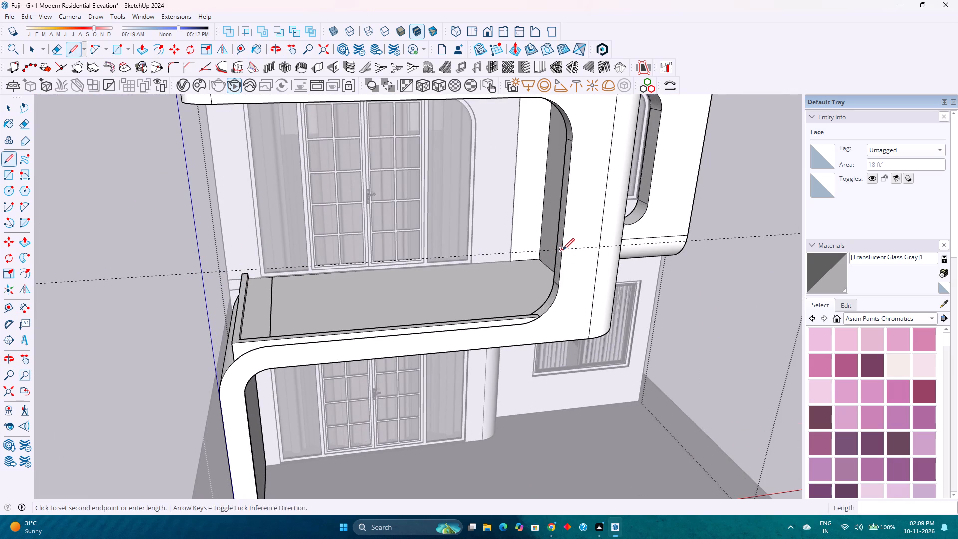
{"action": "middle_click_drag", "start_coordinate": [256, 271], "coordinate": [374, 262]}
{"action": "middle_click", "coordinate": [374, 262]}
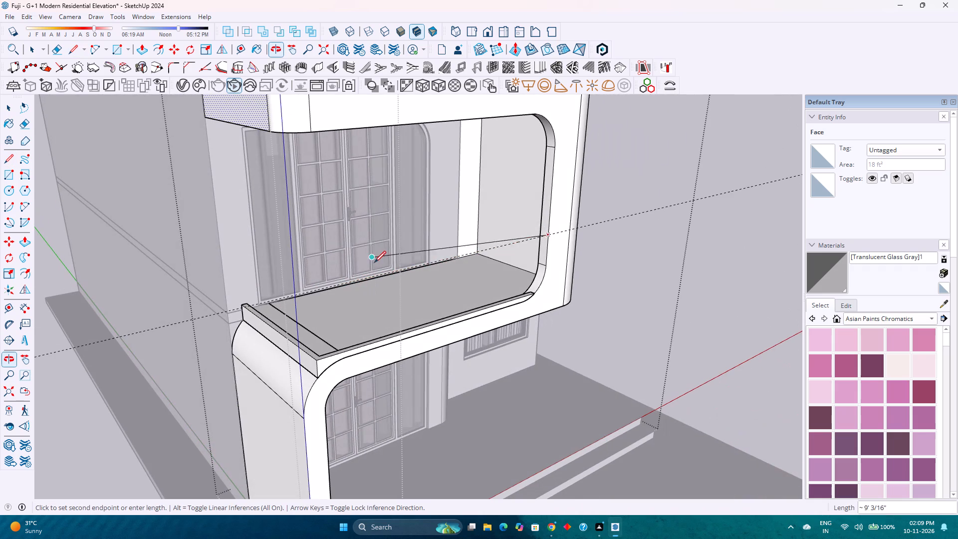
{"action": "key", "text": "Right"}
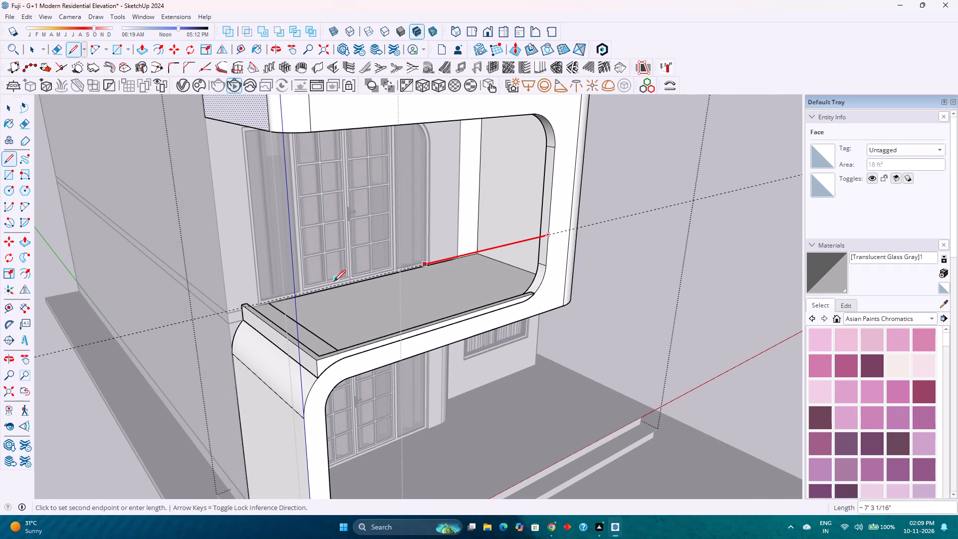
{"action": "left_click", "coordinate": [315, 360]}
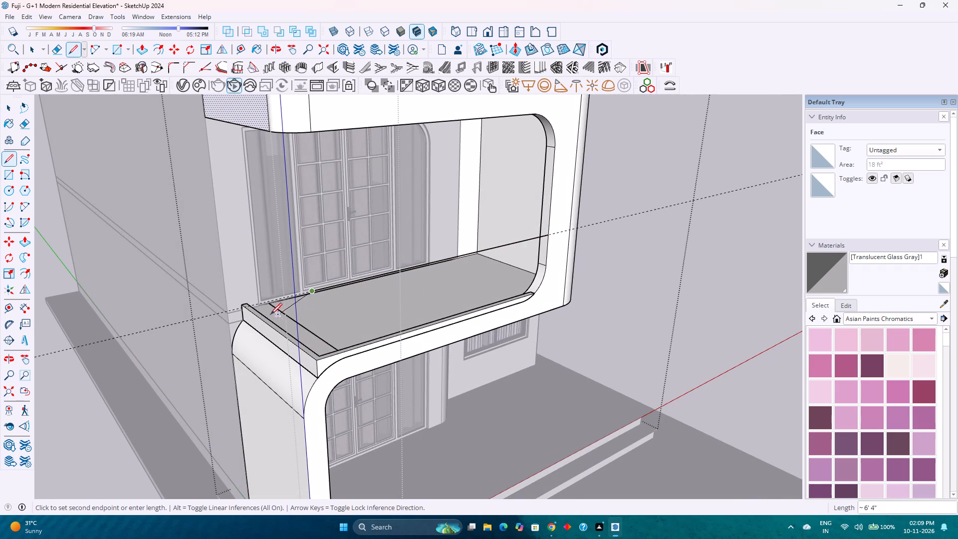
{"action": "key", "text": "Left"}
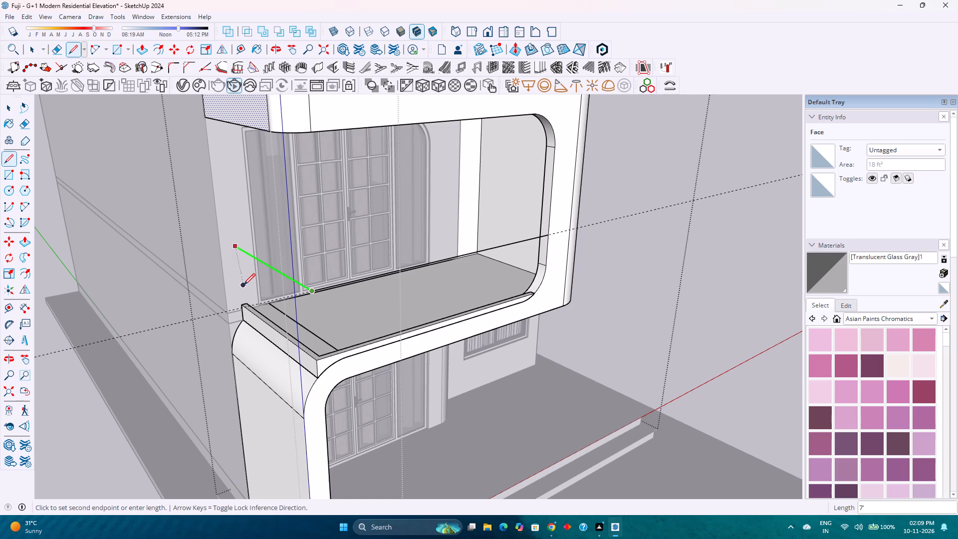
{"action": "left_click", "coordinate": [243, 301]}
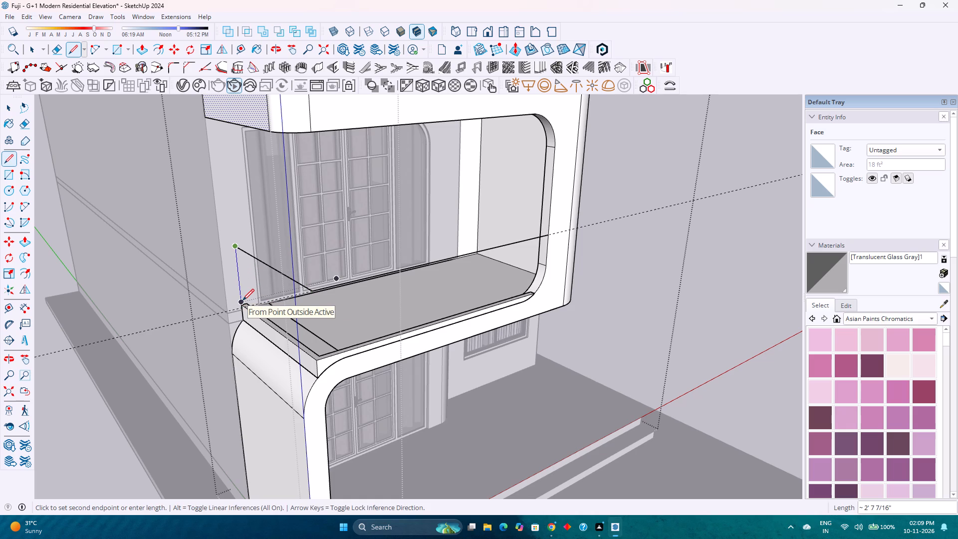
Draw a vertical edge about 2' 9" long from the wall end of the side top edge down to the parapet's outer corner.
{"action": "key", "text": "Up"}
{"action": "scroll", "coordinate": [242, 306], "scroll_direction": "up", "scroll_amount": 10}
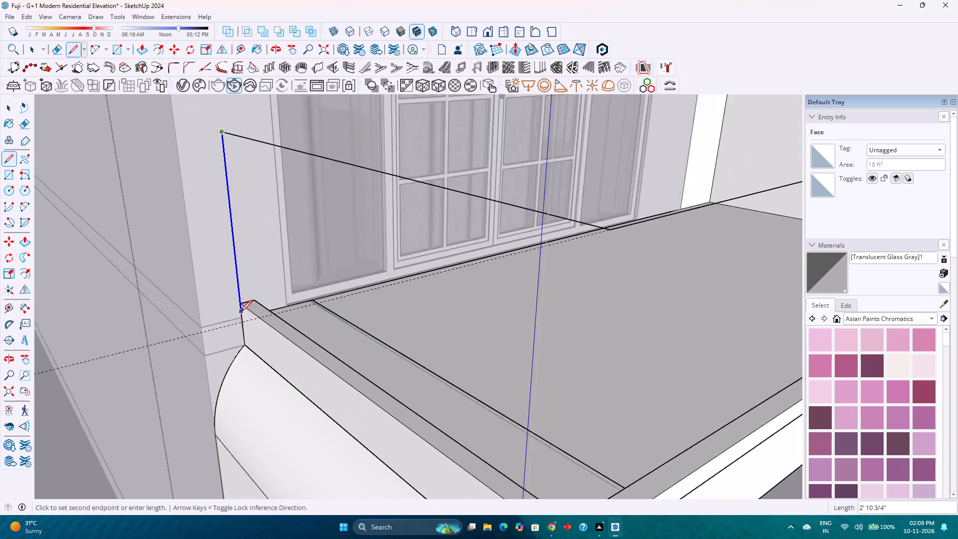
{"action": "scroll", "coordinate": [240, 312], "scroll_direction": "up", "scroll_amount": 9}
{"action": "left_click", "coordinate": [244, 291]}
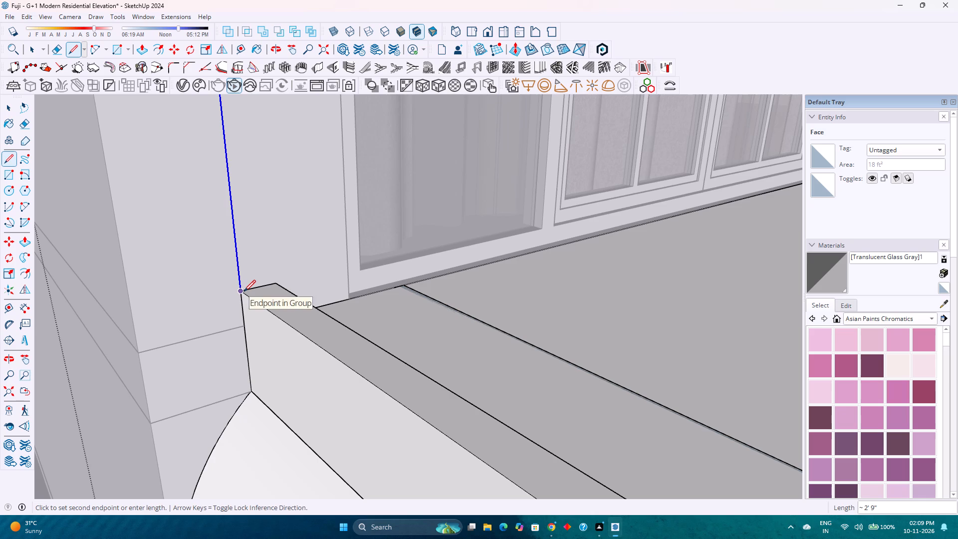
{"action": "scroll", "coordinate": [233, 326], "scroll_direction": "down", "scroll_amount": 12}
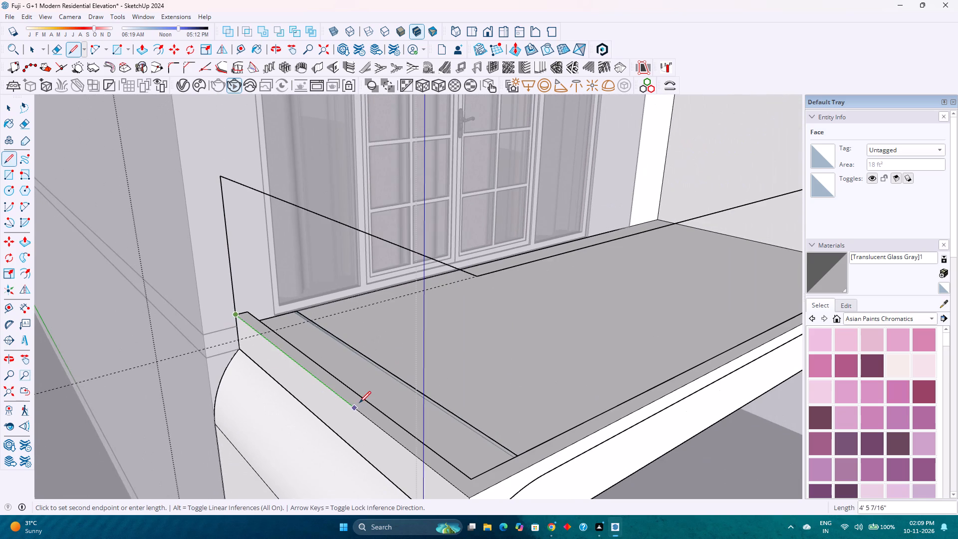
{"action": "key", "text": "Escape"}
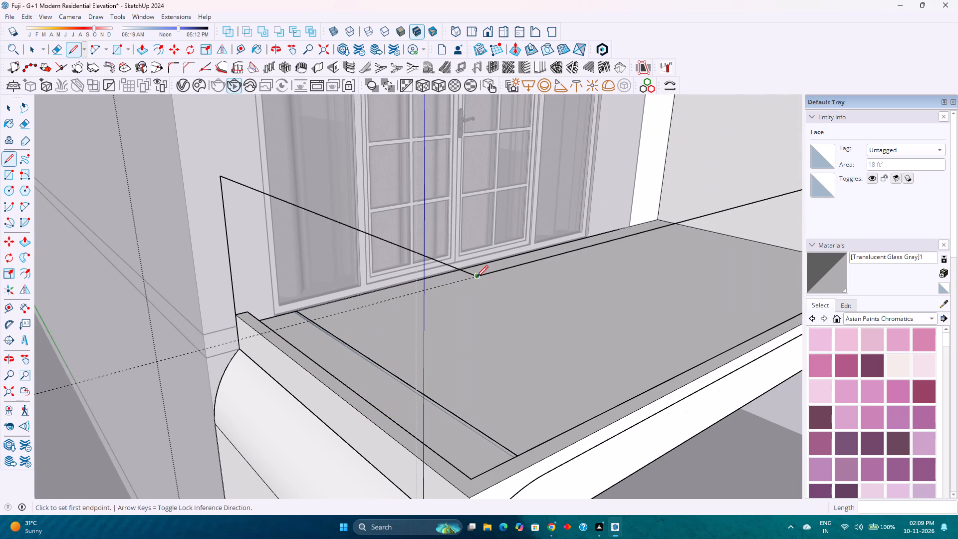
Draw the front panel's vertical corner edge, about 2' 7" long, and its bottom edge, about 11' 5" long, along the parapet top.
{"action": "left_click", "coordinate": [477, 277]}
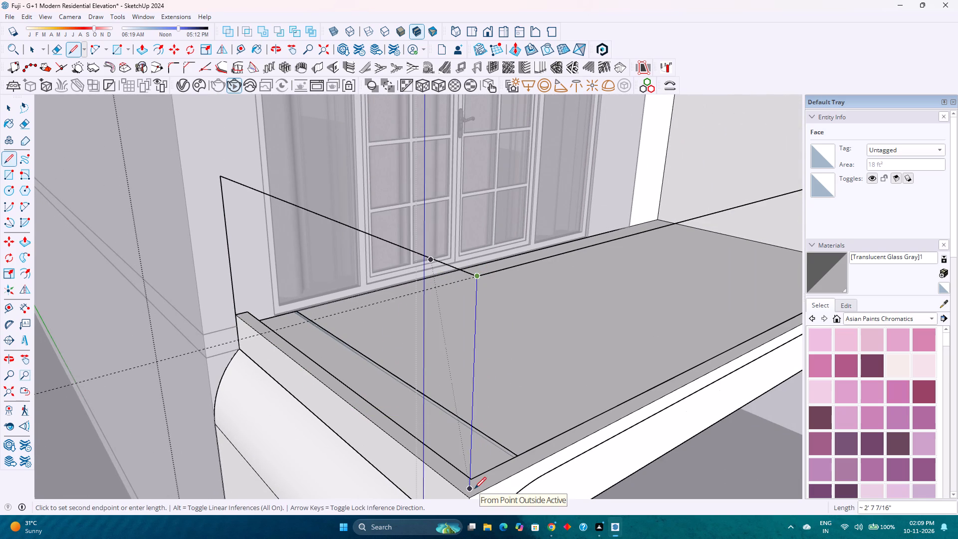
{"action": "left_click", "coordinate": [475, 489]}
{"action": "scroll", "coordinate": [483, 461], "scroll_direction": "down", "scroll_amount": 8}
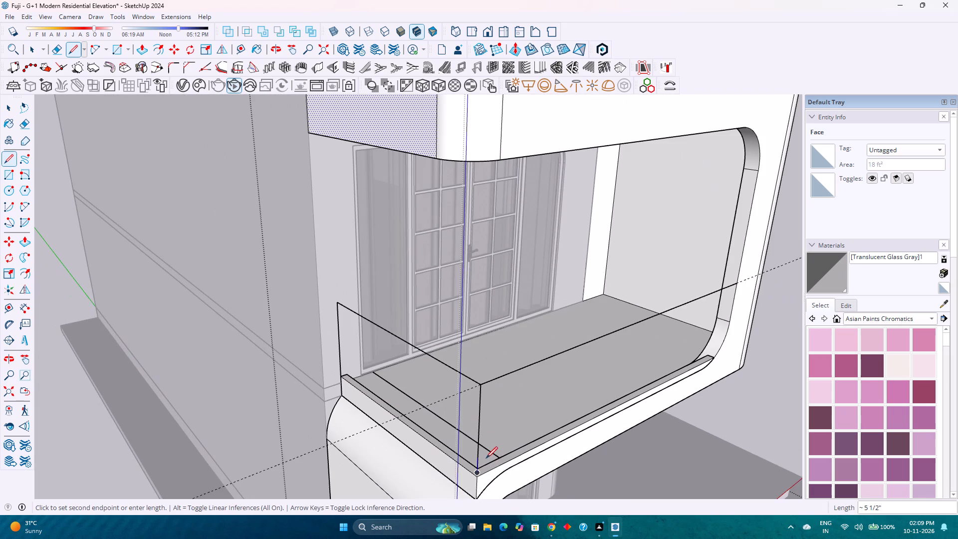
{"action": "left_click", "coordinate": [711, 355]}
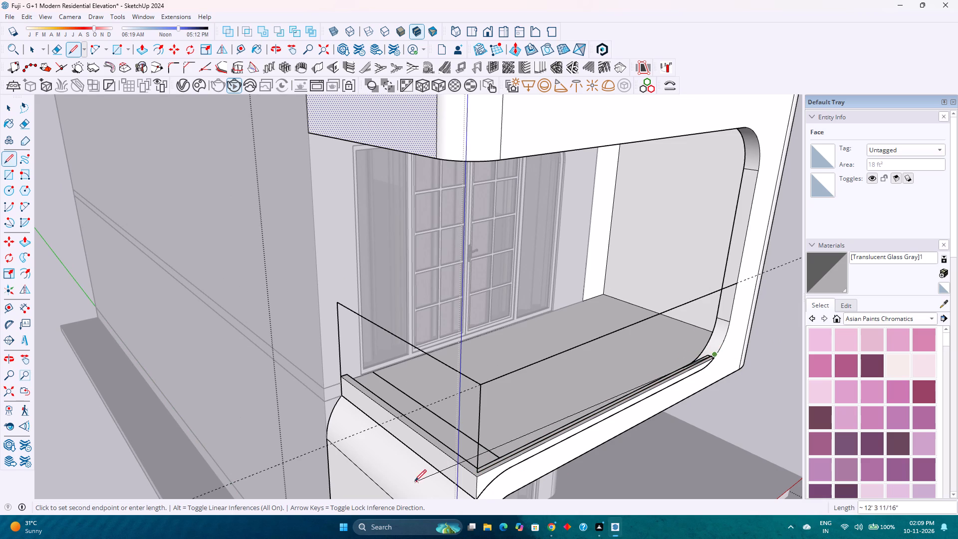
{"action": "key", "text": "Escape"}
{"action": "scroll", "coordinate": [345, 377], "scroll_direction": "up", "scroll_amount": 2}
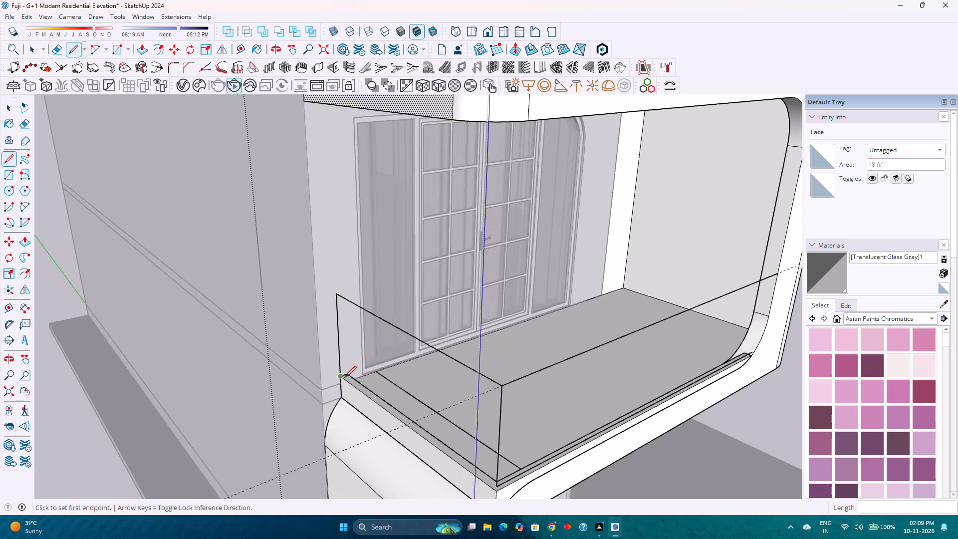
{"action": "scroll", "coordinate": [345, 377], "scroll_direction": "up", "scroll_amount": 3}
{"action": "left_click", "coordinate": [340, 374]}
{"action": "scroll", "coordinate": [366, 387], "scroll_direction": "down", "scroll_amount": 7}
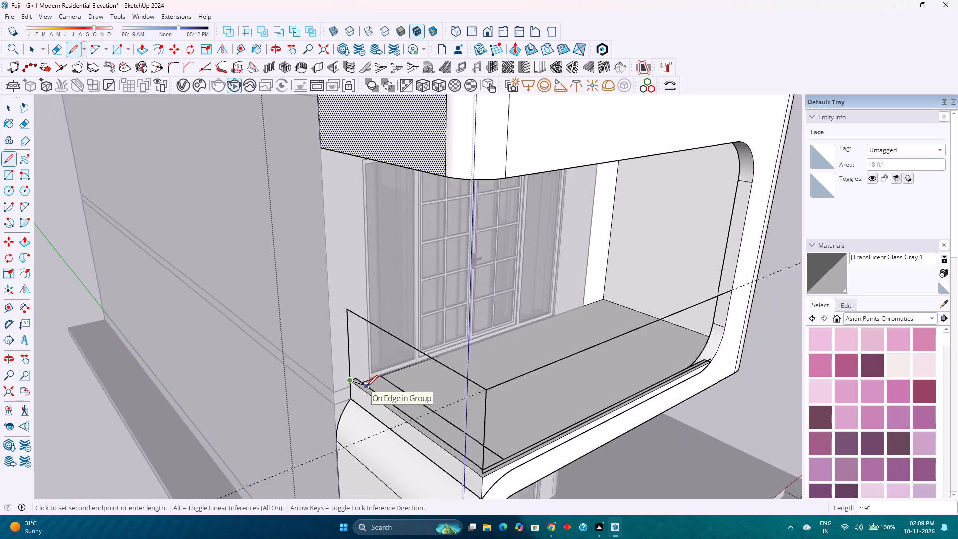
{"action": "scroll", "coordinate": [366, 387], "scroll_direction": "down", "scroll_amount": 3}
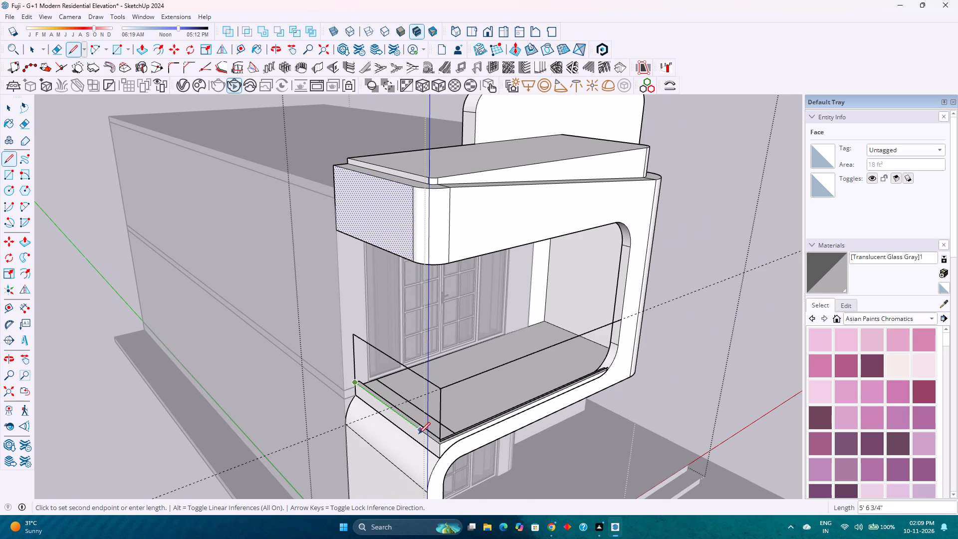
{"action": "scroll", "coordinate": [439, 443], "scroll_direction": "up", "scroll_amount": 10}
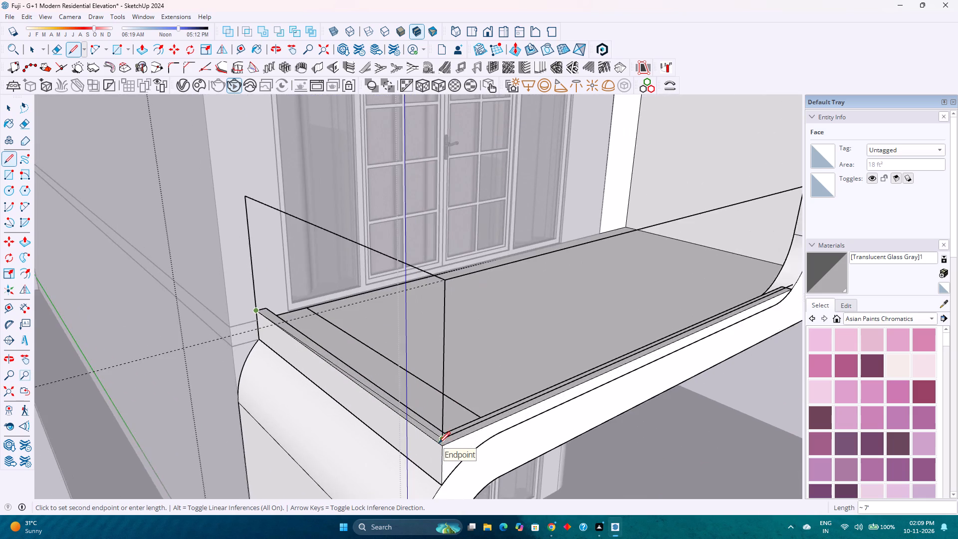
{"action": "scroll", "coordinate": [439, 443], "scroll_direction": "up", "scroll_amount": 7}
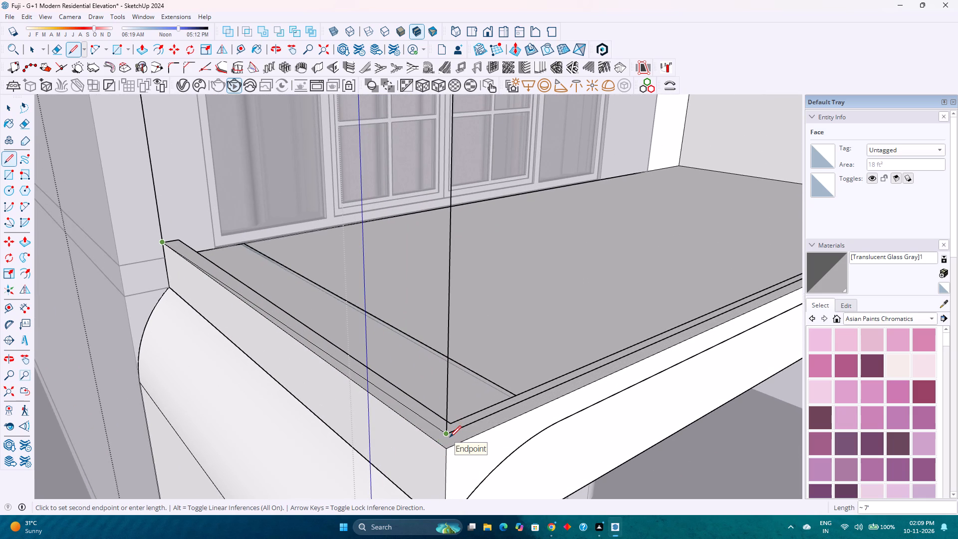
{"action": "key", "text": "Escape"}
Draw the side panel's 7' bottom edge along the green axis from the corner to the wall-end vertical edge, closing its face.
{"action": "left_click", "coordinate": [446, 433]}
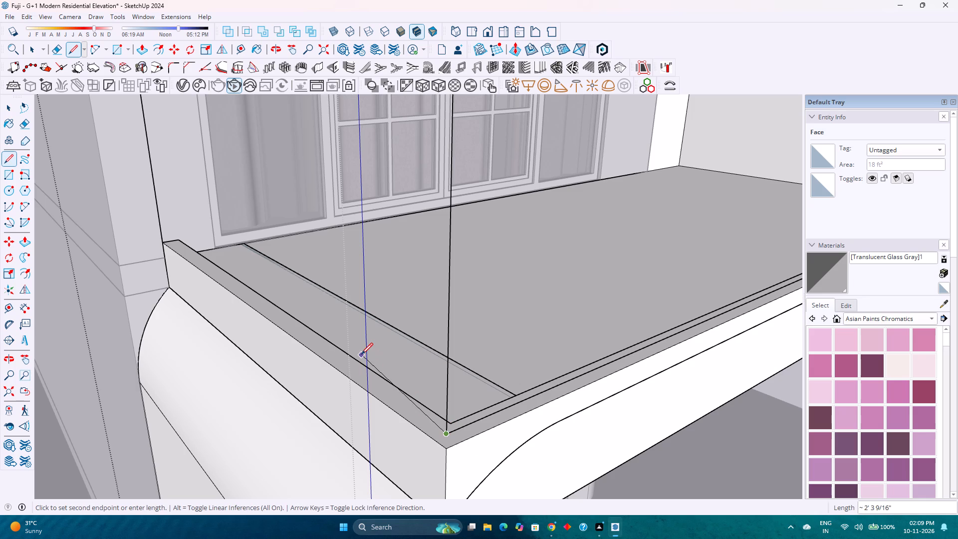
{"action": "key", "text": "Right"}
{"action": "key", "text": "Left"}
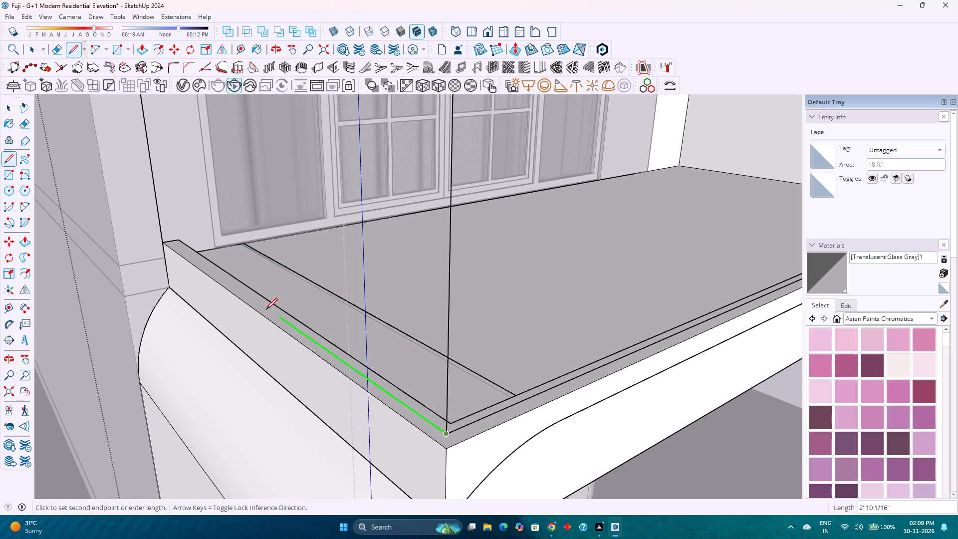
{"action": "scroll", "coordinate": [170, 243], "scroll_direction": "up", "scroll_amount": 4}
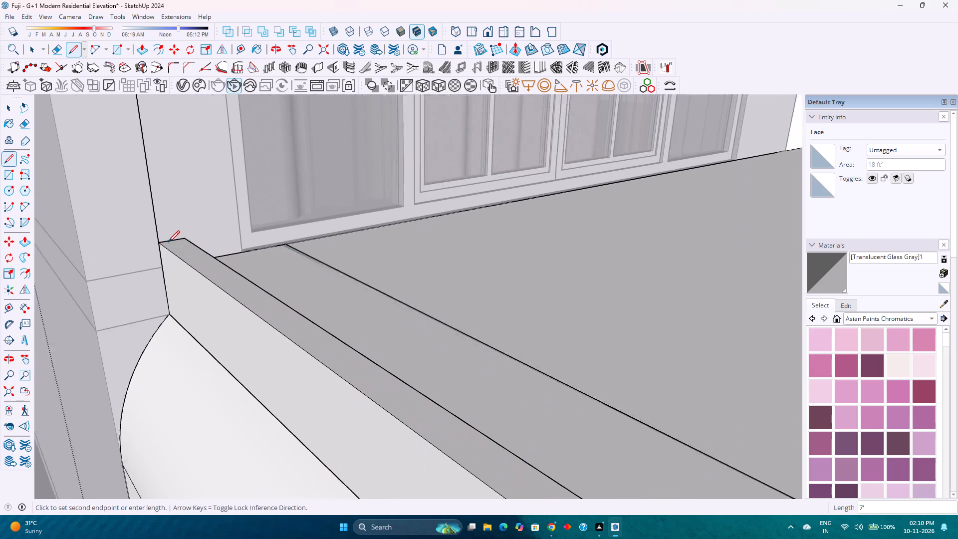
{"action": "scroll", "coordinate": [168, 242], "scroll_direction": "up", "scroll_amount": 6}
{"action": "left_click", "coordinate": [168, 242]}
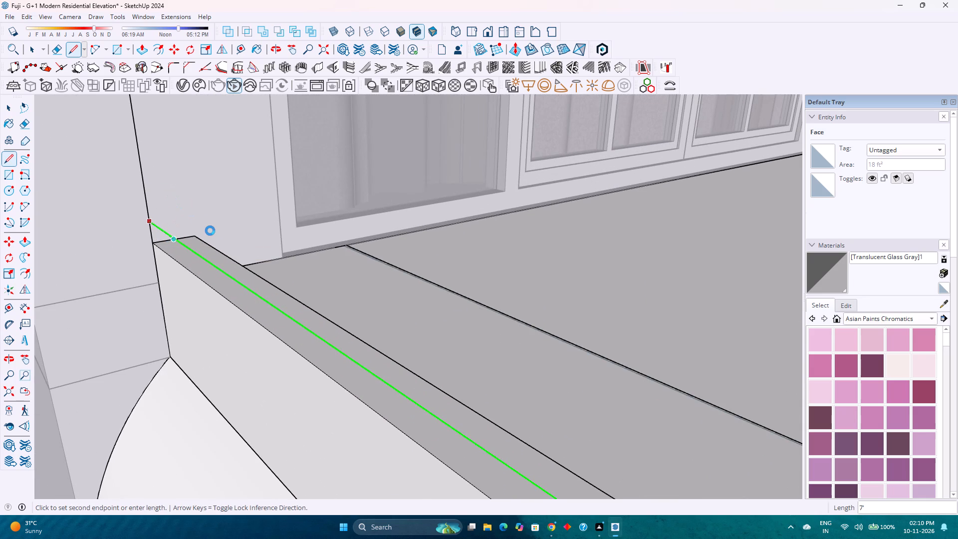
{"action": "scroll", "coordinate": [214, 234], "scroll_direction": "down", "scroll_amount": 9}
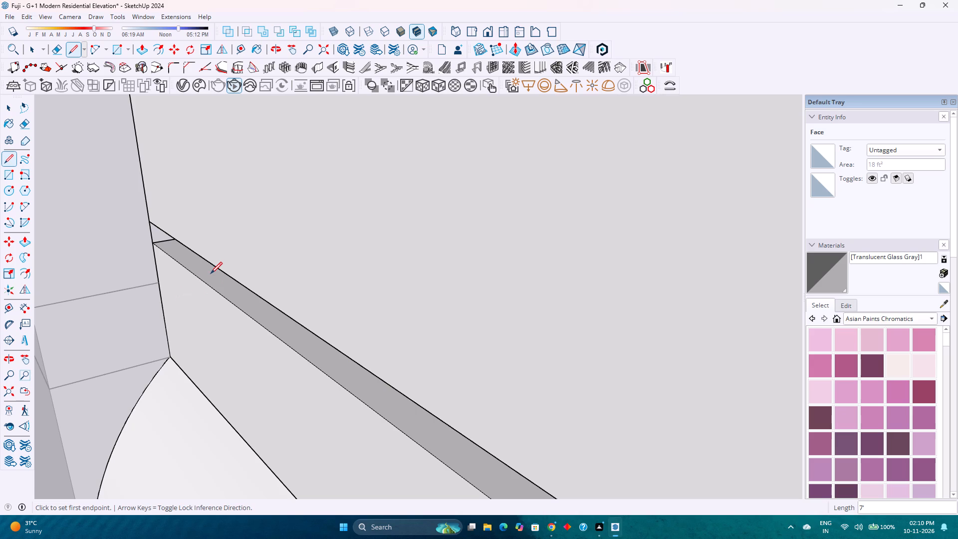
{"action": "scroll", "coordinate": [211, 273], "scroll_direction": "down", "scroll_amount": 17}
{"action": "middle_click_drag", "start_coordinate": [261, 296], "coordinate": [256, 298]}
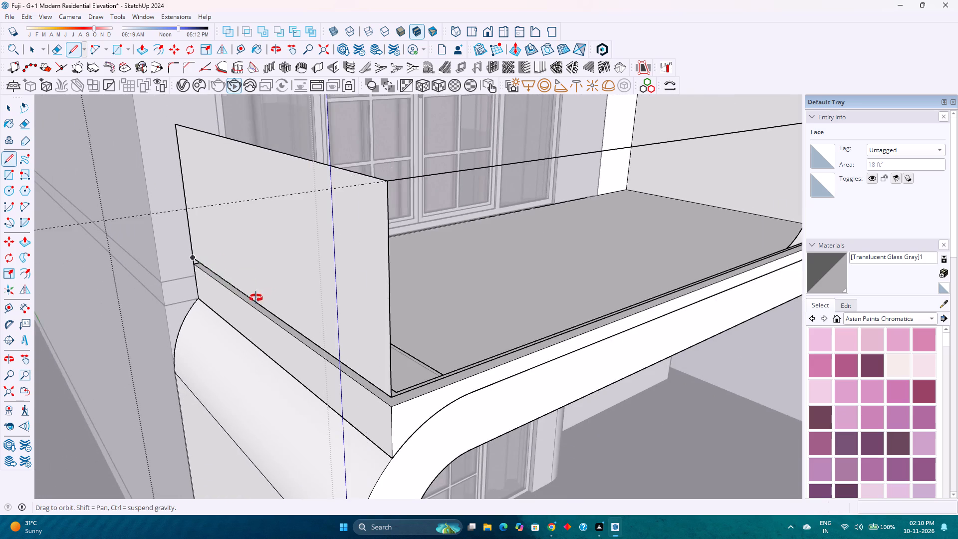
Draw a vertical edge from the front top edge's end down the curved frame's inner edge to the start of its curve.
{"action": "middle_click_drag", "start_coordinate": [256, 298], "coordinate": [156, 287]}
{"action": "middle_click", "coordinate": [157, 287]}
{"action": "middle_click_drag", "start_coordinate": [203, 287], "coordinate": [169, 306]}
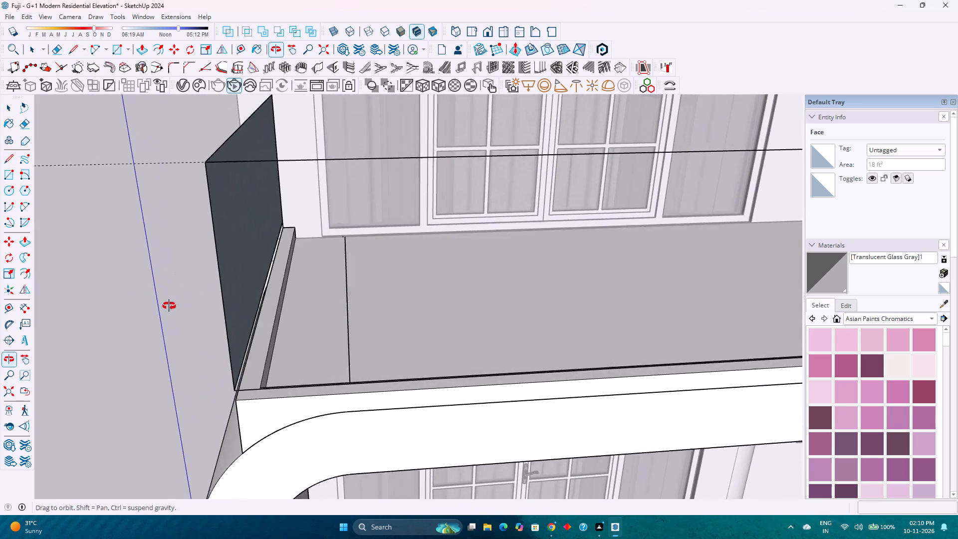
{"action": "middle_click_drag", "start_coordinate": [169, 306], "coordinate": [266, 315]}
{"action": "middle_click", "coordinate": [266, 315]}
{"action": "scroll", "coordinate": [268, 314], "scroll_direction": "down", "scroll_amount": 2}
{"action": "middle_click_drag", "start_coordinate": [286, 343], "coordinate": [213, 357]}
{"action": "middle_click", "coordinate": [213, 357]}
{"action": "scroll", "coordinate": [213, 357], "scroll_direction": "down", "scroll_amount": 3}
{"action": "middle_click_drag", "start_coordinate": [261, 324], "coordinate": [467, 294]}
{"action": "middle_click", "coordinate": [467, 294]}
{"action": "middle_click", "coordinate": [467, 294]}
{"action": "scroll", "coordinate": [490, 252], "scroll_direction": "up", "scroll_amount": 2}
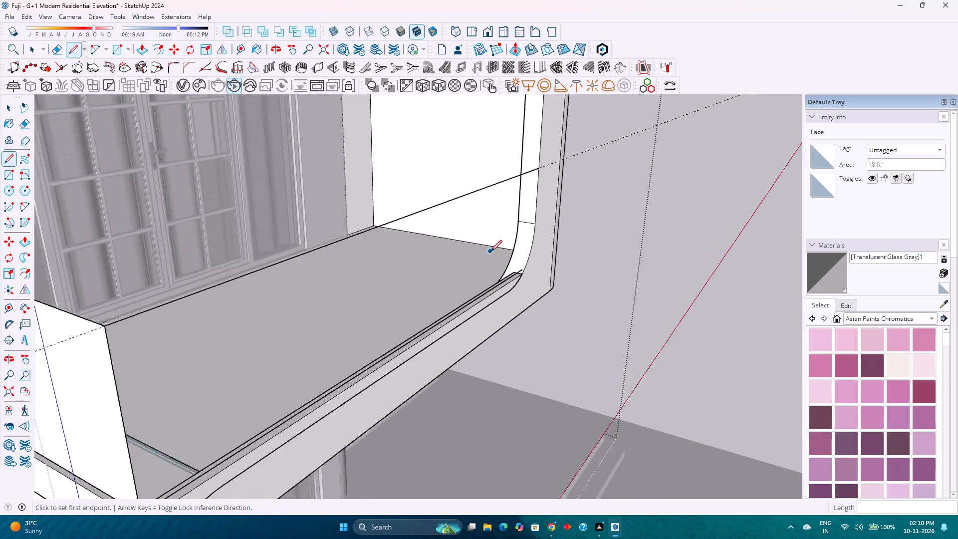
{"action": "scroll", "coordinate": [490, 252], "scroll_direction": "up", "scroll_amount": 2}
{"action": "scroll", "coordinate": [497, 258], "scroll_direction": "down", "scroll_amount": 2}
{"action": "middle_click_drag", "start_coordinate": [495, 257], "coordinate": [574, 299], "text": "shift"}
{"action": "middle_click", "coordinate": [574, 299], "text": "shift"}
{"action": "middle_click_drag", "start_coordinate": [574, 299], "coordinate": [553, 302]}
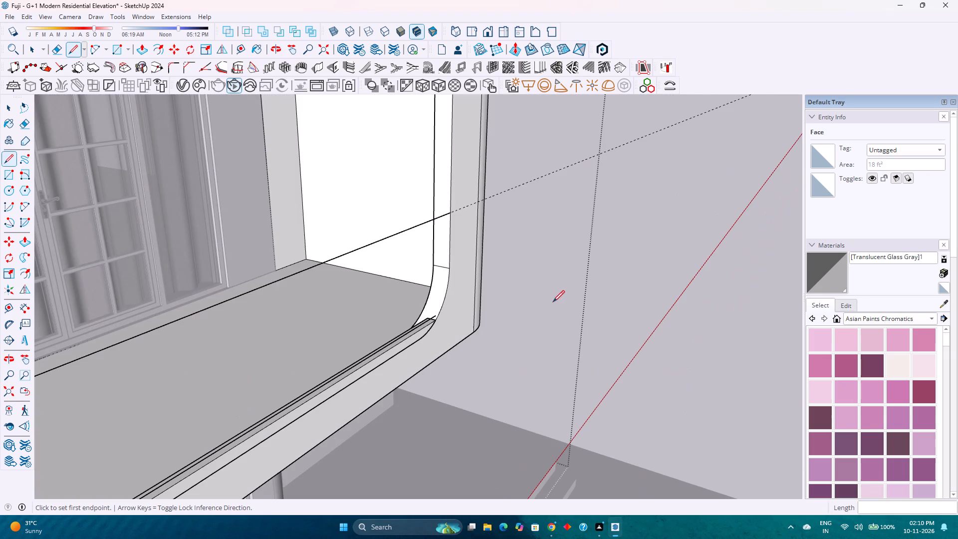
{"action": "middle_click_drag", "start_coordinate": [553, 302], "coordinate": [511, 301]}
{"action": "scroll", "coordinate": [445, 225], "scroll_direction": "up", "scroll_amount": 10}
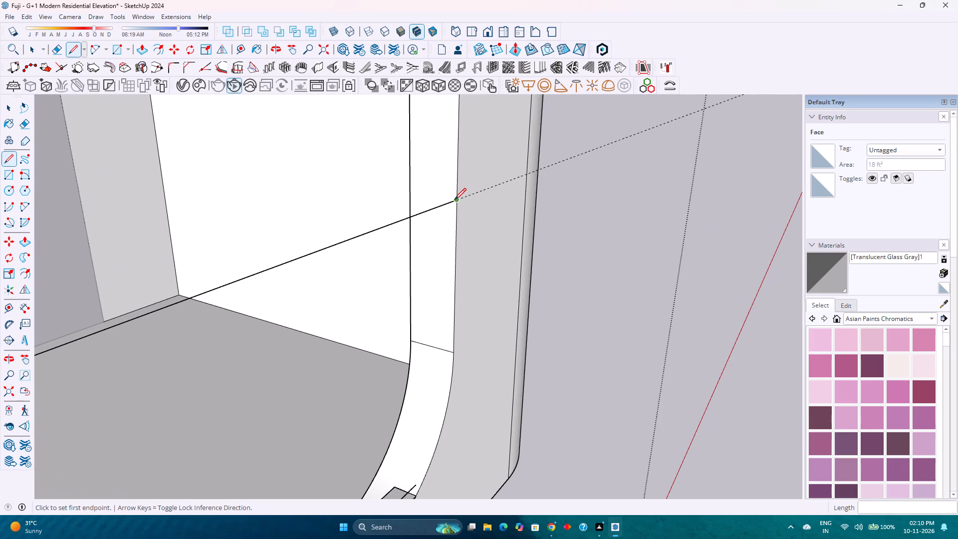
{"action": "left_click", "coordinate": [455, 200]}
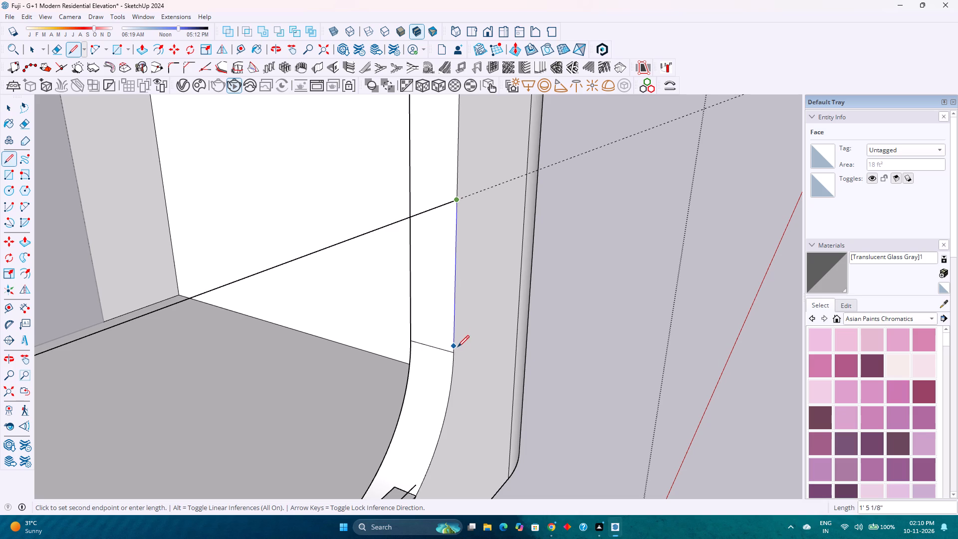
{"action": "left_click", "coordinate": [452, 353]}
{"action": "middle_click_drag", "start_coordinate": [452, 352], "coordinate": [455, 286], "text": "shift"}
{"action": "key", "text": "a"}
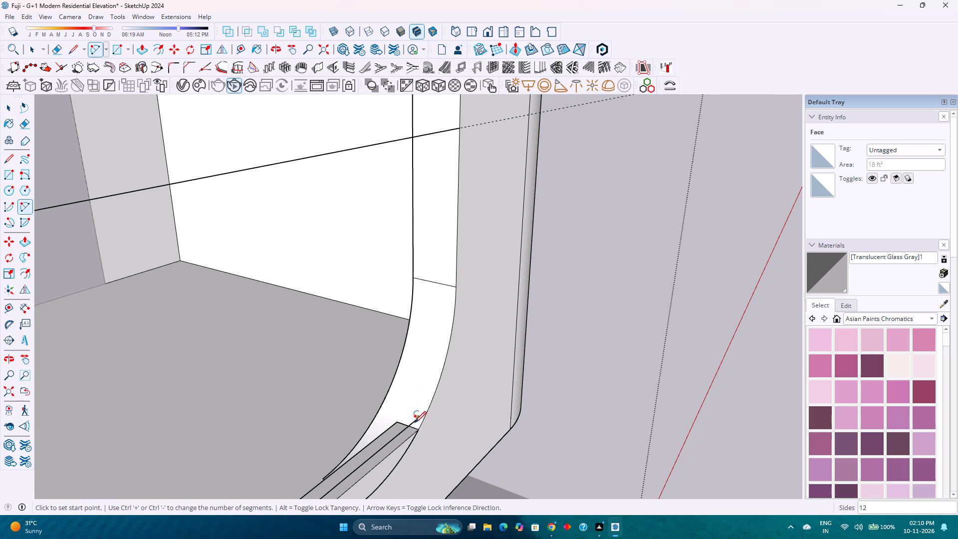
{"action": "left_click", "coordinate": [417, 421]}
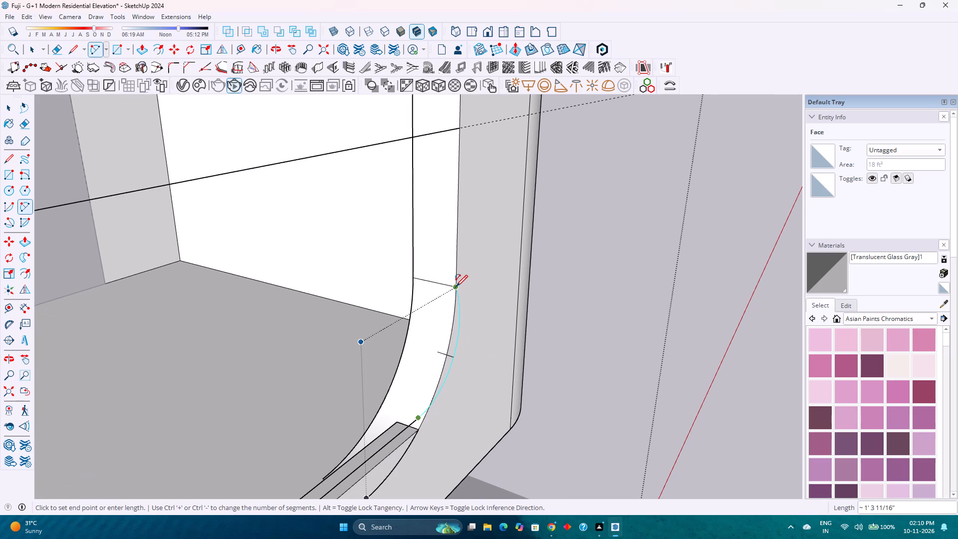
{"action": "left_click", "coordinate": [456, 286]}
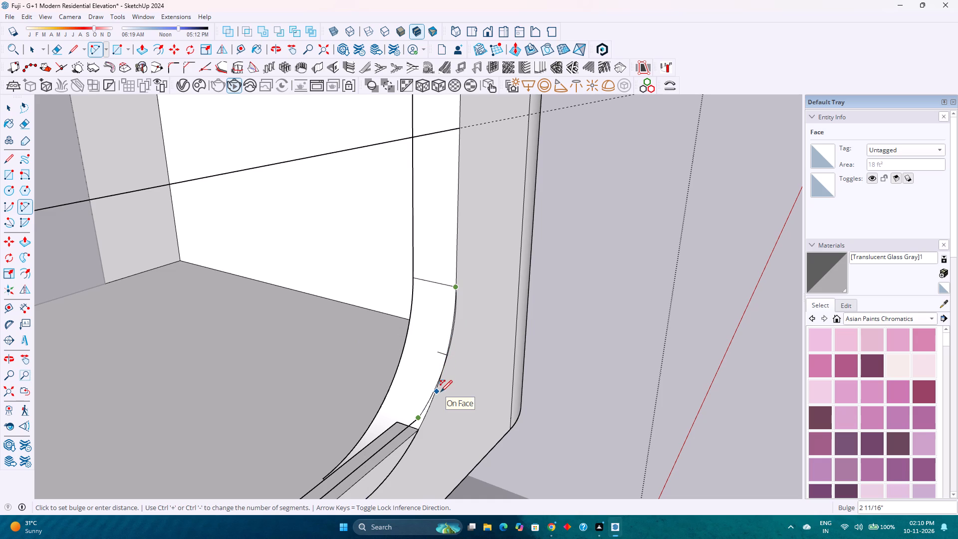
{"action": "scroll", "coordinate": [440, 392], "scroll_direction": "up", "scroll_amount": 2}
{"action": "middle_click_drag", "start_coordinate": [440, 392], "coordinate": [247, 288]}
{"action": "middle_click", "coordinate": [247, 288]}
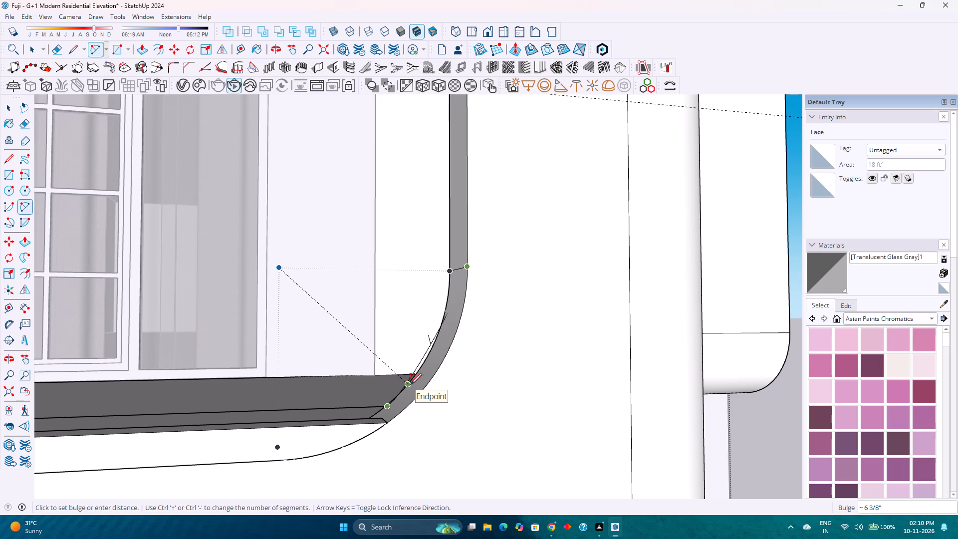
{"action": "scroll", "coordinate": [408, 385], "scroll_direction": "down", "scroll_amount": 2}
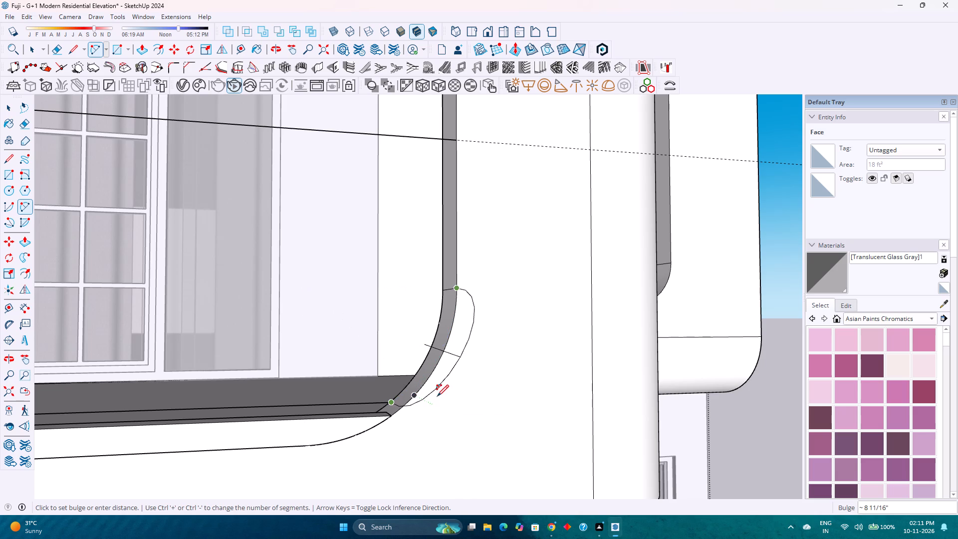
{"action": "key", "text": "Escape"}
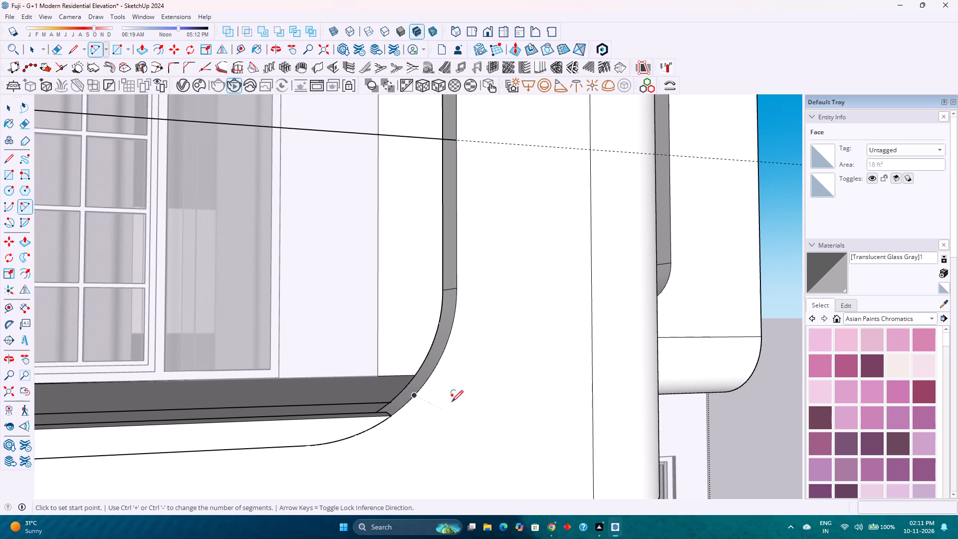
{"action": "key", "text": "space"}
Undo the railing panel edges and their height guide, and leave the parapet group's editing.
{"action": "middle_click_drag", "start_coordinate": [314, 332], "coordinate": [490, 311], "text": "shift"}
{"action": "middle_click_drag", "start_coordinate": [484, 312], "coordinate": [490, 311], "text": "shift"}
{"action": "middle_click_drag", "start_coordinate": [490, 311], "coordinate": [484, 312], "text": "shift"}
{"action": "scroll", "coordinate": [503, 308], "scroll_direction": "down", "scroll_amount": 8}
{"action": "key", "text": "ctrl+z"}
{"action": "key", "text": "ctrl+z"}
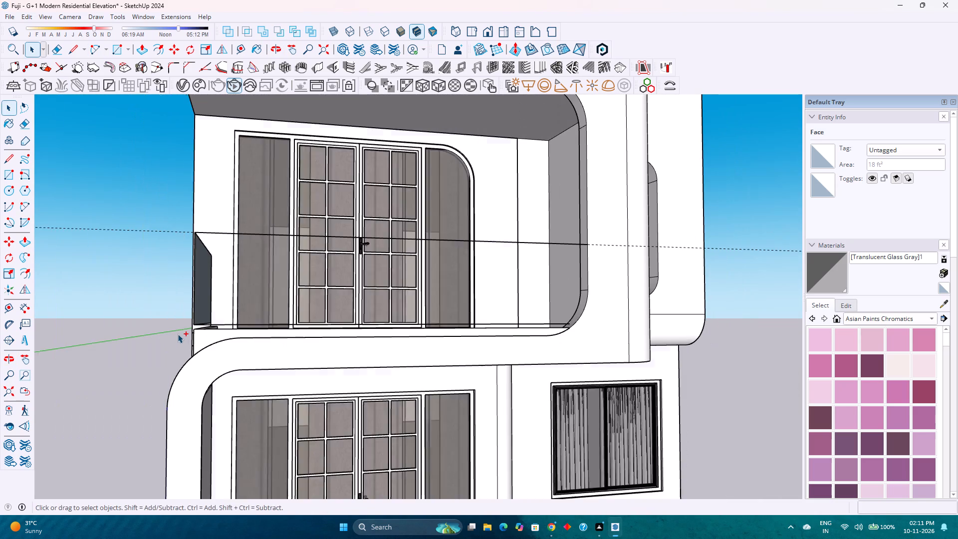
{"action": "key", "text": "ctrl+z"}
{"action": "key", "text": "ctrl+z"}
{"action": "key", "text": "ctrl+z"}
{"action": "key", "text": "ctrl+z"}
{"action": "key", "text": "ctrl+z"}
{"action": "key", "text": "ctrl+z"}
{"action": "key", "text": "ctrl+z"}
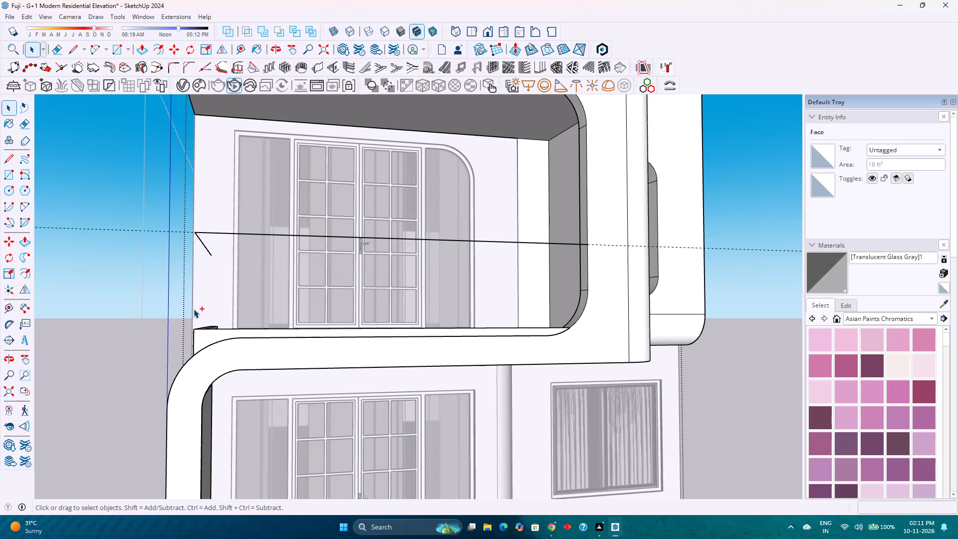
{"action": "key", "text": "ctrl+z"}
{"action": "middle_click_drag", "start_coordinate": [217, 301], "coordinate": [323, 382]}
{"action": "scroll", "coordinate": [386, 364], "scroll_direction": "up", "scroll_amount": 4}
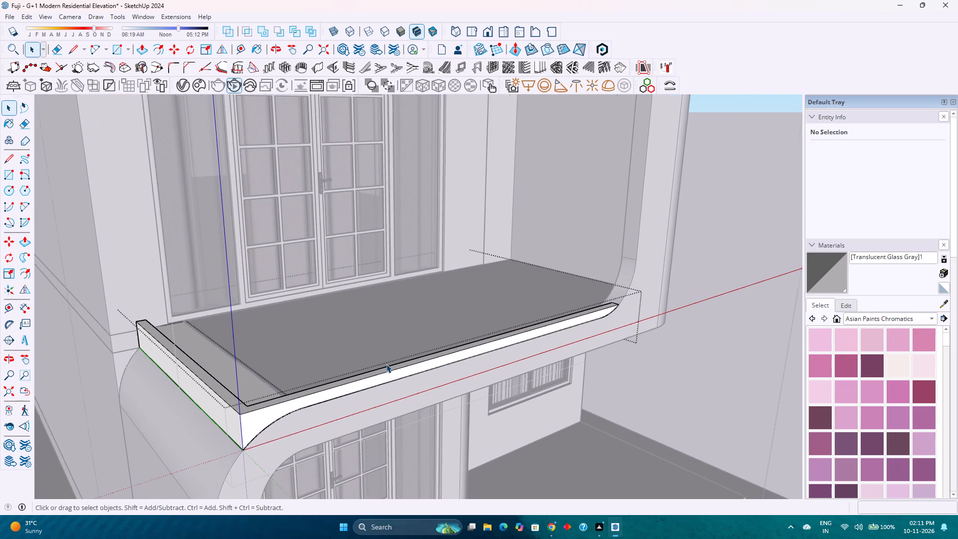
{"action": "key", "text": "Escape"}
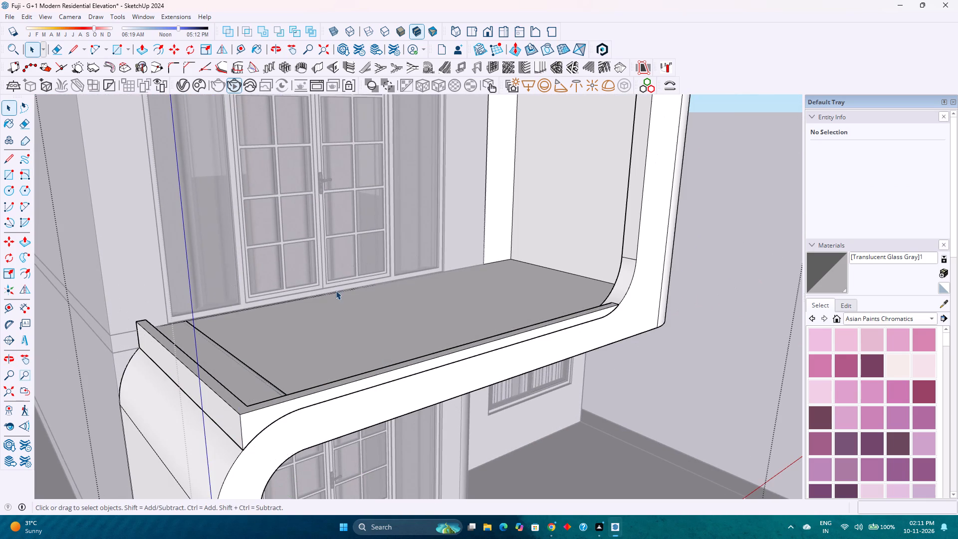
Place a horizontal guide 3' above the balcony's front edge where the parapet meets the curved frame.
{"action": "scroll", "coordinate": [256, 297], "scroll_direction": "down", "scroll_amount": 2}
{"action": "middle_click_drag", "start_coordinate": [256, 297], "coordinate": [344, 343], "text": "shift"}
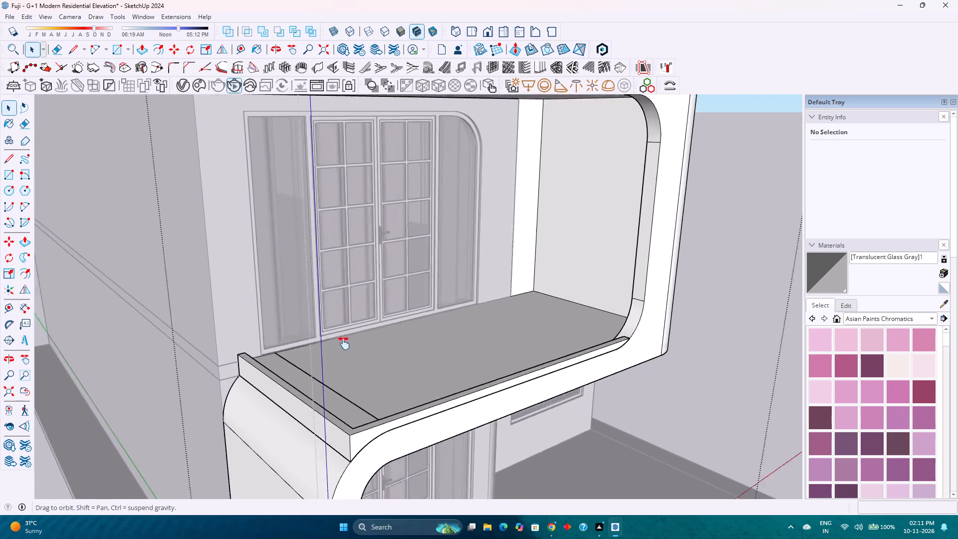
{"action": "middle_click_drag", "start_coordinate": [344, 343], "coordinate": [351, 347], "text": "shift"}
{"action": "middle_click", "coordinate": [351, 347], "text": "shift"}
{"action": "scroll", "coordinate": [351, 334], "scroll_direction": "down", "scroll_amount": 3}
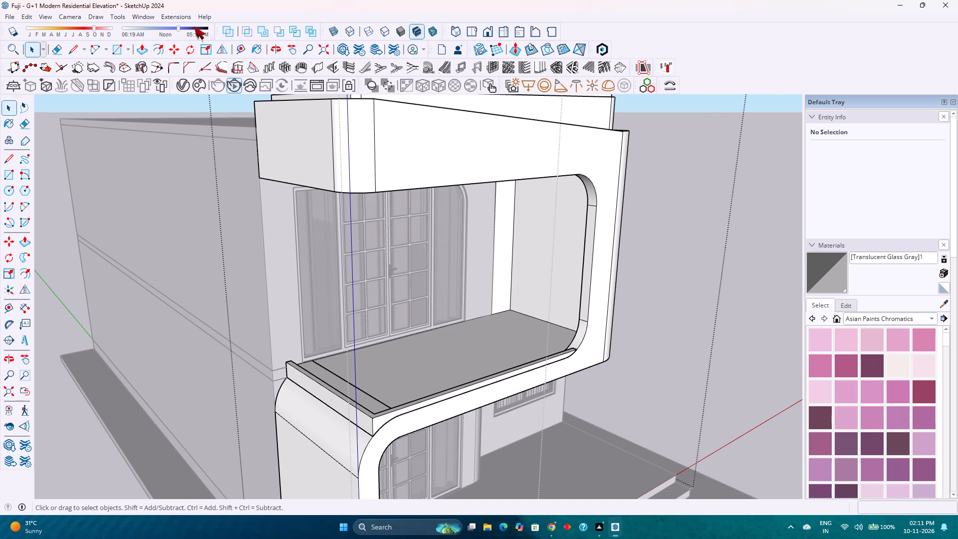
{"action": "left_click", "coordinate": [245, 48]}
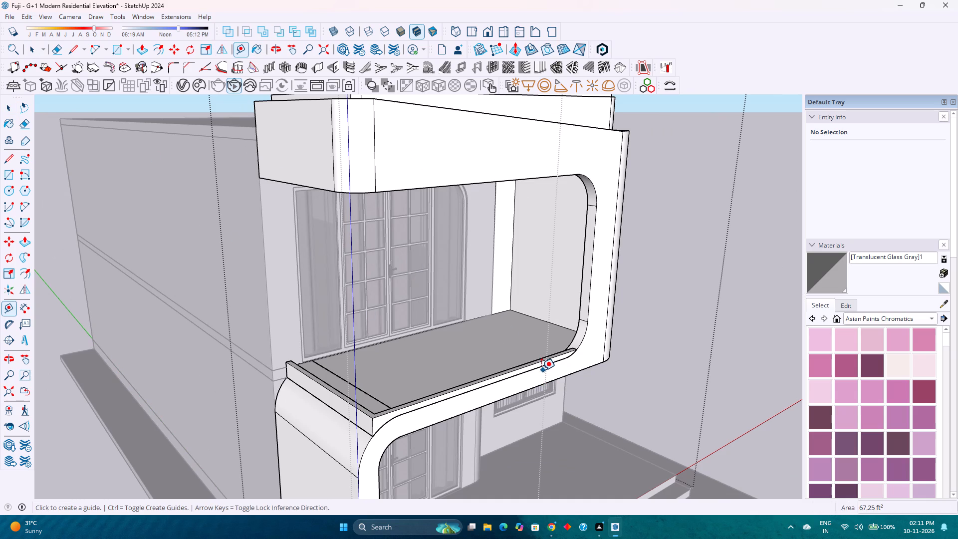
{"action": "left_click", "coordinate": [541, 370]}
{"action": "key", "text": "Up"}
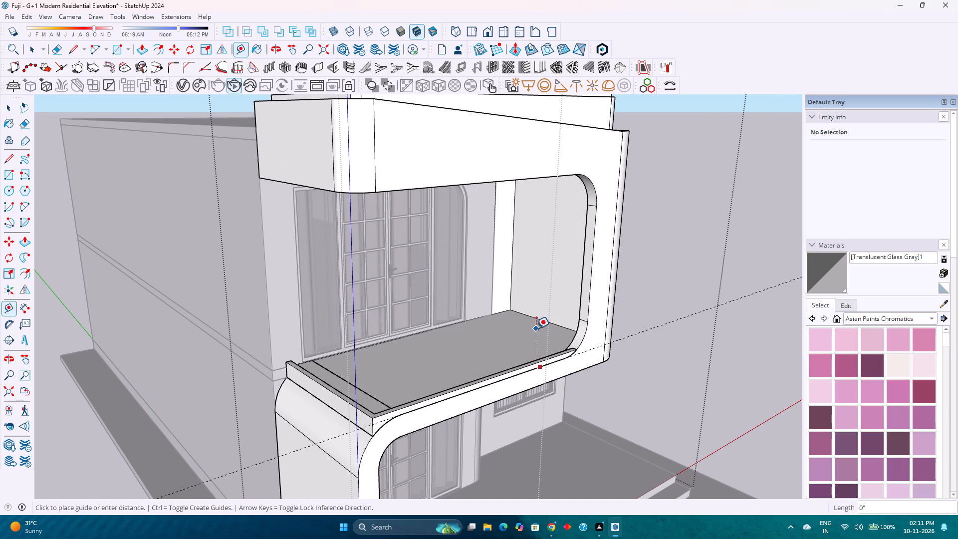
{"action": "type", "text": "3'"}
{"action": "key", "text": "Return"}
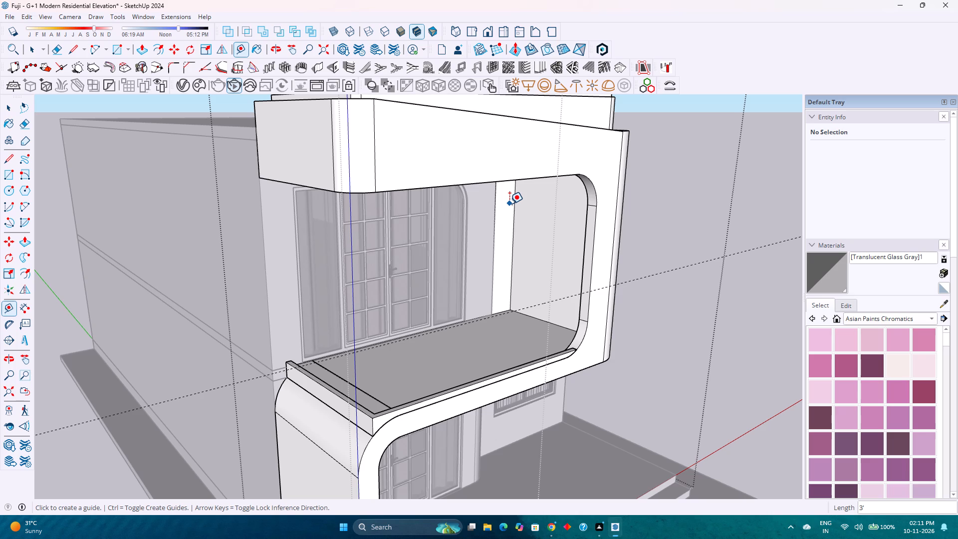
Draw a vertical edge about 1' 6" long down the frame's inner edge from the guide to the start of its curve.
{"action": "left_click", "coordinate": [74, 50]}
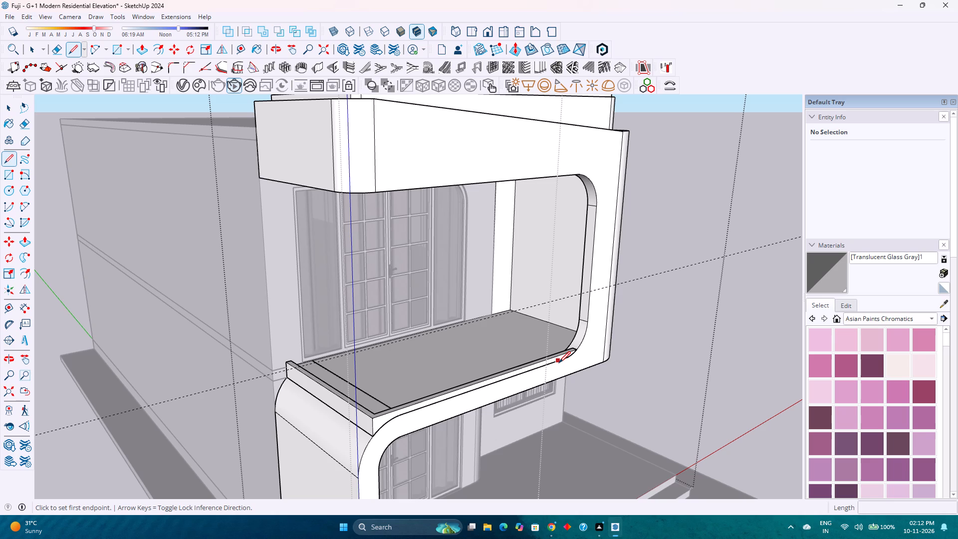
{"action": "left_click", "coordinate": [590, 293]}
{"action": "left_click", "coordinate": [590, 320]}
Draw the railing's top edges: along the red axis from the frame to above the parapet's outer corner, and 7' along the green axis to the wall.
{"action": "middle_click_drag", "start_coordinate": [374, 409], "coordinate": [324, 383]}
{"action": "middle_click", "coordinate": [324, 383]}
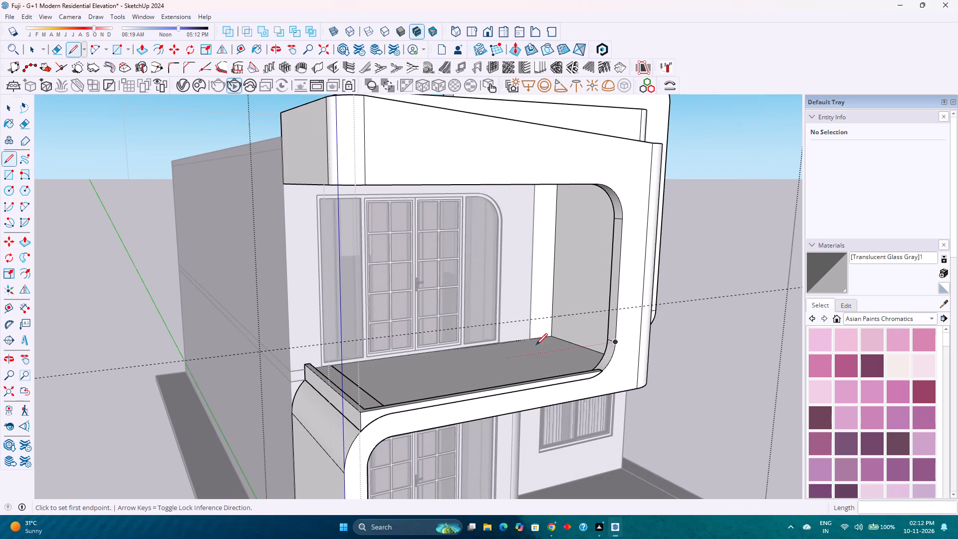
{"action": "left_click", "coordinate": [620, 307]}
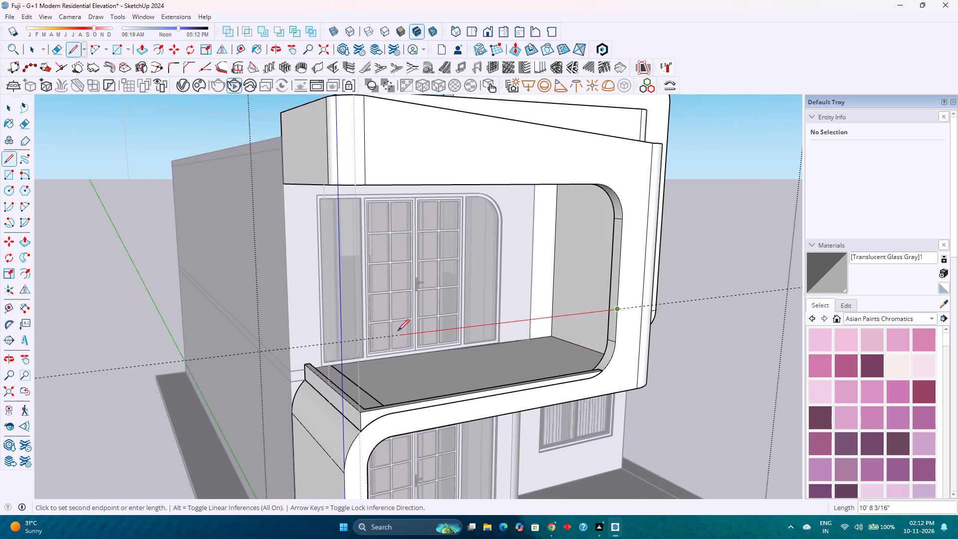
{"action": "key", "text": "Right"}
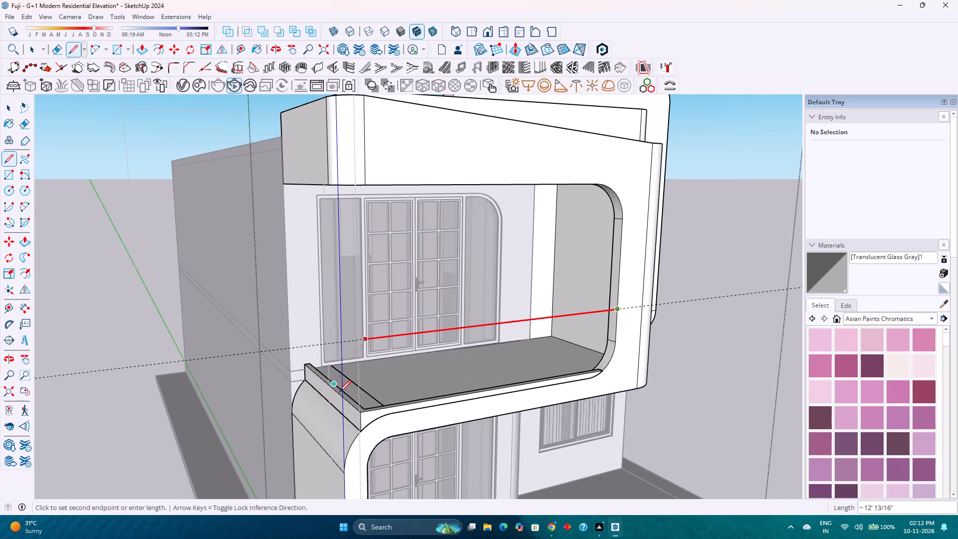
{"action": "left_click", "coordinate": [362, 419]}
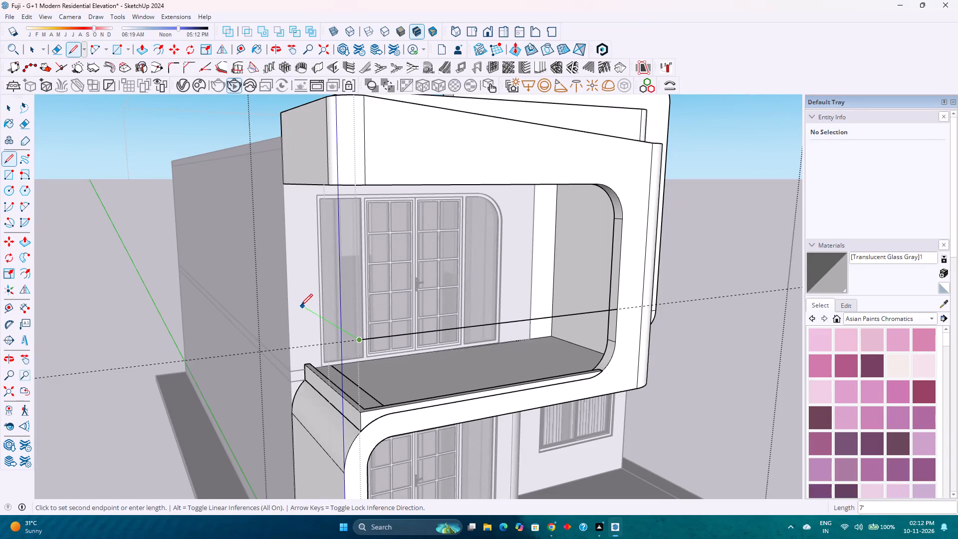
{"action": "left_click", "coordinate": [301, 305]}
Draw a vertical edge about 2' 9" long from the wall end of the side top edge down to the parapet's outer corner.
{"action": "key", "text": "Up"}
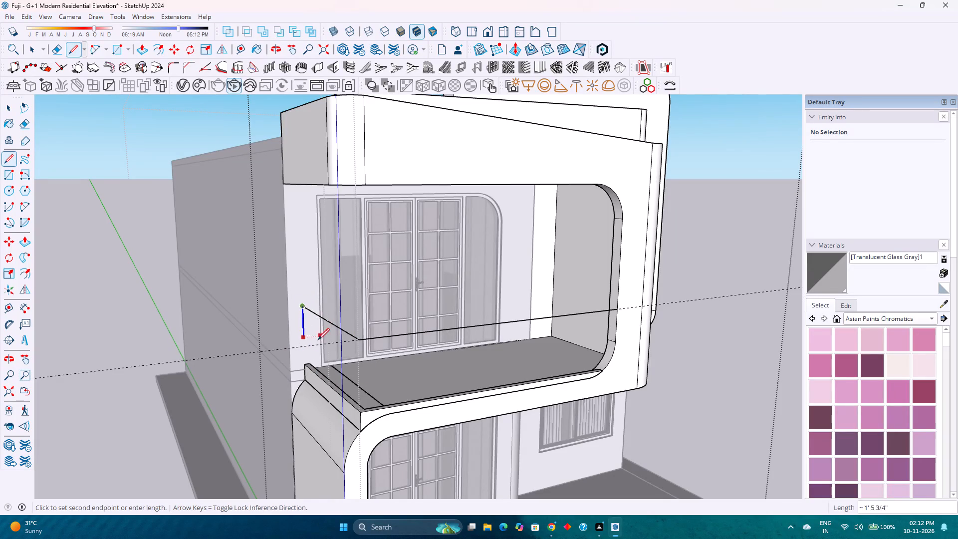
{"action": "scroll", "coordinate": [313, 361], "scroll_direction": "up", "scroll_amount": 11}
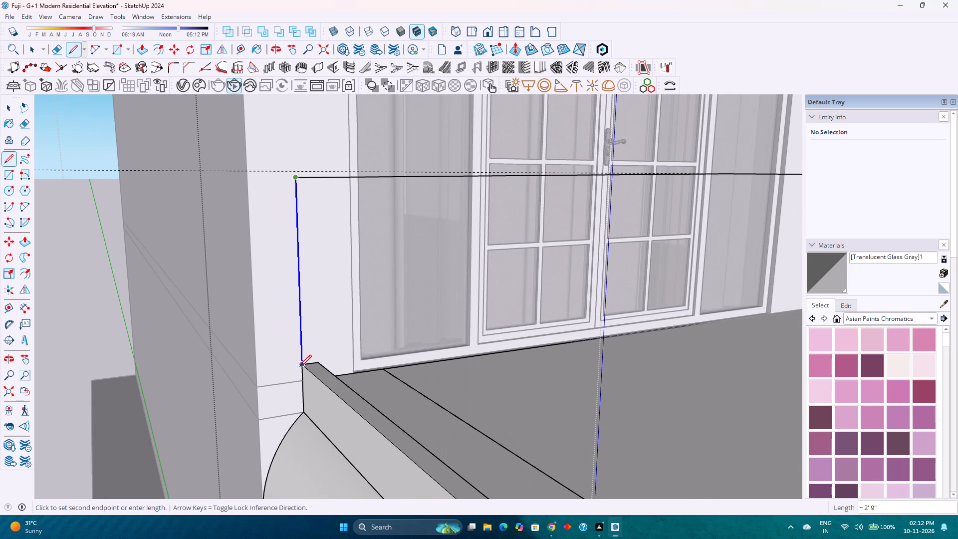
{"action": "left_click", "coordinate": [300, 366]}
{"action": "scroll", "coordinate": [300, 366], "scroll_direction": "down", "scroll_amount": 9}
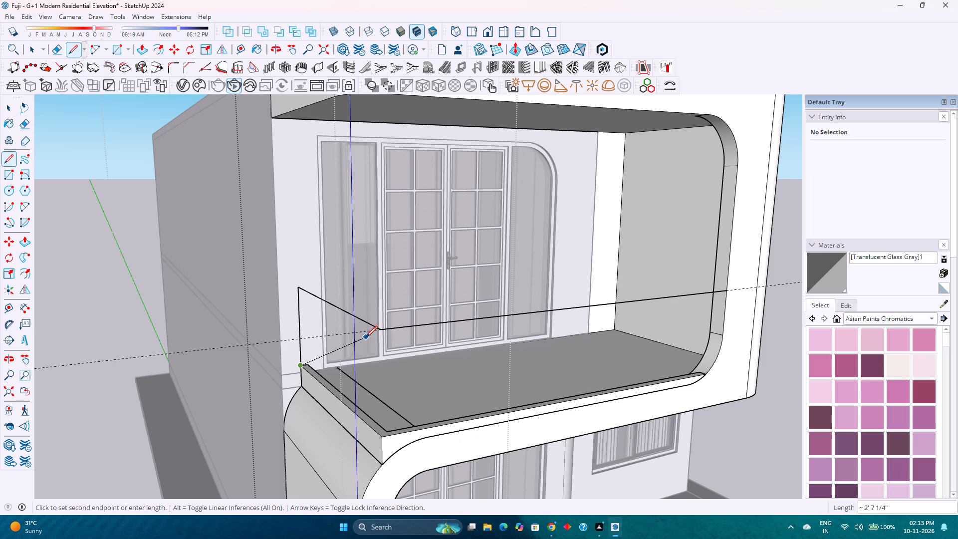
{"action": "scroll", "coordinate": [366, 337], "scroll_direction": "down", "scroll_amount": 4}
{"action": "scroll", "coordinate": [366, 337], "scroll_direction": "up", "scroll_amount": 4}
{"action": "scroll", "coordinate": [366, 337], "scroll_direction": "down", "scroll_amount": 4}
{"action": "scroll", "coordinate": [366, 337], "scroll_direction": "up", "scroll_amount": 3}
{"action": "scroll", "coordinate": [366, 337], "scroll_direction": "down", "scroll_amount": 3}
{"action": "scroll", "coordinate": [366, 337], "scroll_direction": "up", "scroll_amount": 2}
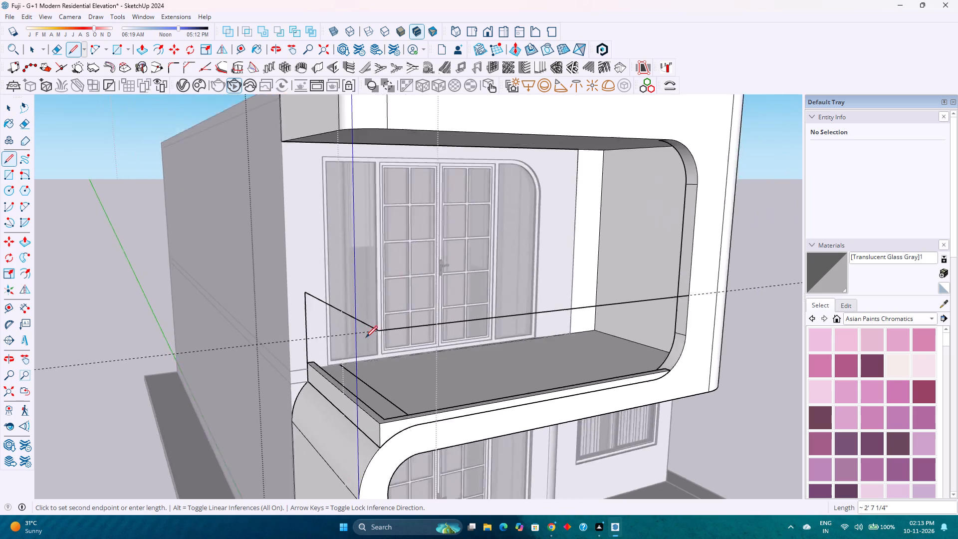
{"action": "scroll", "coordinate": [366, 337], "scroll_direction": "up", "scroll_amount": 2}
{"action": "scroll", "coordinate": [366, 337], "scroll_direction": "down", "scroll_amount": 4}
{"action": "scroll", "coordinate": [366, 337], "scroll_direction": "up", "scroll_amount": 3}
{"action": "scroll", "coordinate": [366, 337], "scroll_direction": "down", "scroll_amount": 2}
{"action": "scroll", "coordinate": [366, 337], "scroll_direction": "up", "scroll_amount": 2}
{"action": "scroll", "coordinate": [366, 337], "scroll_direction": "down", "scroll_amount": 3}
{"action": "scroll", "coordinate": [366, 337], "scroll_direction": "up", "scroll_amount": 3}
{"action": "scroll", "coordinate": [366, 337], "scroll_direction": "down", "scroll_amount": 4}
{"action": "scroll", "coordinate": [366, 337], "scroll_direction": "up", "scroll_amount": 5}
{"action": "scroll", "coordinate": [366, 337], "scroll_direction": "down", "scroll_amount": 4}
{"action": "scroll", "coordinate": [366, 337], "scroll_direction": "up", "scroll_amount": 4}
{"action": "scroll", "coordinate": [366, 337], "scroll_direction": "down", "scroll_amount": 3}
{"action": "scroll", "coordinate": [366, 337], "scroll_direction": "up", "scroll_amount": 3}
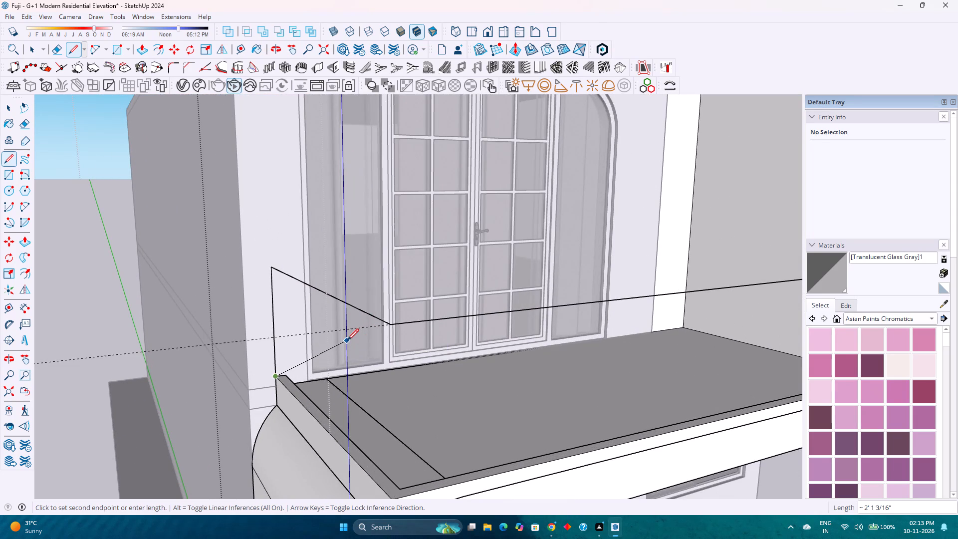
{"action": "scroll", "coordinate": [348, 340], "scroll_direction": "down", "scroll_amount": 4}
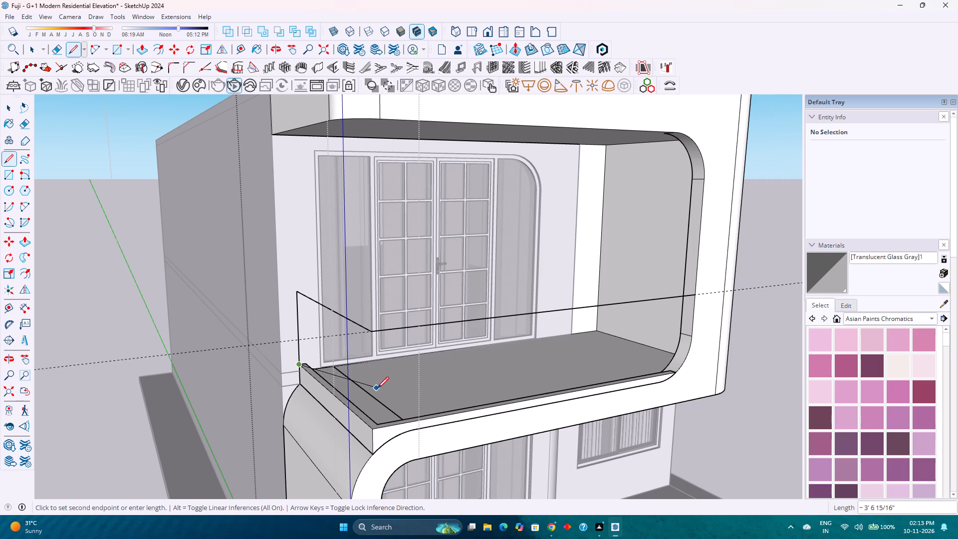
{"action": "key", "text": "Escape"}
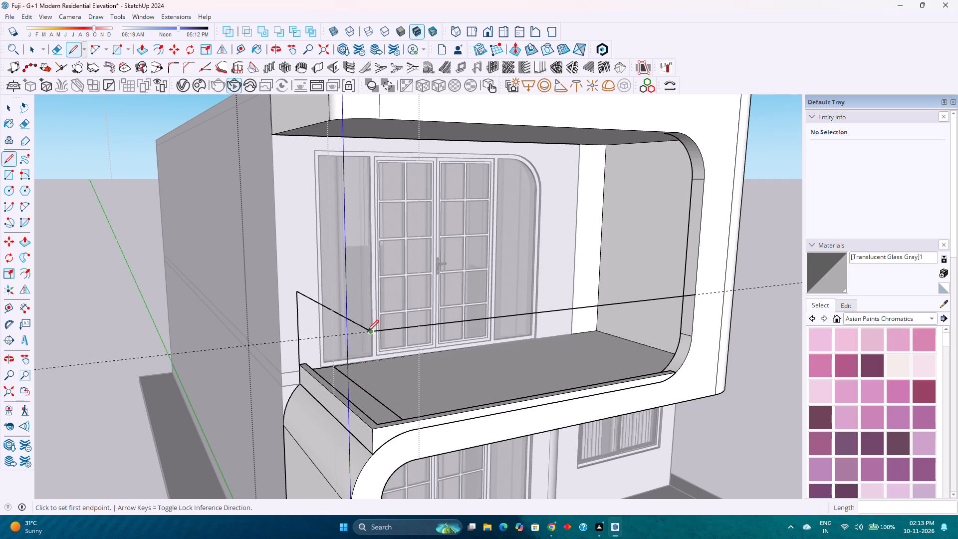
Draw the railing's vertical corner edge from the meeting point of the top edges down to the parapet's front outer corner.
{"action": "left_click", "coordinate": [367, 331]}
{"action": "left_click", "coordinate": [372, 428]}
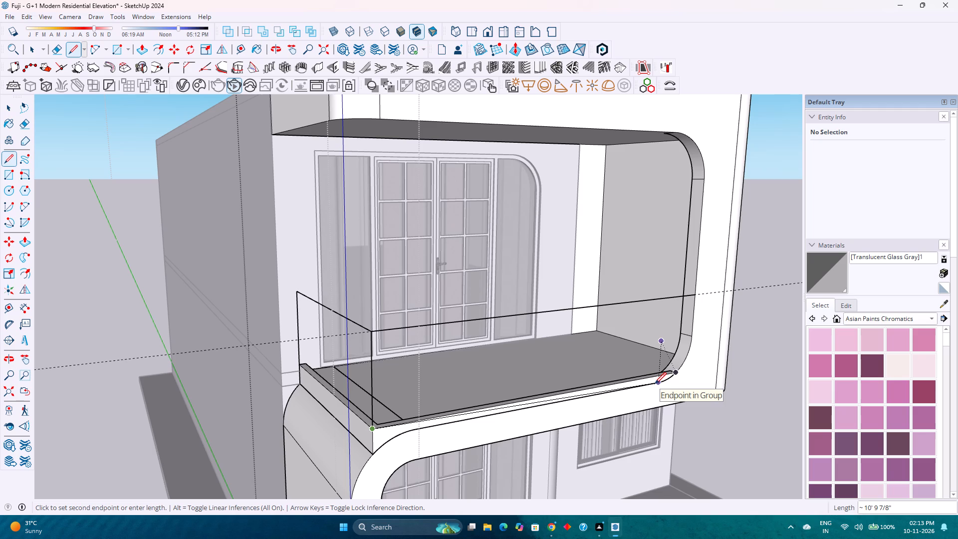
Draw the front panel's bottom edge, about 11' 8" along the red axis, from the parapet's outer corner to the frame's curve.
{"action": "key", "text": "Escape"}
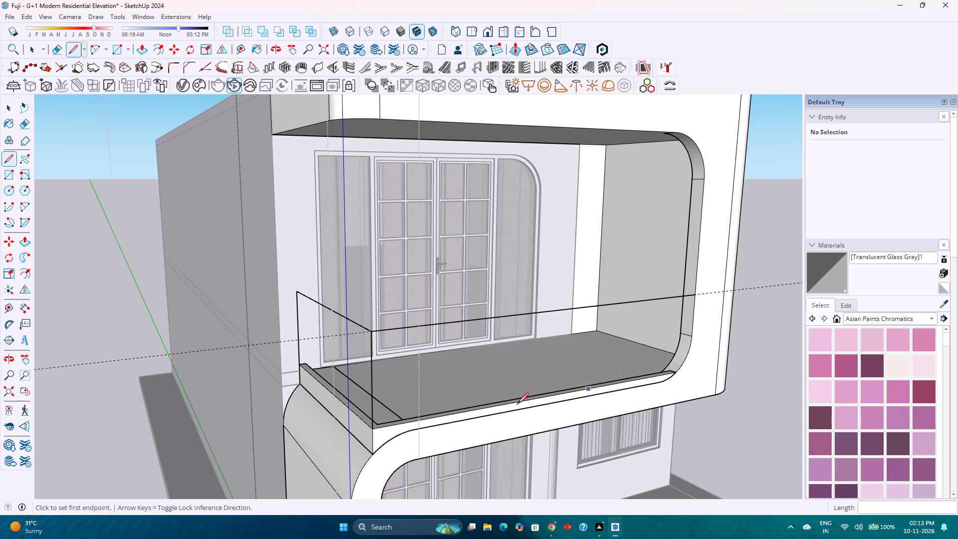
{"action": "scroll", "coordinate": [392, 432], "scroll_direction": "up", "scroll_amount": 1}
{"action": "left_click", "coordinate": [369, 428]}
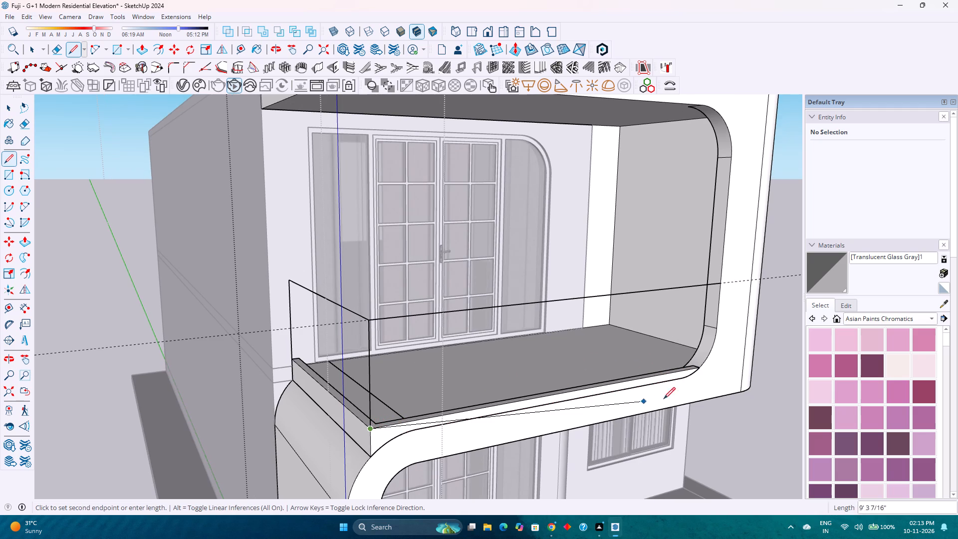
{"action": "scroll", "coordinate": [698, 367], "scroll_direction": "up", "scroll_amount": 3}
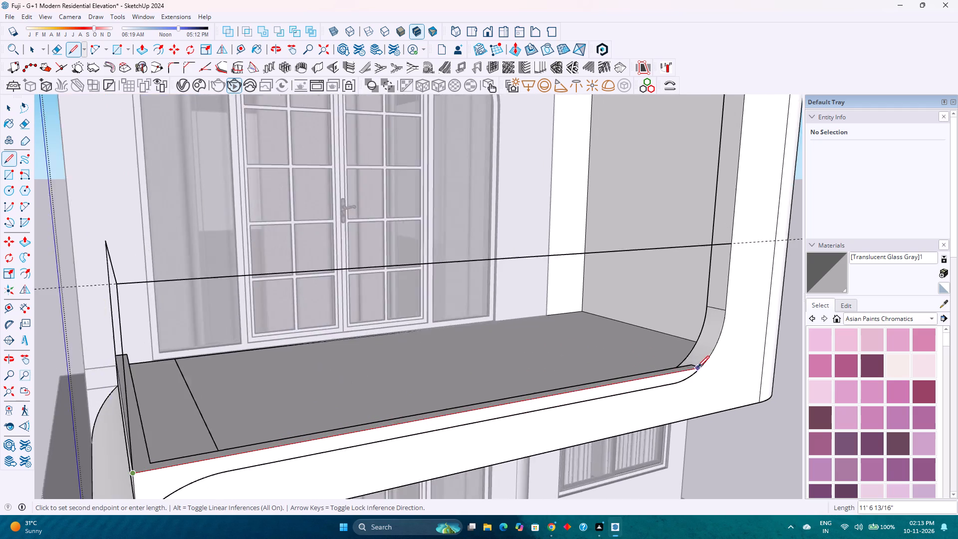
{"action": "scroll", "coordinate": [698, 367], "scroll_direction": "up", "scroll_amount": 17}
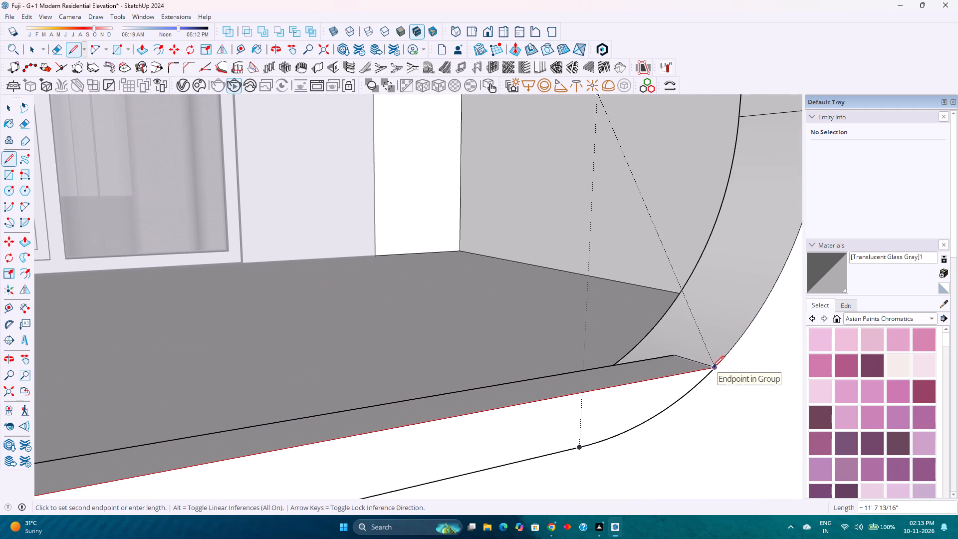
{"action": "left_click", "coordinate": [713, 367]}
{"action": "scroll", "coordinate": [714, 359], "scroll_direction": "down", "scroll_amount": 10}
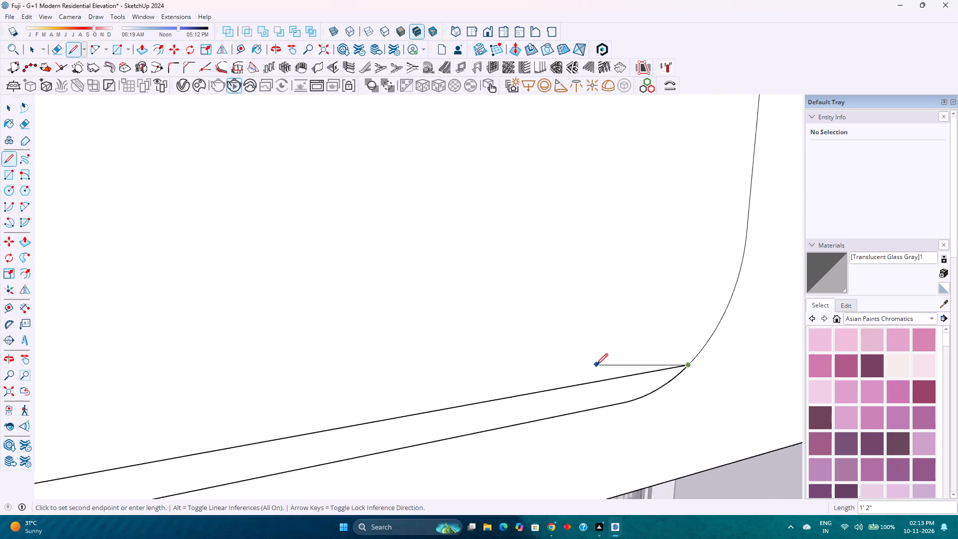
{"action": "scroll", "coordinate": [596, 365], "scroll_direction": "down", "scroll_amount": 4}
{"action": "key", "text": "space"}
{"action": "scroll", "coordinate": [591, 364], "scroll_direction": "down", "scroll_amount": 18}
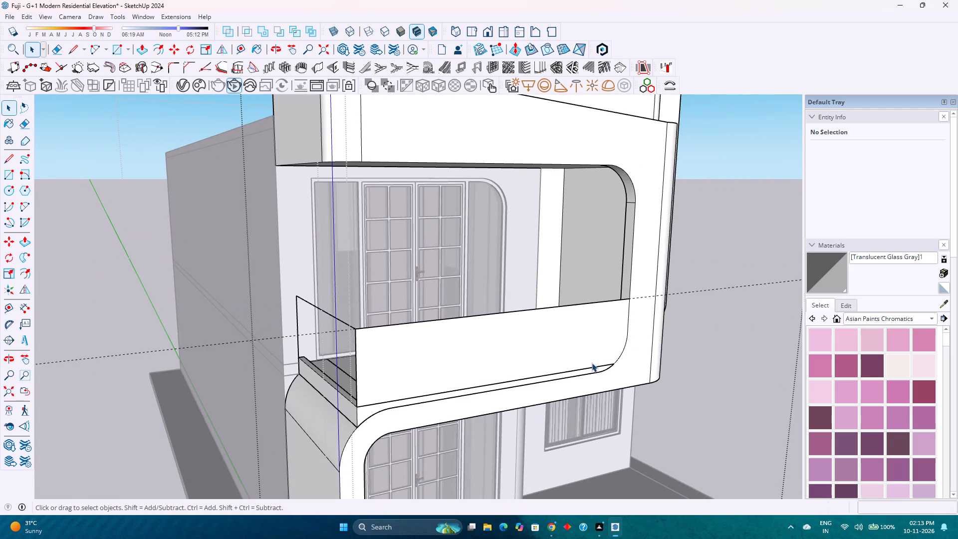
Draw the side panel's 7' bottom edge along the green axis from the wall end to the parapet's front corner.
{"action": "scroll", "coordinate": [358, 381], "scroll_direction": "up", "scroll_amount": 2}
{"action": "middle_click_drag", "start_coordinate": [358, 381], "coordinate": [500, 397]}
{"action": "middle_click_drag", "start_coordinate": [338, 429], "coordinate": [434, 426]}
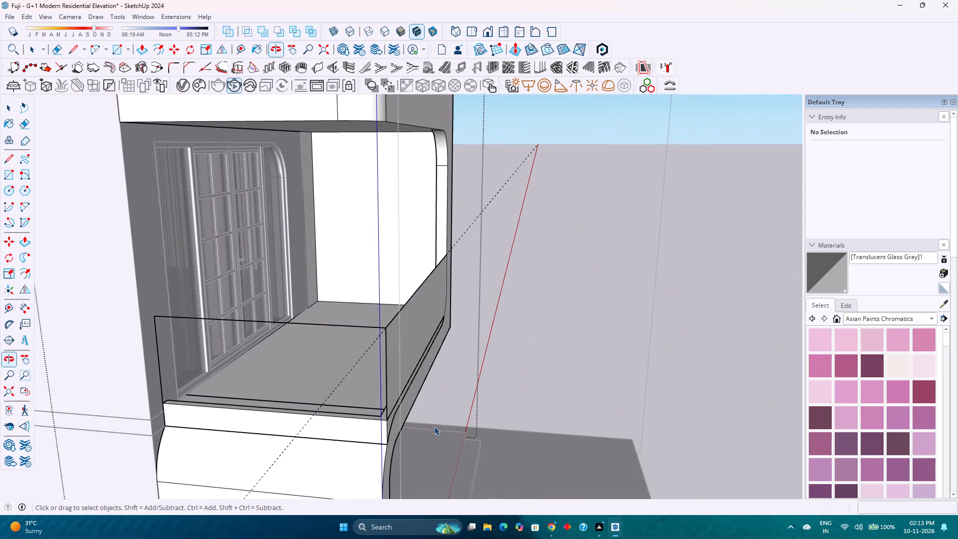
{"action": "scroll", "coordinate": [380, 422], "scroll_direction": "up", "scroll_amount": 5}
{"action": "middle_click_drag", "start_coordinate": [383, 419], "coordinate": [500, 389]}
{"action": "middle_click", "coordinate": [500, 389]}
{"action": "scroll", "coordinate": [494, 389], "scroll_direction": "down", "scroll_amount": 8}
{"action": "key", "text": "l"}
{"action": "scroll", "coordinate": [455, 411], "scroll_direction": "up", "scroll_amount": 3}
{"action": "middle_click_drag", "start_coordinate": [321, 431], "coordinate": [282, 431]}
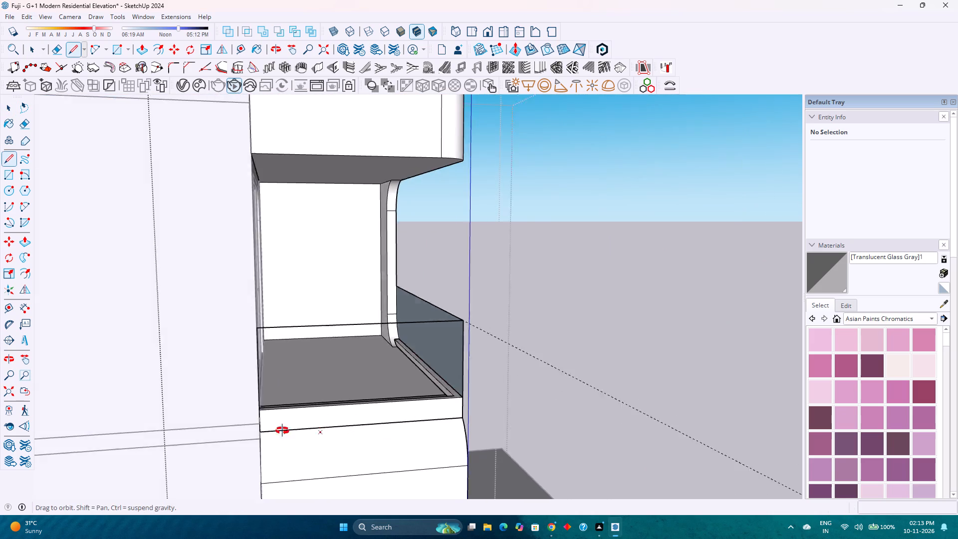
{"action": "middle_click_drag", "start_coordinate": [282, 431], "coordinate": [203, 430]}
{"action": "middle_click", "coordinate": [203, 430]}
{"action": "scroll", "coordinate": [267, 403], "scroll_direction": "up", "scroll_amount": 2}
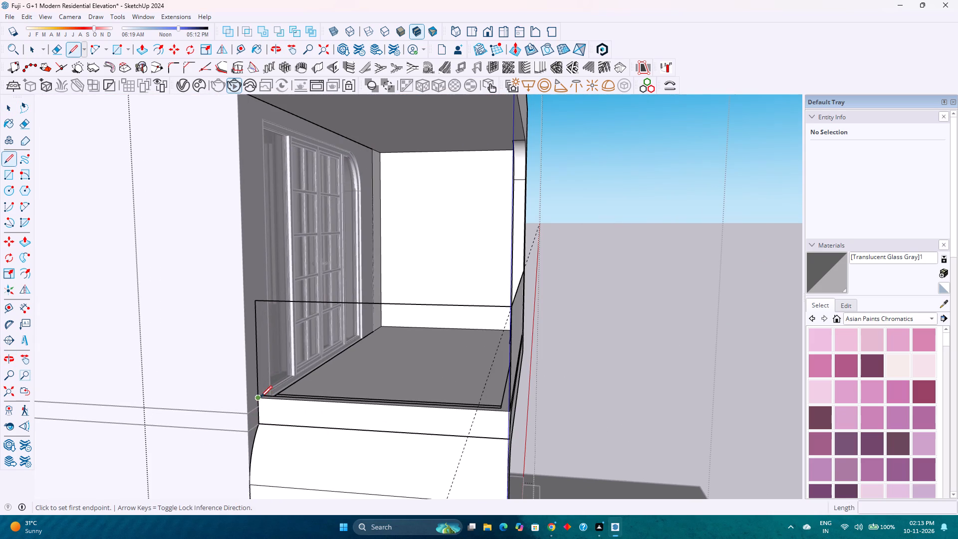
{"action": "left_click", "coordinate": [258, 397]}
{"action": "left_click", "coordinate": [509, 415]}
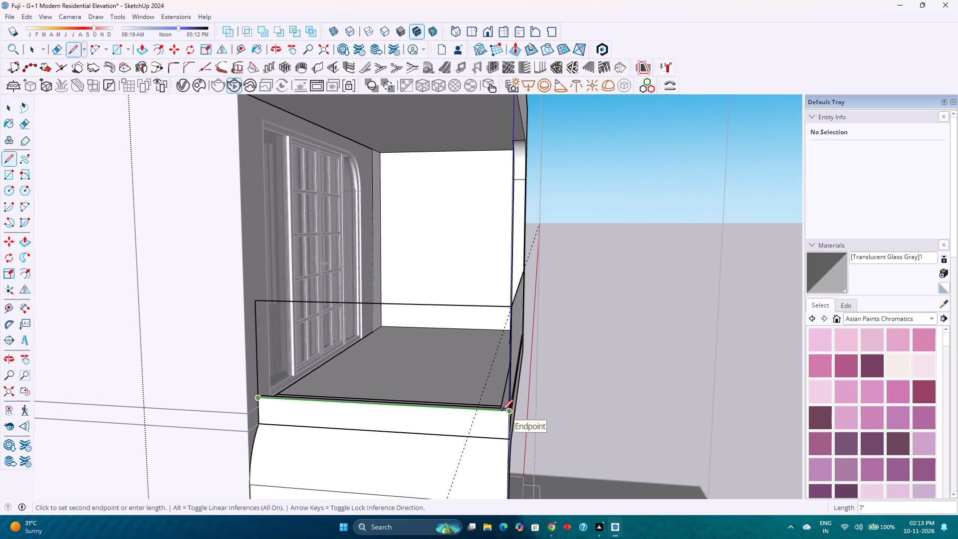
{"action": "scroll", "coordinate": [488, 406], "scroll_direction": "up", "scroll_amount": 1}
{"action": "middle_click_drag", "start_coordinate": [487, 405], "coordinate": [394, 397]}
{"action": "middle_click", "coordinate": [393, 397]}
{"action": "middle_click", "coordinate": [390, 397]}
{"action": "key", "text": "space"}
Copy the front and side railing panels with their edges 12' along the green axis, out in front of the building.
{"action": "scroll", "coordinate": [452, 373], "scroll_direction": "up", "scroll_amount": 1}
{"action": "middle_click_drag", "start_coordinate": [452, 373], "coordinate": [393, 429]}
{"action": "middle_click", "coordinate": [391, 429]}
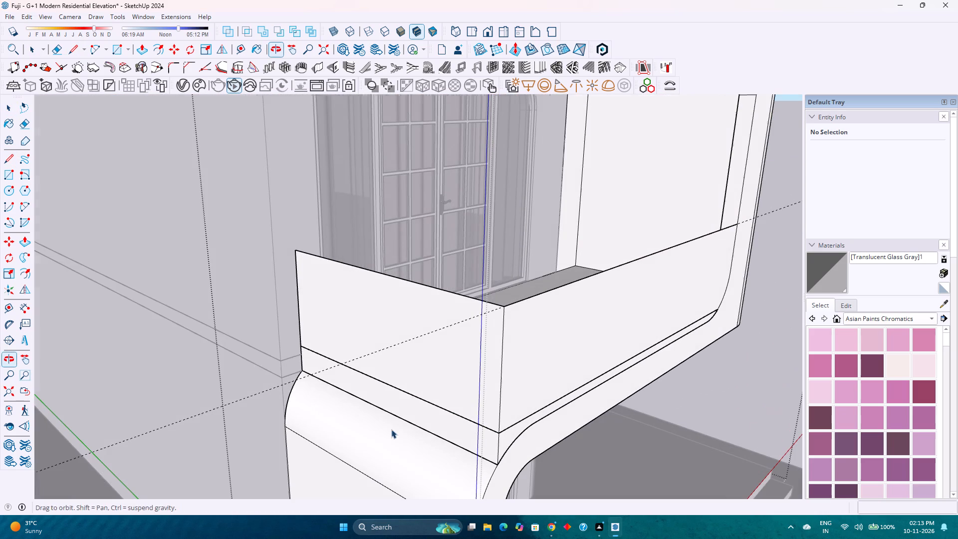
{"action": "double_click", "coordinate": [463, 347]}
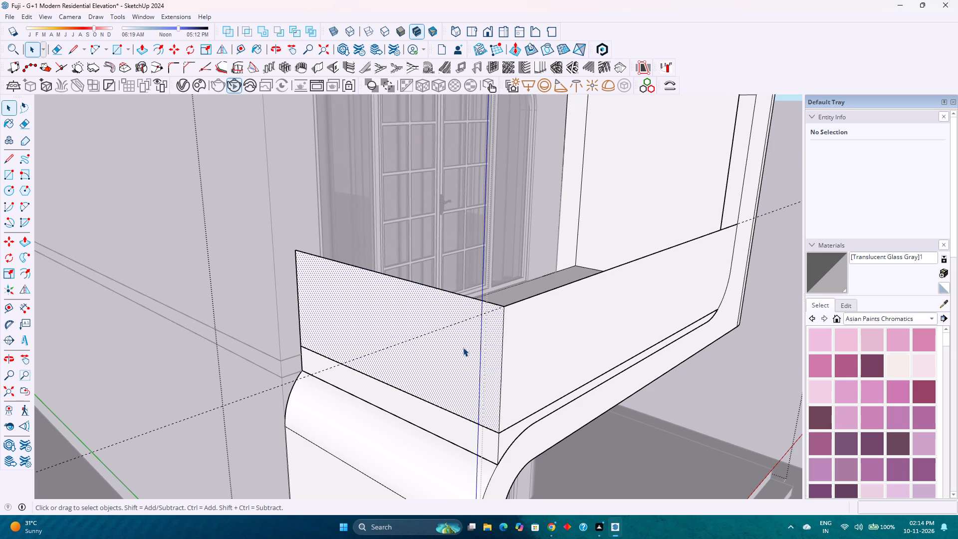
{"action": "double_click", "coordinate": [532, 346], "text": "ctrl"}
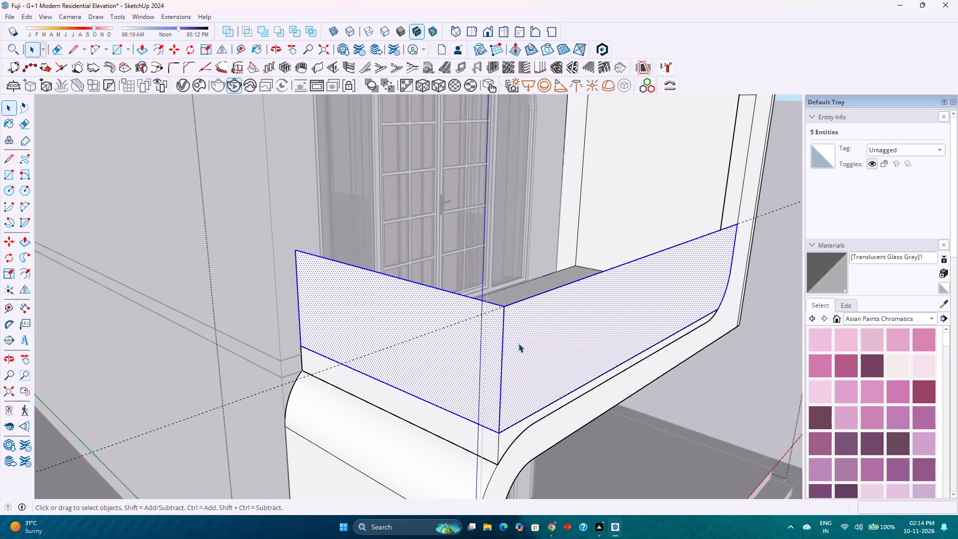
{"action": "key", "text": "m"}
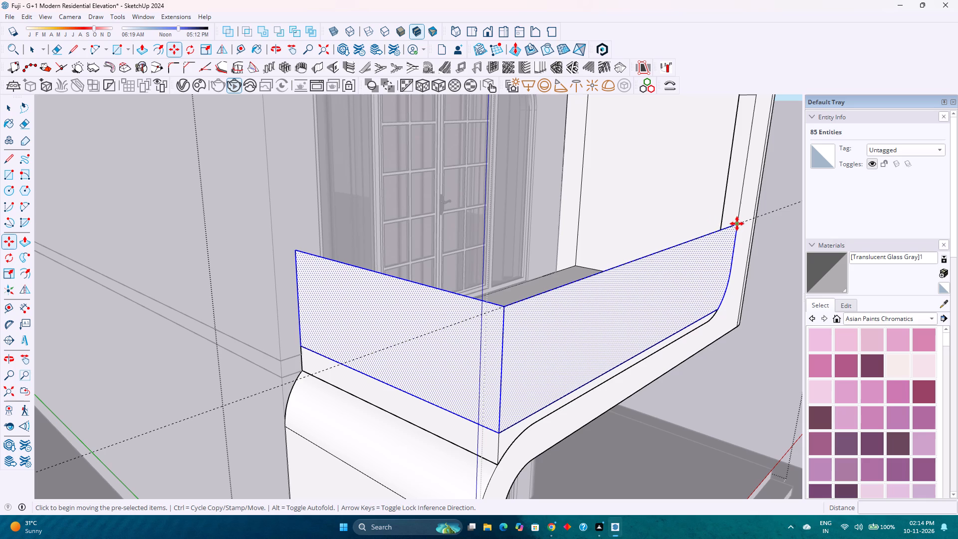
{"action": "left_click", "coordinate": [738, 224]}
{"action": "scroll", "coordinate": [759, 287], "scroll_direction": "down", "scroll_amount": 6}
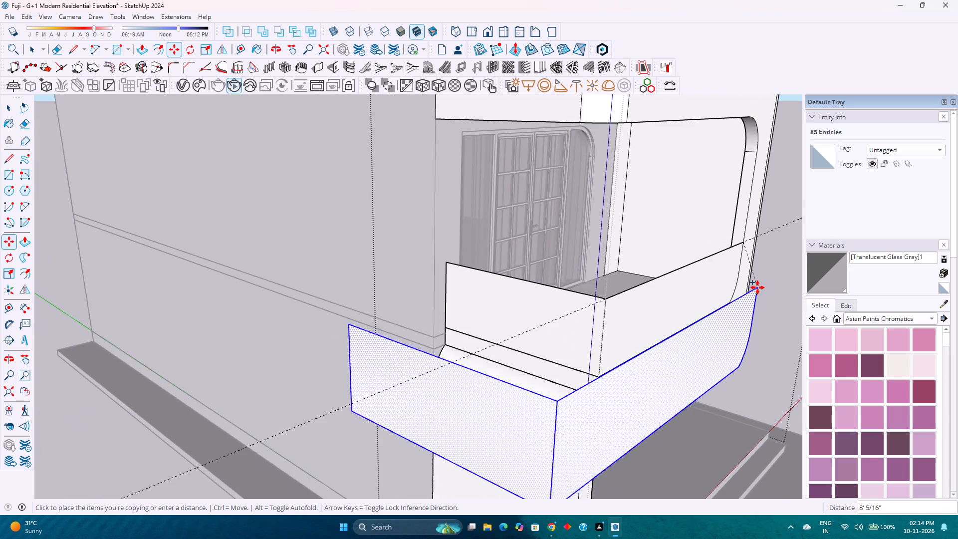
{"action": "scroll", "coordinate": [757, 287], "scroll_direction": "down", "scroll_amount": 7}
{"action": "middle_click_drag", "start_coordinate": [754, 280], "coordinate": [498, 274], "text": "shift"}
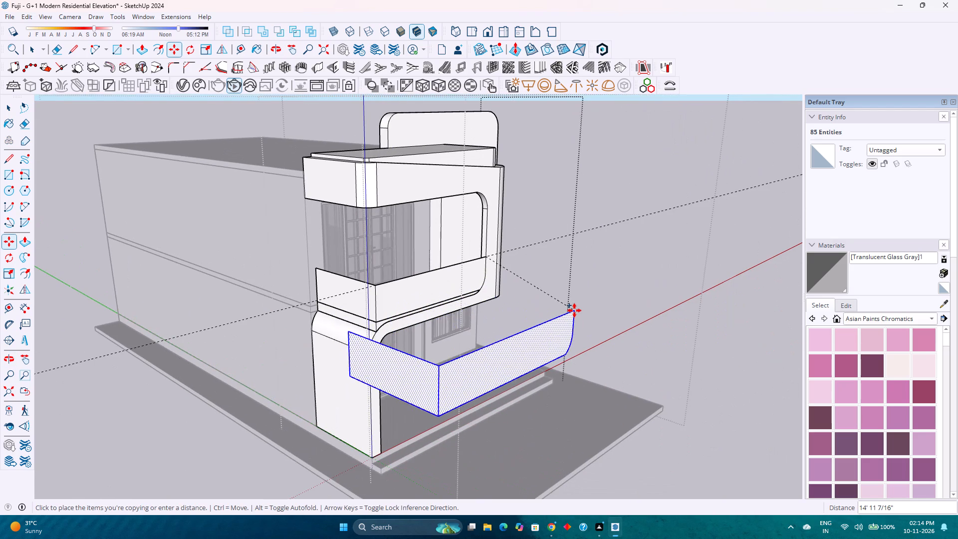
{"action": "key", "text": "Left"}
{"action": "type", "text": "12'"}
{"action": "key", "text": "Return"}
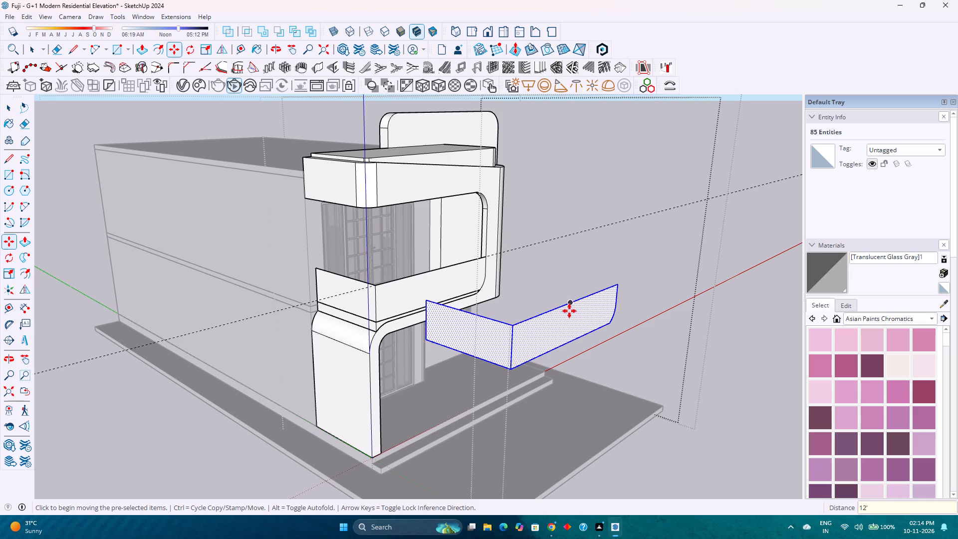
Group the copied railing panels.
{"action": "right_click", "coordinate": [569, 311]}
{"action": "left_click", "coordinate": [630, 97]}
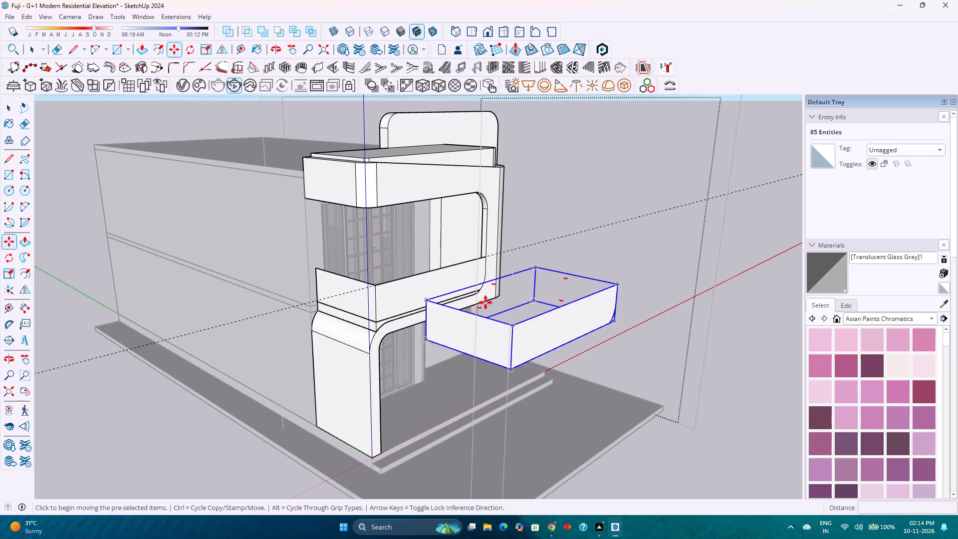
{"action": "key", "text": "space"}
Delete the original railing panels on the balcony, removing both top edges, the corner edge and the wall-end vertical edge.
{"action": "scroll", "coordinate": [383, 301], "scroll_direction": "up", "scroll_amount": 2}
{"action": "left_click", "coordinate": [382, 301]}
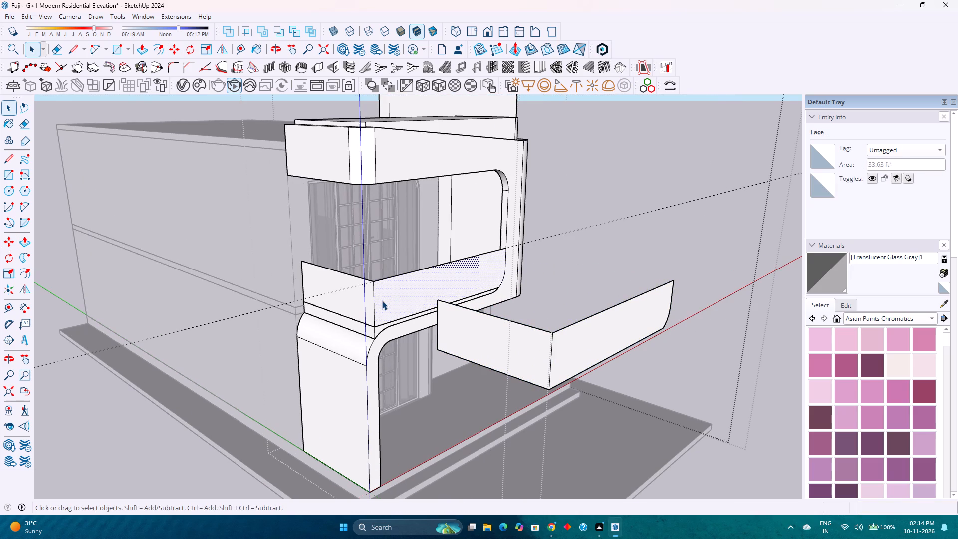
{"action": "left_click", "coordinate": [407, 274]}
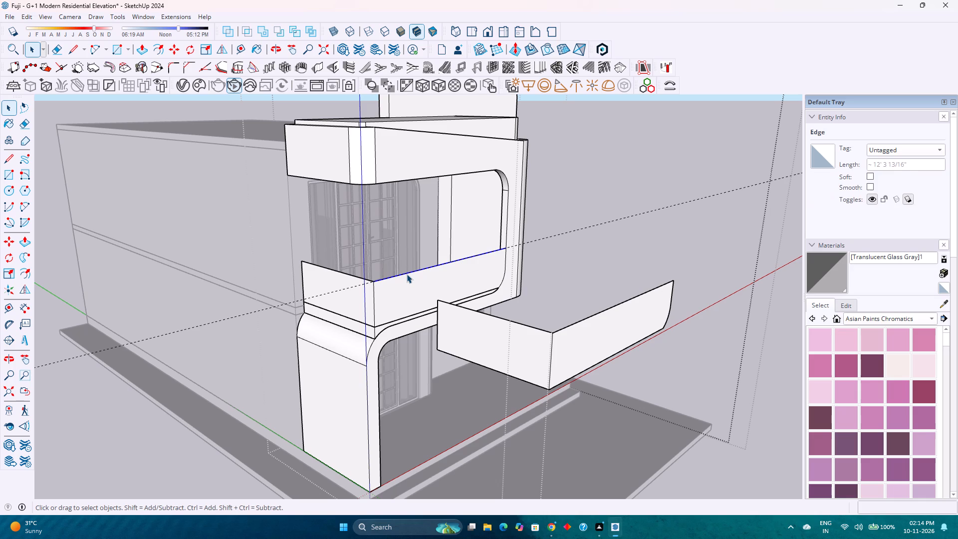
{"action": "key", "text": "Delete"}
{"action": "left_click", "coordinate": [365, 279]}
{"action": "key", "text": "Delete"}
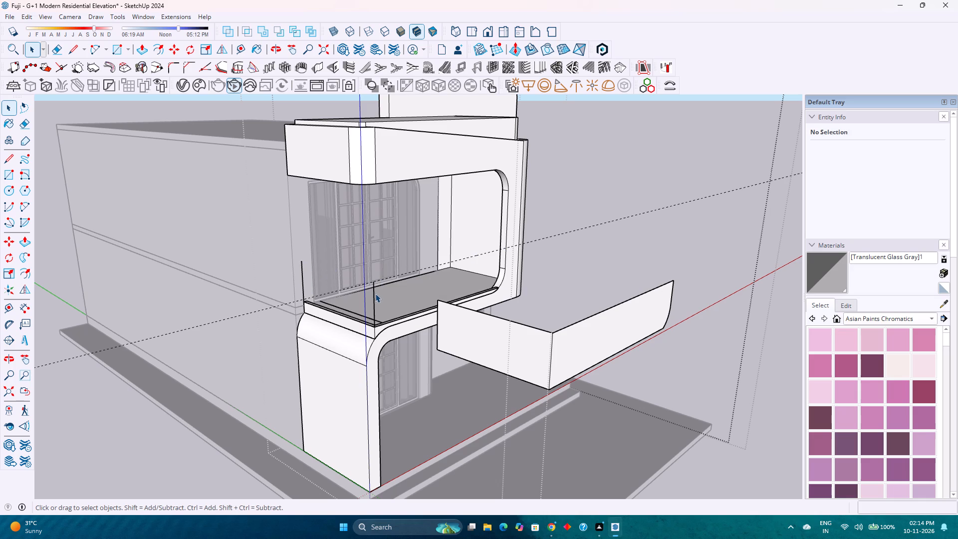
{"action": "left_click", "coordinate": [374, 295]}
{"action": "key", "text": "Delete"}
{"action": "left_click", "coordinate": [303, 288]}
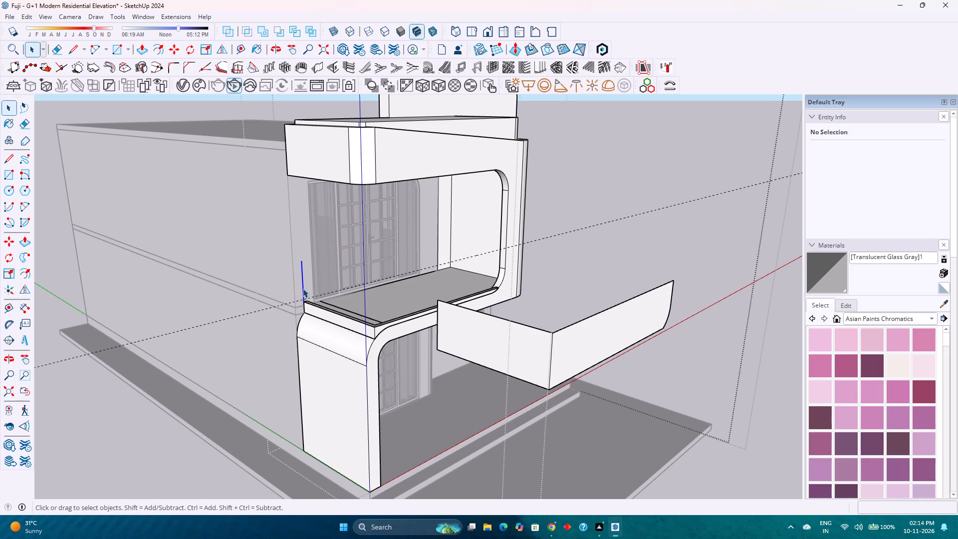
{"action": "key", "text": "Delete"}
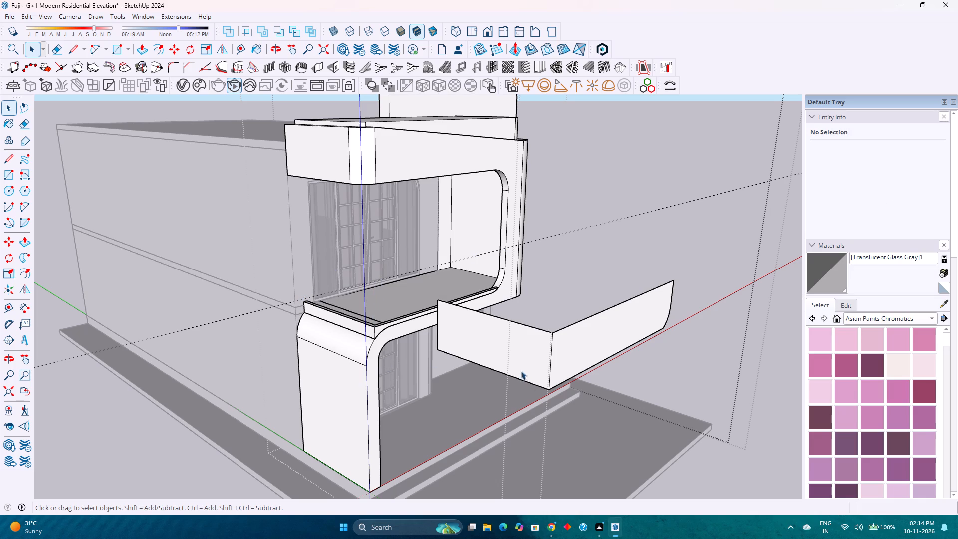
Open the copied railing group for editing and select its front panel face.
{"action": "scroll", "coordinate": [564, 344], "scroll_direction": "up", "scroll_amount": 5}
{"action": "double_click", "coordinate": [570, 345]}
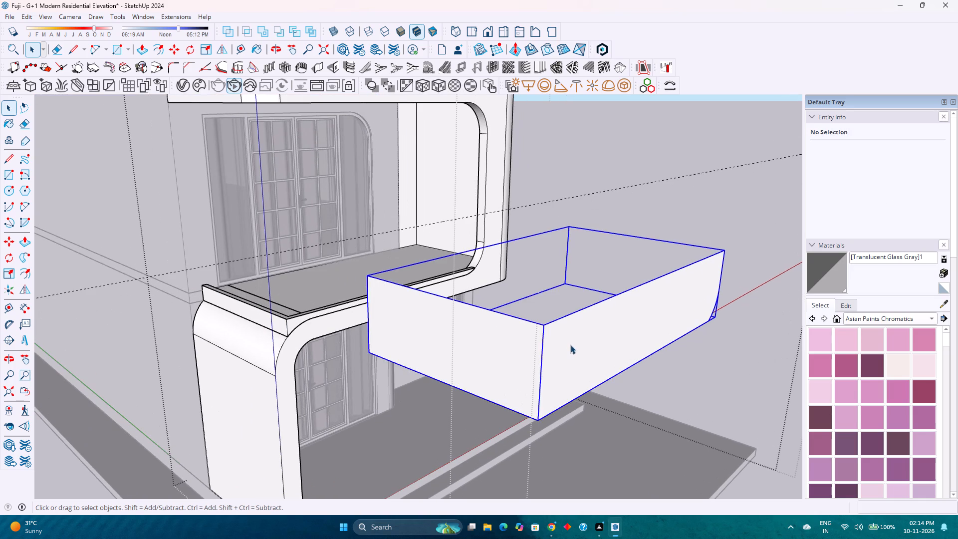
{"action": "scroll", "coordinate": [570, 345], "scroll_direction": "up", "scroll_amount": 1}
{"action": "left_click", "coordinate": [565, 345]}
{"action": "scroll", "coordinate": [564, 345], "scroll_direction": "up", "scroll_amount": 1}
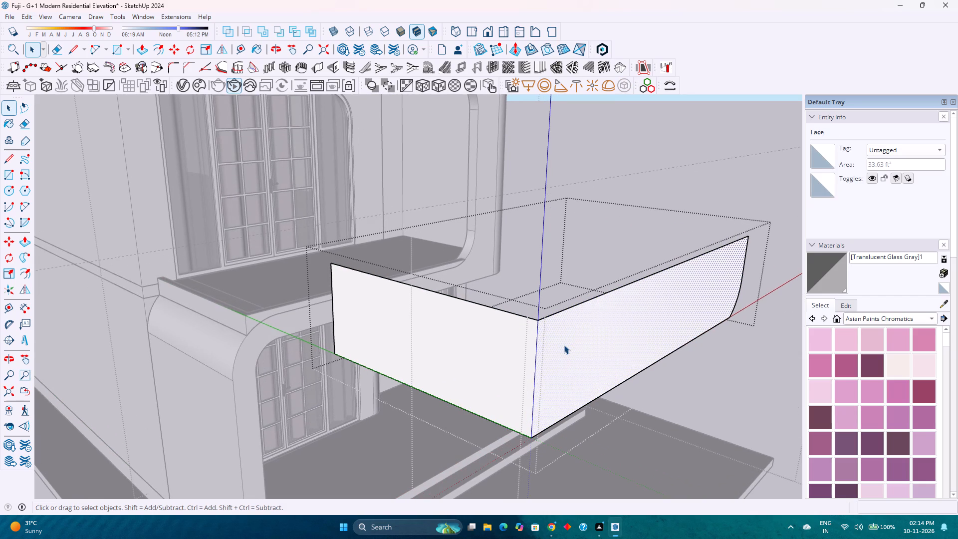
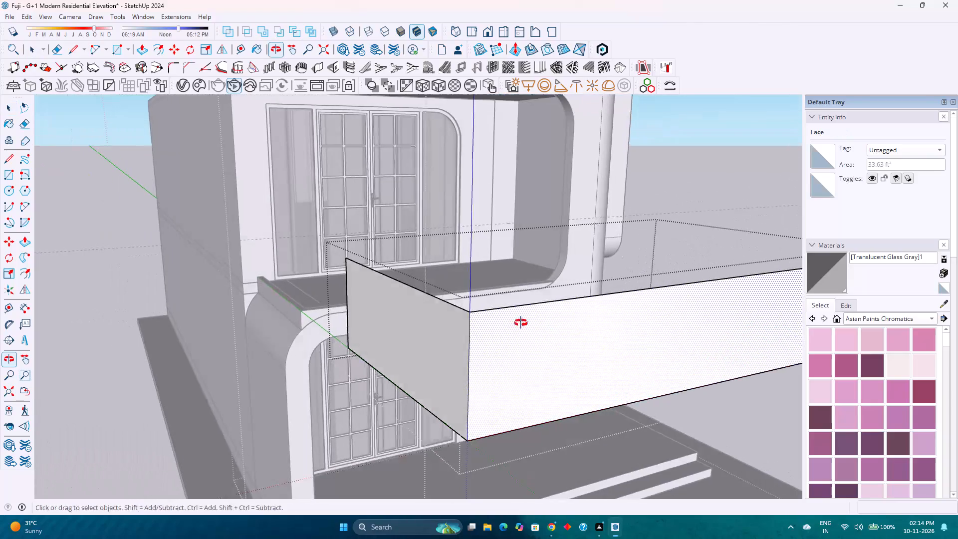
Offset the front railing panel's outline 2" inward.
{"action": "scroll", "coordinate": [508, 320], "scroll_direction": "down", "scroll_amount": 3}
{"action": "middle_click_drag", "start_coordinate": [550, 348], "coordinate": [419, 330]}
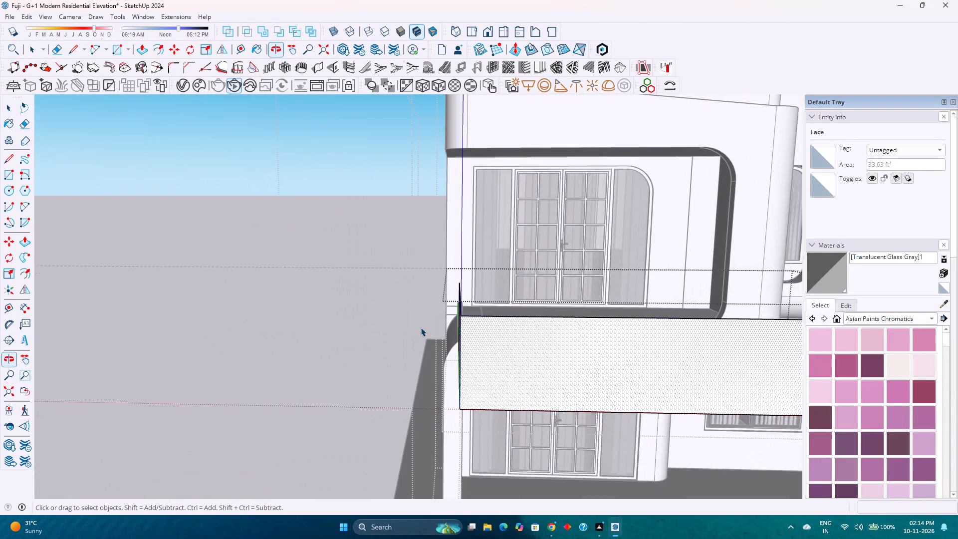
{"action": "scroll", "coordinate": [421, 327], "scroll_direction": "down", "scroll_amount": 4}
{"action": "left_click", "coordinate": [156, 54]}
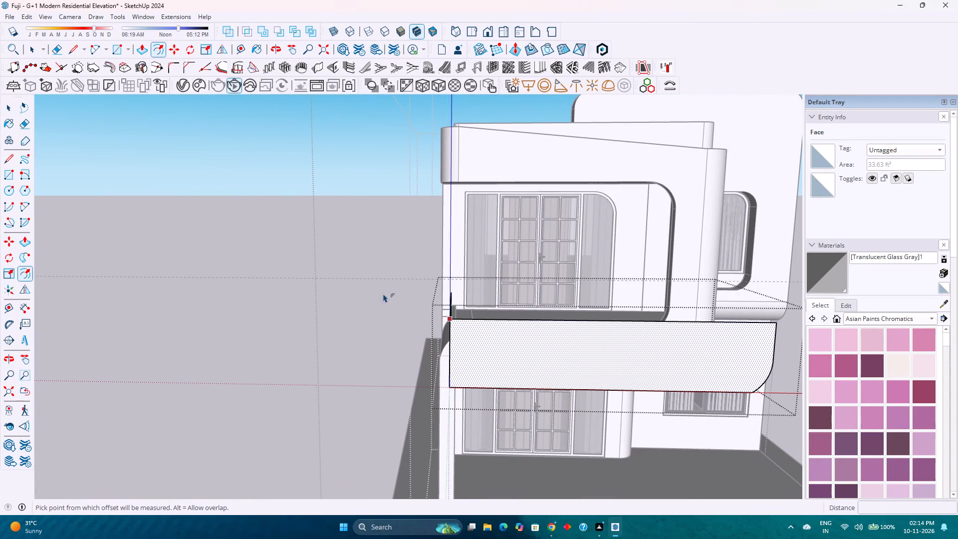
{"action": "left_click", "coordinate": [499, 388]}
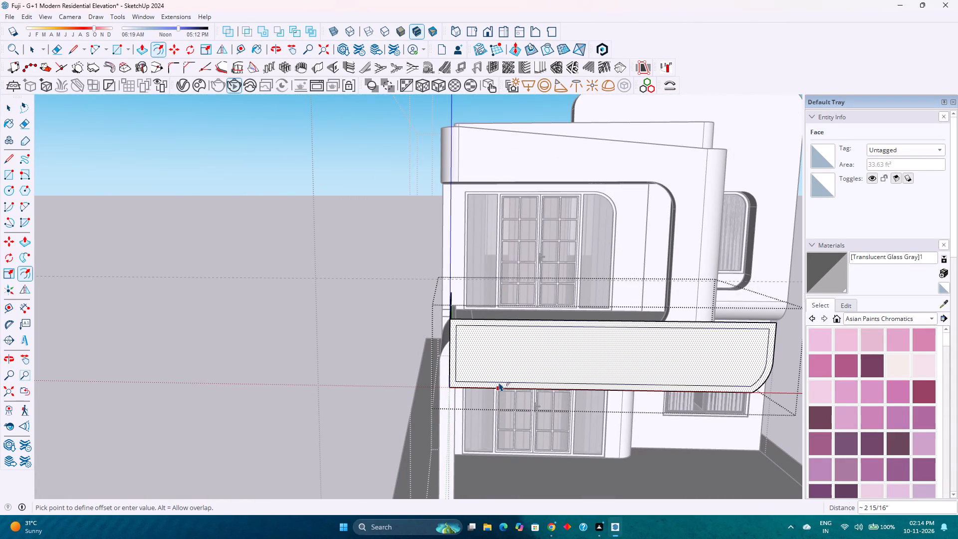
{"action": "key", "text": "2"}
{"action": "key", "text": "Return"}
Repeat the 2" inward offset on the side railing panel face.
{"action": "middle_click_drag", "start_coordinate": [453, 356], "coordinate": [464, 364]}
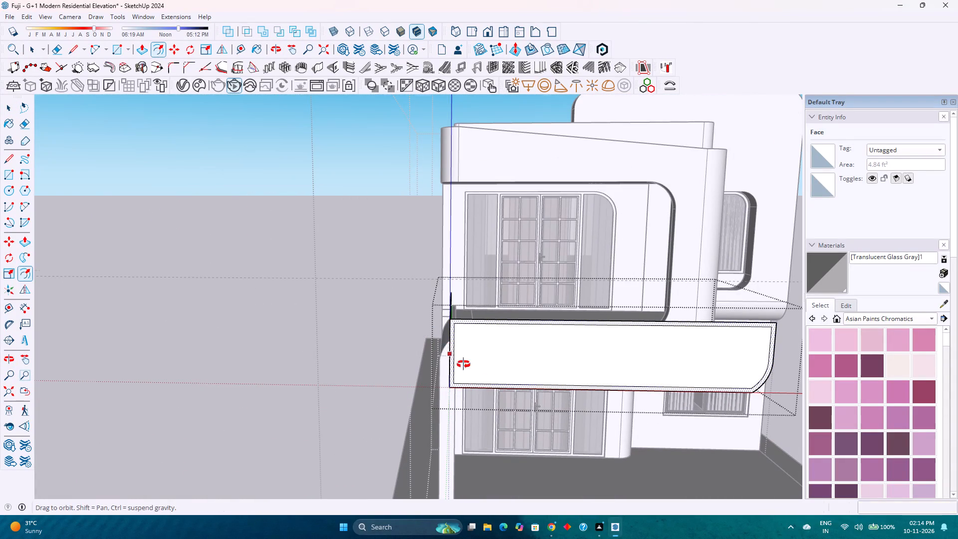
{"action": "middle_click_drag", "start_coordinate": [464, 364], "coordinate": [701, 431]}
{"action": "middle_click", "coordinate": [701, 431]}
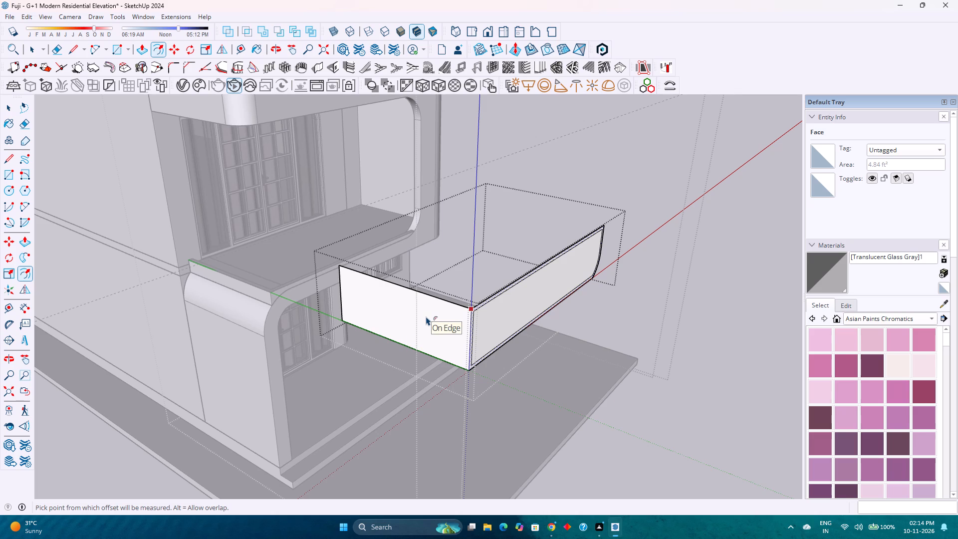
{"action": "key", "text": "Escape"}
{"action": "double_click", "coordinate": [433, 312]}
{"action": "scroll", "coordinate": [433, 312], "scroll_direction": "up", "scroll_amount": 3}
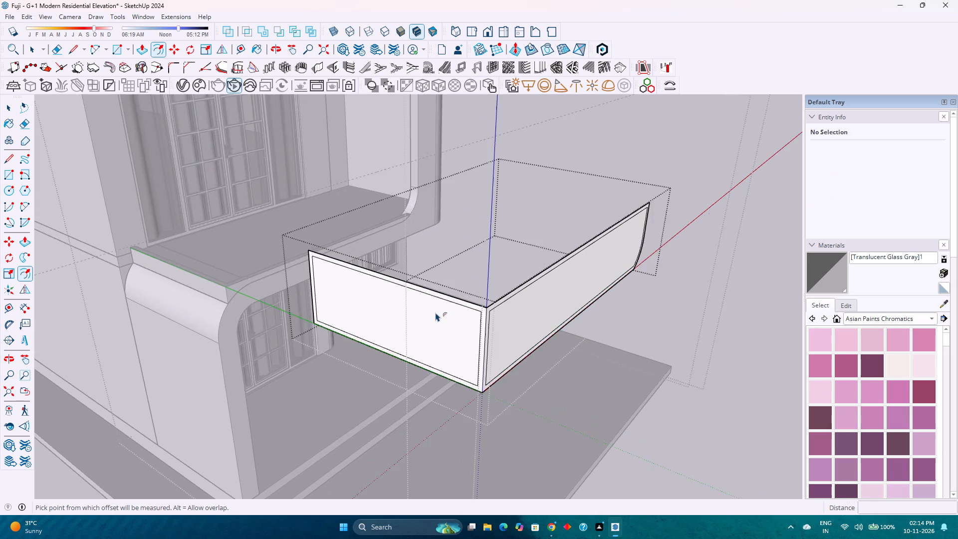
Push/Pull the side panel's border face 2" outward to form the side railing frame.
{"action": "scroll", "coordinate": [436, 312], "scroll_direction": "up", "scroll_amount": 4}
{"action": "middle_click_drag", "start_coordinate": [493, 321], "coordinate": [503, 402]}
{"action": "scroll", "coordinate": [490, 276], "scroll_direction": "up", "scroll_amount": 3}
{"action": "scroll", "coordinate": [489, 273], "scroll_direction": "down", "scroll_amount": 1}
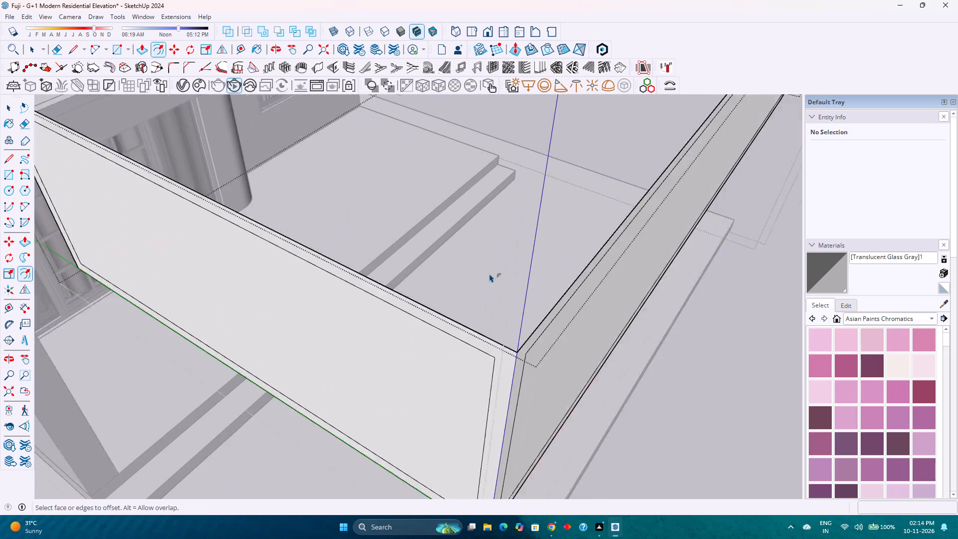
{"action": "scroll", "coordinate": [489, 273], "scroll_direction": "down", "scroll_amount": 1}
{"action": "key", "text": "p"}
{"action": "left_click", "coordinate": [492, 325]}
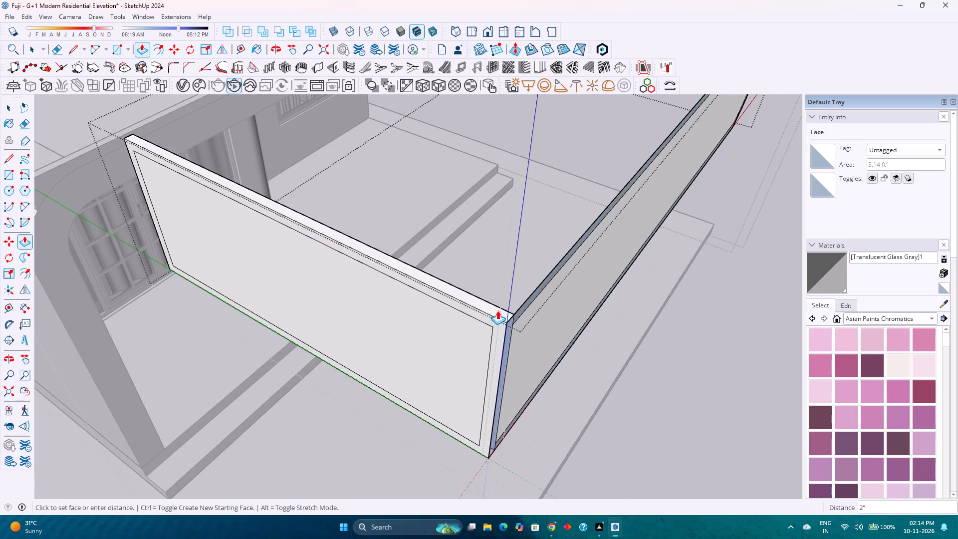
{"action": "key", "text": "2"}
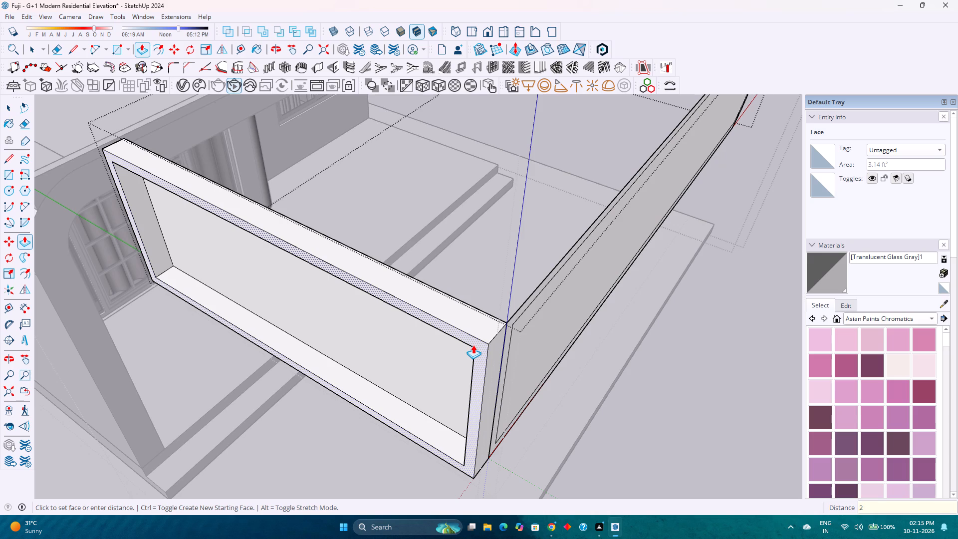
{"action": "key", "text": "Return"}
Push/Pull the front panel's border face 2" outward to form the front railing frame.
{"action": "middle_click_drag", "start_coordinate": [495, 350], "coordinate": [425, 322]}
{"action": "middle_click", "coordinate": [425, 322]}
{"action": "scroll", "coordinate": [480, 356], "scroll_direction": "down", "scroll_amount": 4}
{"action": "scroll", "coordinate": [489, 360], "scroll_direction": "up", "scroll_amount": 2}
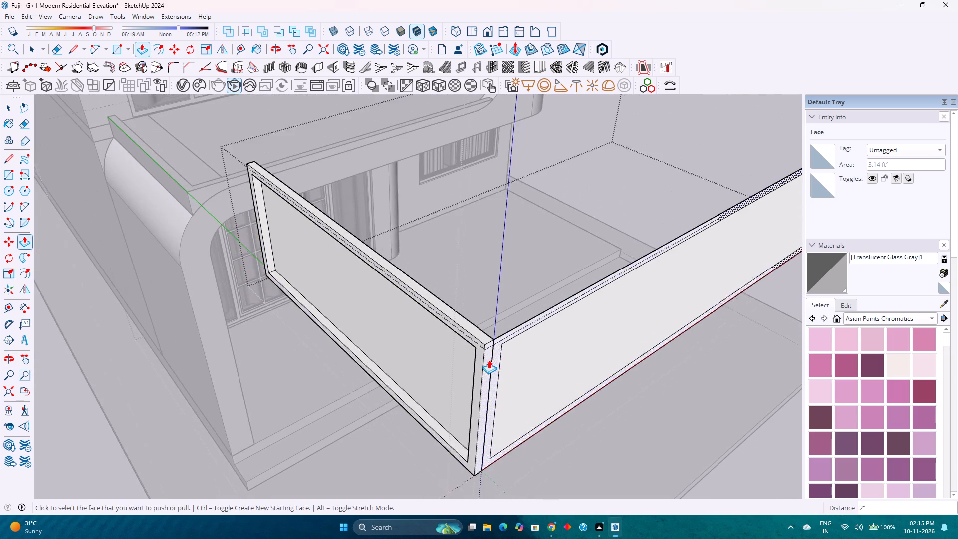
{"action": "scroll", "coordinate": [489, 360], "scroll_direction": "up", "scroll_amount": 2}
{"action": "scroll", "coordinate": [501, 365], "scroll_direction": "down", "scroll_amount": 3}
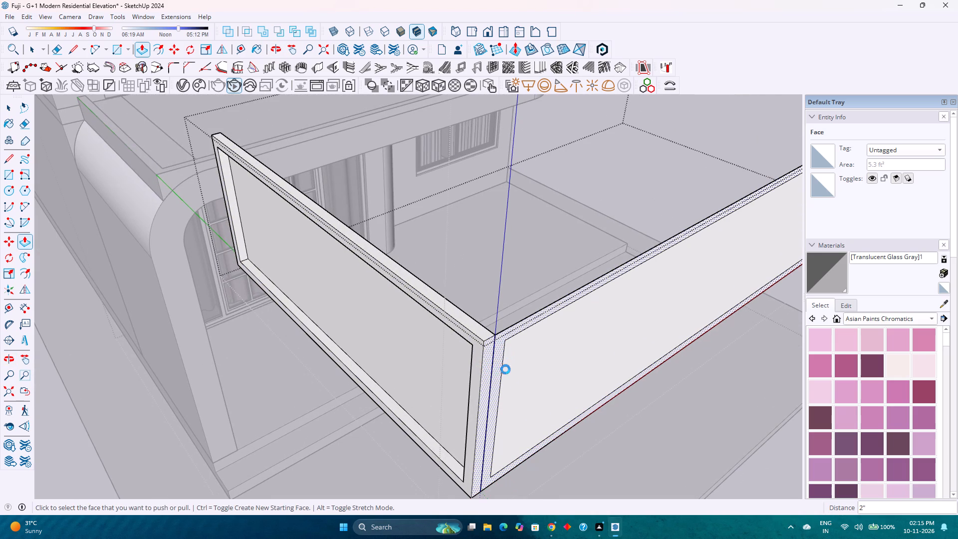
{"action": "left_click", "coordinate": [498, 351]}
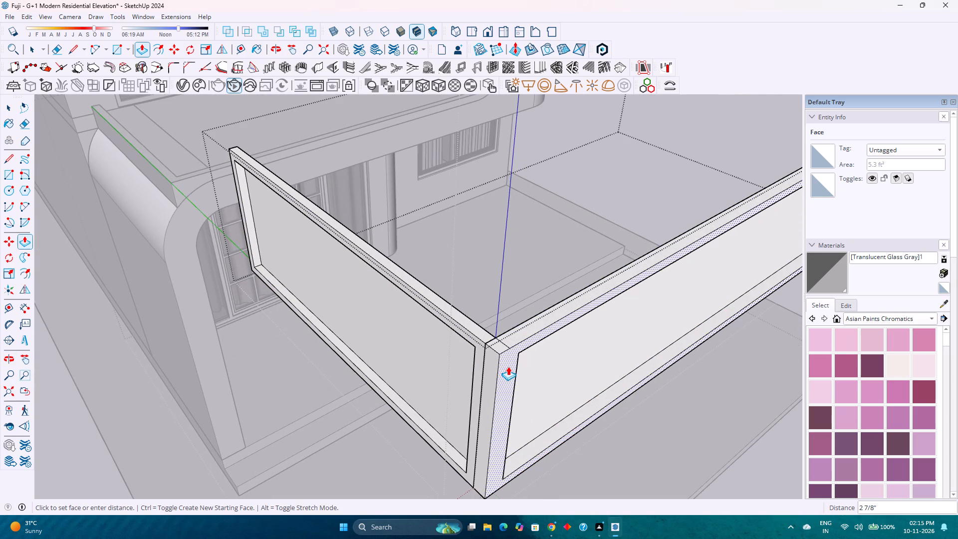
{"action": "key", "text": "2"}
{"action": "key", "text": "Return"}
Push the inner face of the side frame's corner post back 2" toward the front frame.
{"action": "scroll", "coordinate": [493, 367], "scroll_direction": "down", "scroll_amount": 3}
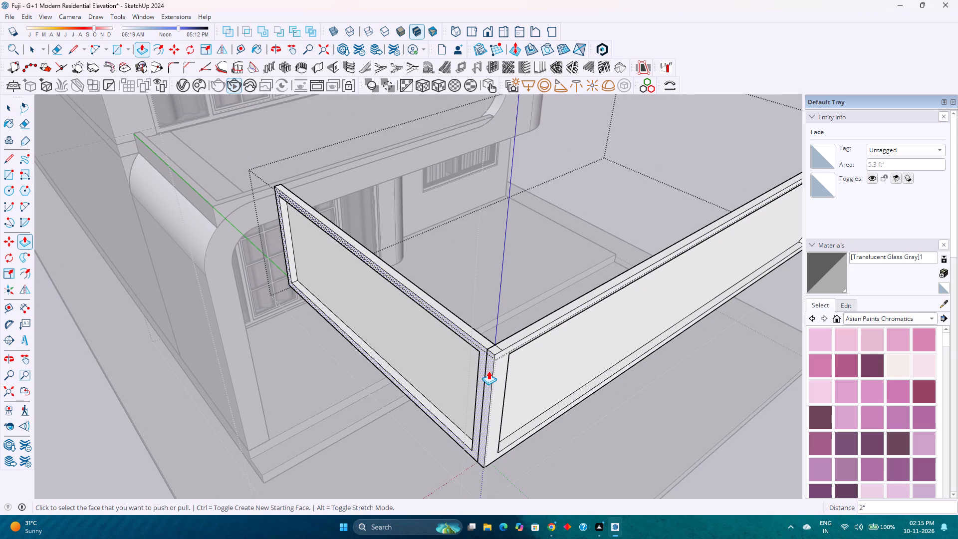
{"action": "middle_click_drag", "start_coordinate": [479, 374], "coordinate": [701, 373]}
{"action": "scroll", "coordinate": [525, 340], "scroll_direction": "up", "scroll_amount": 6}
{"action": "middle_click_drag", "start_coordinate": [491, 331], "coordinate": [534, 326]}
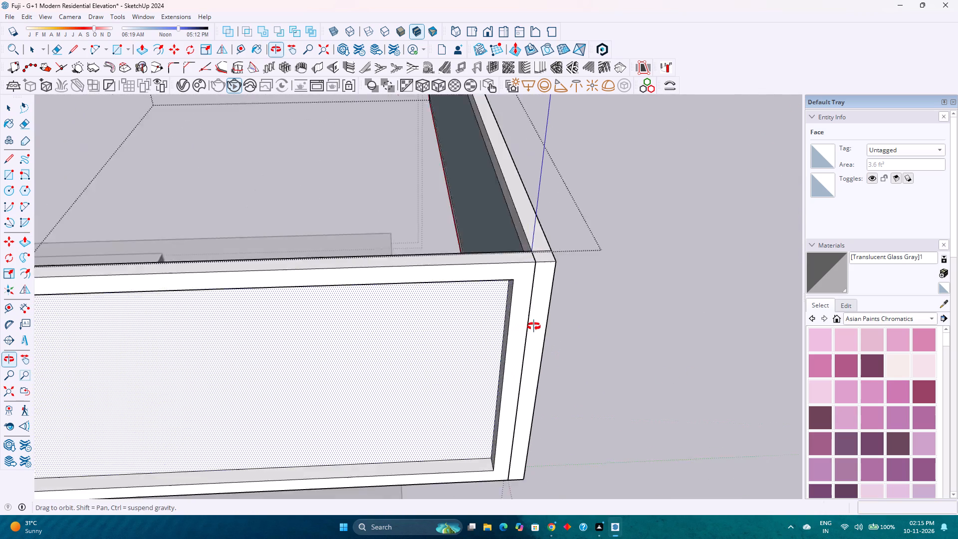
{"action": "middle_click_drag", "start_coordinate": [534, 326], "coordinate": [710, 305]}
{"action": "left_click", "coordinate": [511, 276]}
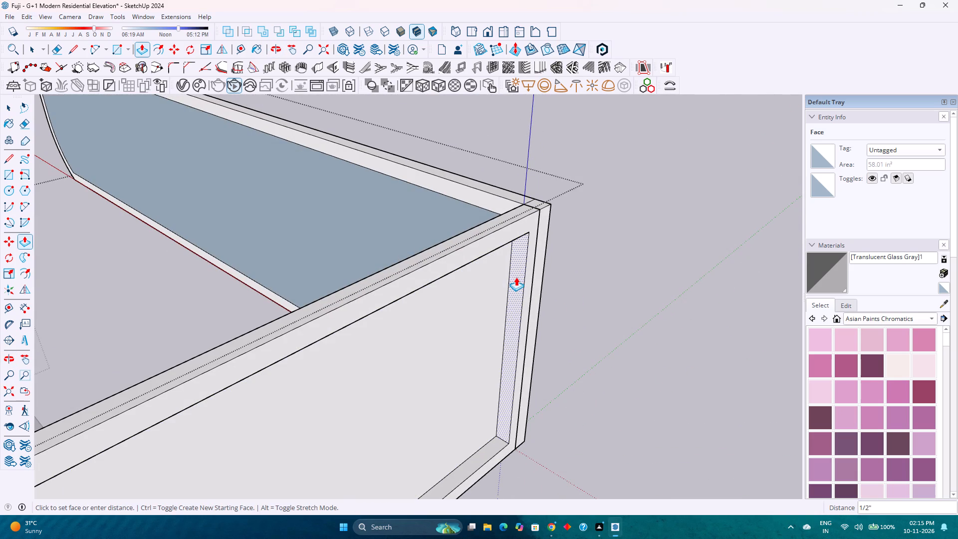
{"action": "left_click", "coordinate": [527, 265]}
Draw a rectangle closing the open gap at the side frame's corner post, from the top to the bottom of its opening.
{"action": "scroll", "coordinate": [528, 284], "scroll_direction": "down", "scroll_amount": 2}
{"action": "middle_click_drag", "start_coordinate": [536, 294], "coordinate": [524, 300]}
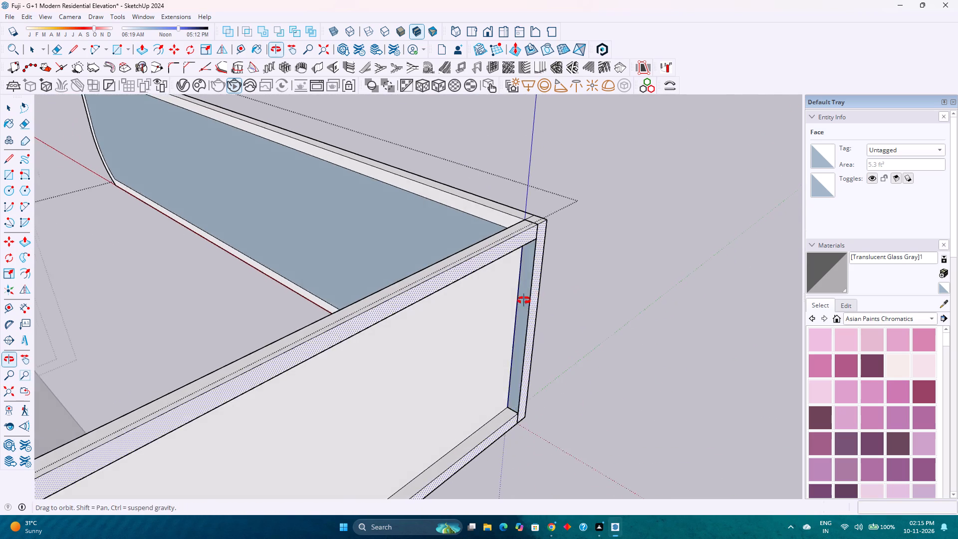
{"action": "middle_click_drag", "start_coordinate": [524, 300], "coordinate": [401, 311]}
{"action": "middle_click", "coordinate": [401, 311]}
{"action": "scroll", "coordinate": [488, 336], "scroll_direction": "up", "scroll_amount": 2}
{"action": "middle_click_drag", "start_coordinate": [488, 336], "coordinate": [560, 273]}
{"action": "middle_click", "coordinate": [560, 273]}
{"action": "middle_click_drag", "start_coordinate": [563, 269], "coordinate": [569, 261]}
{"action": "middle_click", "coordinate": [570, 260]}
{"action": "scroll", "coordinate": [539, 269], "scroll_direction": "up", "scroll_amount": 2}
{"action": "middle_click_drag", "start_coordinate": [539, 269], "coordinate": [573, 197]}
{"action": "middle_click_drag", "start_coordinate": [554, 206], "coordinate": [433, 384]}
{"action": "scroll", "coordinate": [448, 359], "scroll_direction": "down", "scroll_amount": 4}
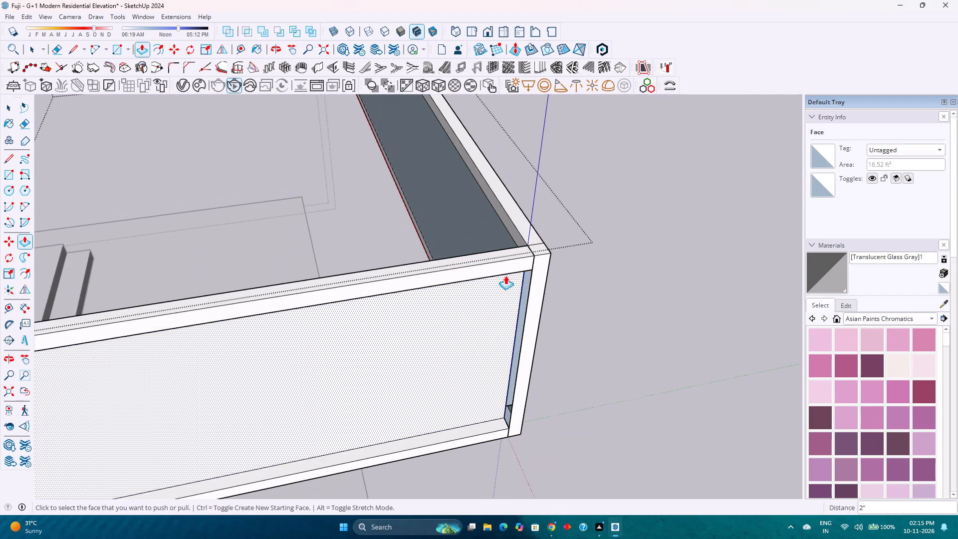
{"action": "scroll", "coordinate": [505, 275], "scroll_direction": "up", "scroll_amount": 4}
{"action": "middle_click_drag", "start_coordinate": [484, 313], "coordinate": [601, 239]}
{"action": "key", "text": "m"}
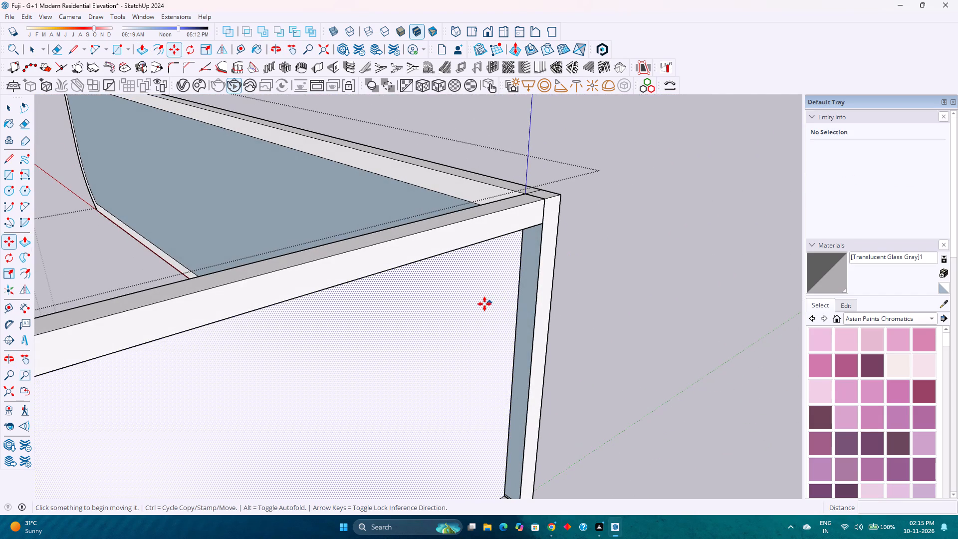
{"action": "key", "text": "r"}
{"action": "middle_click_drag", "start_coordinate": [482, 307], "coordinate": [558, 184]}
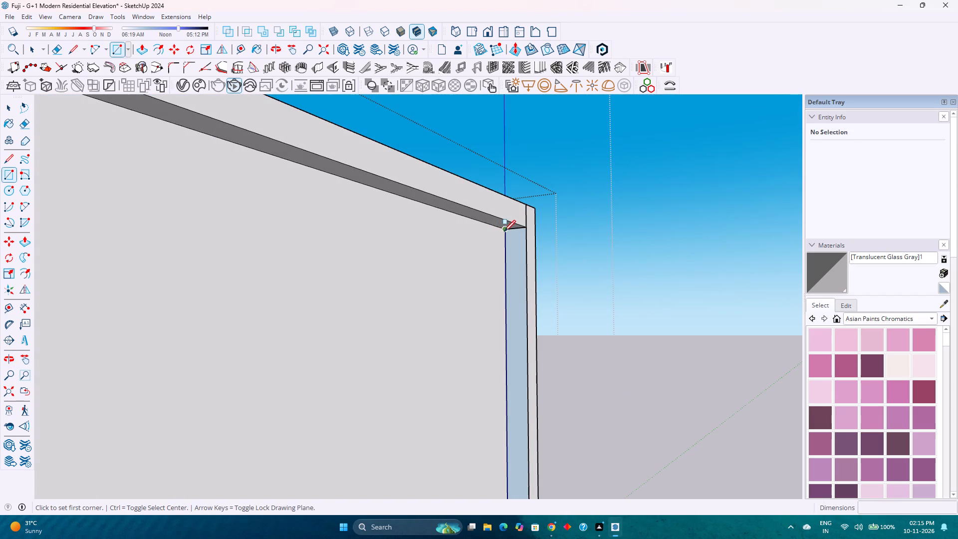
{"action": "left_click", "coordinate": [507, 230]}
{"action": "scroll", "coordinate": [529, 324], "scroll_direction": "down", "scroll_amount": 9}
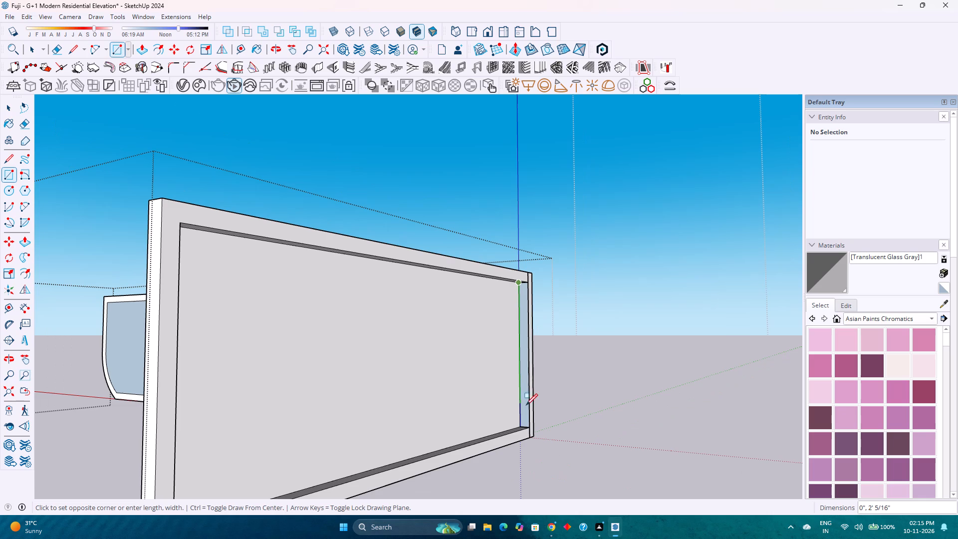
{"action": "left_click", "coordinate": [528, 425]}
Delete the extra outer face covering the side frame's opening.
{"action": "key", "text": "space"}
{"action": "left_click", "coordinate": [490, 387]}
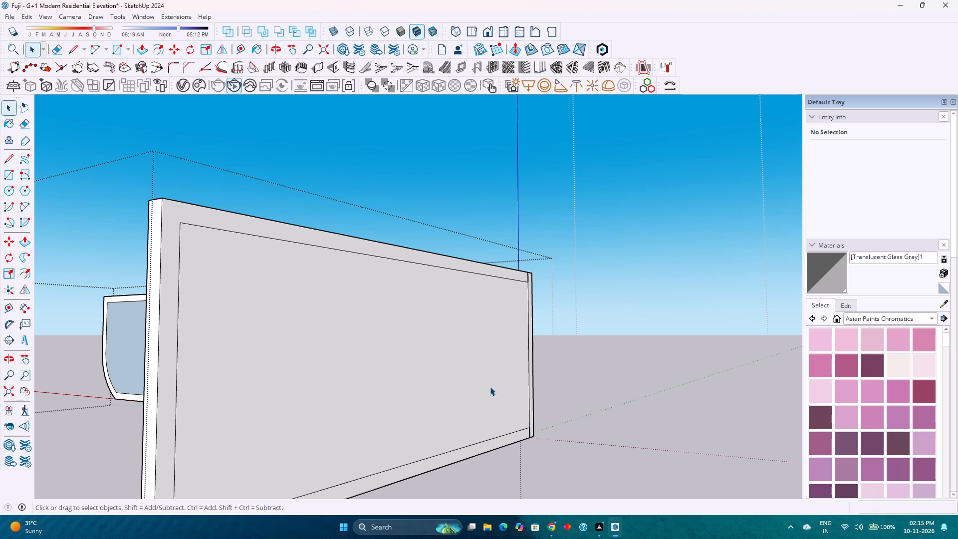
{"action": "key", "text": "Delete"}
Delete the three leftover seam edges at the upper corner where the side and front frames meet.
{"action": "scroll", "coordinate": [519, 302], "scroll_direction": "up", "scroll_amount": 2}
{"action": "middle_click_drag", "start_coordinate": [519, 302], "coordinate": [449, 410]}
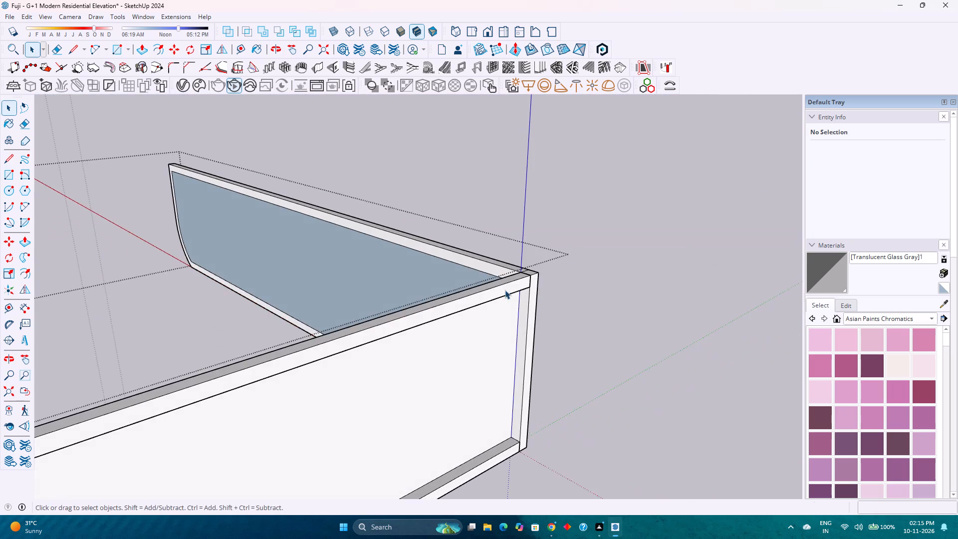
{"action": "scroll", "coordinate": [507, 285], "scroll_direction": "up", "scroll_amount": 6}
{"action": "left_click", "coordinate": [540, 278]}
{"action": "key", "text": "Delete"}
{"action": "scroll", "coordinate": [541, 278], "scroll_direction": "up", "scroll_amount": 2}
{"action": "middle_click_drag", "start_coordinate": [541, 278], "coordinate": [511, 363]}
{"action": "left_click", "coordinate": [533, 268]}
{"action": "key", "text": "Delete"}
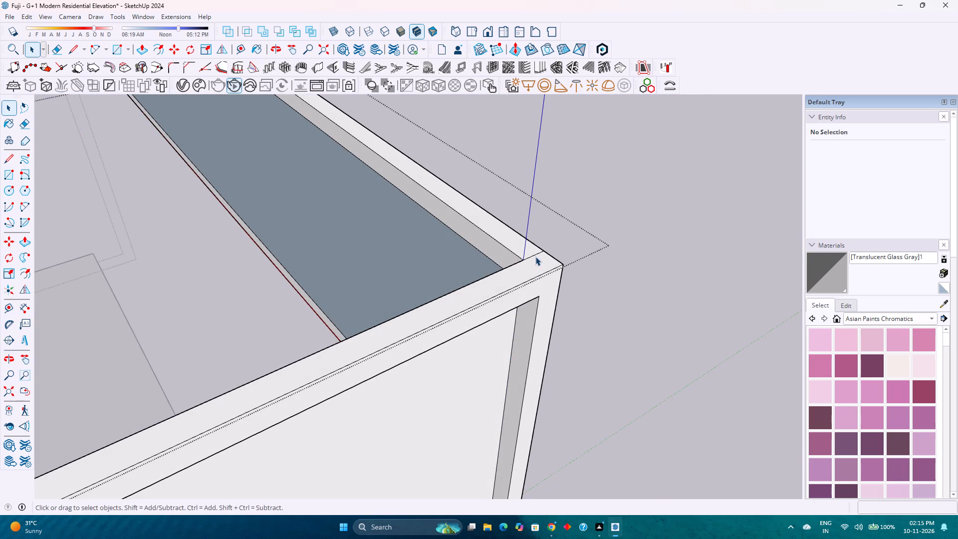
{"action": "left_click", "coordinate": [535, 256]}
{"action": "key", "text": "Delete"}
Delete the infill faces inside the front and side frames so both are open.
{"action": "scroll", "coordinate": [537, 272], "scroll_direction": "down", "scroll_amount": 5}
{"action": "middle_click_drag", "start_coordinate": [436, 291], "coordinate": [725, 259]}
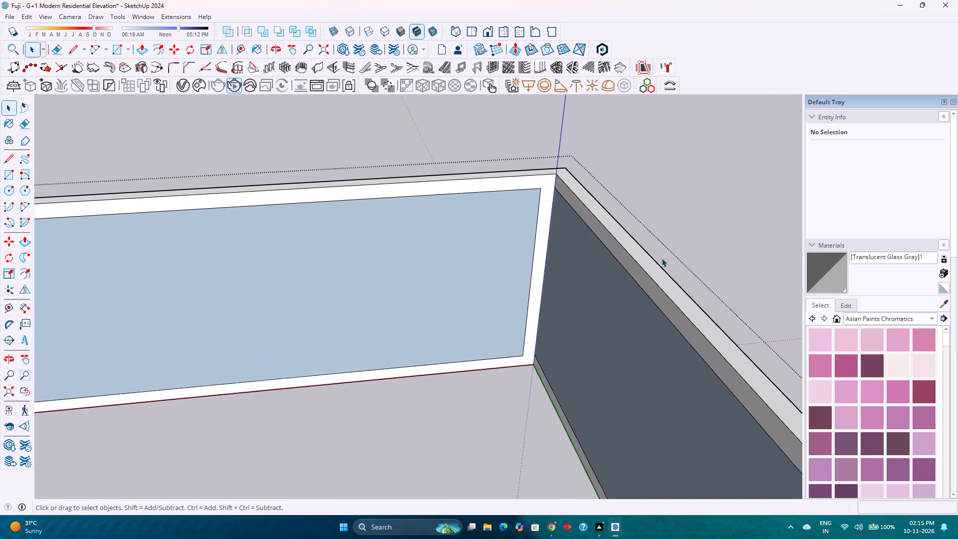
{"action": "left_click", "coordinate": [467, 263]}
{"action": "key", "text": "Delete"}
{"action": "left_click", "coordinate": [596, 346]}
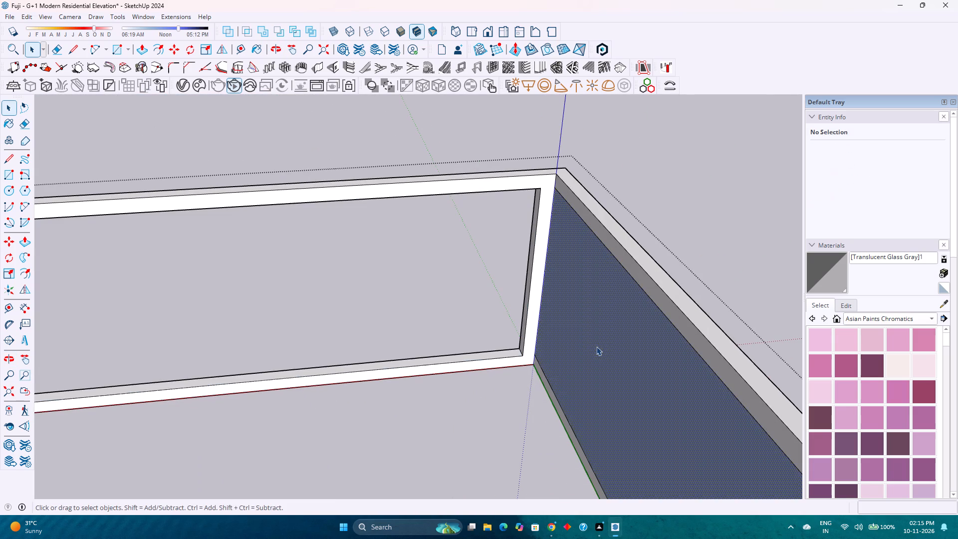
{"action": "key", "text": "Delete"}
Push the inner face of the front frame's corner post back 2" to narrow the post.
{"action": "scroll", "coordinate": [537, 287], "scroll_direction": "down", "scroll_amount": 4}
{"action": "scroll", "coordinate": [525, 298], "scroll_direction": "up", "scroll_amount": 5}
{"action": "middle_click_drag", "start_coordinate": [533, 295], "coordinate": [537, 295]}
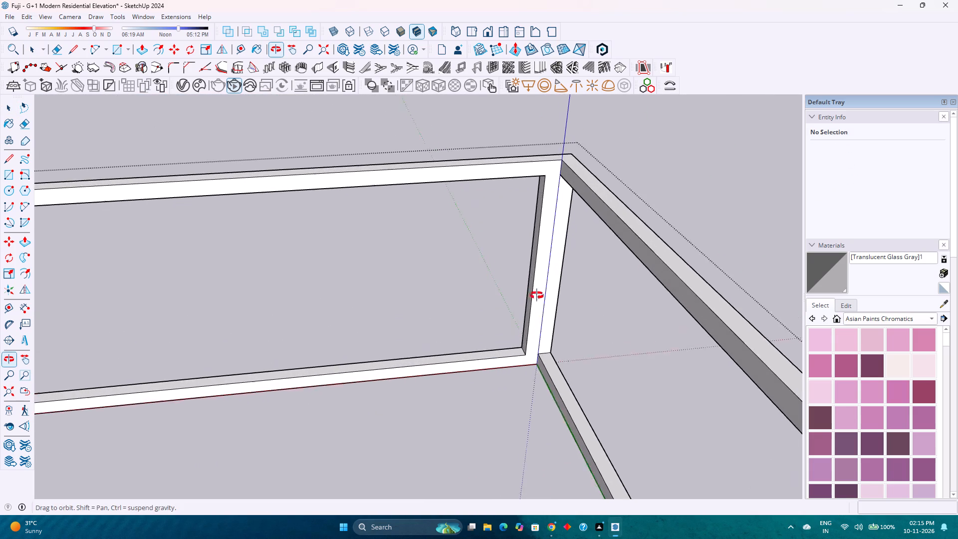
{"action": "middle_click_drag", "start_coordinate": [537, 295], "coordinate": [709, 281]}
{"action": "scroll", "coordinate": [577, 286], "scroll_direction": "down", "scroll_amount": 3}
{"action": "middle_click_drag", "start_coordinate": [430, 302], "coordinate": [940, 274]}
{"action": "scroll", "coordinate": [451, 293], "scroll_direction": "down", "scroll_amount": 9}
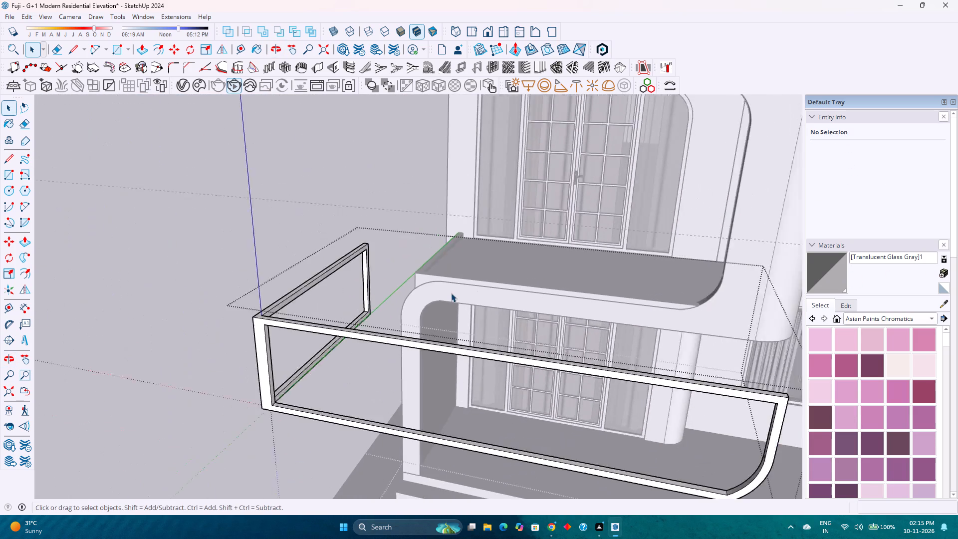
{"action": "scroll", "coordinate": [451, 293], "scroll_direction": "down", "scroll_amount": 1}
{"action": "scroll", "coordinate": [238, 369], "scroll_direction": "up", "scroll_amount": 1}
{"action": "scroll", "coordinate": [318, 331], "scroll_direction": "up", "scroll_amount": 11}
{"action": "middle_click_drag", "start_coordinate": [319, 335], "coordinate": [270, 319]}
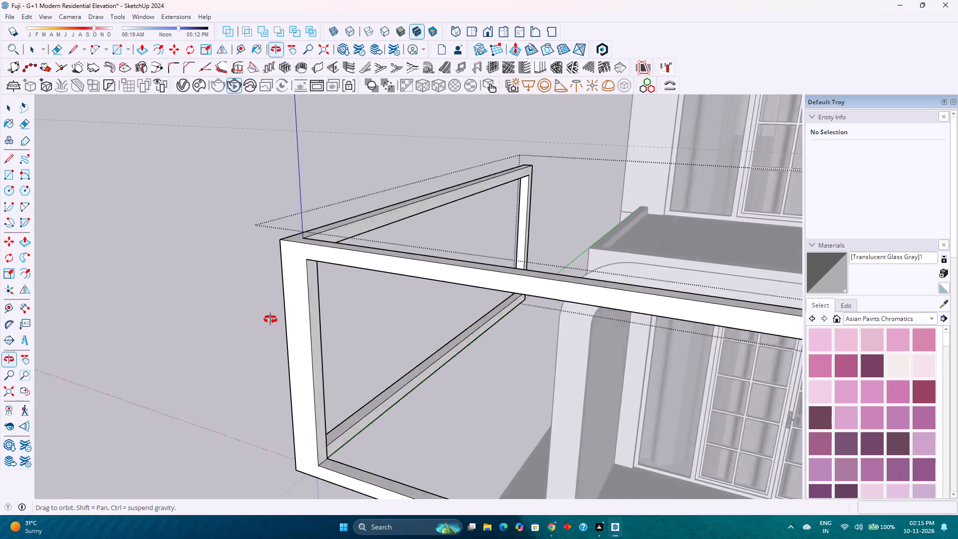
{"action": "middle_click_drag", "start_coordinate": [270, 319], "coordinate": [252, 308]}
{"action": "scroll", "coordinate": [269, 324], "scroll_direction": "up", "scroll_amount": 4}
{"action": "key", "text": "p"}
{"action": "left_click", "coordinate": [336, 327]}
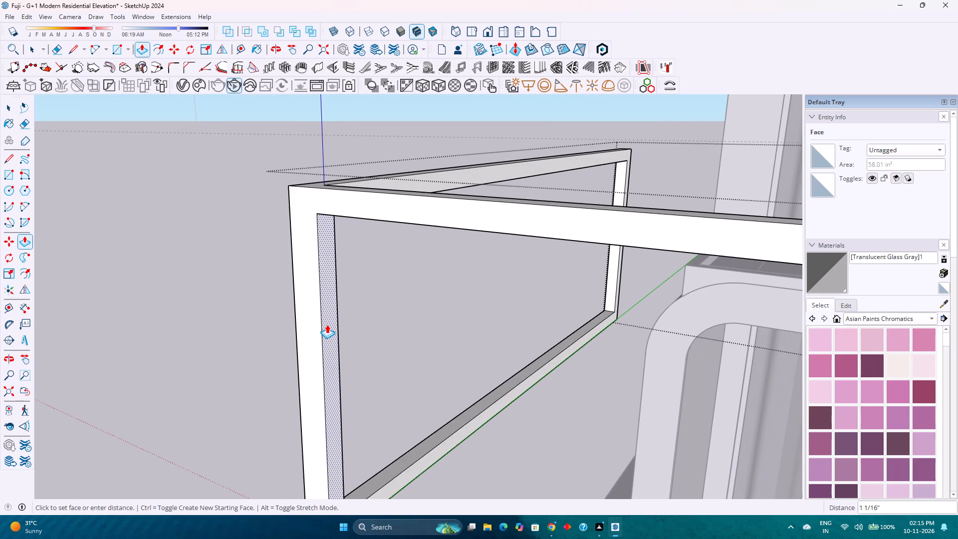
{"action": "key", "text": "2"}
{"action": "key", "text": "Return"}
Erase the leftover seam edge where the side frame's bottom rail meets the corner post.
{"action": "scroll", "coordinate": [287, 333], "scroll_direction": "down", "scroll_amount": 5}
{"action": "middle_click_drag", "start_coordinate": [277, 338], "coordinate": [396, 354]}
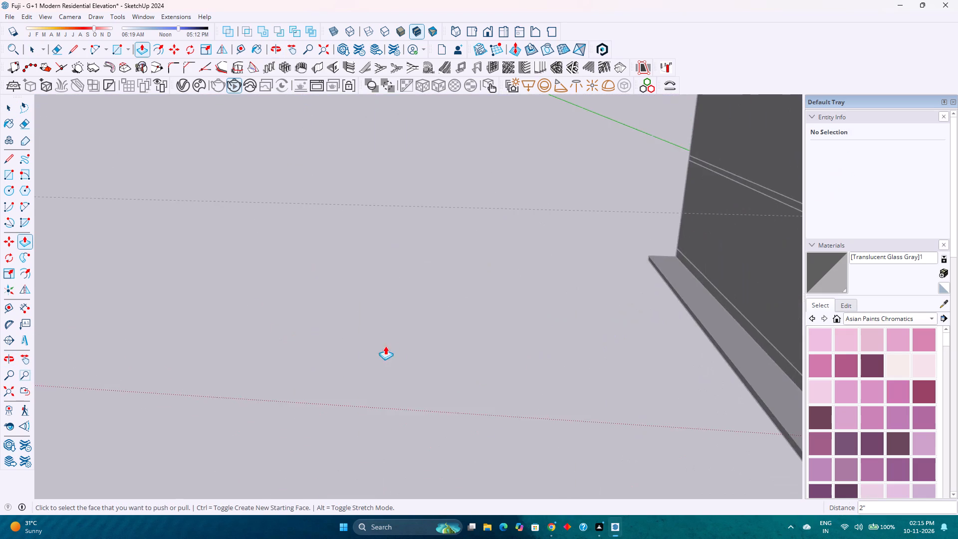
{"action": "scroll", "coordinate": [364, 336], "scroll_direction": "down", "scroll_amount": 14}
{"action": "scroll", "coordinate": [632, 369], "scroll_direction": "up", "scroll_amount": 8}
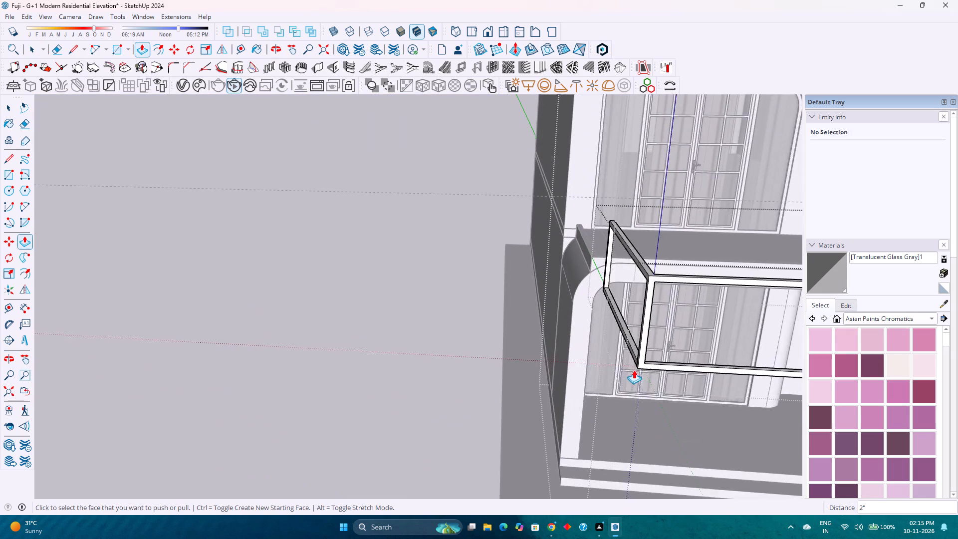
{"action": "scroll", "coordinate": [634, 370], "scroll_direction": "up", "scroll_amount": 3}
{"action": "middle_click_drag", "start_coordinate": [645, 360], "coordinate": [580, 370], "text": "shift"}
{"action": "scroll", "coordinate": [581, 370], "scroll_direction": "up", "scroll_amount": 1, "text": "shift"}
{"action": "middle_click_drag", "start_coordinate": [566, 372], "coordinate": [641, 370]}
{"action": "middle_click_drag", "start_coordinate": [577, 353], "coordinate": [339, 405], "text": "shift"}
{"action": "scroll", "coordinate": [350, 395], "scroll_direction": "down", "scroll_amount": 5}
{"action": "middle_click_drag", "start_coordinate": [367, 401], "coordinate": [444, 389]}
{"action": "scroll", "coordinate": [585, 387], "scroll_direction": "up", "scroll_amount": 4}
{"action": "scroll", "coordinate": [630, 370], "scroll_direction": "down", "scroll_amount": 1}
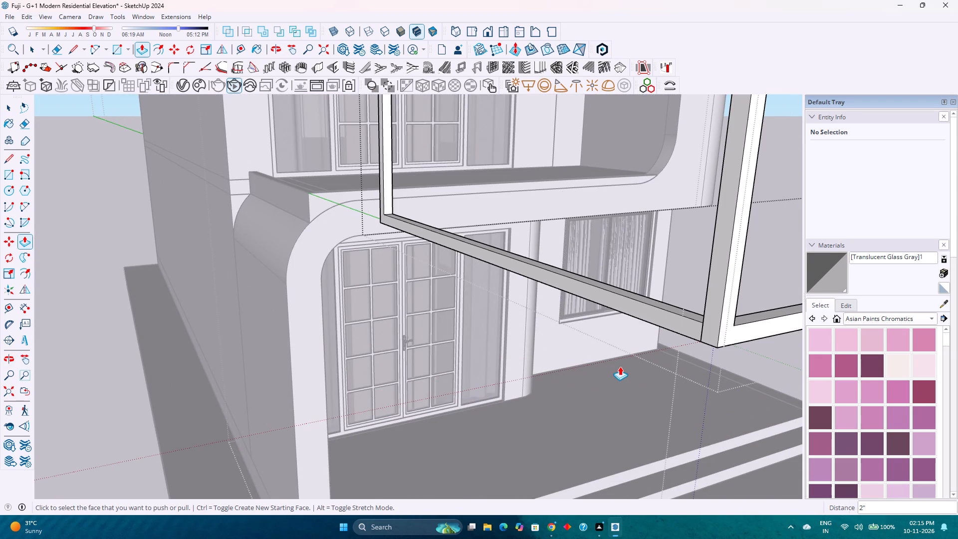
{"action": "key", "text": "e"}
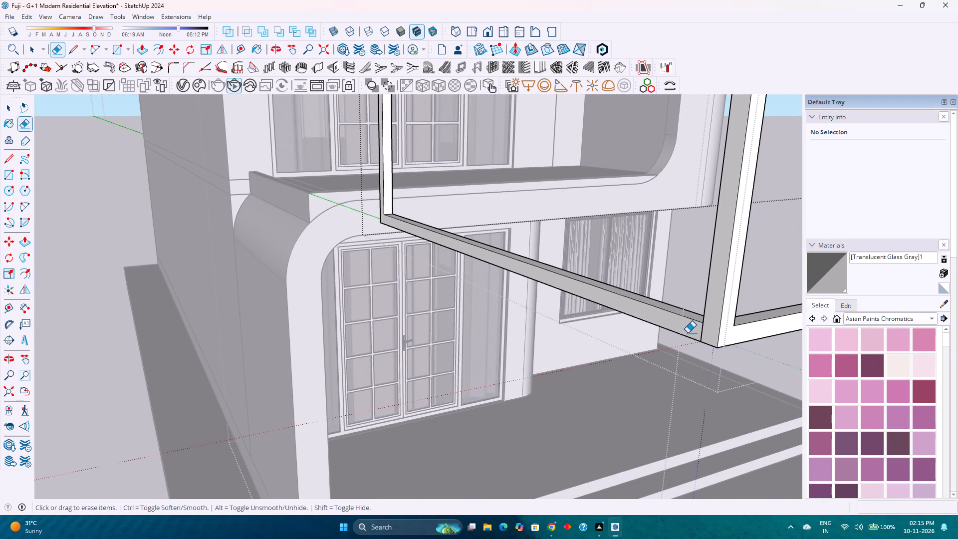
{"action": "left_click", "coordinate": [701, 330]}
{"action": "scroll", "coordinate": [525, 333], "scroll_direction": "down", "scroll_amount": 9}
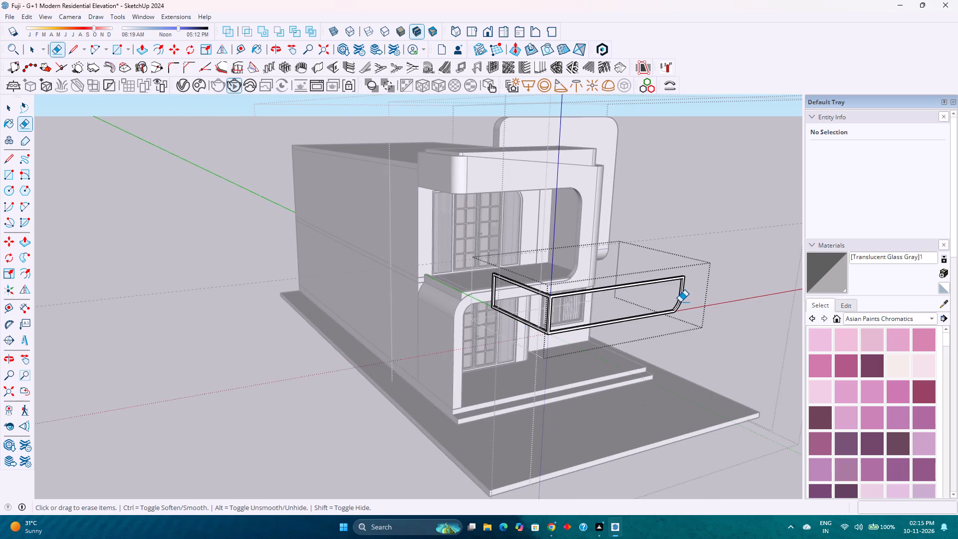
{"action": "scroll", "coordinate": [682, 302], "scroll_direction": "up", "scroll_amount": 15}
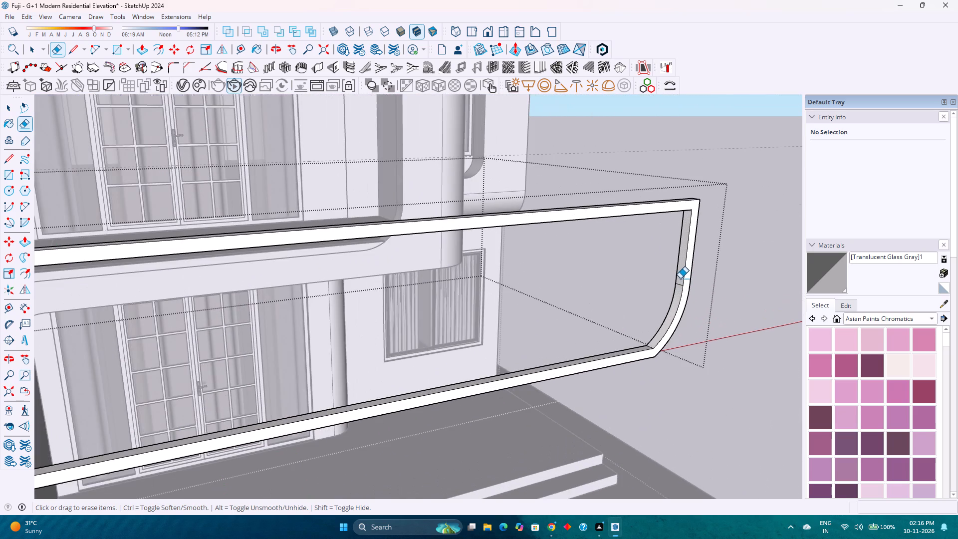
Draw a 6' 10" line along the inner bottom edge of the side frame to fill its opening with a face.
{"action": "scroll", "coordinate": [680, 278], "scroll_direction": "down", "scroll_amount": 3}
{"action": "scroll", "coordinate": [592, 289], "scroll_direction": "down", "scroll_amount": 4}
{"action": "scroll", "coordinate": [286, 273], "scroll_direction": "down", "scroll_amount": 3}
{"action": "middle_click_drag", "start_coordinate": [260, 287], "coordinate": [423, 287]}
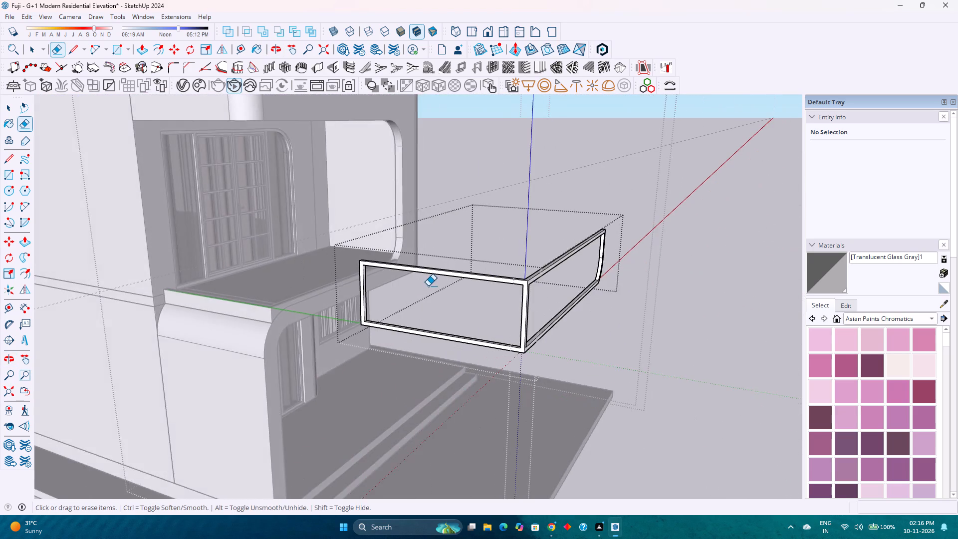
{"action": "scroll", "coordinate": [428, 286], "scroll_direction": "down", "scroll_amount": 3}
{"action": "scroll", "coordinate": [491, 285], "scroll_direction": "up", "scroll_amount": 3}
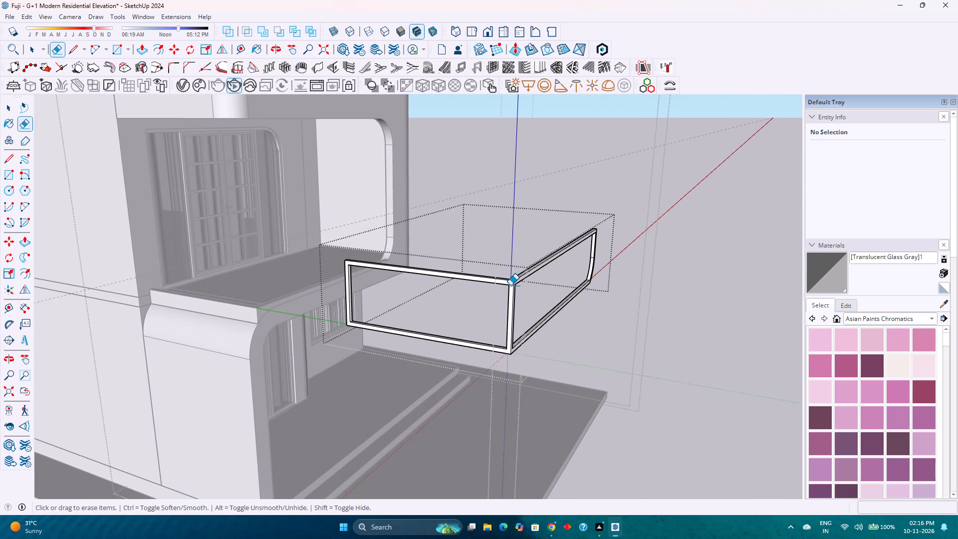
{"action": "scroll", "coordinate": [508, 302], "scroll_direction": "up", "scroll_amount": 6}
{"action": "middle_click_drag", "start_coordinate": [510, 309], "coordinate": [471, 360]}
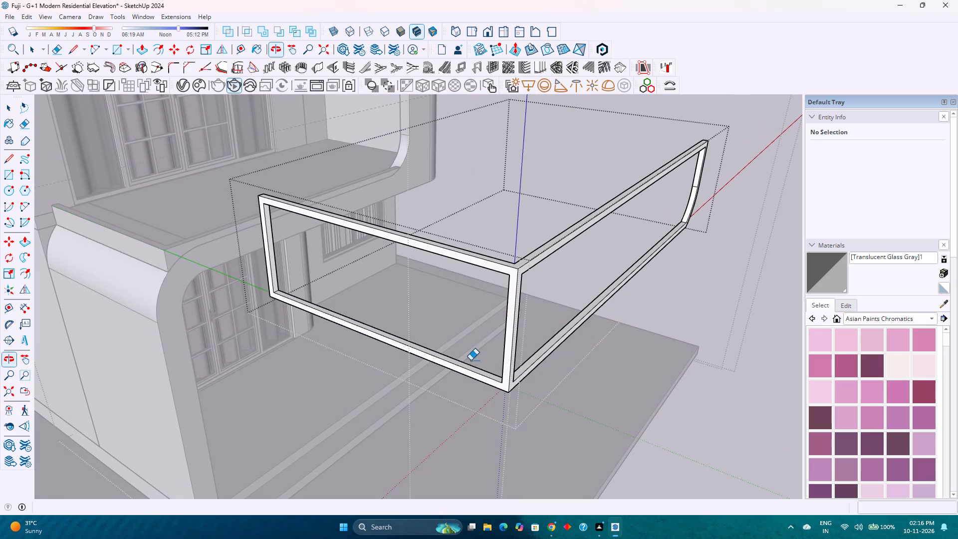
{"action": "key", "text": "space"}
{"action": "scroll", "coordinate": [536, 346], "scroll_direction": "down", "scroll_amount": 3}
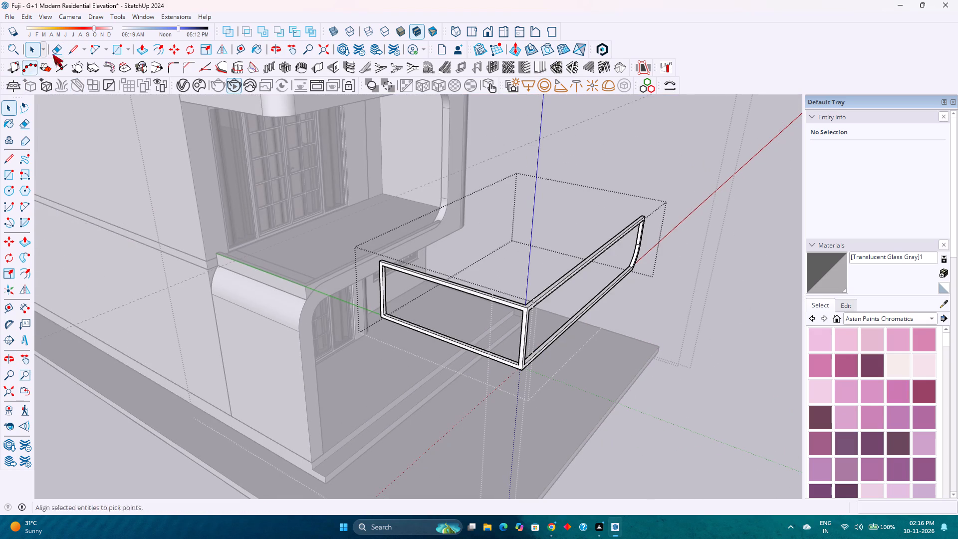
{"action": "left_click", "coordinate": [74, 45]}
{"action": "scroll", "coordinate": [390, 312], "scroll_direction": "up", "scroll_amount": 6}
{"action": "left_click", "coordinate": [353, 284]}
{"action": "scroll", "coordinate": [378, 305], "scroll_direction": "down", "scroll_amount": 6}
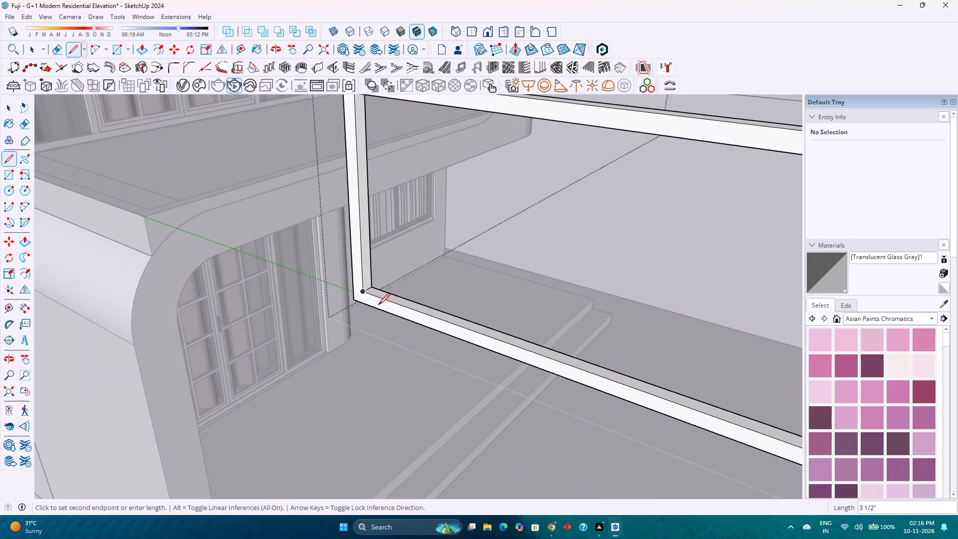
{"action": "scroll", "coordinate": [378, 305], "scroll_direction": "down", "scroll_amount": 8}
{"action": "left_click", "coordinate": [592, 376]}
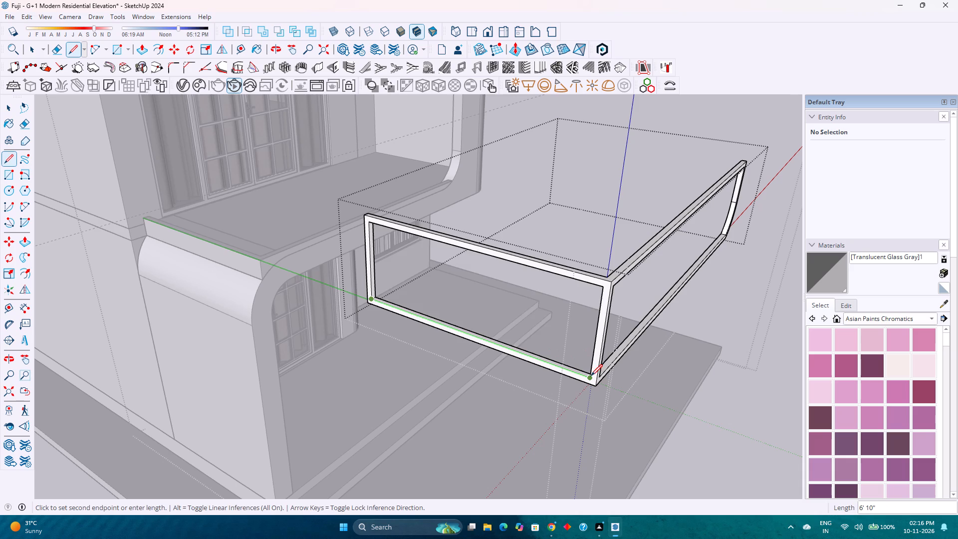
{"action": "key", "text": "space"}
Draw a line along the inner bottom edge of the front frame, from corner post to curved end, to fill its opening.
{"action": "scroll", "coordinate": [598, 372], "scroll_direction": "up", "scroll_amount": 1}
{"action": "middle_click_drag", "start_coordinate": [595, 373], "coordinate": [547, 375]}
{"action": "key", "text": "l"}
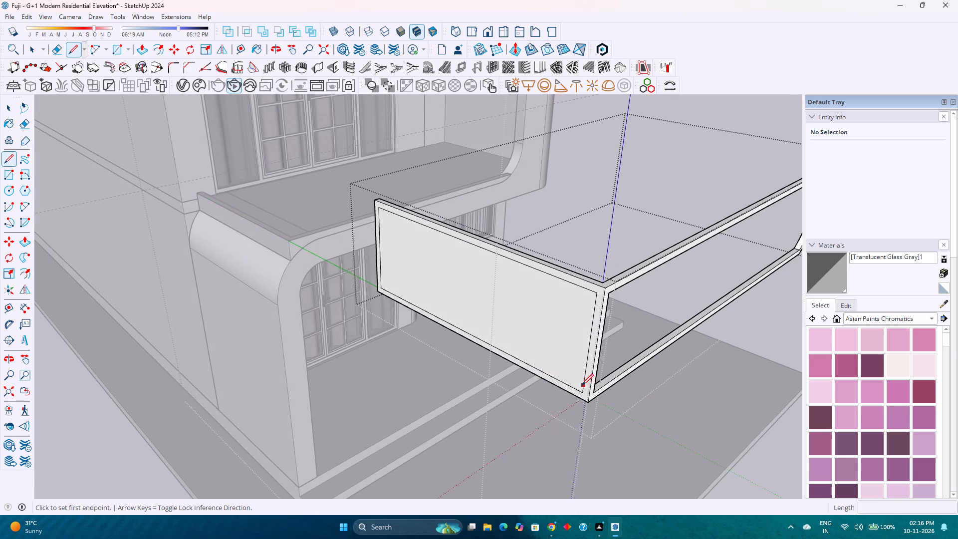
{"action": "left_click", "coordinate": [596, 390]}
{"action": "scroll", "coordinate": [689, 333], "scroll_direction": "down", "scroll_amount": 3}
{"action": "middle_click_drag", "start_coordinate": [690, 327], "coordinate": [612, 341], "text": "shift"}
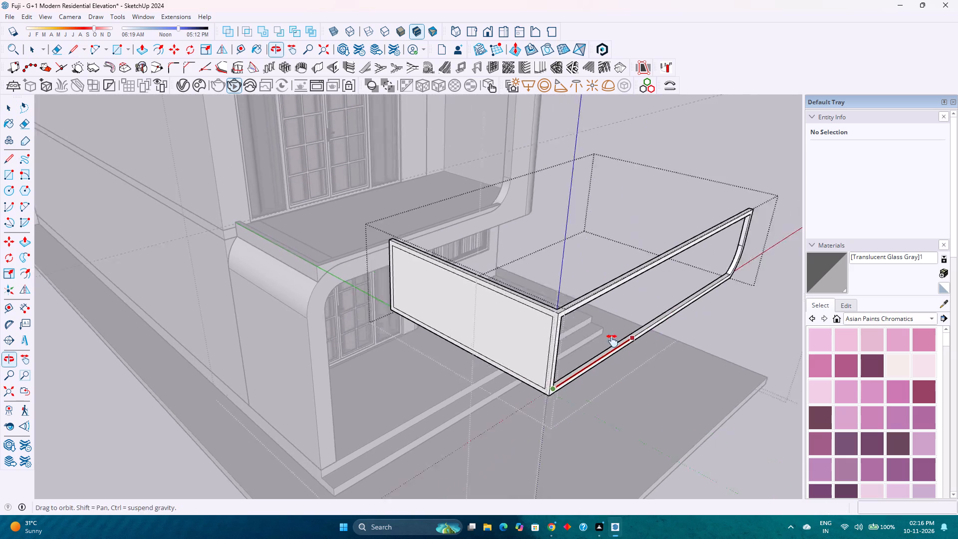
{"action": "middle_click_drag", "start_coordinate": [612, 341], "coordinate": [574, 348], "text": "shift"}
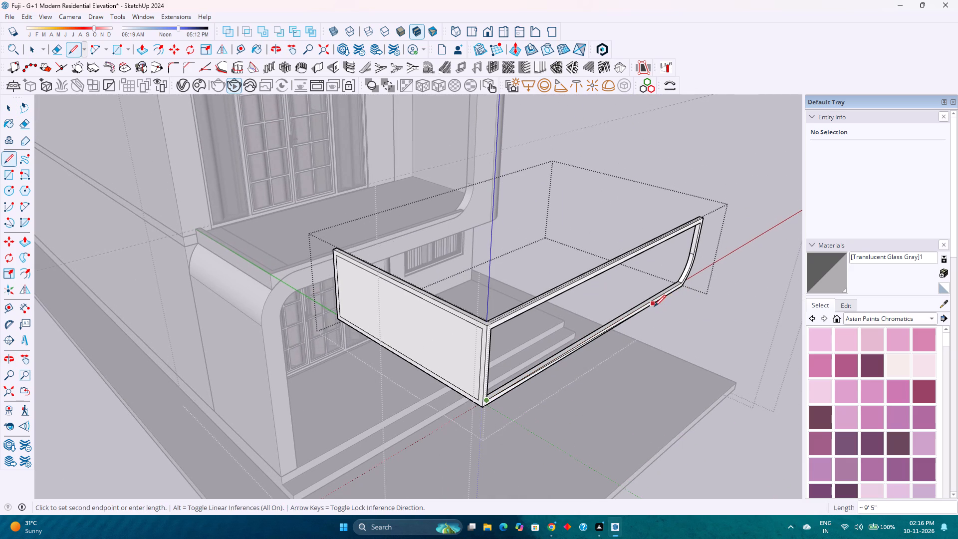
{"action": "scroll", "coordinate": [682, 280], "scroll_direction": "up", "scroll_amount": 9}
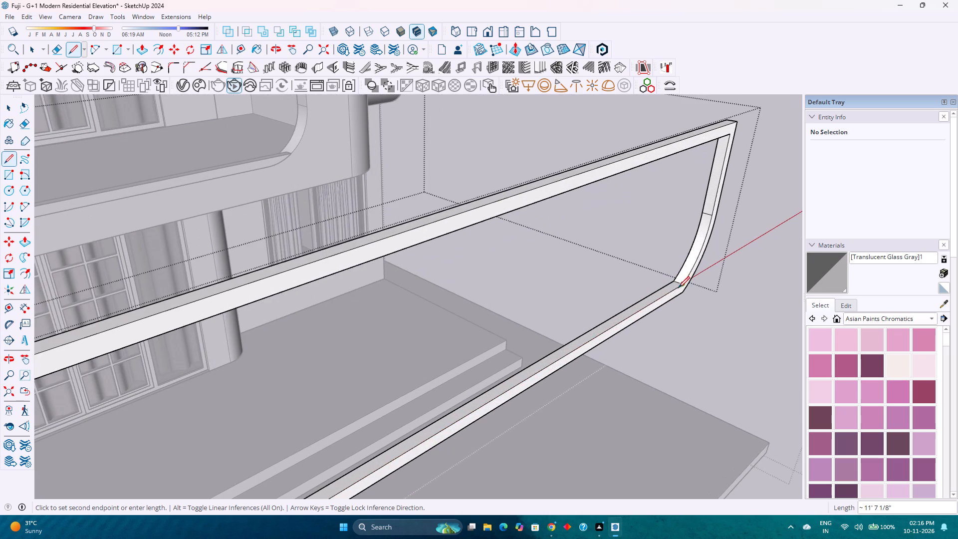
{"action": "scroll", "coordinate": [669, 297], "scroll_direction": "up", "scroll_amount": 7}
{"action": "left_click", "coordinate": [695, 276]}
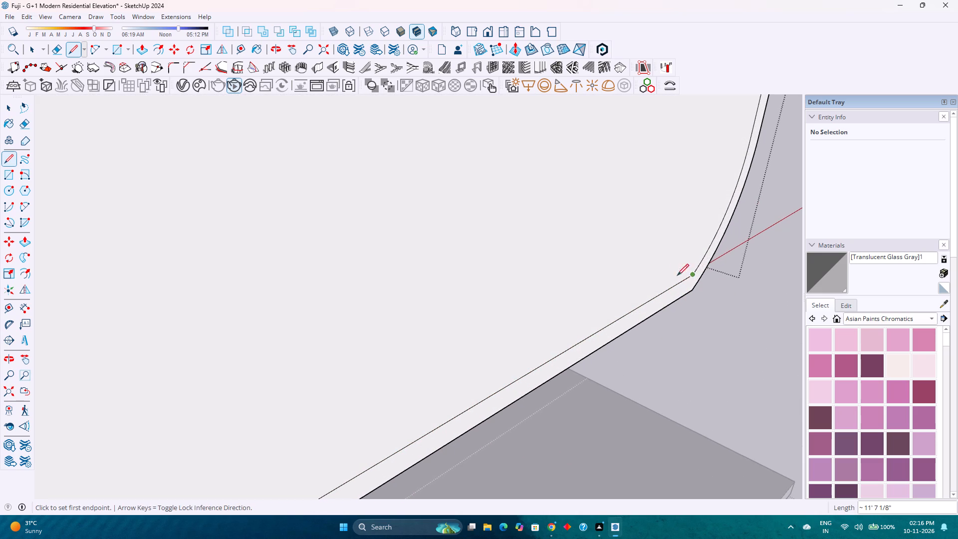
{"action": "scroll", "coordinate": [657, 271], "scroll_direction": "down", "scroll_amount": 10}
{"action": "key", "text": "space"}
Select the side and front infill faces with their edges and make them a group.
{"action": "scroll", "coordinate": [631, 266], "scroll_direction": "down", "scroll_amount": 5}
{"action": "scroll", "coordinate": [630, 266], "scroll_direction": "up", "scroll_amount": 1}
{"action": "scroll", "coordinate": [630, 266], "scroll_direction": "down", "scroll_amount": 3}
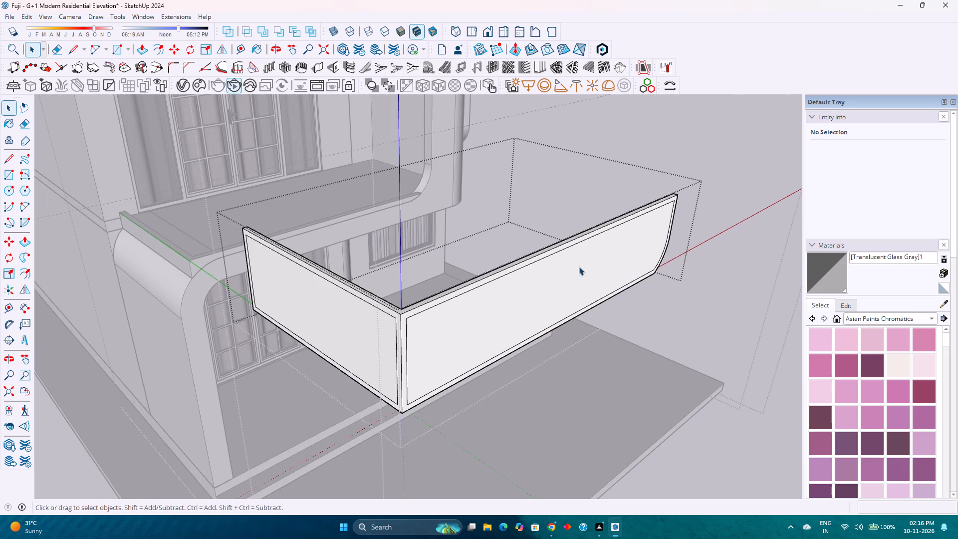
{"action": "double_click", "coordinate": [432, 327]}
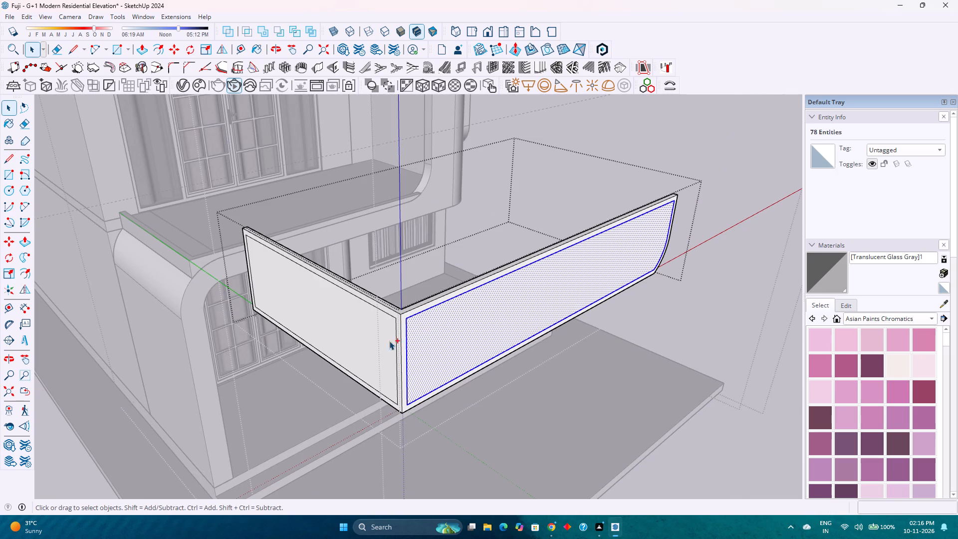
{"action": "double_click", "coordinate": [346, 340], "text": "ctrl"}
{"action": "right_click", "coordinate": [346, 340]}
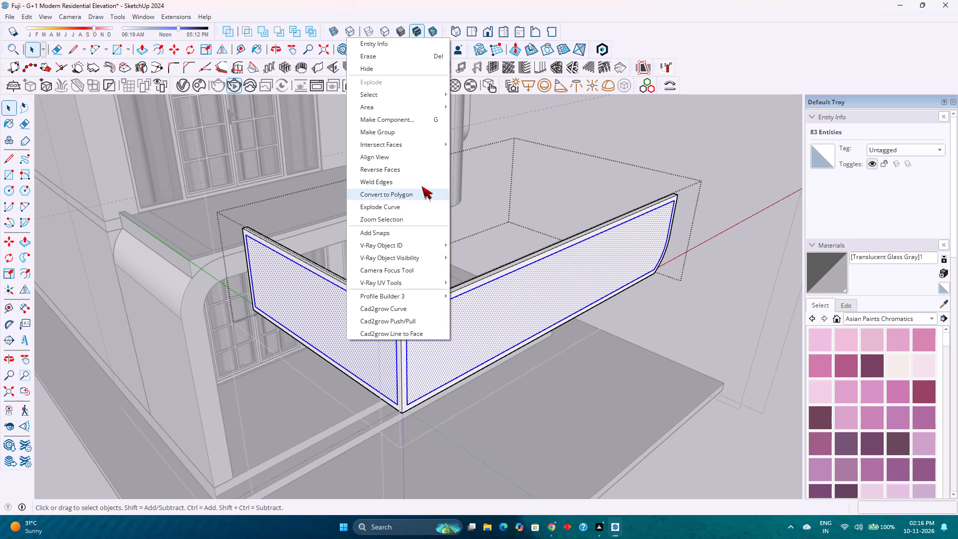
{"action": "left_click", "coordinate": [404, 129]}
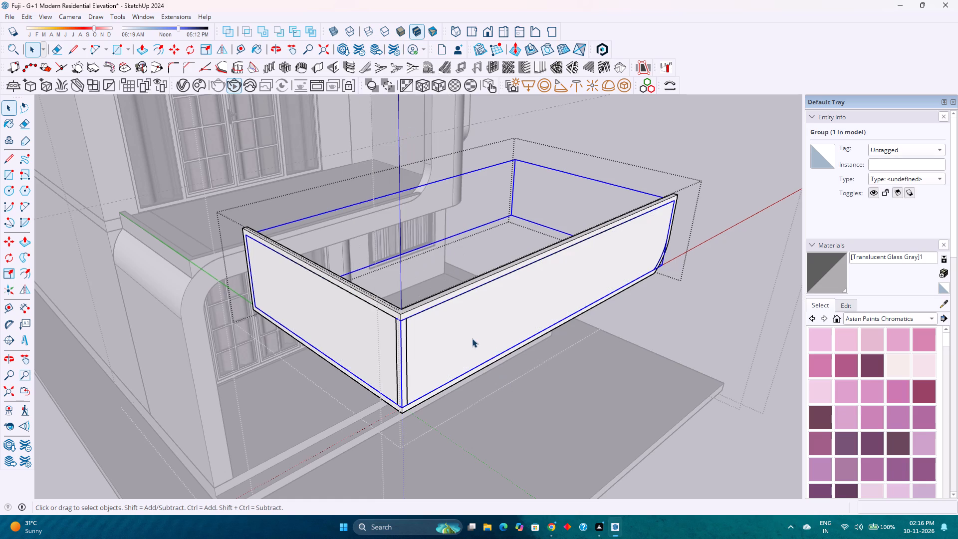
Inside the new group, paint the front and side panels with Translucent Glass Blue from the Glass and Mirrors collection.
{"action": "double_click", "coordinate": [472, 338]}
{"action": "scroll", "coordinate": [437, 349], "scroll_direction": "up", "scroll_amount": 5}
{"action": "left_click", "coordinate": [437, 342]}
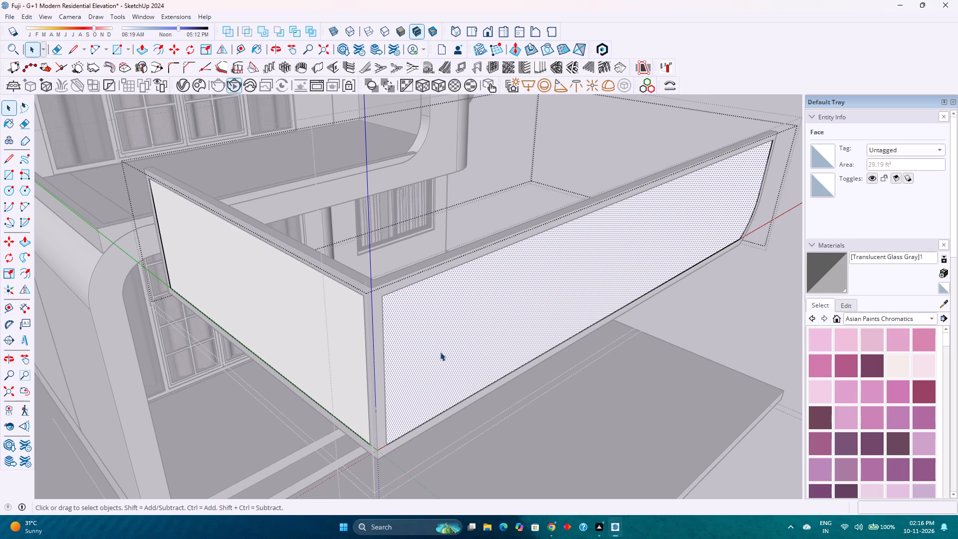
{"action": "left_click", "coordinate": [862, 319]}
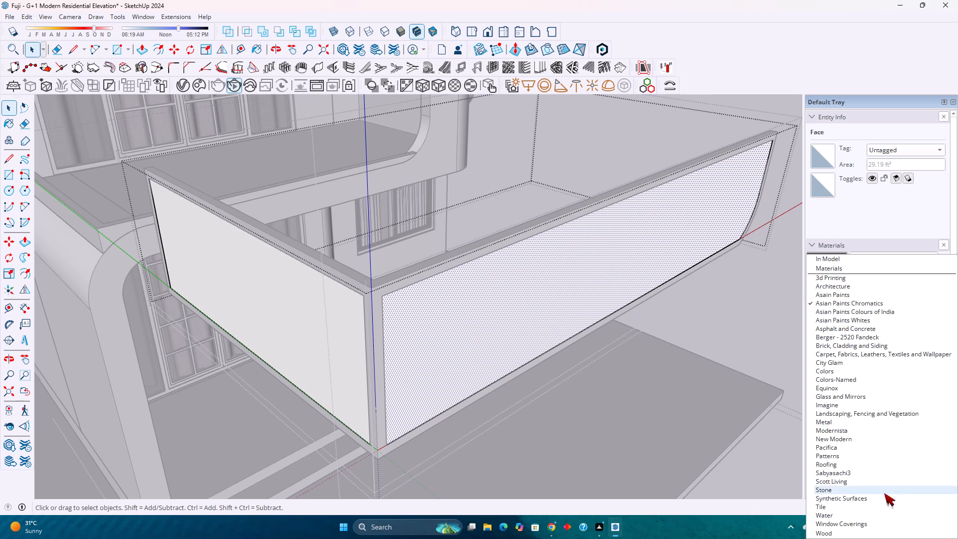
{"action": "left_click", "coordinate": [832, 399]}
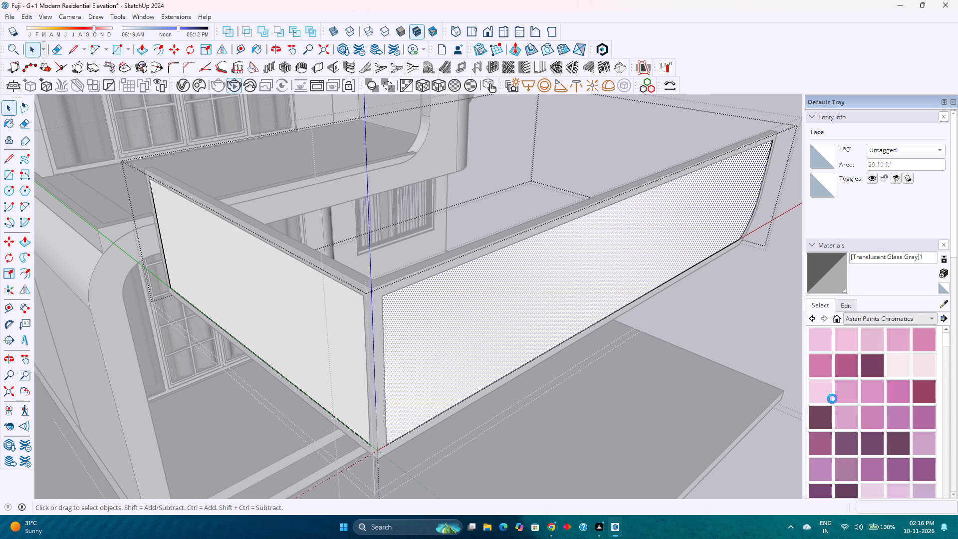
{"action": "left_click", "coordinate": [895, 342]}
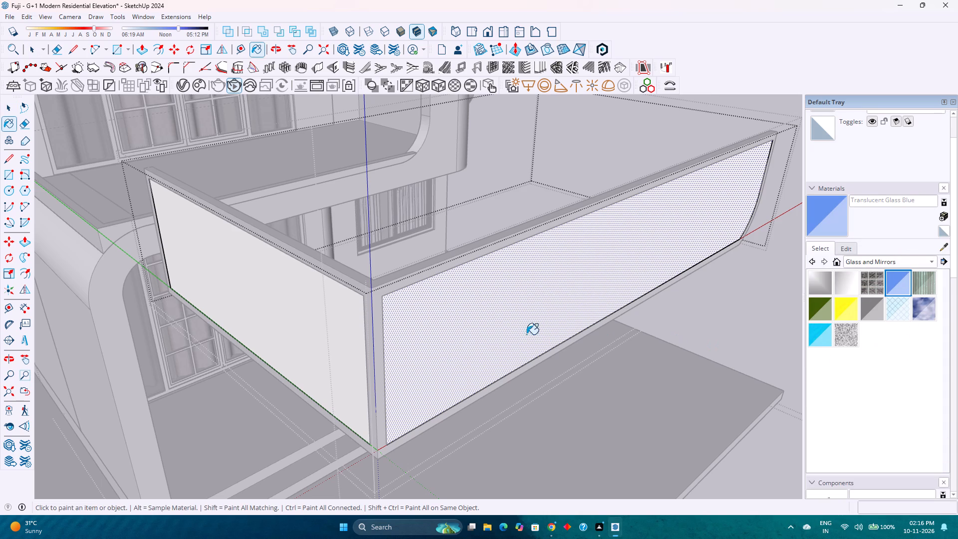
{"action": "left_click", "coordinate": [522, 332]}
{"action": "left_click", "coordinate": [315, 314]}
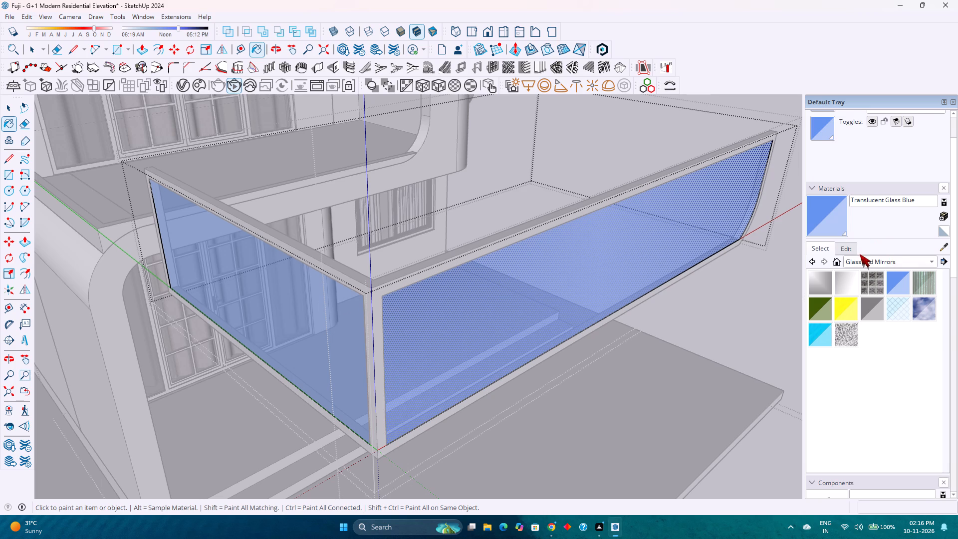
Adjust the glass material's colour to a lightness of about 87 and a saturation of about 40.
{"action": "left_click", "coordinate": [851, 249]}
{"action": "left_click_drag", "start_coordinate": [876, 339], "coordinate": [892, 339]}
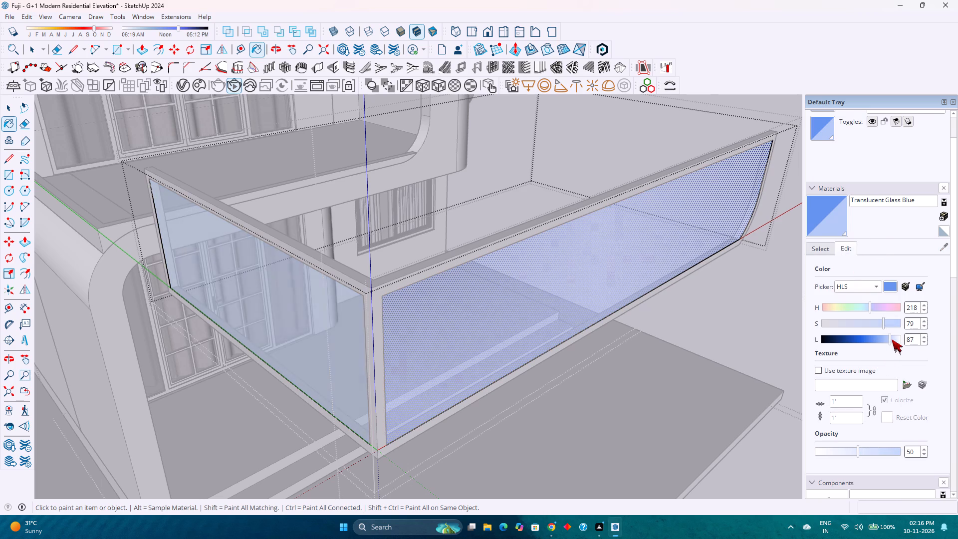
{"action": "left_click_drag", "start_coordinate": [892, 339], "coordinate": [891, 340]}
{"action": "left_click_drag", "start_coordinate": [882, 323], "coordinate": [850, 327]}
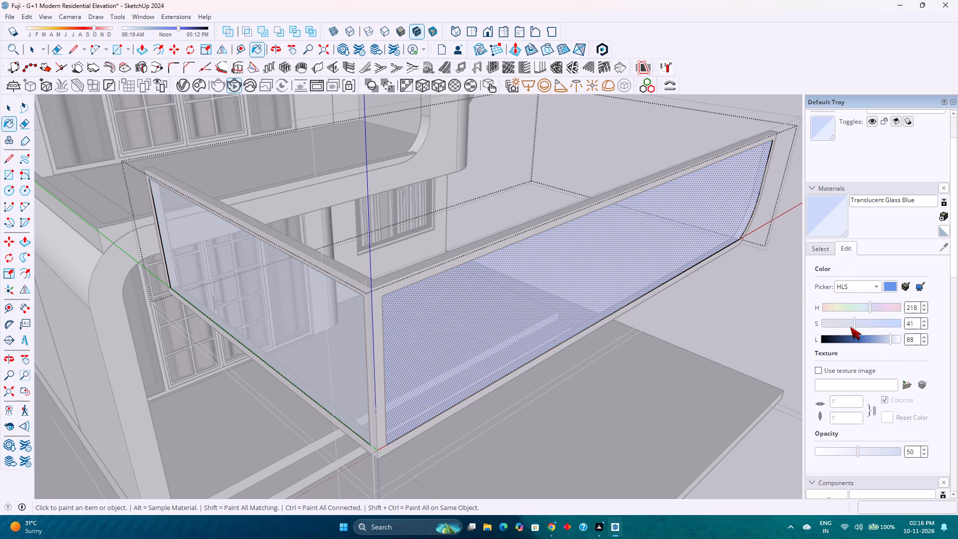
{"action": "left_click_drag", "start_coordinate": [850, 327], "coordinate": [853, 327]}
{"action": "scroll", "coordinate": [851, 358], "scroll_direction": "down", "scroll_amount": 3}
{"action": "left_click", "coordinate": [534, 319]}
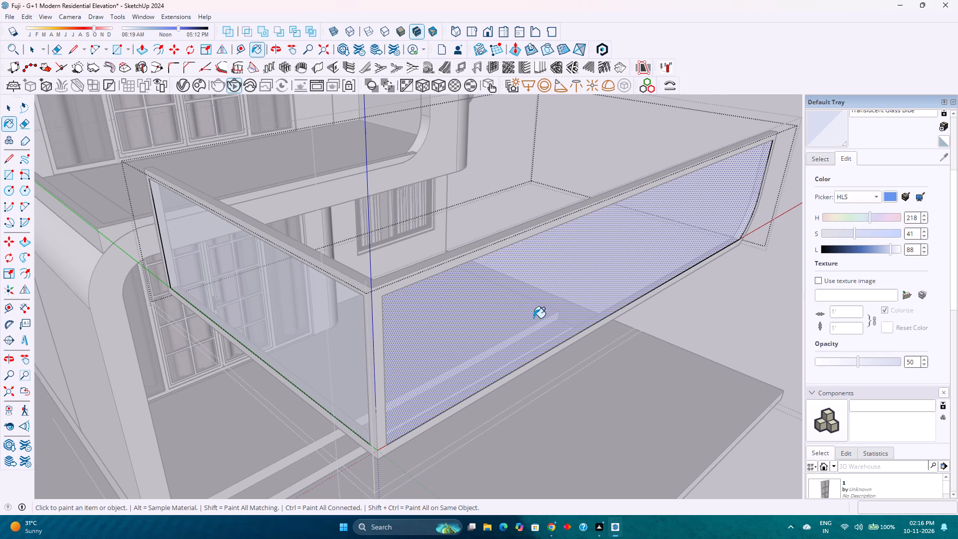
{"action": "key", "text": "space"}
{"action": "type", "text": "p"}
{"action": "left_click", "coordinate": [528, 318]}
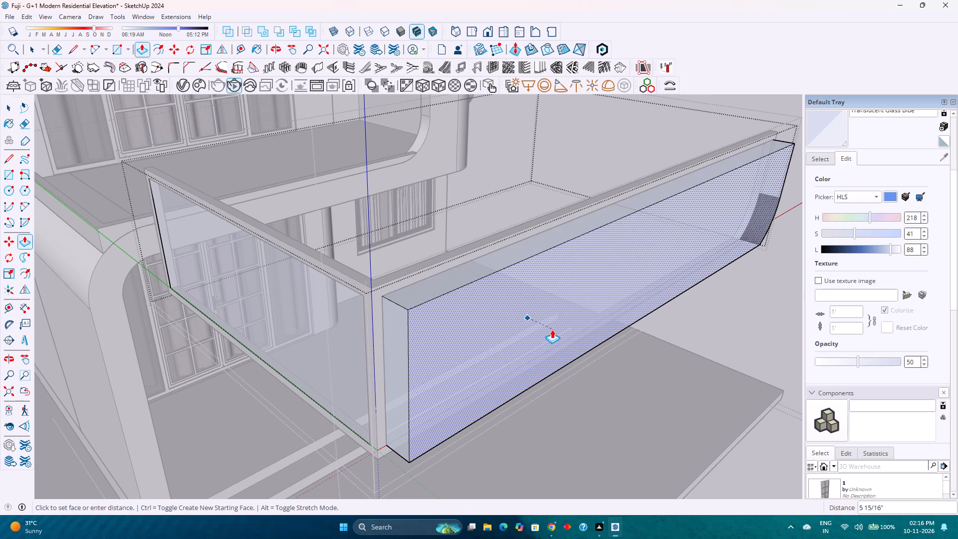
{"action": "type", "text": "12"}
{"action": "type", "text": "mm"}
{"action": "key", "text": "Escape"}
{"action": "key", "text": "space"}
Weld the edges of the front glass panel's curved lower corner into a single curve.
{"action": "scroll", "coordinate": [568, 316], "scroll_direction": "up", "scroll_amount": 2}
{"action": "scroll", "coordinate": [663, 274], "scroll_direction": "up", "scroll_amount": 2}
{"action": "middle_click_drag", "start_coordinate": [661, 274], "coordinate": [544, 288]}
{"action": "scroll", "coordinate": [544, 289], "scroll_direction": "down", "scroll_amount": 2}
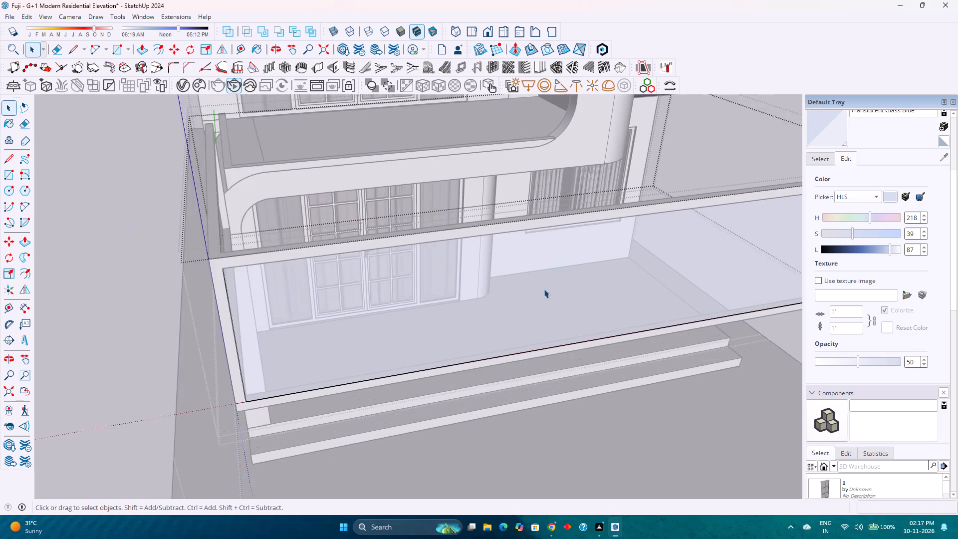
{"action": "scroll", "coordinate": [544, 289], "scroll_direction": "down", "scroll_amount": 4}
{"action": "middle_click_drag", "start_coordinate": [607, 300], "coordinate": [387, 300], "text": "shift"}
{"action": "scroll", "coordinate": [526, 269], "scroll_direction": "up", "scroll_amount": 2}
{"action": "left_click_drag", "start_coordinate": [551, 241], "coordinate": [562, 251]}
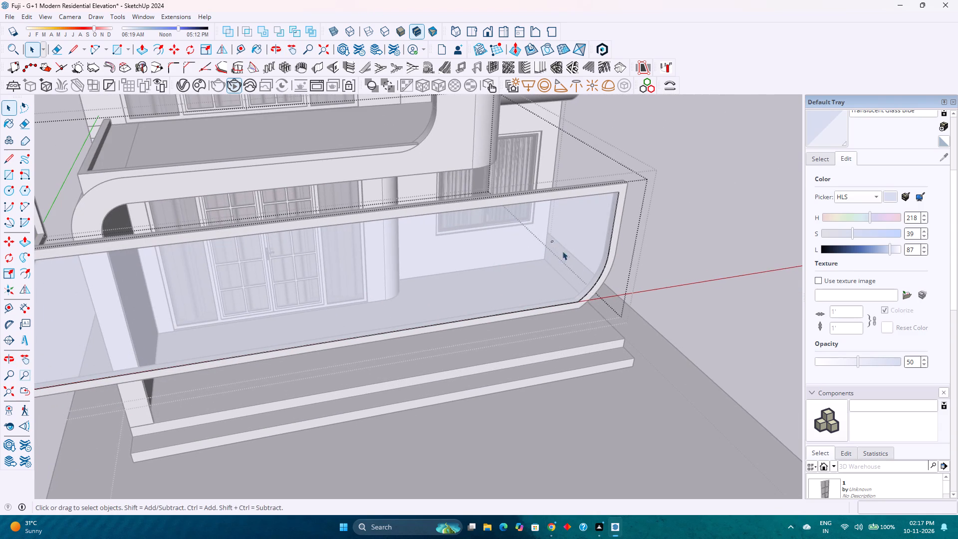
{"action": "left_click_drag", "start_coordinate": [562, 251], "coordinate": [631, 335]}
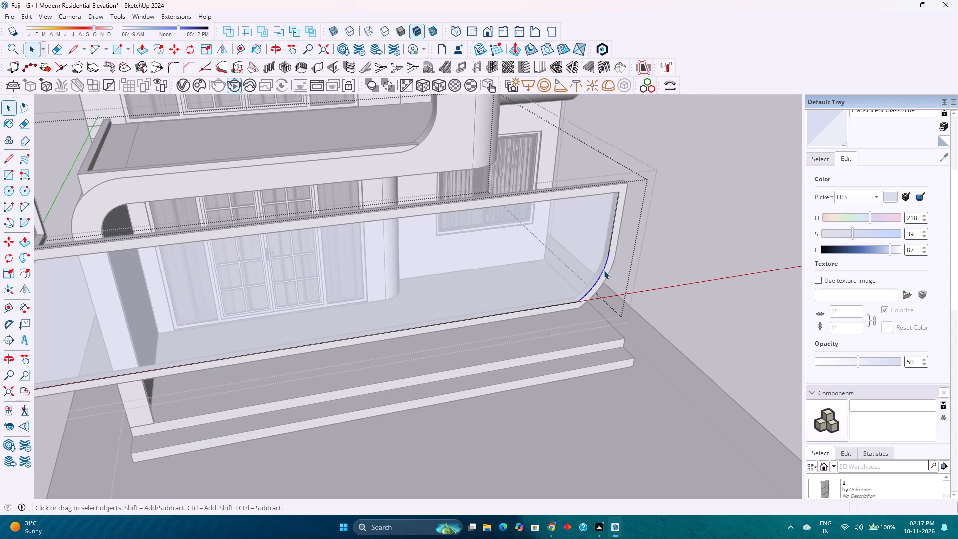
{"action": "right_click", "coordinate": [602, 271]}
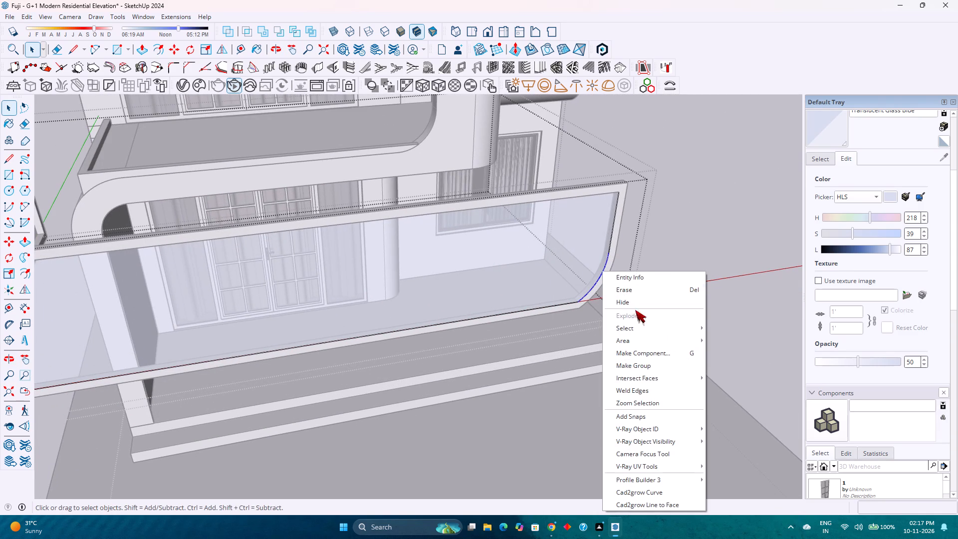
{"action": "left_click", "coordinate": [629, 391]}
Push/Pull the front glass panel outward 12 mm and repeat the same thickness on the side panel.
{"action": "scroll", "coordinate": [507, 302], "scroll_direction": "down", "scroll_amount": 1}
{"action": "middle_click_drag", "start_coordinate": [507, 302], "coordinate": [683, 308]}
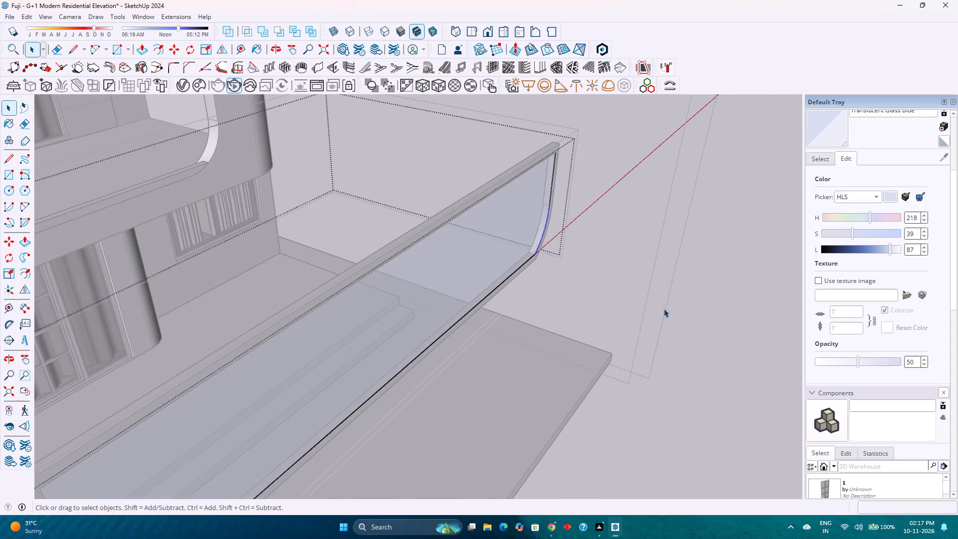
{"action": "scroll", "coordinate": [588, 306], "scroll_direction": "down", "scroll_amount": 3}
{"action": "key", "text": "p"}
{"action": "left_click", "coordinate": [476, 292]}
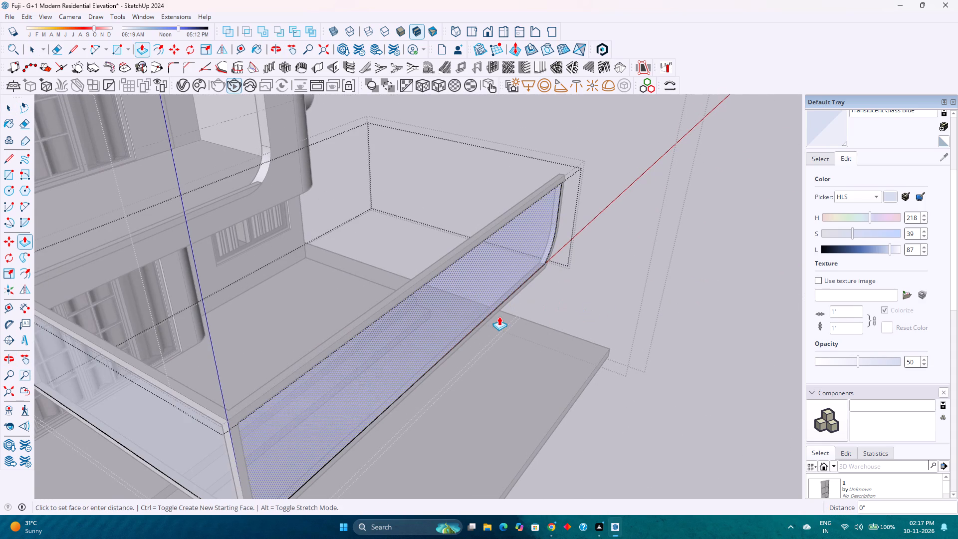
{"action": "type", "text": "12"}
{"action": "key", "text": "m"}
{"action": "key", "text": "m"}
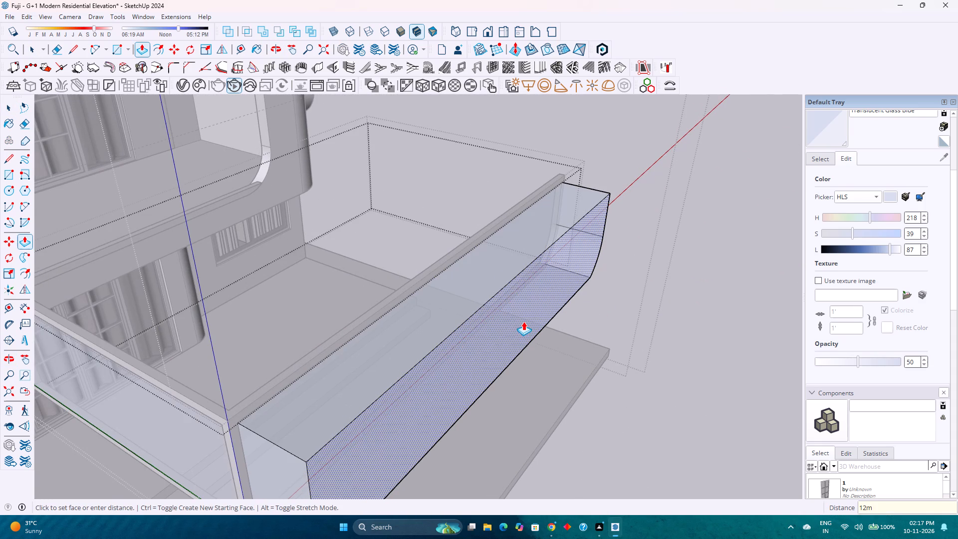
{"action": "key", "text": "Return"}
{"action": "double_click", "coordinate": [176, 418]}
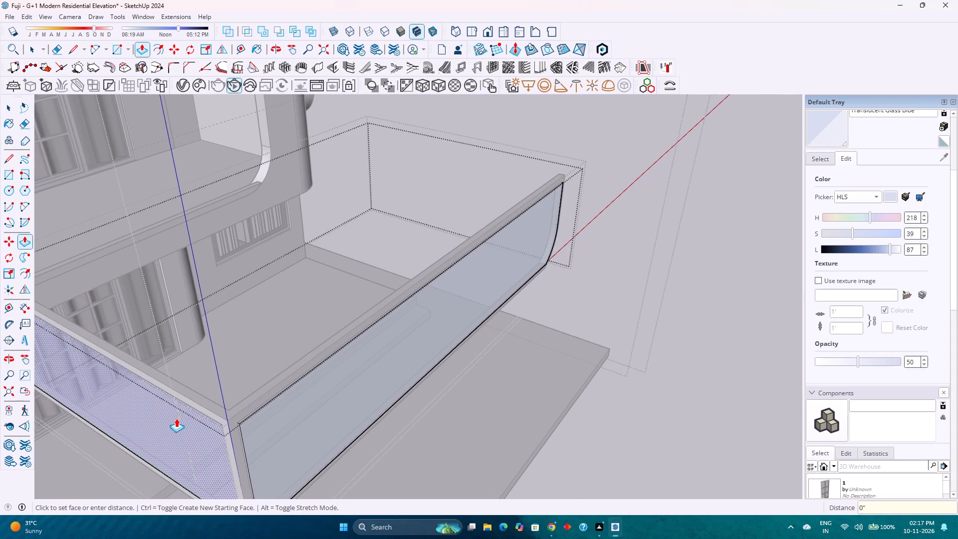
Move the front glass panel inward, from its thickness midpoint to the midpoint of the surrounding railing frame's depth.
{"action": "middle_click_drag", "start_coordinate": [263, 385], "coordinate": [483, 255], "text": "shift"}
{"action": "key", "text": "space"}
{"action": "scroll", "coordinate": [534, 325], "scroll_direction": "up", "scroll_amount": 1}
{"action": "middle_click_drag", "start_coordinate": [525, 321], "coordinate": [381, 316]}
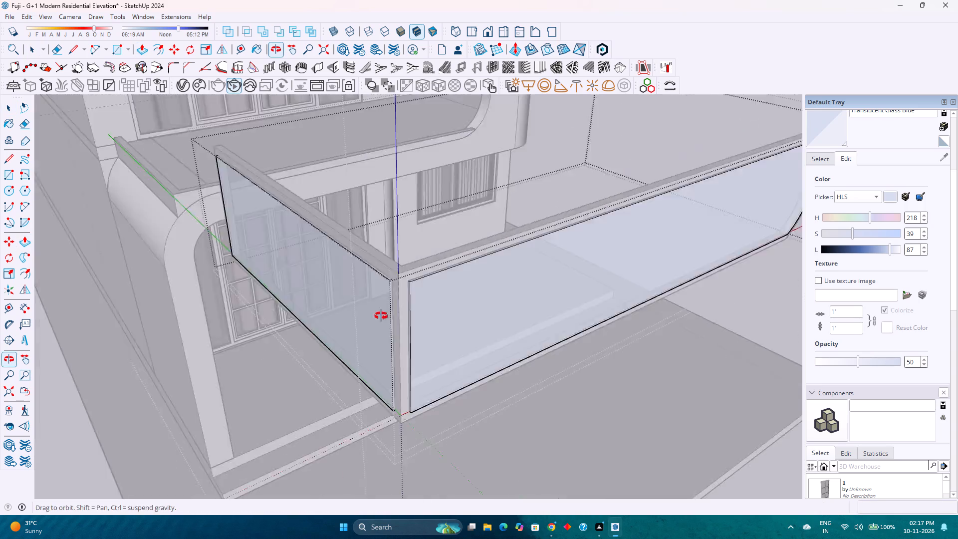
{"action": "middle_click_drag", "start_coordinate": [381, 316], "coordinate": [335, 313]}
{"action": "scroll", "coordinate": [439, 353], "scroll_direction": "up", "scroll_amount": 4}
{"action": "middle_click_drag", "start_coordinate": [416, 351], "coordinate": [251, 408]}
{"action": "triple_click", "coordinate": [388, 361]}
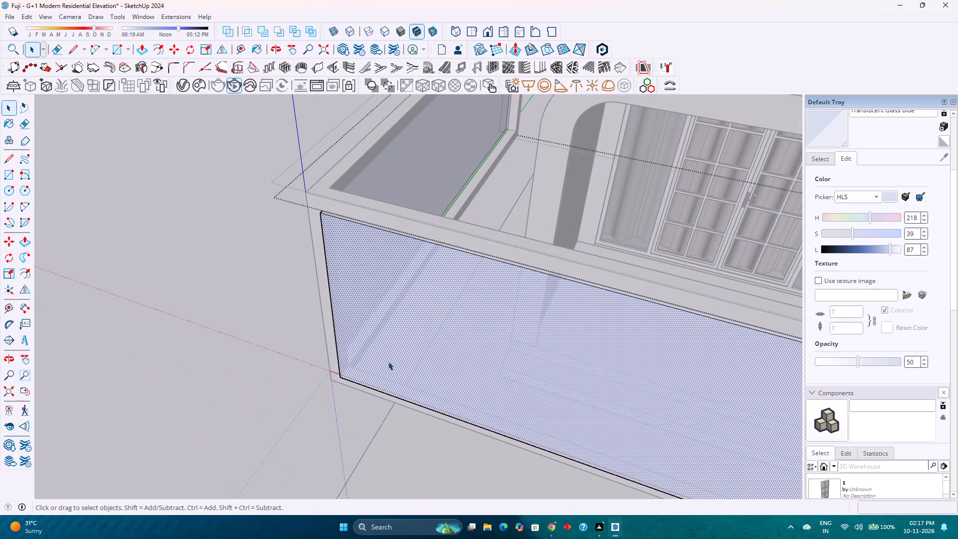
{"action": "scroll", "coordinate": [388, 361], "scroll_direction": "up", "scroll_amount": 4}
{"action": "key", "text": "m"}
{"action": "scroll", "coordinate": [322, 392], "scroll_direction": "up", "scroll_amount": 6}
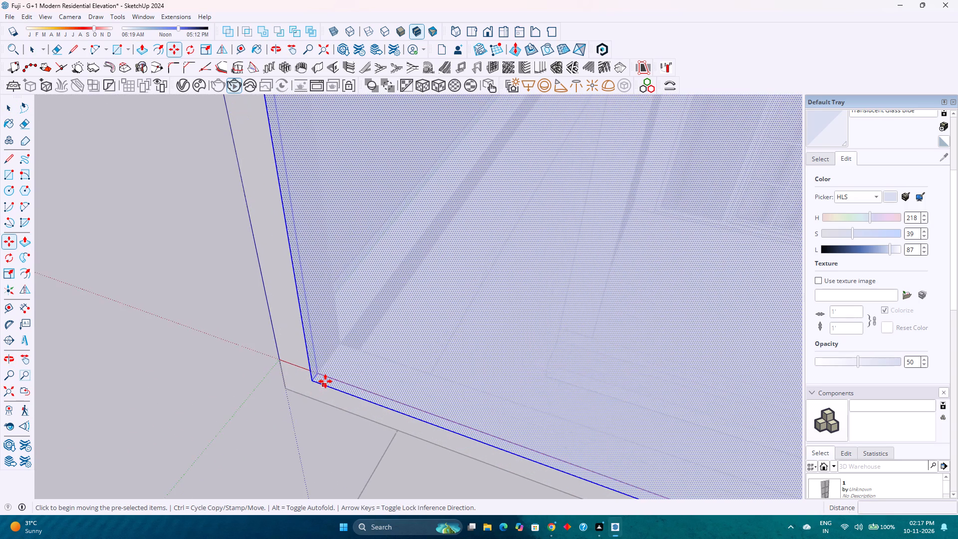
{"action": "scroll", "coordinate": [325, 381], "scroll_direction": "up", "scroll_amount": 14}
{"action": "key", "text": "k"}
{"action": "scroll", "coordinate": [316, 375], "scroll_direction": "up", "scroll_amount": 8}
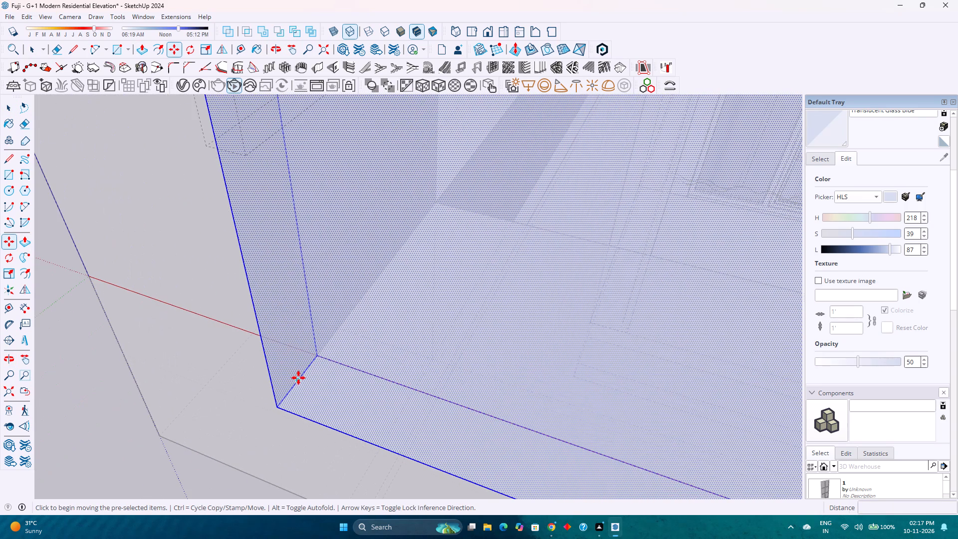
{"action": "left_click", "coordinate": [298, 378]}
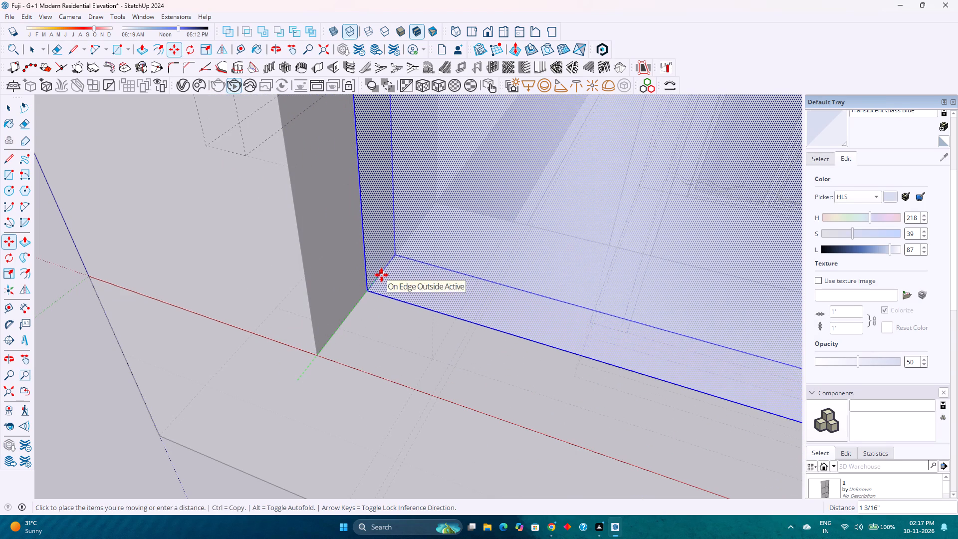
{"action": "left_click", "coordinate": [384, 267]}
{"action": "scroll", "coordinate": [372, 380], "scroll_direction": "down", "scroll_amount": 4}
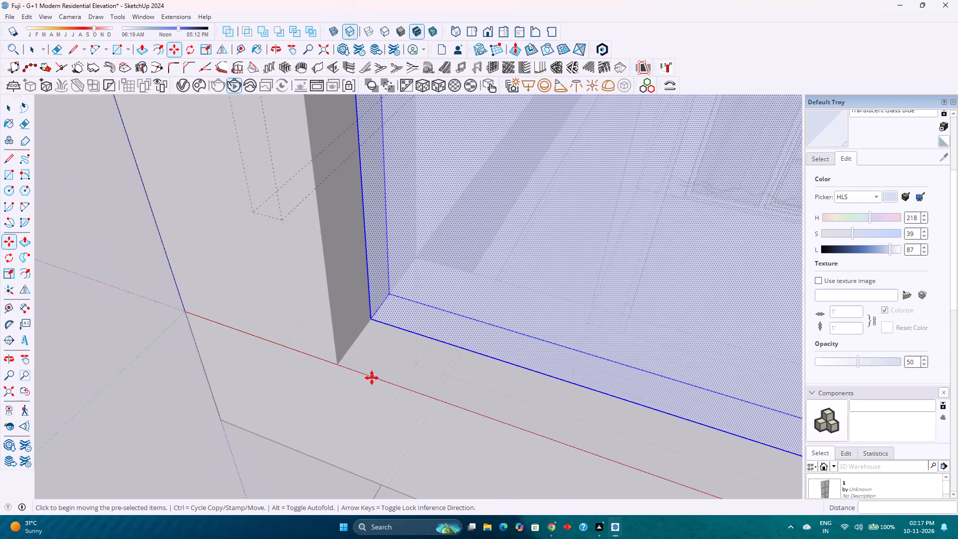
Move the side glass panel inward to the midpoint of its railing frame's depth, and leave group editing.
{"action": "scroll", "coordinate": [372, 378], "scroll_direction": "down", "scroll_amount": 20}
{"action": "scroll", "coordinate": [372, 378], "scroll_direction": "down", "scroll_amount": 5}
{"action": "middle_click_drag", "start_coordinate": [355, 383], "coordinate": [455, 394]}
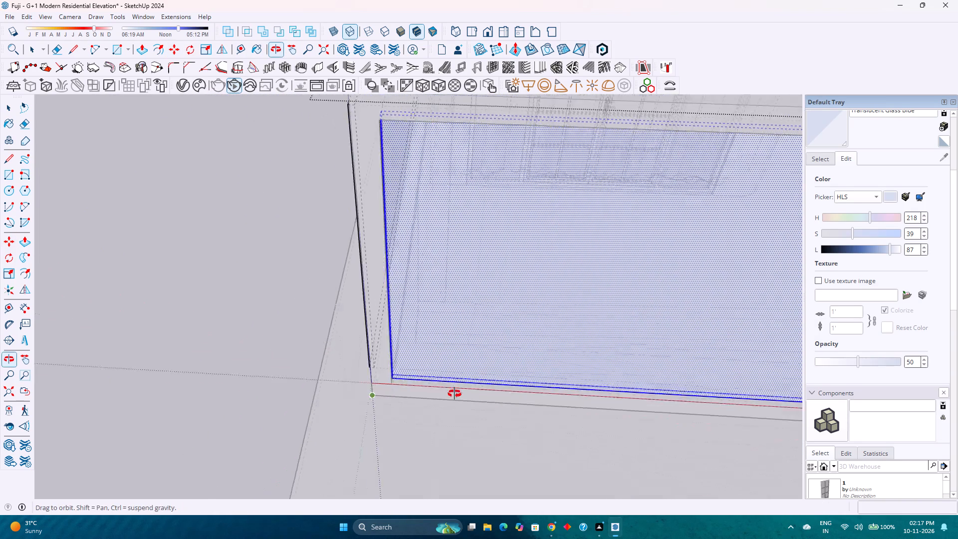
{"action": "middle_click_drag", "start_coordinate": [455, 394], "coordinate": [456, 394]}
{"action": "scroll", "coordinate": [456, 390], "scroll_direction": "down", "scroll_amount": 3}
{"action": "middle_click_drag", "start_coordinate": [339, 380], "coordinate": [554, 371]}
{"action": "scroll", "coordinate": [516, 365], "scroll_direction": "down", "scroll_amount": 5}
{"action": "key", "text": "space"}
{"action": "scroll", "coordinate": [527, 311], "scroll_direction": "down", "scroll_amount": 2}
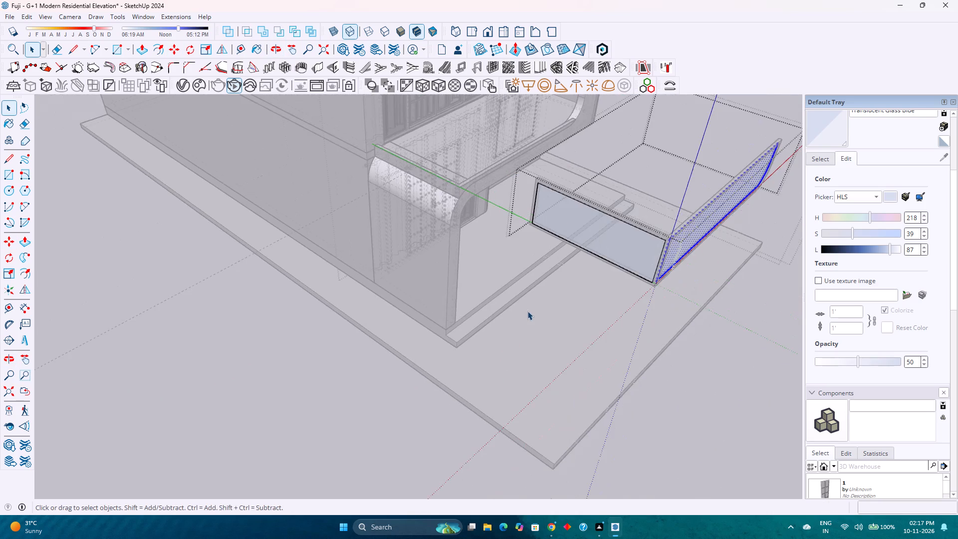
{"action": "middle_click_drag", "start_coordinate": [571, 269], "coordinate": [478, 387], "text": "shift"}
{"action": "scroll", "coordinate": [483, 398], "scroll_direction": "up", "scroll_amount": 11}
{"action": "middle_click_drag", "start_coordinate": [433, 432], "coordinate": [443, 425]}
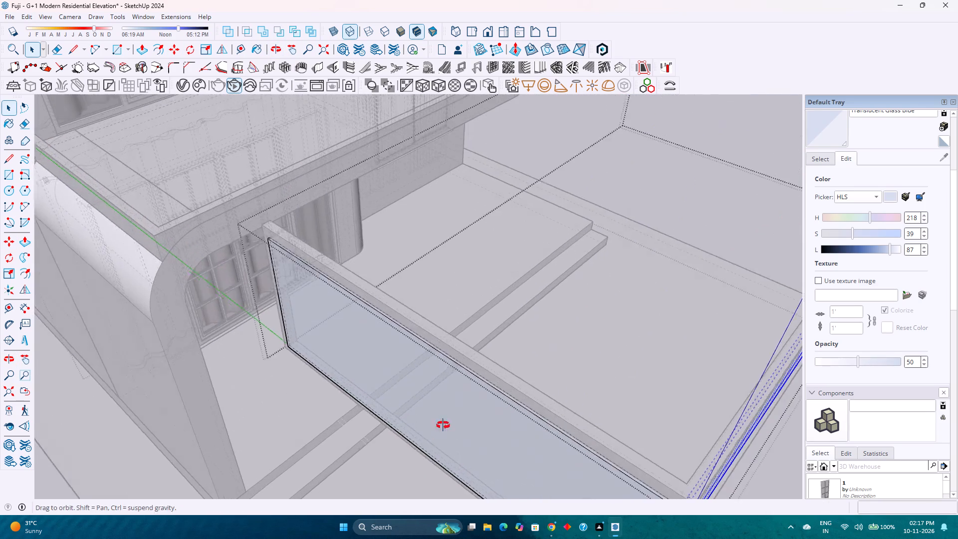
{"action": "middle_click_drag", "start_coordinate": [443, 425], "coordinate": [488, 384]}
{"action": "triple_click", "coordinate": [442, 390]}
{"action": "scroll", "coordinate": [377, 390], "scroll_direction": "up", "scroll_amount": 5}
{"action": "key", "text": "k"}
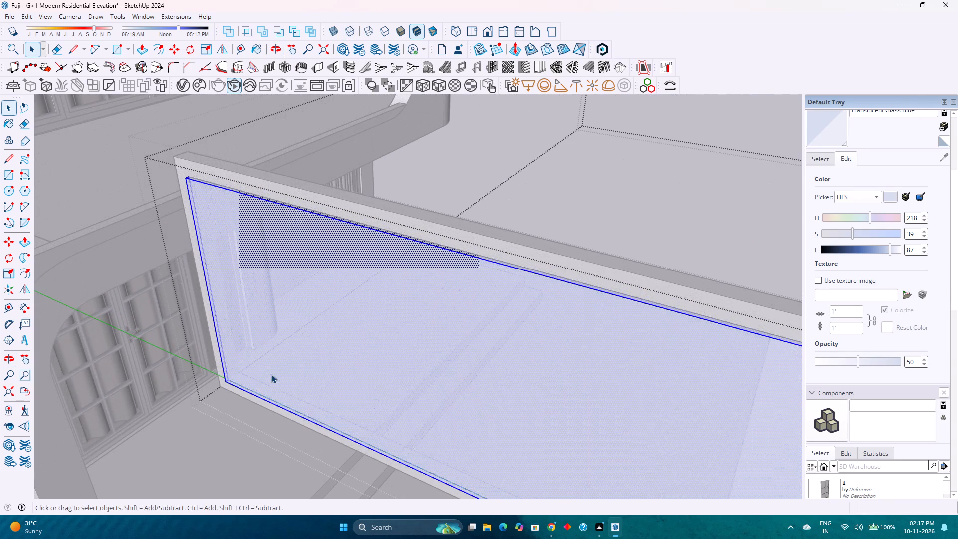
{"action": "scroll", "coordinate": [205, 377], "scroll_direction": "up", "scroll_amount": 4}
{"action": "key", "text": "k"}
{"action": "scroll", "coordinate": [205, 377], "scroll_direction": "down", "scroll_amount": 4}
{"action": "scroll", "coordinate": [223, 362], "scroll_direction": "up", "scroll_amount": 6}
{"action": "key", "text": "m"}
{"action": "scroll", "coordinate": [233, 401], "scroll_direction": "up", "scroll_amount": 16}
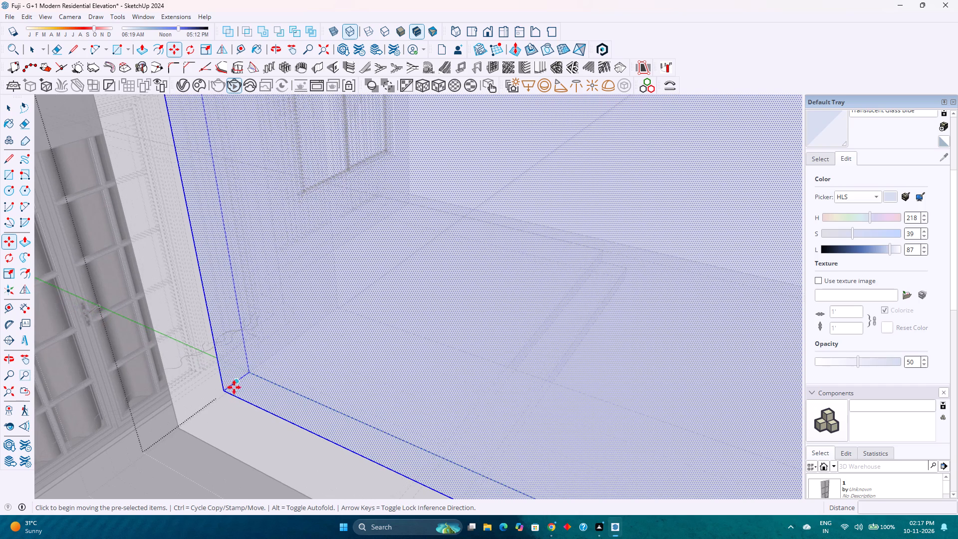
{"action": "left_click", "coordinate": [236, 383]}
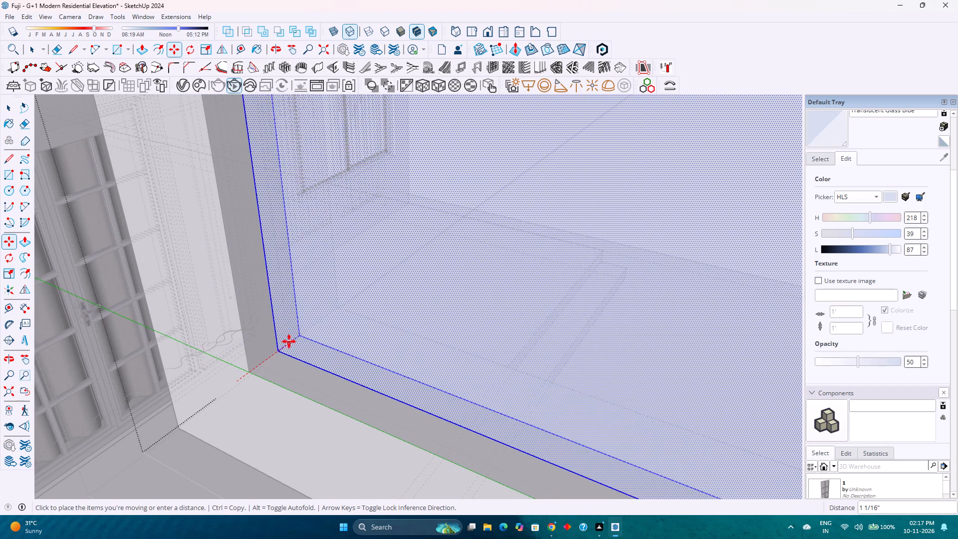
{"action": "left_click", "coordinate": [291, 341]}
{"action": "scroll", "coordinate": [326, 385], "scroll_direction": "down", "scroll_amount": 9}
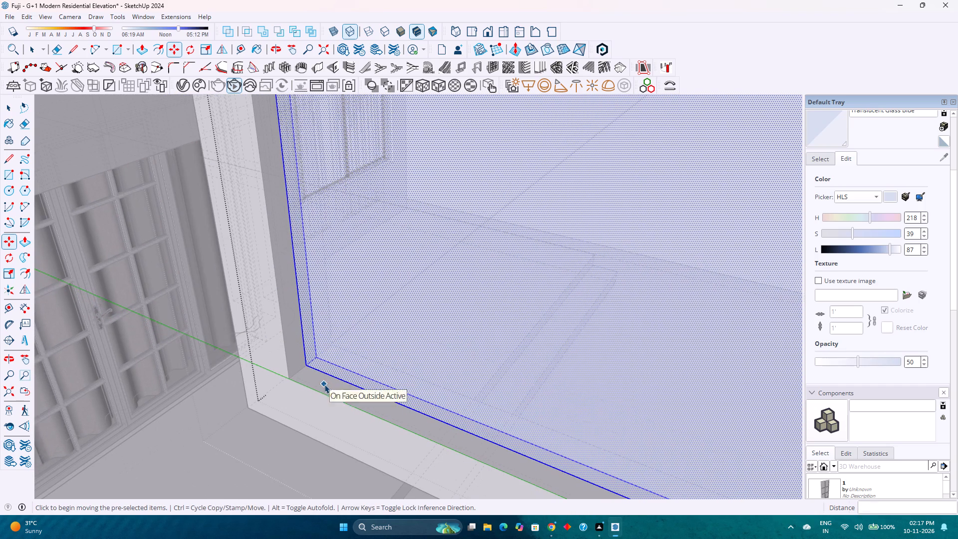
{"action": "key", "text": "space"}
{"action": "type", "text": "k"}
{"action": "scroll", "coordinate": [324, 384], "scroll_direction": "down", "scroll_amount": 9}
{"action": "scroll", "coordinate": [324, 384], "scroll_direction": "up", "scroll_amount": 1}
{"action": "scroll", "coordinate": [324, 384], "scroll_direction": "down", "scroll_amount": 7}
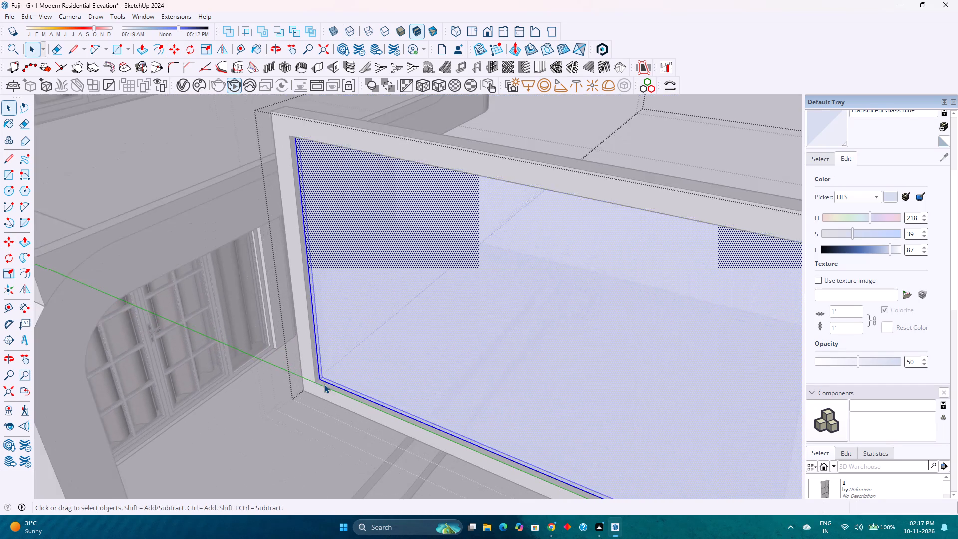
{"action": "scroll", "coordinate": [324, 384], "scroll_direction": "down", "scroll_amount": 18}
{"action": "left_click", "coordinate": [573, 412]}
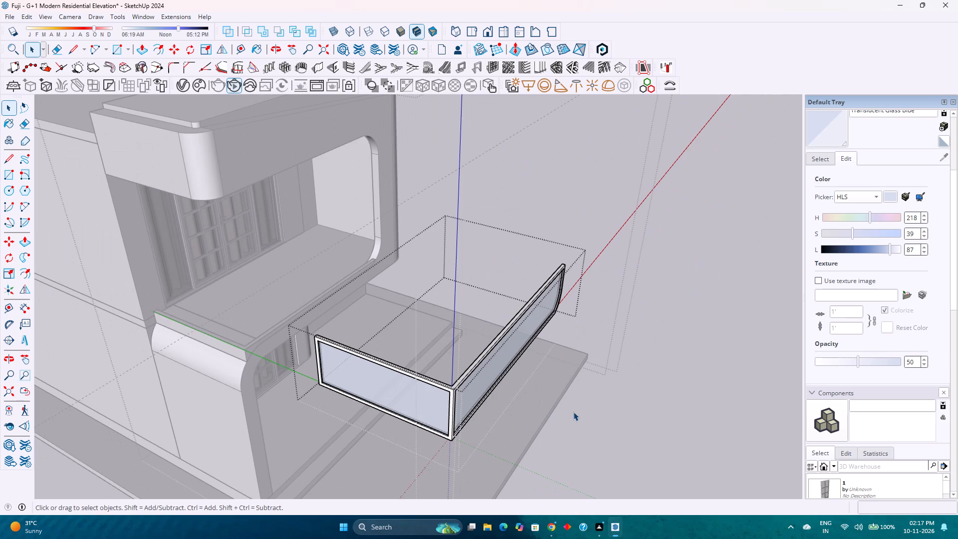
{"action": "left_click", "coordinate": [573, 412]}
Move the whole glass railing group 12' along the green axis onto the upper-floor balcony.
{"action": "middle_click_drag", "start_coordinate": [498, 382], "coordinate": [535, 328]}
{"action": "left_click", "coordinate": [494, 363]}
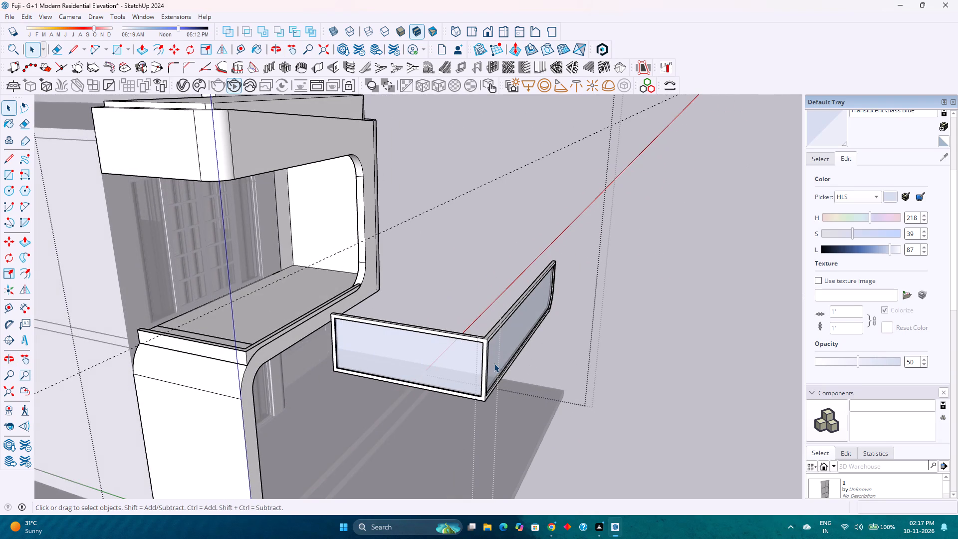
{"action": "key", "text": "m"}
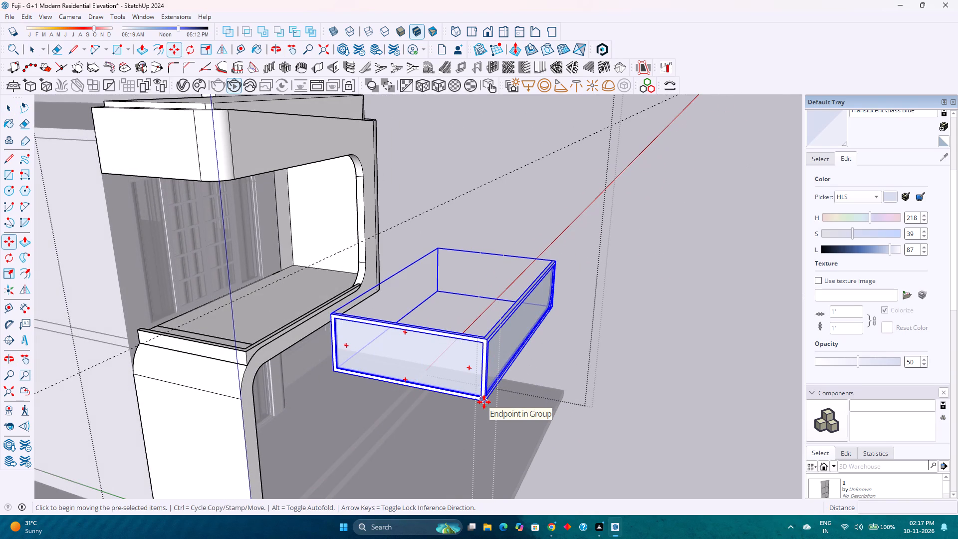
{"action": "left_click", "coordinate": [484, 402]}
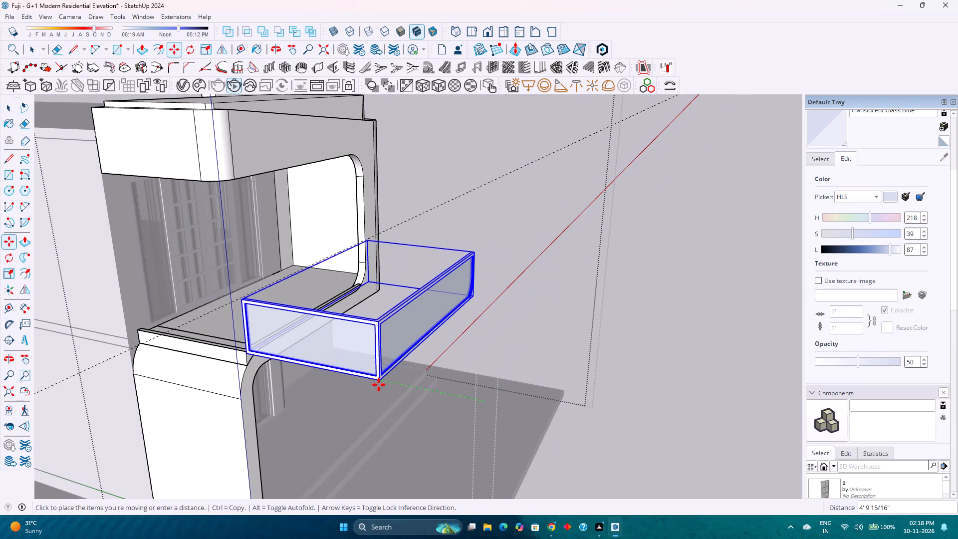
{"action": "type", "text": "10'"}
{"action": "key", "text": "Return"}
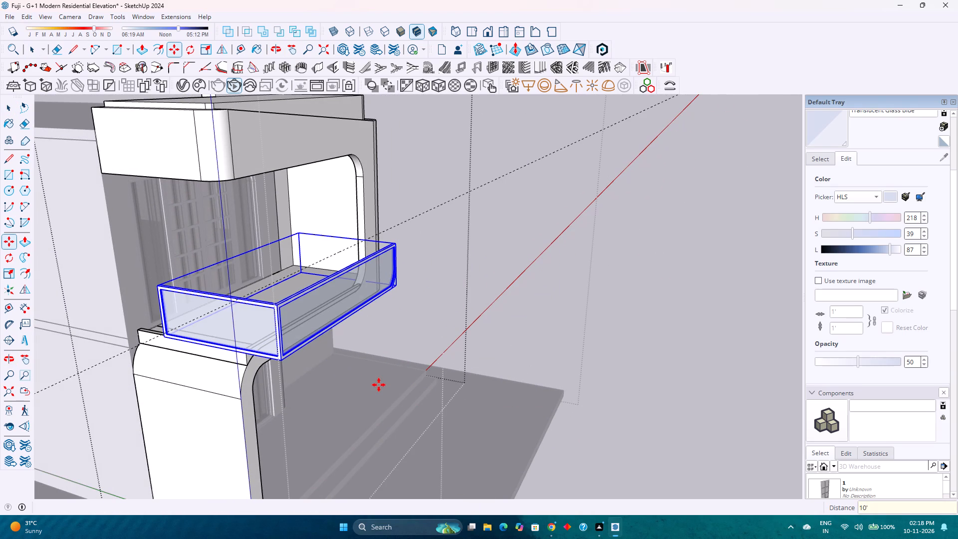
{"action": "type", "text": "12'"}
{"action": "key", "text": "Return"}
Move the railing group 3" inward along the green axis from the balcony's front face.
{"action": "scroll", "coordinate": [187, 360], "scroll_direction": "up", "scroll_amount": 4}
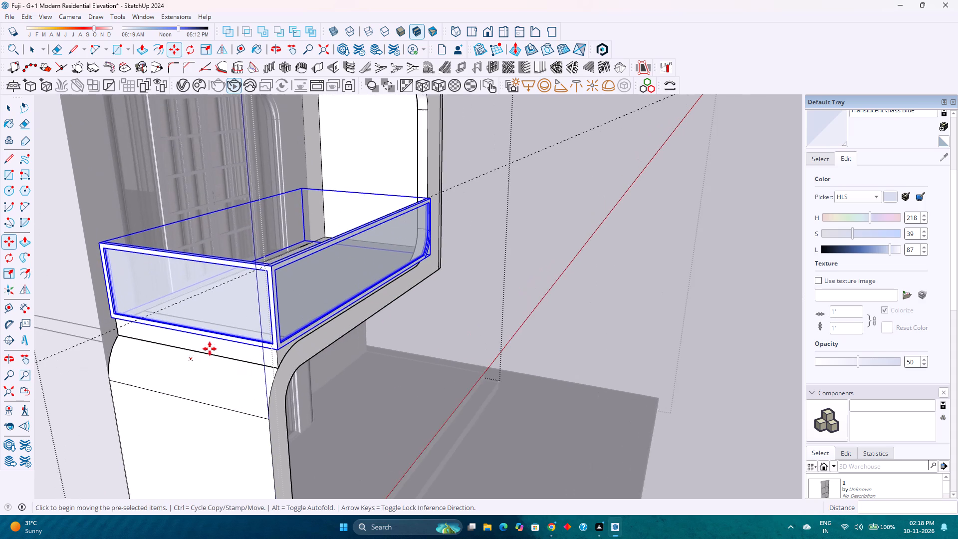
{"action": "scroll", "coordinate": [286, 326], "scroll_direction": "up", "scroll_amount": 2}
{"action": "middle_click_drag", "start_coordinate": [289, 326], "coordinate": [138, 379]}
{"action": "scroll", "coordinate": [528, 270], "scroll_direction": "up", "scroll_amount": 2}
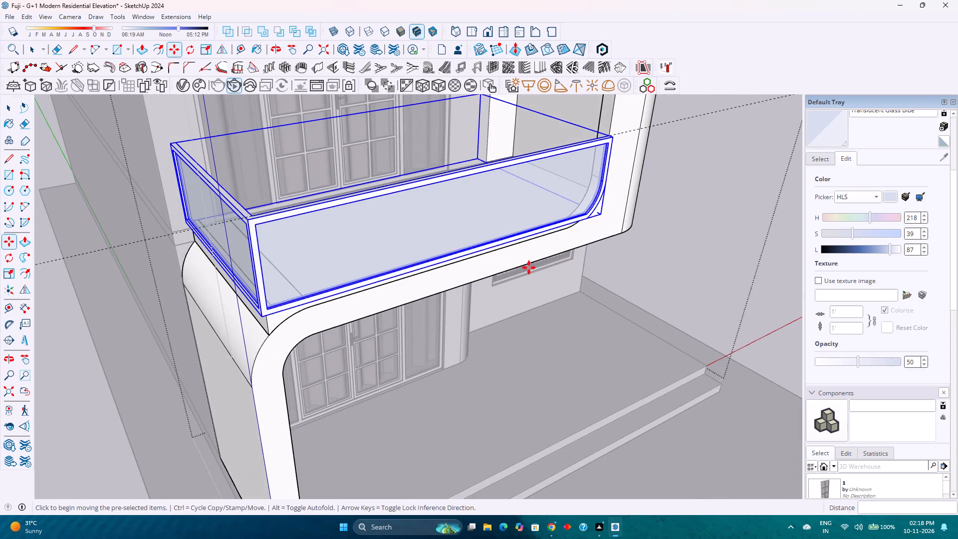
{"action": "middle_click_drag", "start_coordinate": [529, 268], "coordinate": [672, 334]}
{"action": "scroll", "coordinate": [570, 296], "scroll_direction": "down", "scroll_amount": 4}
{"action": "middle_click_drag", "start_coordinate": [492, 353], "coordinate": [593, 304]}
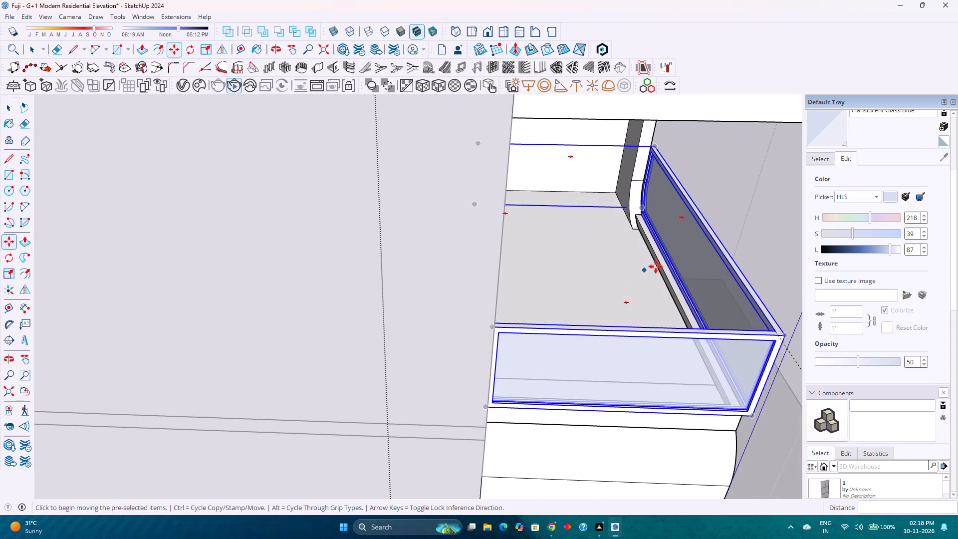
{"action": "scroll", "coordinate": [689, 278], "scroll_direction": "up", "scroll_amount": 1}
{"action": "middle_click_drag", "start_coordinate": [691, 280], "coordinate": [562, 243]}
{"action": "scroll", "coordinate": [560, 243], "scroll_direction": "down", "scroll_amount": 3}
{"action": "scroll", "coordinate": [640, 423], "scroll_direction": "up", "scroll_amount": 1}
{"action": "scroll", "coordinate": [608, 373], "scroll_direction": "up", "scroll_amount": 2}
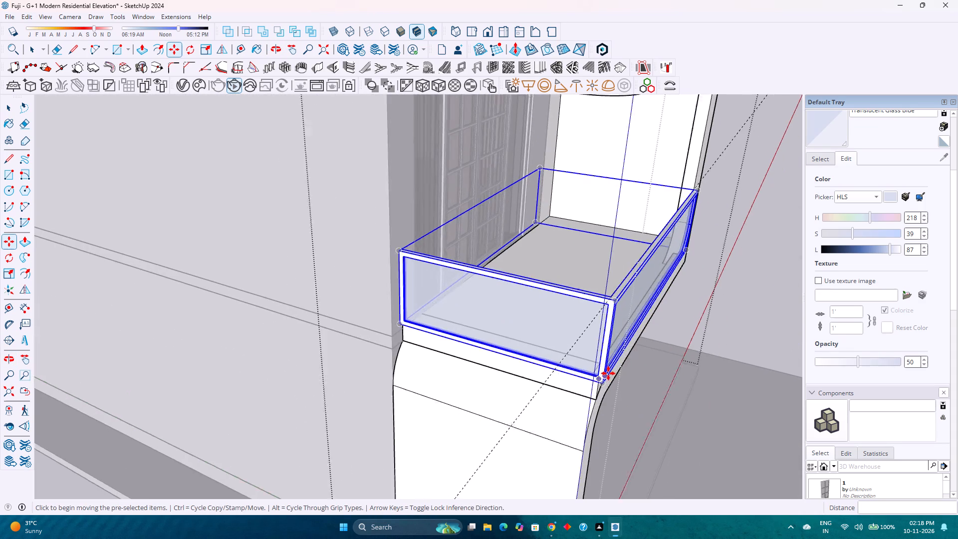
{"action": "scroll", "coordinate": [608, 373], "scroll_direction": "up", "scroll_amount": 6}
{"action": "middle_click_drag", "start_coordinate": [605, 378], "coordinate": [499, 319]}
{"action": "scroll", "coordinate": [498, 318], "scroll_direction": "down", "scroll_amount": 2}
{"action": "scroll", "coordinate": [567, 378], "scroll_direction": "down", "scroll_amount": 2}
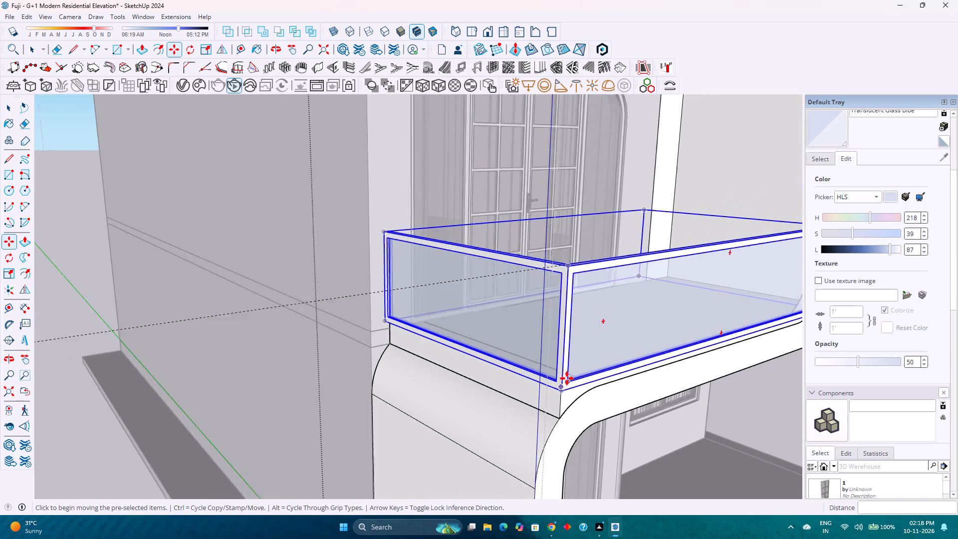
{"action": "scroll", "coordinate": [567, 378], "scroll_direction": "down", "scroll_amount": 5}
{"action": "middle_click_drag", "start_coordinate": [643, 377], "coordinate": [356, 321]}
{"action": "scroll", "coordinate": [393, 336], "scroll_direction": "down", "scroll_amount": 7}
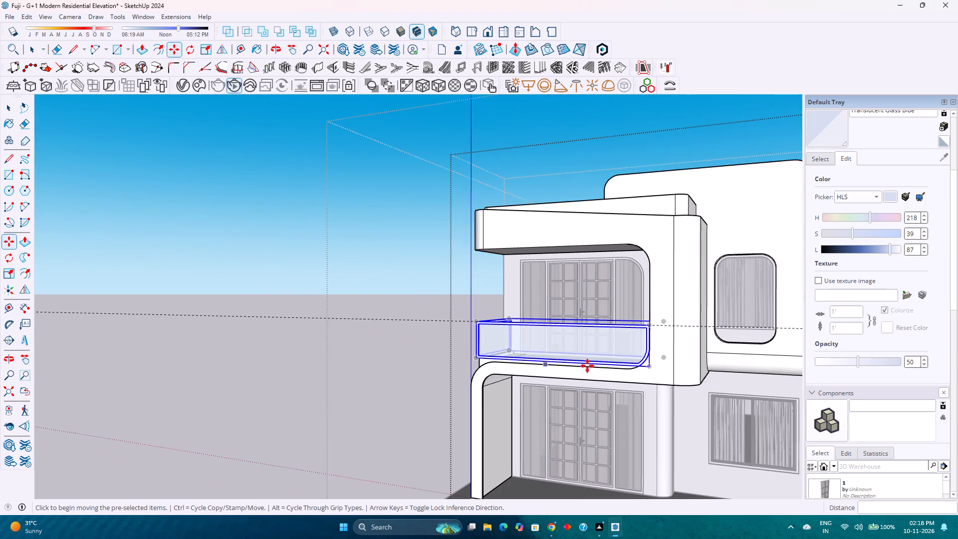
{"action": "middle_click_drag", "start_coordinate": [589, 366], "coordinate": [457, 462]}
{"action": "scroll", "coordinate": [757, 370], "scroll_direction": "up", "scroll_amount": 1}
{"action": "scroll", "coordinate": [702, 367], "scroll_direction": "up", "scroll_amount": 2}
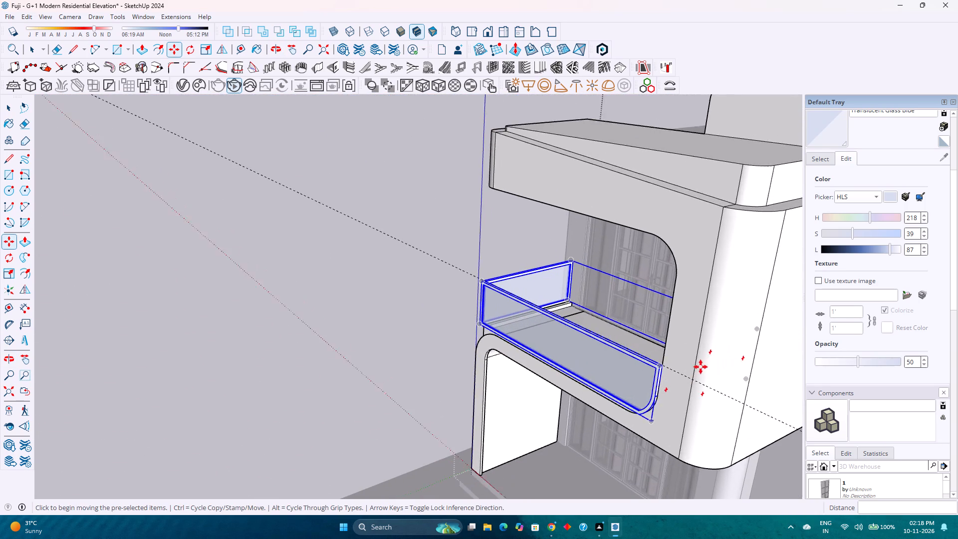
{"action": "scroll", "coordinate": [701, 367], "scroll_direction": "up", "scroll_amount": 7}
{"action": "scroll", "coordinate": [658, 359], "scroll_direction": "up", "scroll_amount": 4}
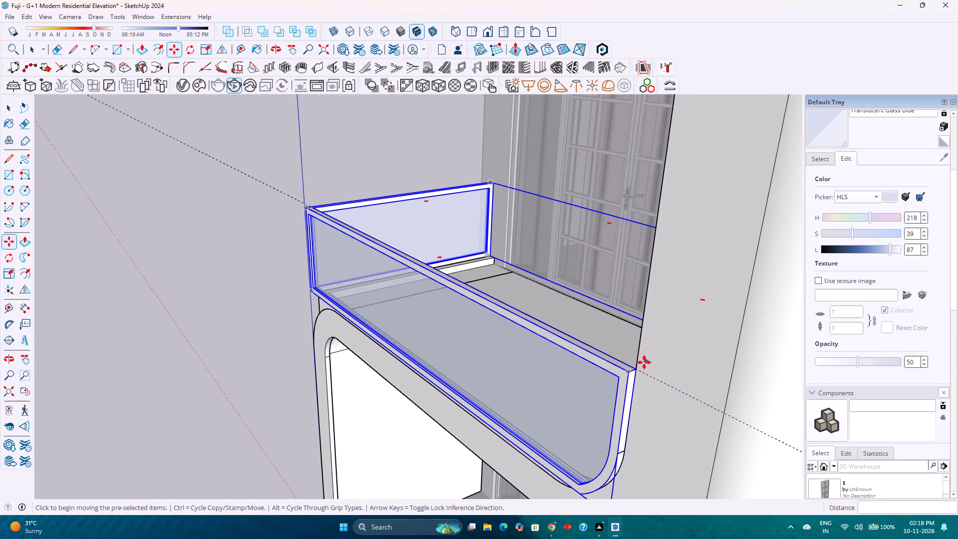
{"action": "scroll", "coordinate": [620, 377], "scroll_direction": "up", "scroll_amount": 4}
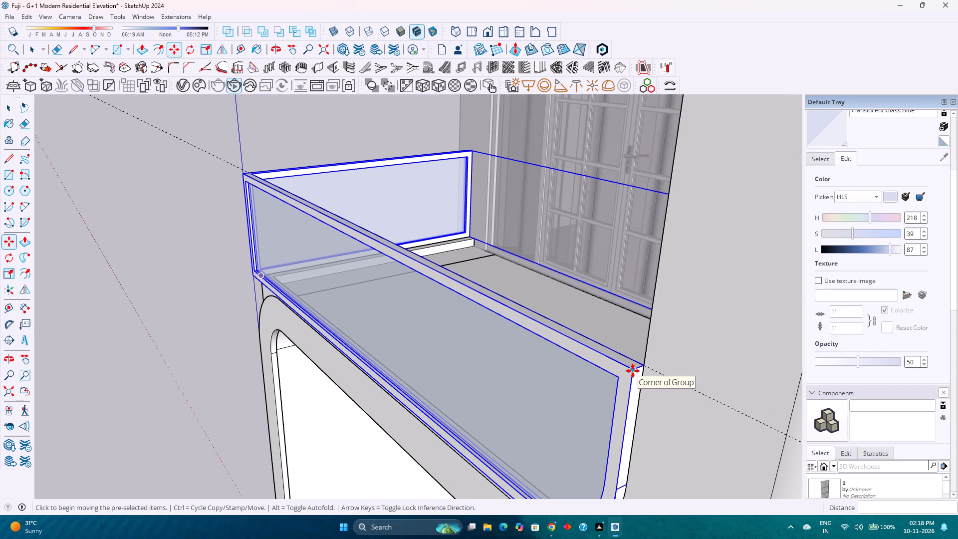
{"action": "left_click", "coordinate": [633, 371]}
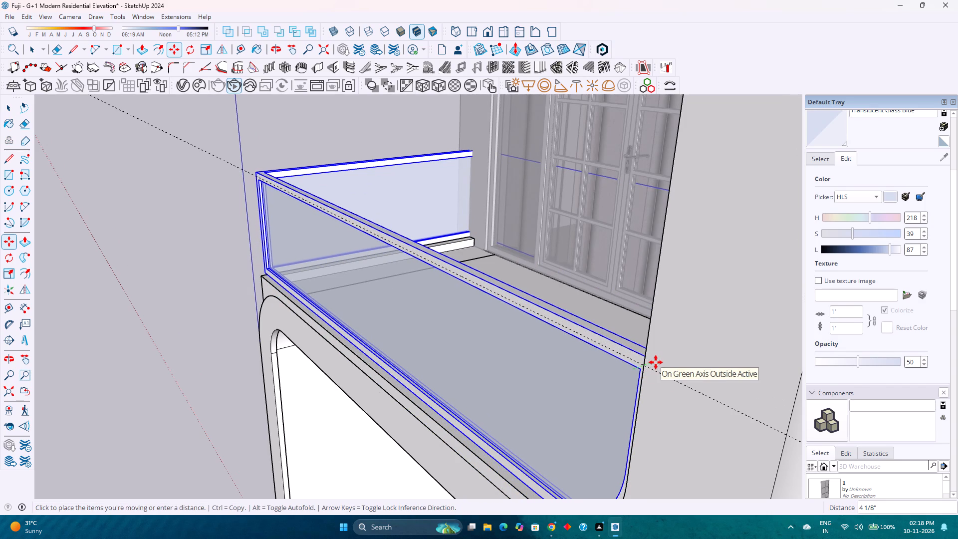
{"action": "key", "text": "Left"}
{"action": "key", "text": "1"}
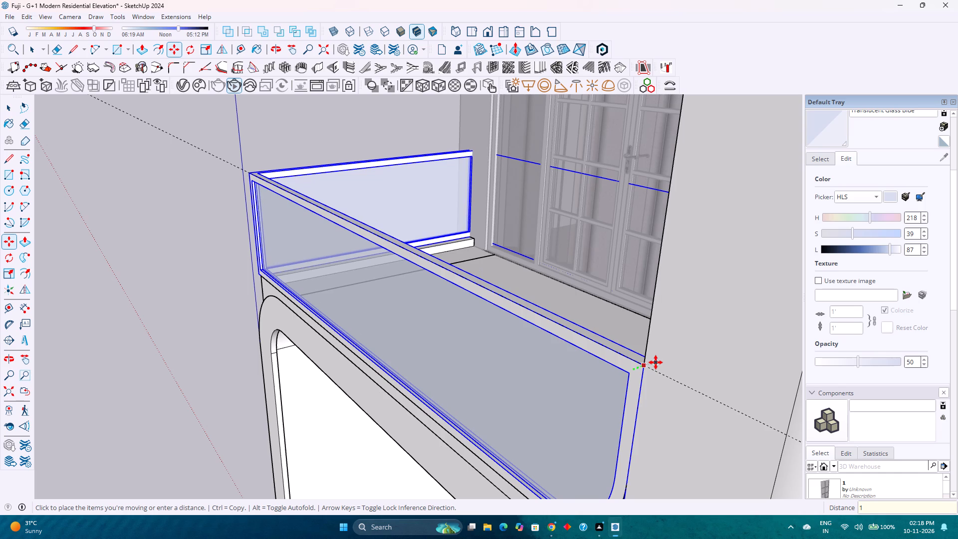
{"action": "key", "text": "Return"}
{"action": "key", "text": "3"}
{"action": "key", "text": "Return"}
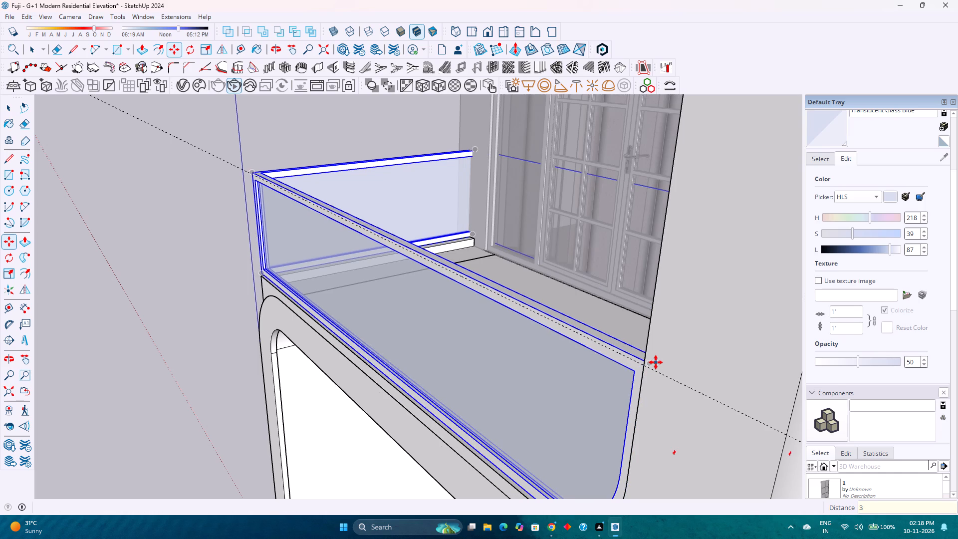
Examine how the glass railing sits on the upper-floor balcony, from its side, front and frame corner.
{"action": "scroll", "coordinate": [488, 341], "scroll_direction": "down", "scroll_amount": 2}
{"action": "middle_click_drag", "start_coordinate": [488, 341], "coordinate": [812, 337]}
{"action": "scroll", "coordinate": [559, 325], "scroll_direction": "down", "scroll_amount": 5}
{"action": "middle_click_drag", "start_coordinate": [495, 328], "coordinate": [804, 333]}
{"action": "scroll", "coordinate": [508, 323], "scroll_direction": "down", "scroll_amount": 9}
{"action": "middle_click_drag", "start_coordinate": [404, 349], "coordinate": [511, 329]}
{"action": "key", "text": "space"}
{"action": "scroll", "coordinate": [641, 319], "scroll_direction": "up", "scroll_amount": 1}
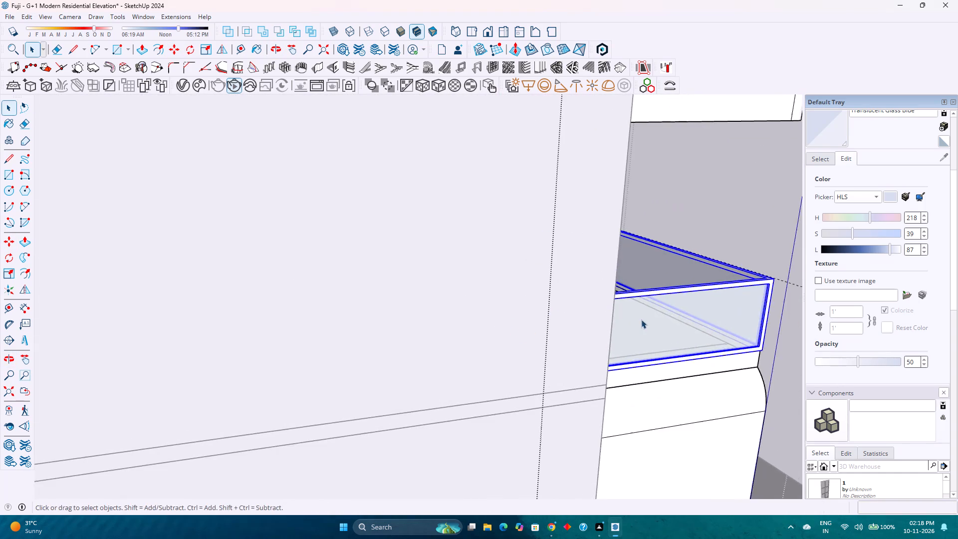
{"action": "middle_click_drag", "start_coordinate": [643, 319], "coordinate": [506, 335]}
{"action": "scroll", "coordinate": [646, 341], "scroll_direction": "up", "scroll_amount": 2}
{"action": "scroll", "coordinate": [646, 341], "scroll_direction": "down", "scroll_amount": 4}
{"action": "middle_click_drag", "start_coordinate": [671, 356], "coordinate": [475, 308]}
{"action": "middle_click_drag", "start_coordinate": [647, 414], "coordinate": [677, 343], "text": "shift"}
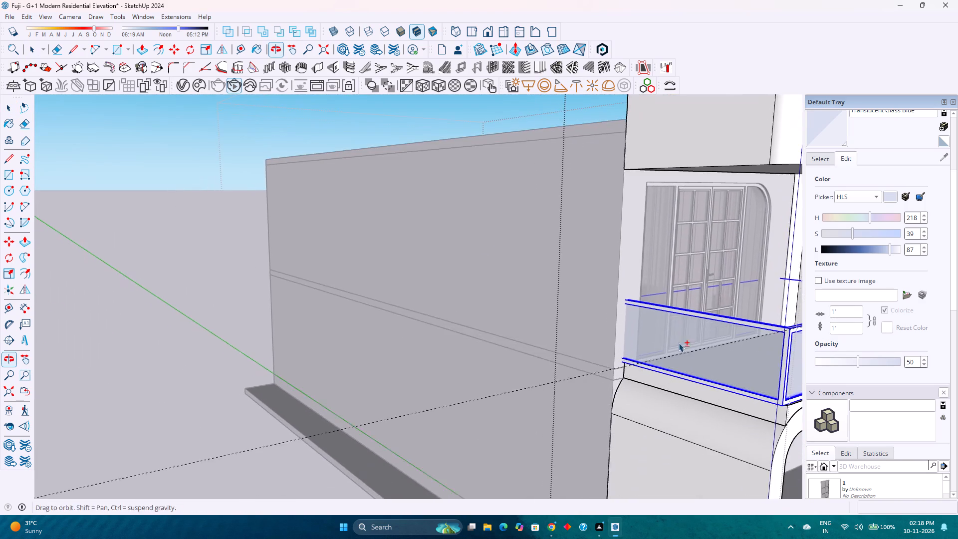
{"action": "middle_click_drag", "start_coordinate": [690, 352], "coordinate": [544, 370]}
{"action": "scroll", "coordinate": [573, 375], "scroll_direction": "down", "scroll_amount": 4}
{"action": "middle_click_drag", "start_coordinate": [672, 392], "coordinate": [482, 348], "text": "shift"}
{"action": "middle_click_drag", "start_coordinate": [481, 348], "coordinate": [495, 410]}
{"action": "scroll", "coordinate": [435, 288], "scroll_direction": "up", "scroll_amount": 6}
{"action": "middle_click_drag", "start_coordinate": [456, 296], "coordinate": [494, 382], "text": "shift"}
{"action": "middle_click", "coordinate": [494, 382]}
{"action": "scroll", "coordinate": [511, 384], "scroll_direction": "up", "scroll_amount": 6}
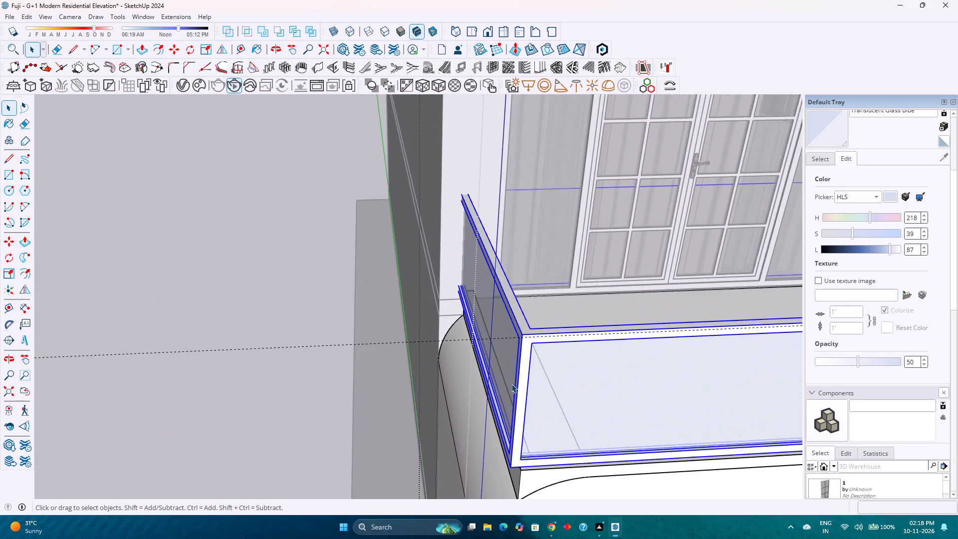
{"action": "middle_click_drag", "start_coordinate": [535, 350], "coordinate": [315, 376]}
{"action": "middle_click", "coordinate": [315, 376]}
{"action": "scroll", "coordinate": [535, 375], "scroll_direction": "up", "scroll_amount": 1}
{"action": "middle_click_drag", "start_coordinate": [535, 375], "coordinate": [335, 336]}
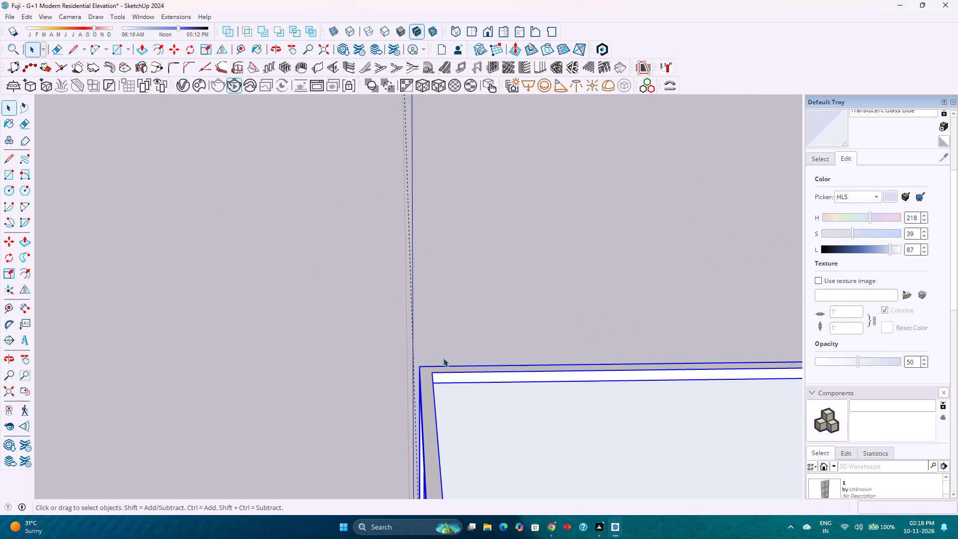
Open the railing group and its nested glass group for editing at the front corner.
{"action": "double_click", "coordinate": [454, 374]}
{"action": "scroll", "coordinate": [455, 376], "scroll_direction": "up", "scroll_amount": 5}
{"action": "middle_click_drag", "start_coordinate": [459, 379], "coordinate": [339, 351]}
{"action": "scroll", "coordinate": [412, 350], "scroll_direction": "down", "scroll_amount": 2}
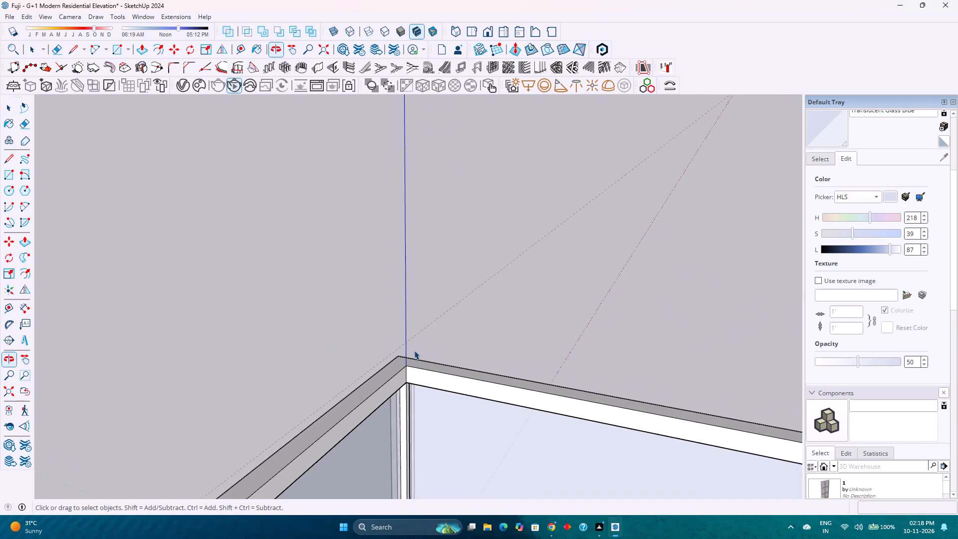
{"action": "middle_click_drag", "start_coordinate": [454, 378], "coordinate": [426, 287], "text": "shift"}
{"action": "scroll", "coordinate": [386, 330], "scroll_direction": "up", "scroll_amount": 7}
{"action": "left_click", "coordinate": [355, 318]}
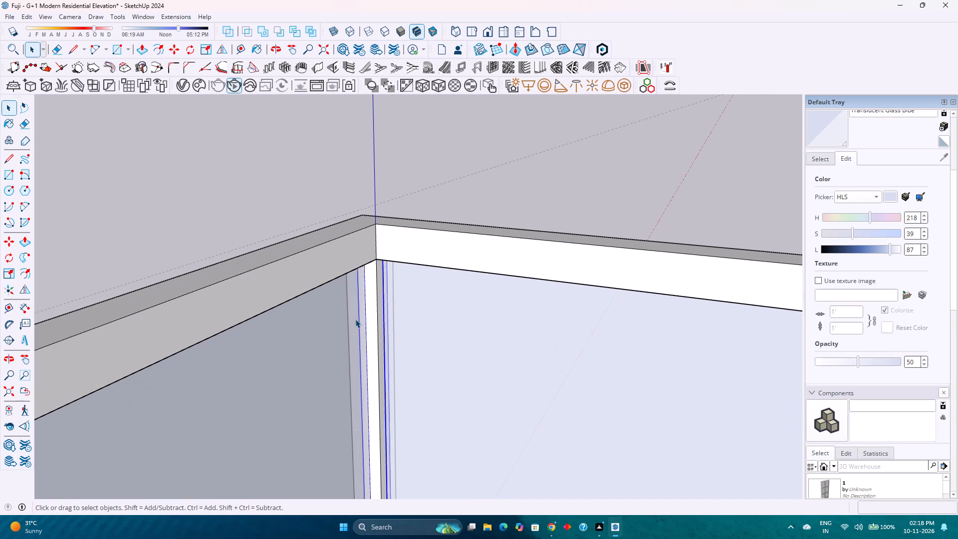
{"action": "scroll", "coordinate": [354, 314], "scroll_direction": "up", "scroll_amount": 3}
{"action": "middle_click_drag", "start_coordinate": [354, 314], "coordinate": [292, 248]}
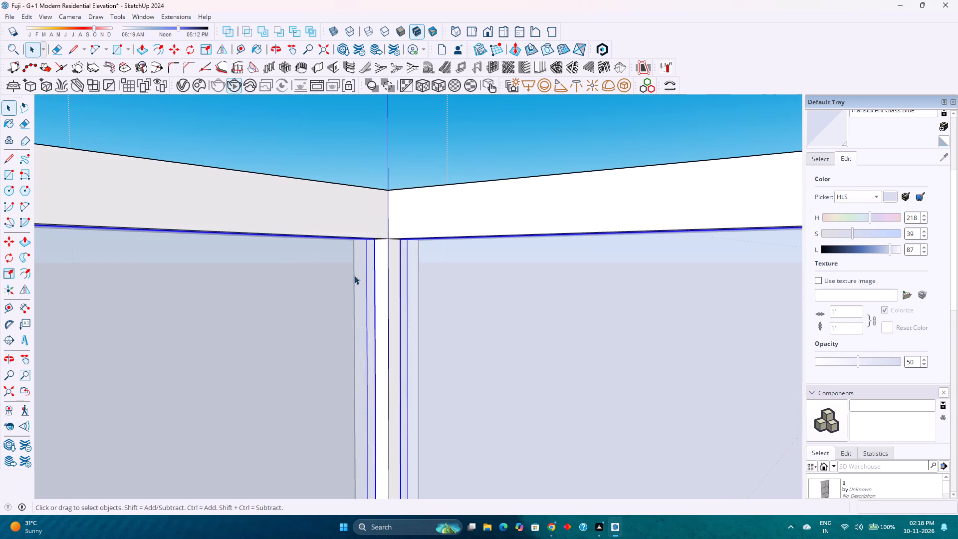
{"action": "scroll", "coordinate": [358, 275], "scroll_direction": "up", "scroll_amount": 1}
{"action": "double_click", "coordinate": [363, 258]}
{"action": "scroll", "coordinate": [363, 258], "scroll_direction": "up", "scroll_amount": 6}
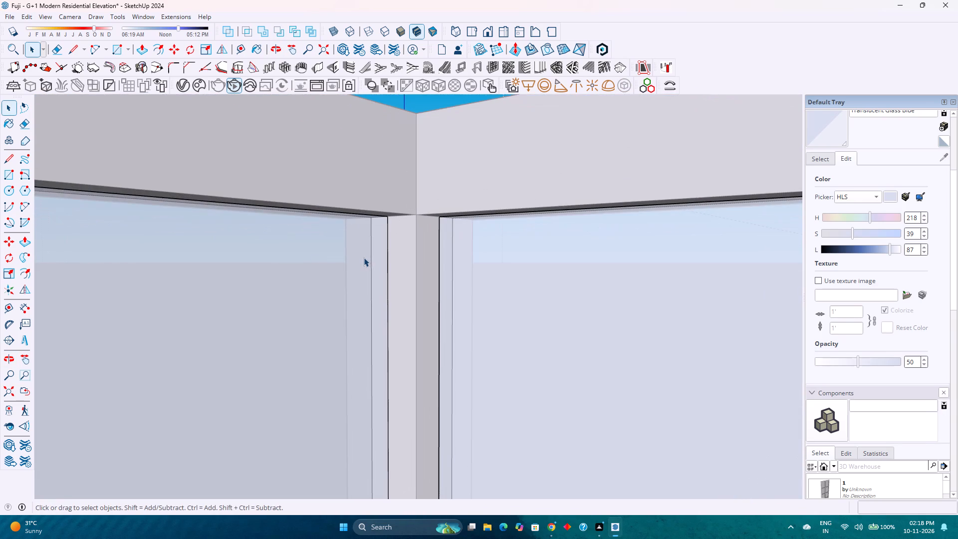
{"action": "double_click", "coordinate": [364, 257]}
{"action": "scroll", "coordinate": [364, 257], "scroll_direction": "up", "scroll_amount": 7}
{"action": "middle_click_drag", "start_coordinate": [382, 251], "coordinate": [239, 253]}
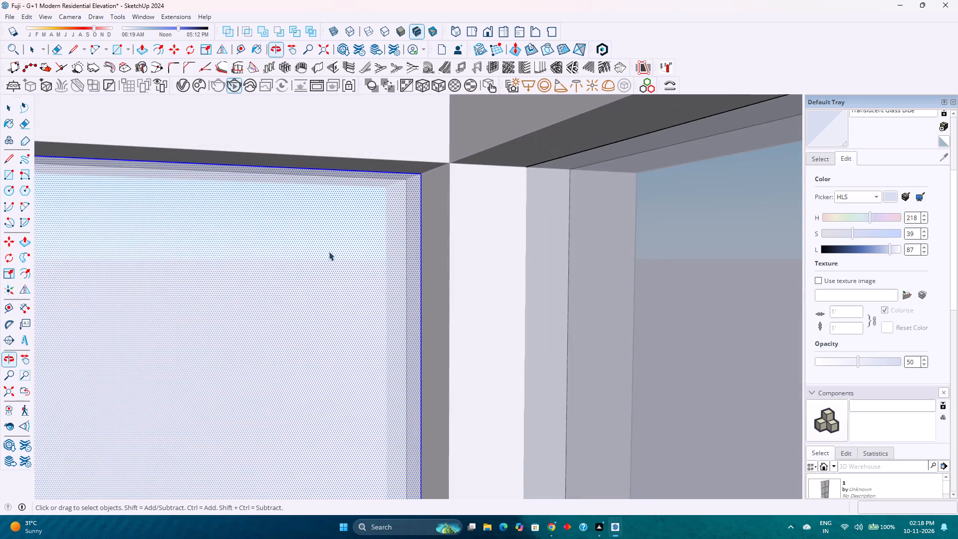
{"action": "scroll", "coordinate": [395, 239], "scroll_direction": "up", "scroll_amount": 9}
{"action": "left_click", "coordinate": [455, 232]}
{"action": "right_click", "coordinate": [455, 232]}
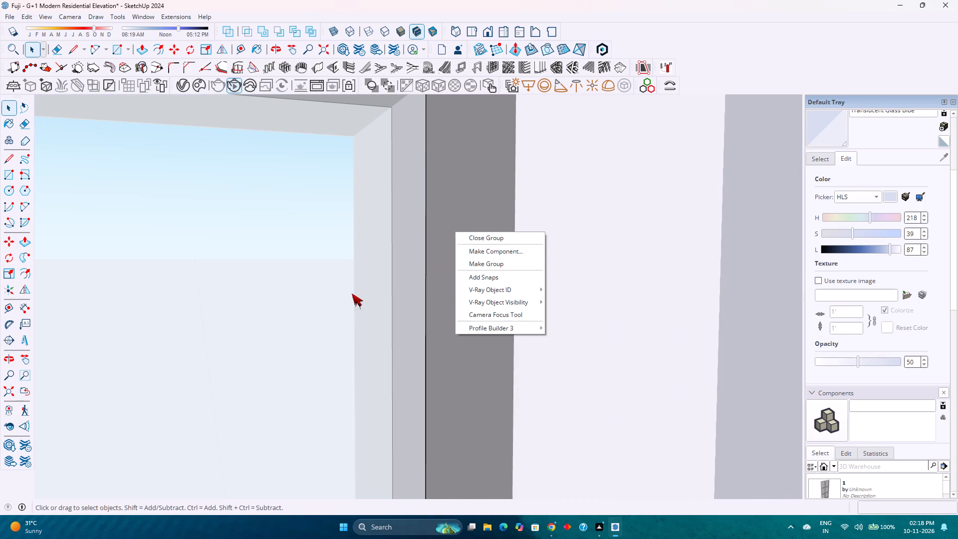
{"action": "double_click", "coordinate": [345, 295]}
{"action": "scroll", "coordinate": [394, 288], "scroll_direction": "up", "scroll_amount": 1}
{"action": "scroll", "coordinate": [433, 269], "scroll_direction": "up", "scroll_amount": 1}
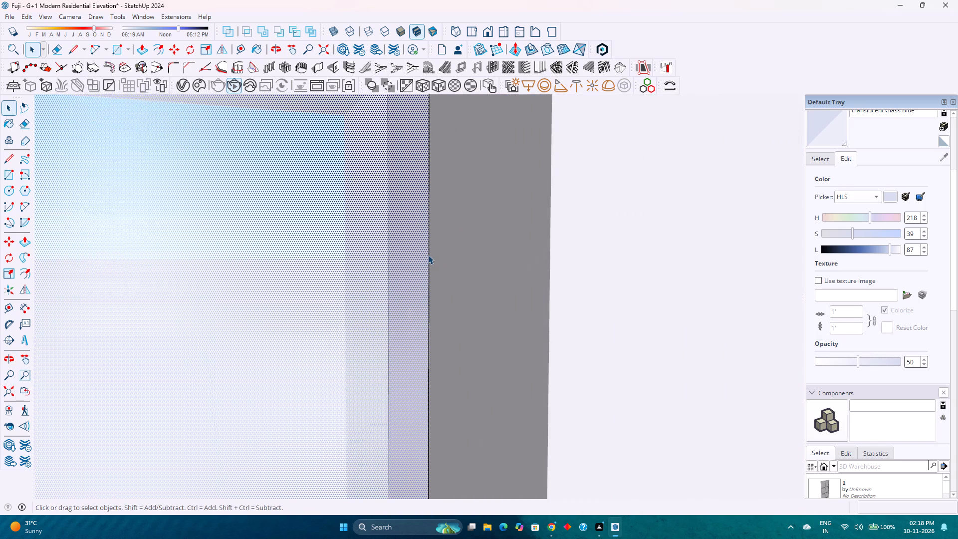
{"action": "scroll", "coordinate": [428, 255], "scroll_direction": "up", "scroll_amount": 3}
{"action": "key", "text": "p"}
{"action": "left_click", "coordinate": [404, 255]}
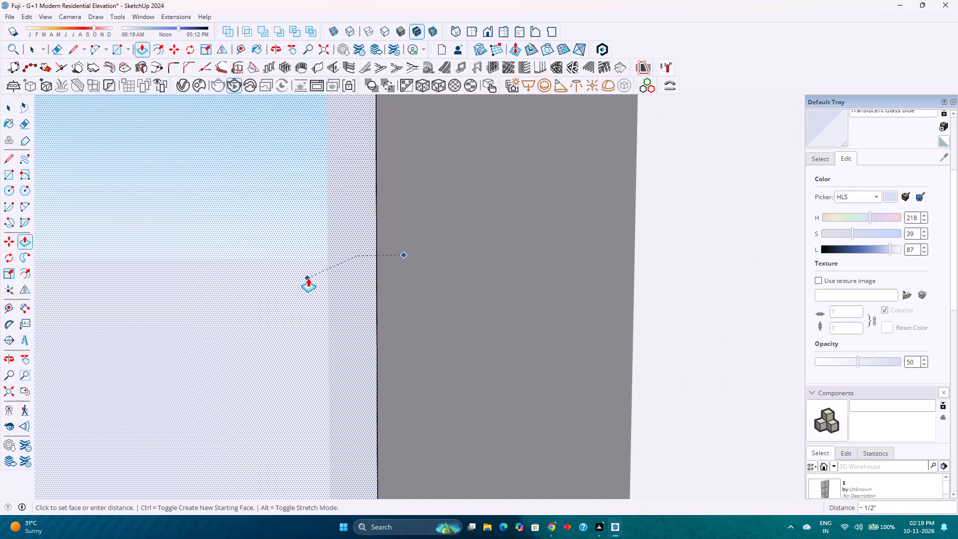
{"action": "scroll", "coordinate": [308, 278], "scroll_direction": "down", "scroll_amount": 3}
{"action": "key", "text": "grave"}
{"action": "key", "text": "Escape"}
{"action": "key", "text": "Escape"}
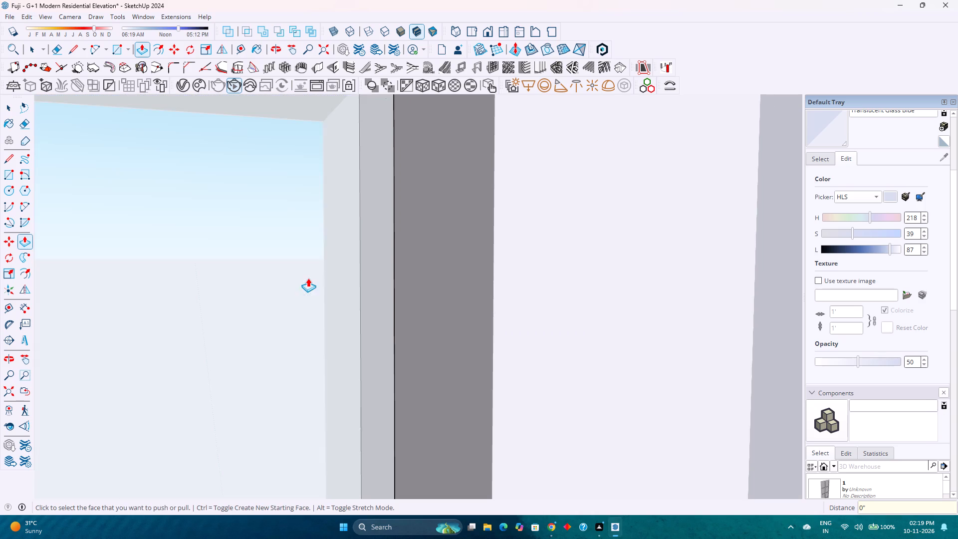
Extend the glass panel's narrow end face by 2" at the corner with Push/Pull, and leave glass group editing.
{"action": "key", "text": "k"}
{"action": "middle_click_drag", "start_coordinate": [359, 269], "coordinate": [766, 294]}
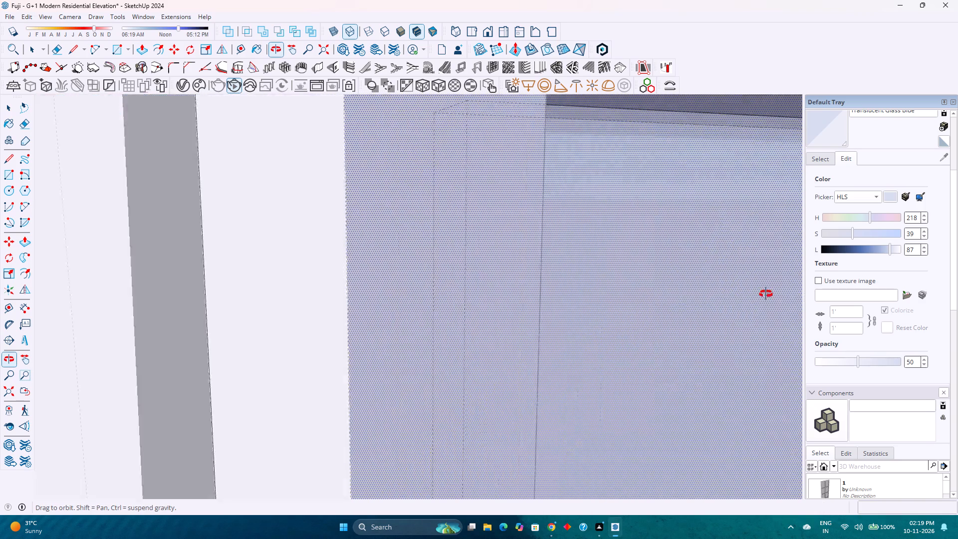
{"action": "middle_click_drag", "start_coordinate": [766, 294], "coordinate": [801, 296]}
{"action": "middle_click_drag", "start_coordinate": [340, 276], "coordinate": [243, 275]}
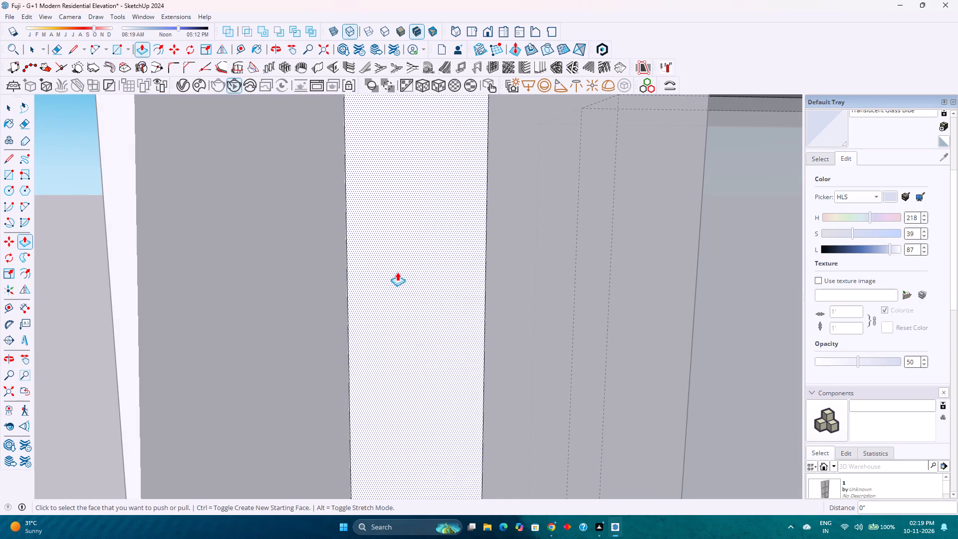
{"action": "middle_click_drag", "start_coordinate": [412, 272], "coordinate": [406, 272]}
{"action": "left_click", "coordinate": [412, 267]}
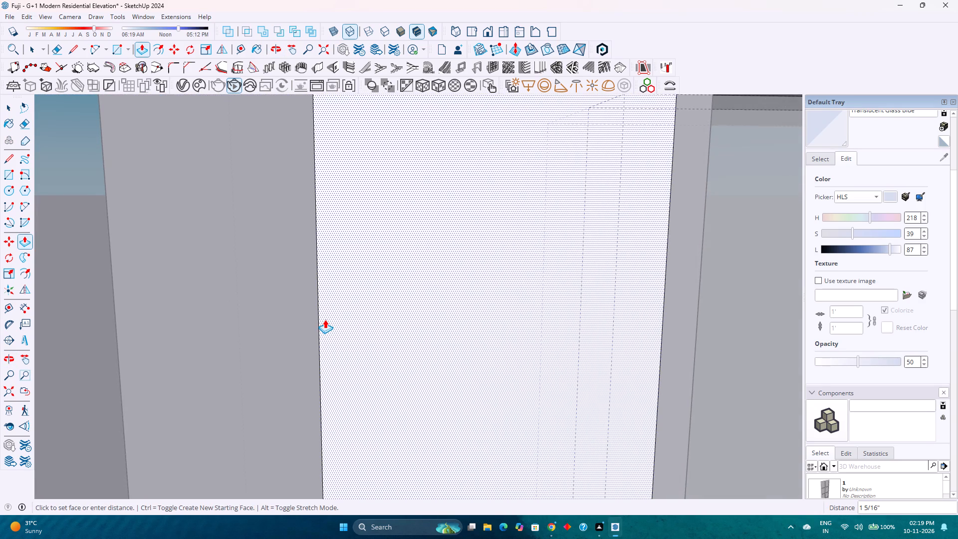
{"action": "key", "text": "2"}
{"action": "key", "text": "Return"}
{"action": "scroll", "coordinate": [325, 319], "scroll_direction": "down", "scroll_amount": 4}
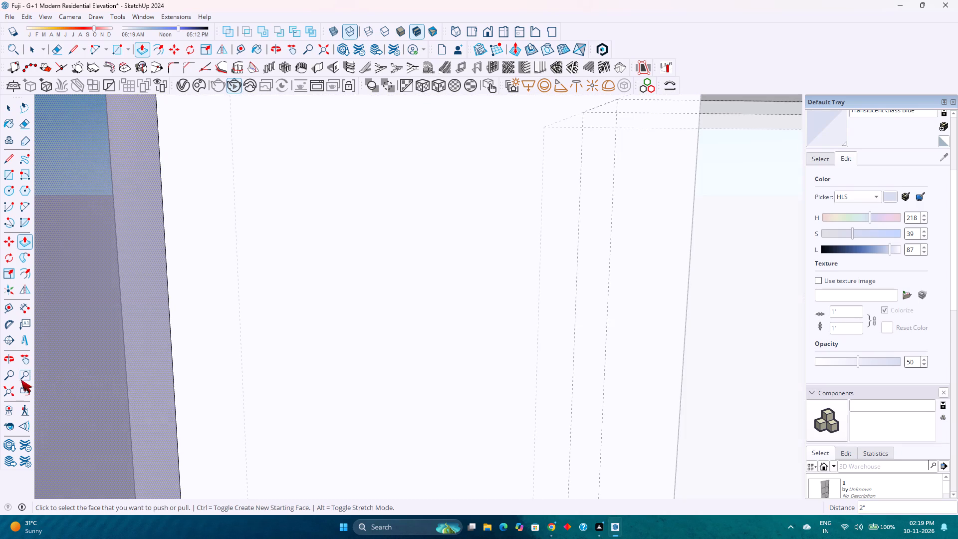
{"action": "left_click", "coordinate": [6, 390]}
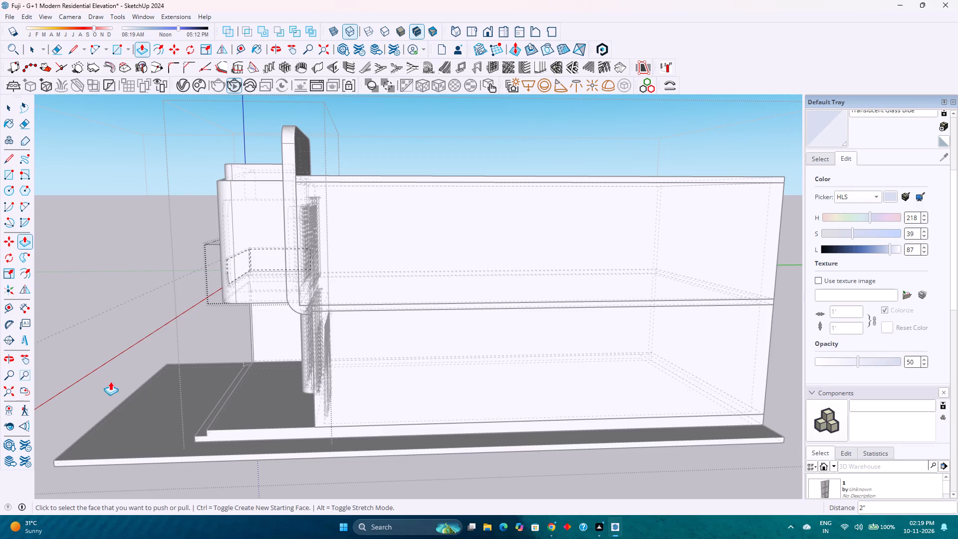
{"action": "middle_click_drag", "start_coordinate": [242, 342], "coordinate": [386, 331]}
{"action": "scroll", "coordinate": [229, 263], "scroll_direction": "up", "scroll_amount": 12}
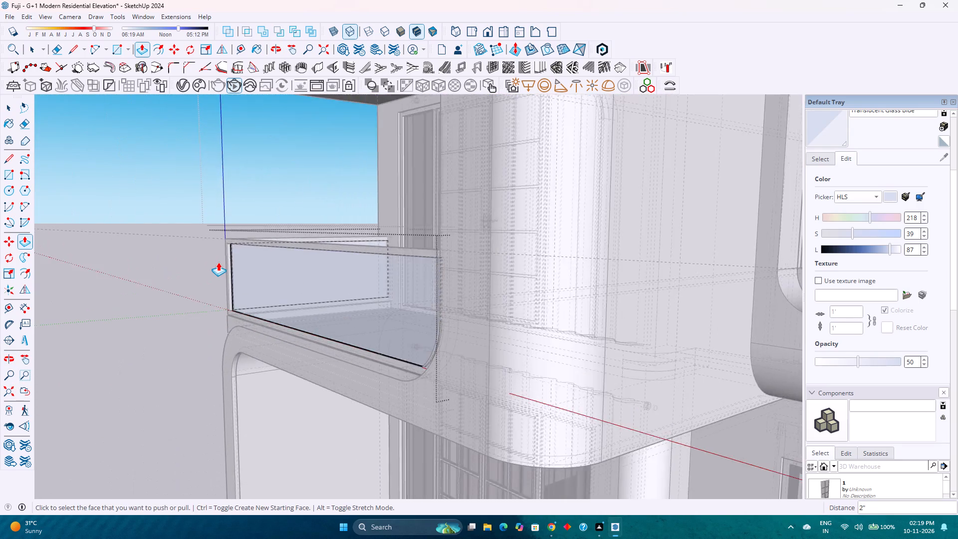
{"action": "scroll", "coordinate": [218, 262], "scroll_direction": "up", "scroll_amount": 19}
{"action": "key", "text": "Escape"}
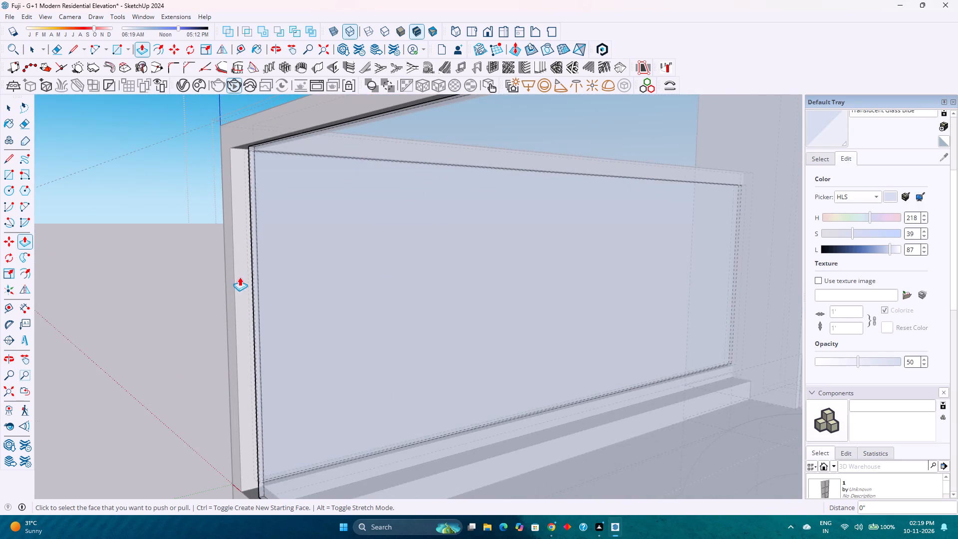
{"action": "scroll", "coordinate": [246, 290], "scroll_direction": "up", "scroll_amount": 4}
{"action": "key", "text": "space"}
{"action": "key", "text": "k"}
{"action": "scroll", "coordinate": [239, 300], "scroll_direction": "up", "scroll_amount": 5}
{"action": "left_click", "coordinate": [239, 300]}
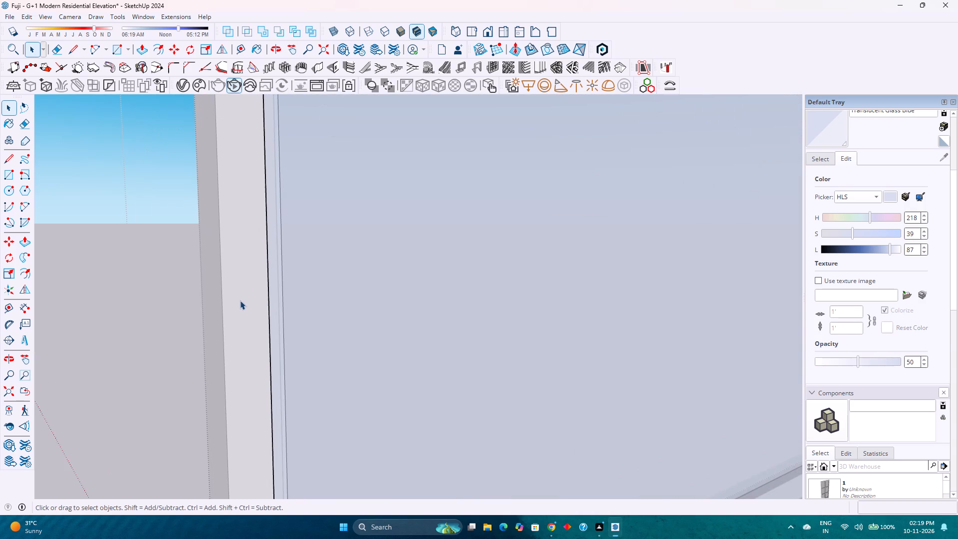
{"action": "scroll", "coordinate": [240, 300], "scroll_direction": "down", "scroll_amount": 11}
{"action": "key", "text": "Escape"}
Pull the inner side face of the front frame's corner post out 2" to widen the post.
{"action": "scroll", "coordinate": [244, 307], "scroll_direction": "up", "scroll_amount": 2}
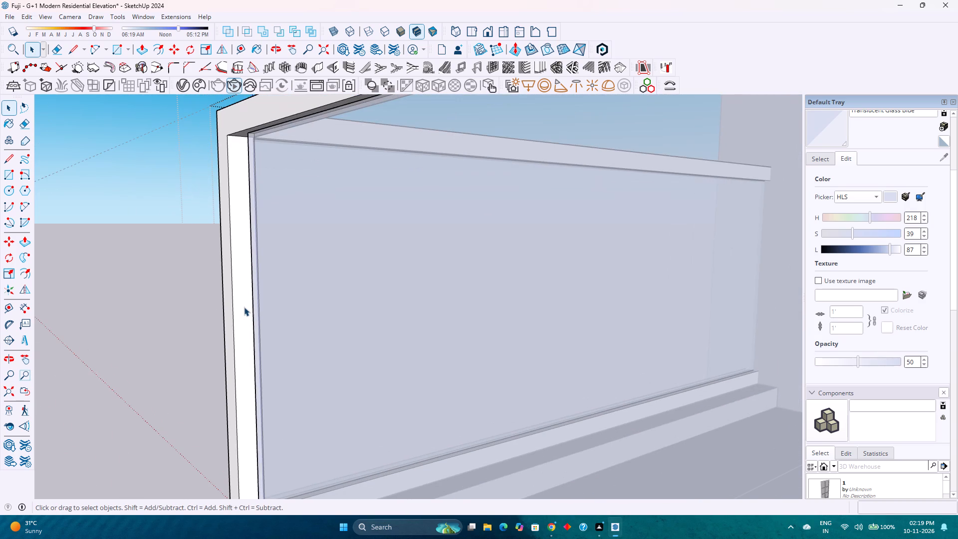
{"action": "left_click", "coordinate": [244, 307]}
{"action": "key", "text": "p"}
{"action": "left_click", "coordinate": [244, 307]}
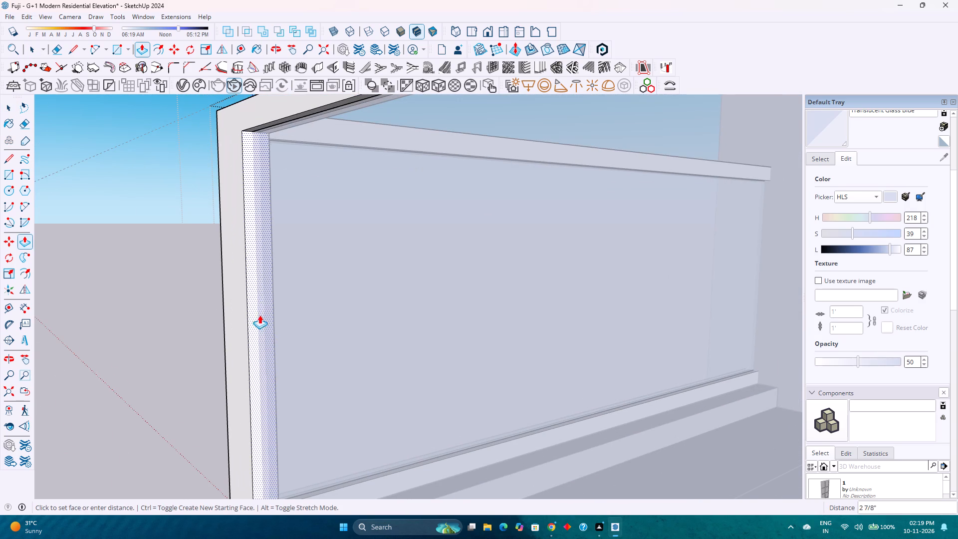
{"action": "key", "text": "2"}
{"action": "key", "text": "Return"}
Pull the inner face of the side railing frame 2" toward the balcony interior.
{"action": "scroll", "coordinate": [262, 316], "scroll_direction": "down", "scroll_amount": 4}
{"action": "middle_click_drag", "start_coordinate": [238, 320], "coordinate": [299, 327]}
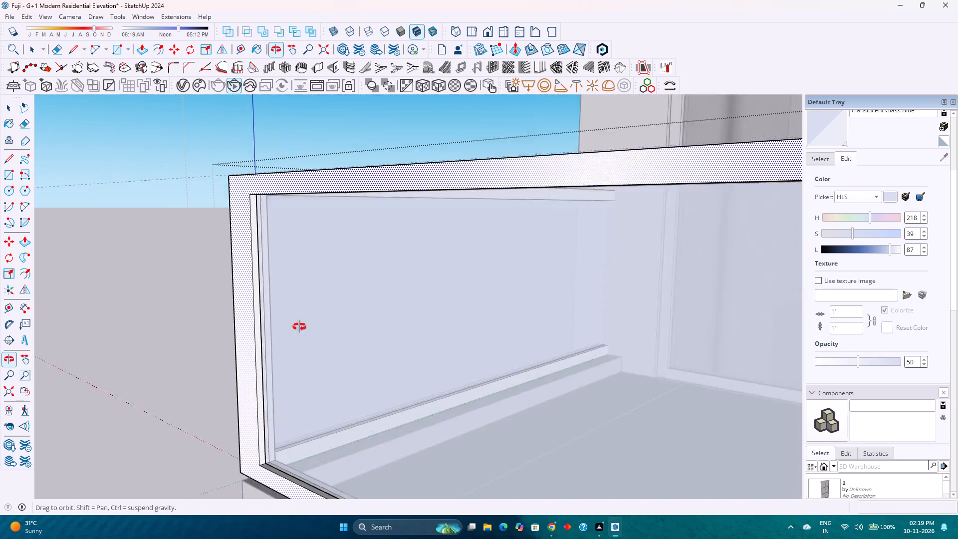
{"action": "middle_click_drag", "start_coordinate": [299, 327], "coordinate": [486, 327]}
{"action": "middle_click", "coordinate": [486, 327]}
{"action": "scroll", "coordinate": [388, 288], "scroll_direction": "down", "scroll_amount": 4}
{"action": "middle_click_drag", "start_coordinate": [372, 275], "coordinate": [0, 331]}
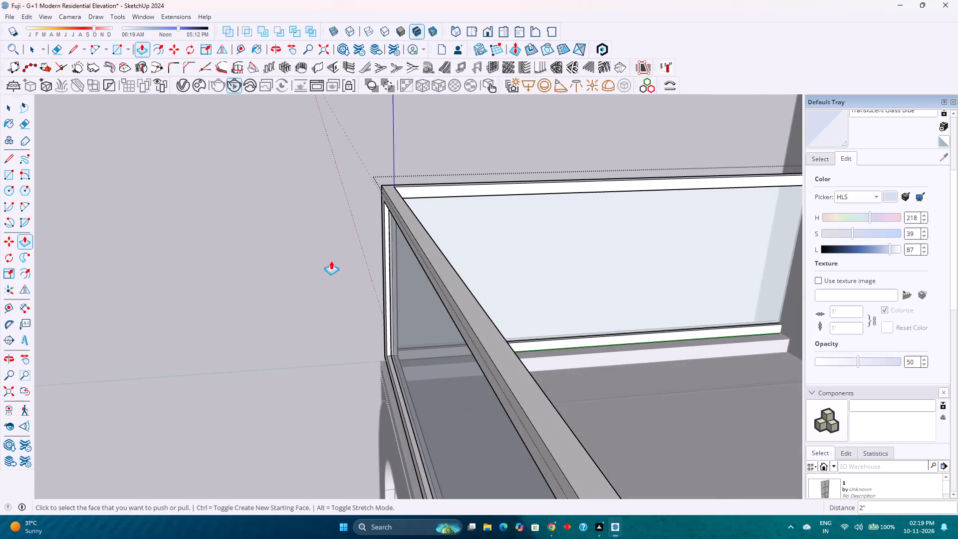
{"action": "scroll", "coordinate": [394, 248], "scroll_direction": "up", "scroll_amount": 6}
{"action": "middle_click_drag", "start_coordinate": [439, 229], "coordinate": [244, 239]}
{"action": "scroll", "coordinate": [381, 250], "scroll_direction": "down", "scroll_amount": 4}
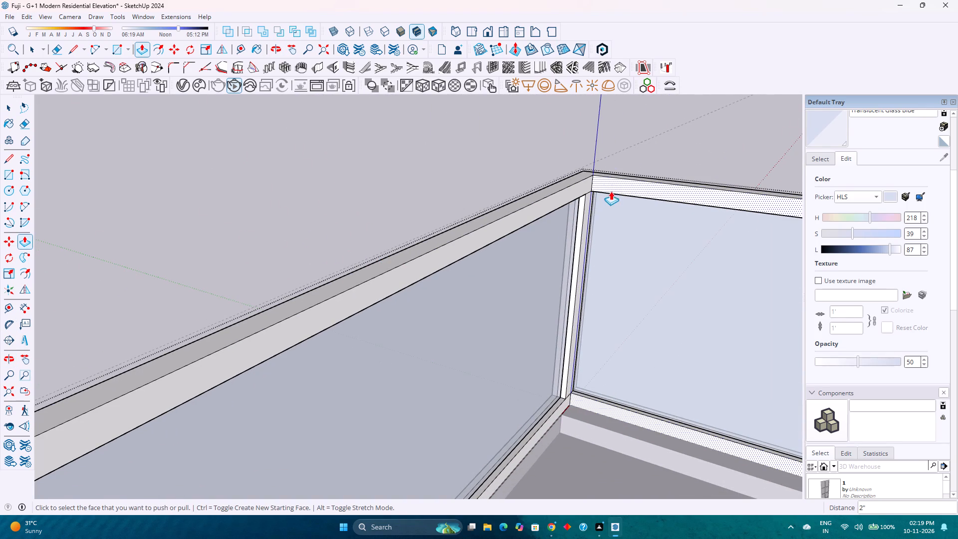
{"action": "left_click", "coordinate": [614, 185]}
{"action": "key", "text": "2"}
{"action": "key", "text": "Return"}
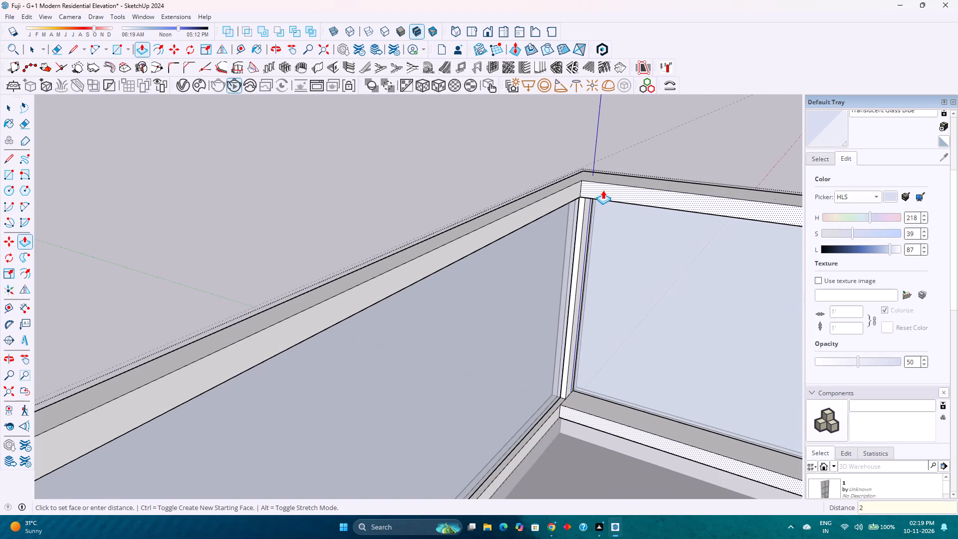
Push the outer face of the side railing frame 2" inward, and leave railing group editing.
{"action": "middle_click_drag", "start_coordinate": [610, 197], "coordinate": [522, 200]}
{"action": "scroll", "coordinate": [522, 201], "scroll_direction": "down", "scroll_amount": 1}
{"action": "scroll", "coordinate": [597, 217], "scroll_direction": "up", "scroll_amount": 12}
{"action": "middle_click_drag", "start_coordinate": [614, 222], "coordinate": [481, 220]}
{"action": "scroll", "coordinate": [481, 220], "scroll_direction": "down", "scroll_amount": 9}
{"action": "middle_click_drag", "start_coordinate": [551, 239], "coordinate": [334, 218]}
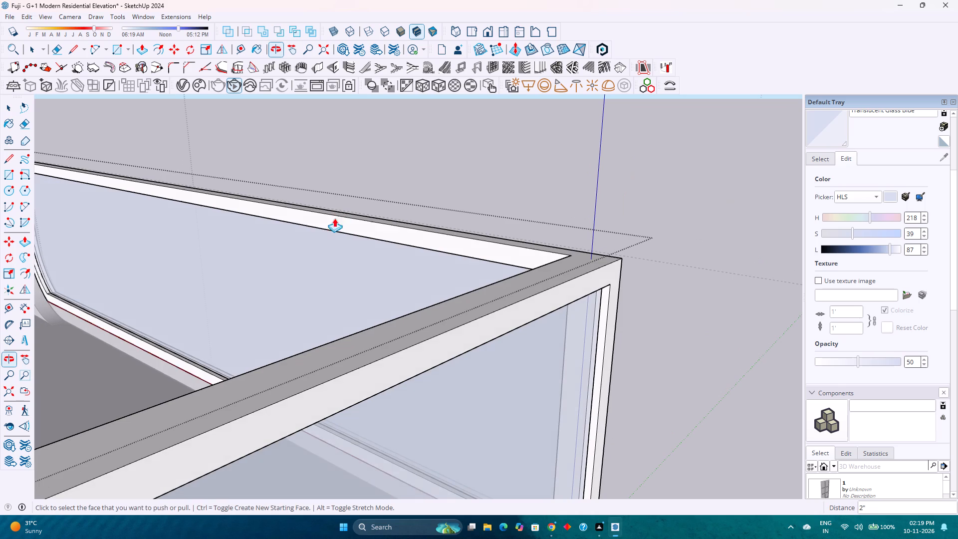
{"action": "left_click", "coordinate": [514, 307]}
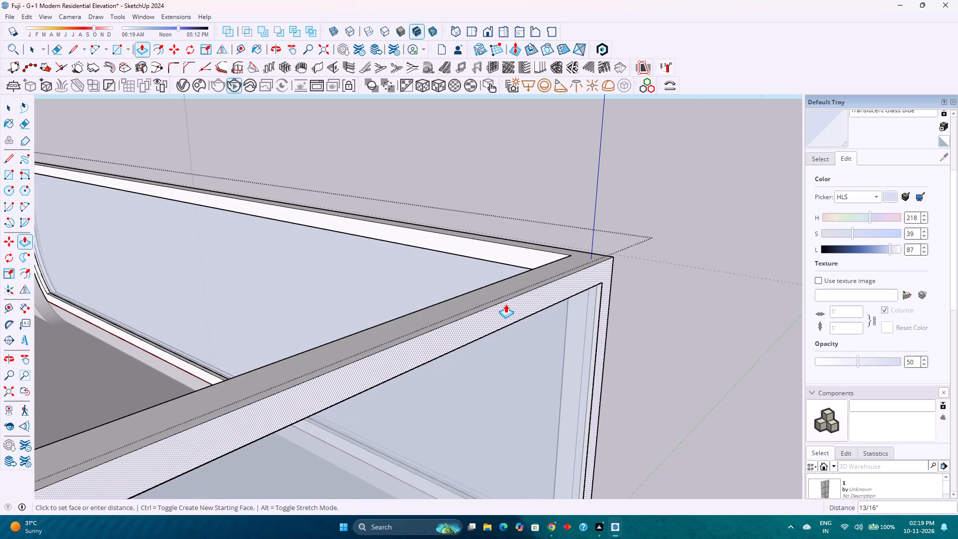
{"action": "key", "text": "2"}
{"action": "key", "text": "Return"}
{"action": "scroll", "coordinate": [502, 304], "scroll_direction": "down", "scroll_amount": 3}
{"action": "key", "text": "space"}
{"action": "scroll", "coordinate": [501, 304], "scroll_direction": "down", "scroll_amount": 2}
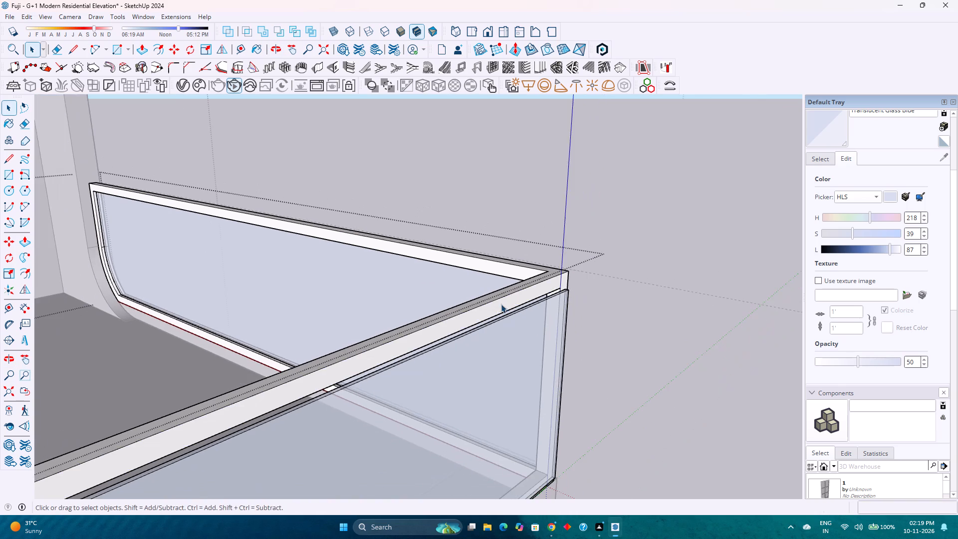
{"action": "middle_click_drag", "start_coordinate": [482, 305], "coordinate": [579, 245], "text": "shift"}
{"action": "scroll", "coordinate": [582, 241], "scroll_direction": "down", "scroll_amount": 10}
{"action": "middle_click_drag", "start_coordinate": [580, 241], "coordinate": [343, 282]}
{"action": "scroll", "coordinate": [352, 294], "scroll_direction": "down", "scroll_amount": 1}
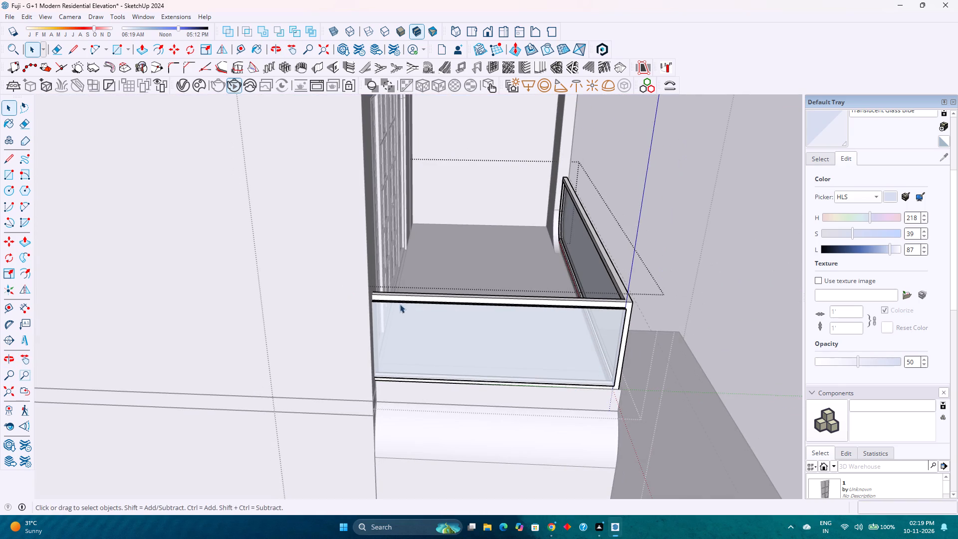
{"action": "left_click", "coordinate": [326, 276]}
{"action": "key", "text": "Escape"}
Open the upper-floor wall group and hide its large side wall face next to the balcony railing.
{"action": "left_click", "coordinate": [326, 276]}
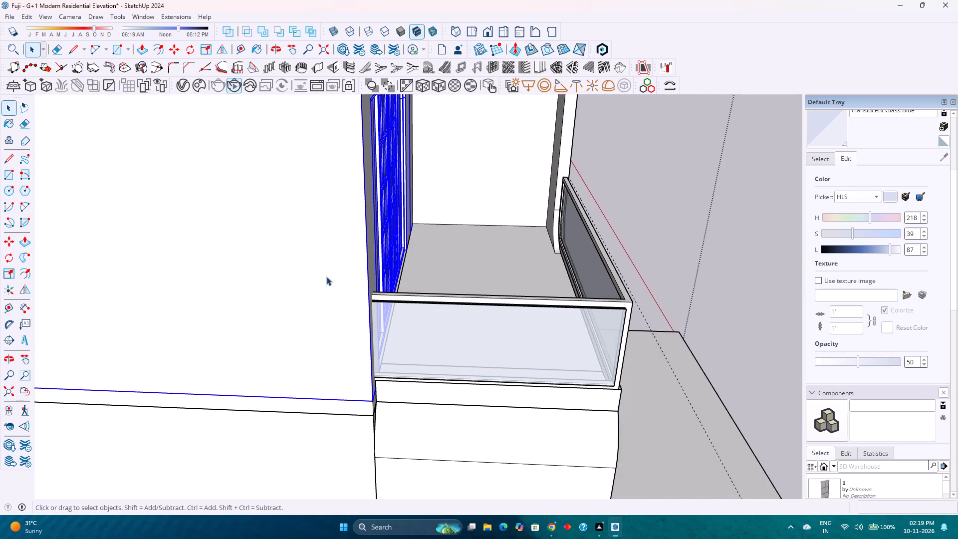
{"action": "left_click", "coordinate": [326, 276]}
{"action": "key", "text": "Escape"}
{"action": "left_click", "coordinate": [326, 274]}
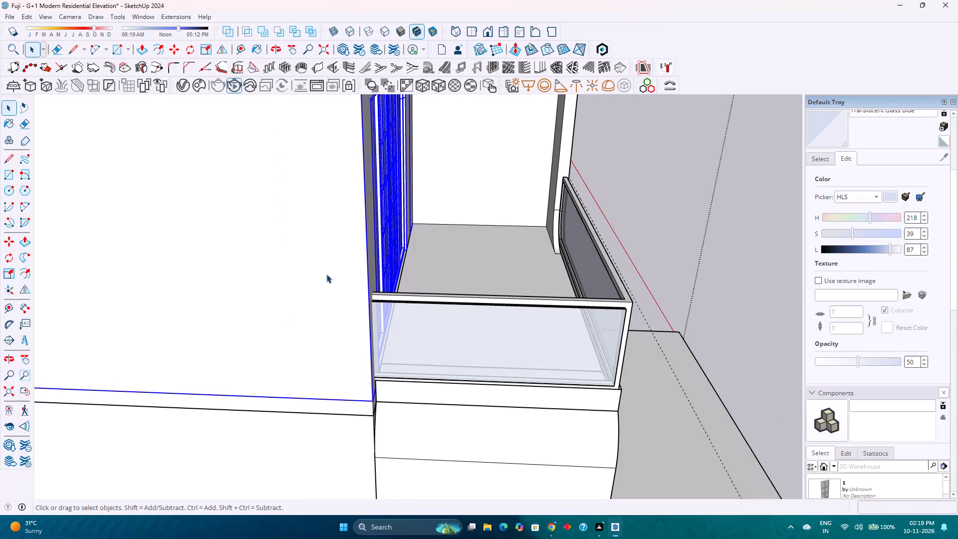
{"action": "double_click", "coordinate": [326, 274]}
{"action": "left_click", "coordinate": [326, 274]}
{"action": "right_click", "coordinate": [326, 274]}
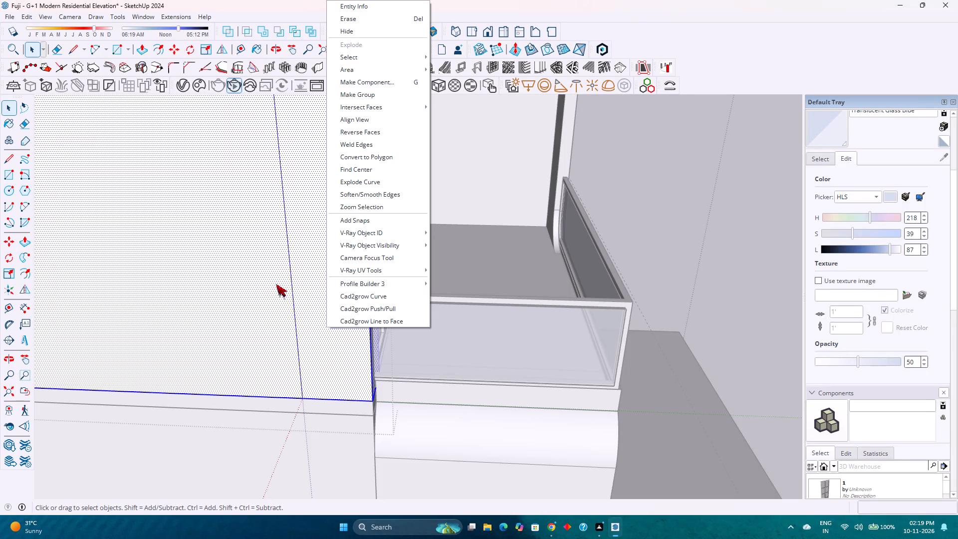
{"action": "left_click", "coordinate": [256, 287]}
{"action": "left_click", "coordinate": [256, 287]}
{"action": "right_click", "coordinate": [256, 287]}
{"action": "left_click", "coordinate": [299, 318]}
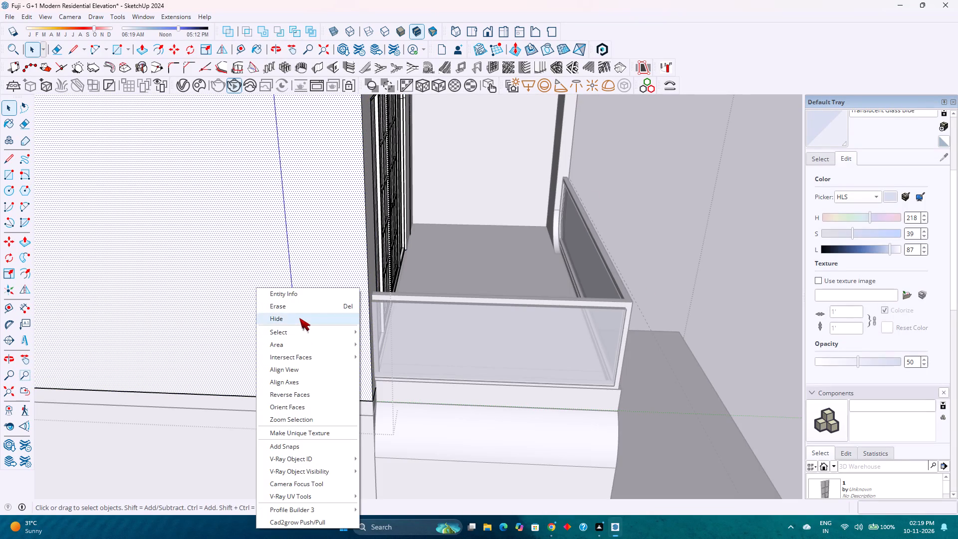
Push the wall-side end face of the front railing's glass panel back 3", and leave glass panel editing.
{"action": "scroll", "coordinate": [369, 322], "scroll_direction": "up", "scroll_amount": 5}
{"action": "middle_click_drag", "start_coordinate": [365, 322], "coordinate": [528, 333]}
{"action": "scroll", "coordinate": [353, 326], "scroll_direction": "up", "scroll_amount": 4}
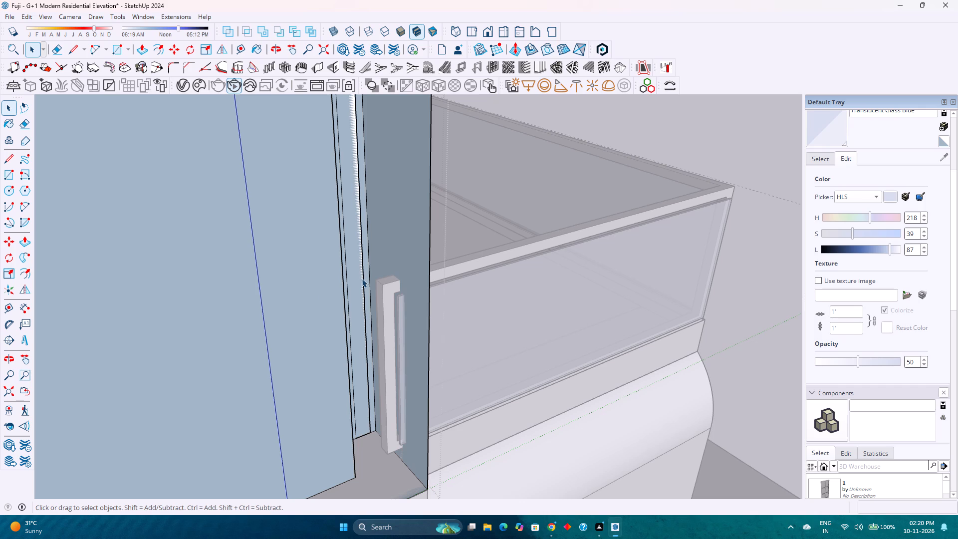
{"action": "double_click", "coordinate": [391, 289]}
{"action": "scroll", "coordinate": [391, 289], "scroll_direction": "up", "scroll_amount": 4}
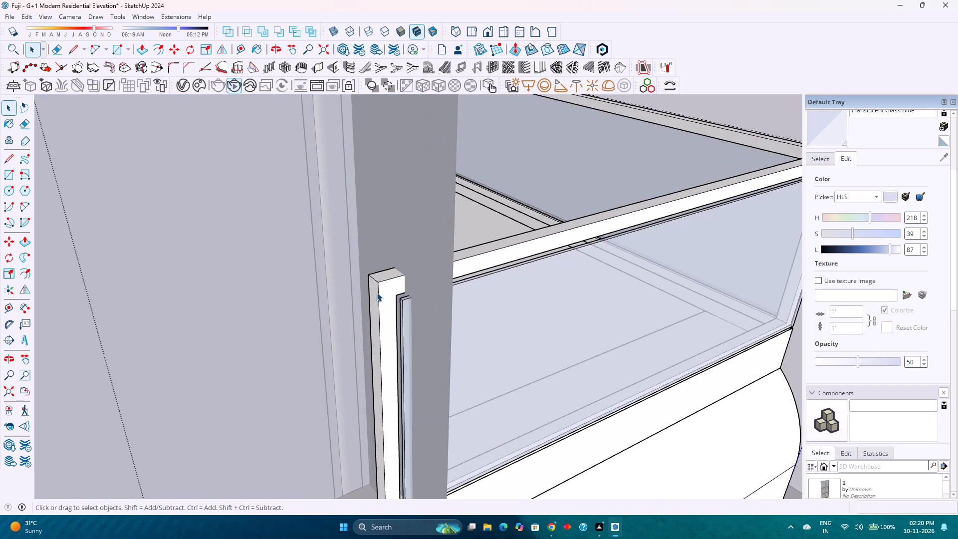
{"action": "scroll", "coordinate": [377, 292], "scroll_direction": "up", "scroll_amount": 4}
{"action": "key", "text": "p"}
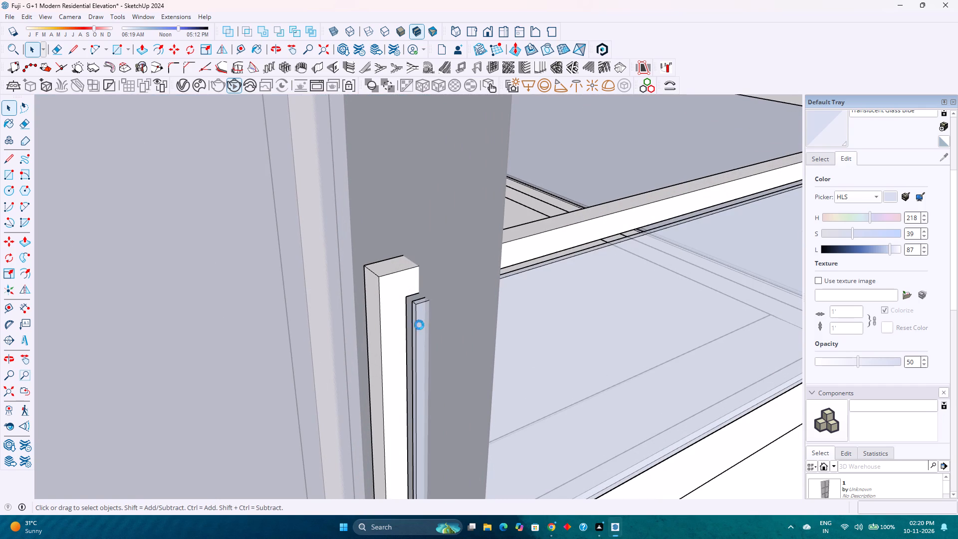
{"action": "key", "text": "space"}
{"action": "scroll", "coordinate": [409, 326], "scroll_direction": "up", "scroll_amount": 2}
{"action": "double_click", "coordinate": [415, 317]}
{"action": "scroll", "coordinate": [415, 317], "scroll_direction": "up", "scroll_amount": 3}
{"action": "double_click", "coordinate": [417, 314]}
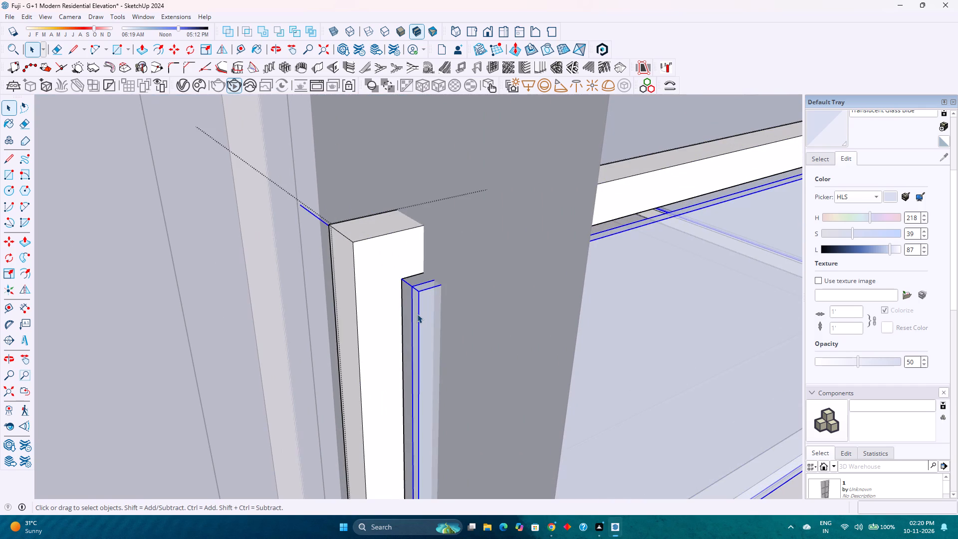
{"action": "key", "text": "p"}
{"action": "left_click", "coordinate": [417, 314]}
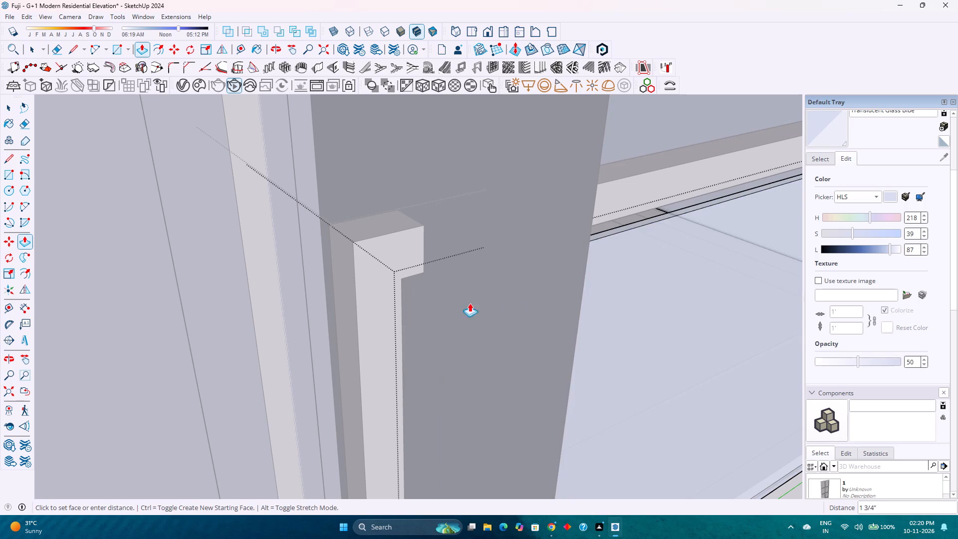
{"action": "middle_click_drag", "start_coordinate": [553, 297], "coordinate": [451, 281]}
{"action": "scroll", "coordinate": [555, 311], "scroll_direction": "up", "scroll_amount": 1}
{"action": "middle_click_drag", "start_coordinate": [555, 311], "coordinate": [458, 285]}
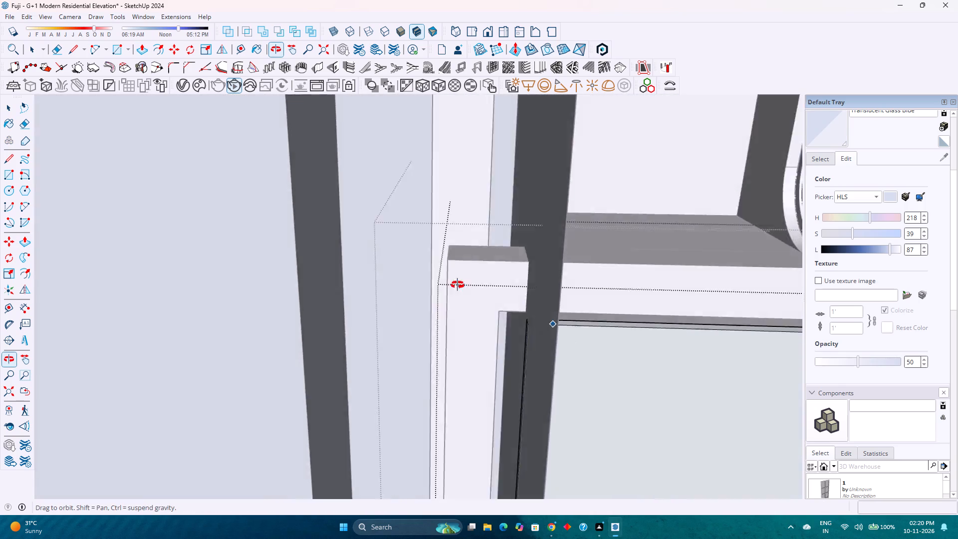
{"action": "middle_click_drag", "start_coordinate": [458, 285], "coordinate": [348, 273]}
{"action": "left_click", "coordinate": [611, 325]}
{"action": "scroll", "coordinate": [609, 347], "scroll_direction": "up", "scroll_amount": 2}
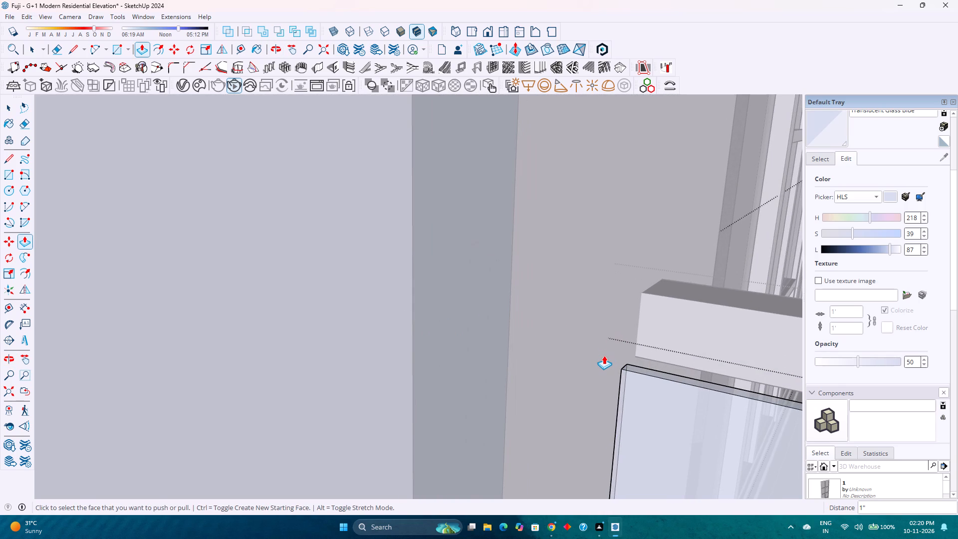
{"action": "key", "text": "3"}
{"action": "key", "text": "Return"}
{"action": "scroll", "coordinate": [604, 355], "scroll_direction": "down", "scroll_amount": 3}
{"action": "middle_click_drag", "start_coordinate": [583, 359], "coordinate": [623, 354]}
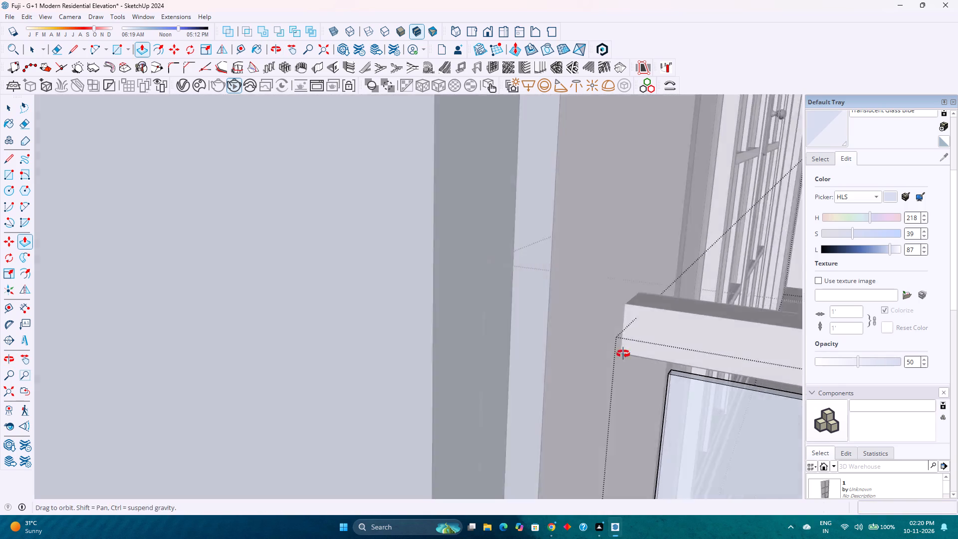
{"action": "middle_click_drag", "start_coordinate": [623, 354], "coordinate": [761, 367]}
{"action": "key", "text": "space"}
{"action": "double_click", "coordinate": [660, 304]}
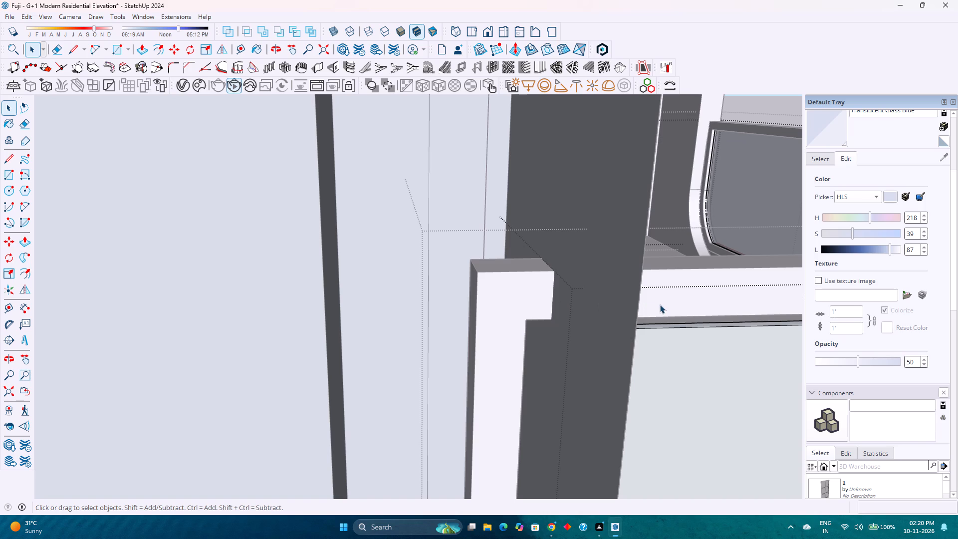
{"action": "key", "text": "Escape"}
Pull the inner side face of the front railing frame's wall-side post out 3" to the edge of the glass.
{"action": "scroll", "coordinate": [527, 359], "scroll_direction": "up", "scroll_amount": 1}
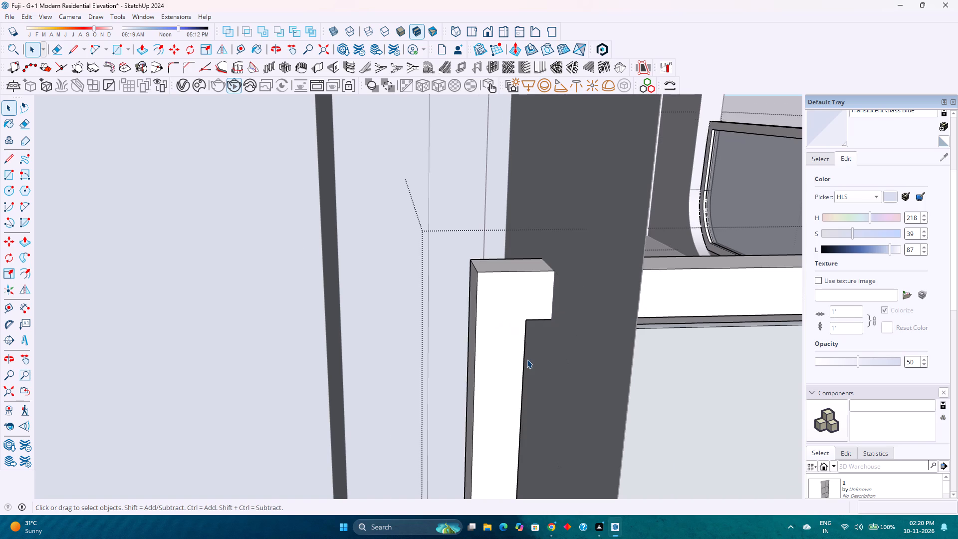
{"action": "scroll", "coordinate": [527, 359], "scroll_direction": "up", "scroll_amount": 4}
{"action": "middle_click_drag", "start_coordinate": [529, 359], "coordinate": [481, 349]}
{"action": "scroll", "coordinate": [482, 349], "scroll_direction": "up", "scroll_amount": 3}
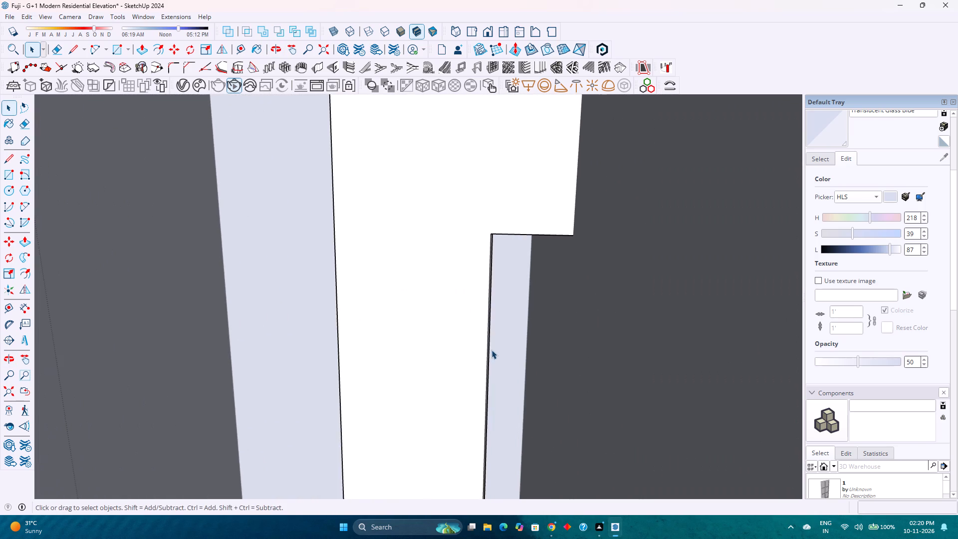
{"action": "scroll", "coordinate": [491, 350], "scroll_direction": "up", "scroll_amount": 2}
{"action": "middle_click_drag", "start_coordinate": [491, 350], "coordinate": [481, 347]}
{"action": "middle_click", "coordinate": [481, 347]}
{"action": "key", "text": "p"}
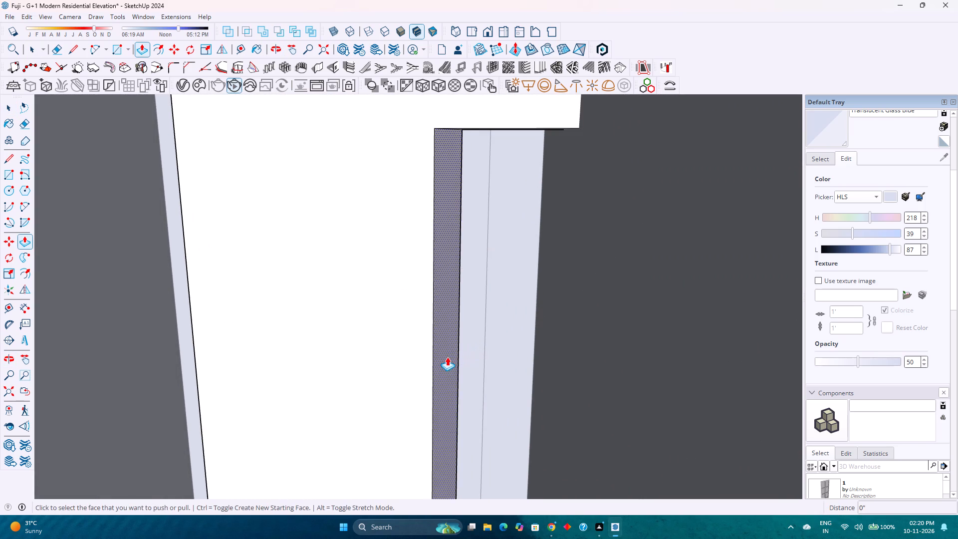
{"action": "left_click", "coordinate": [447, 357]}
{"action": "scroll", "coordinate": [476, 359], "scroll_direction": "down", "scroll_amount": 14}
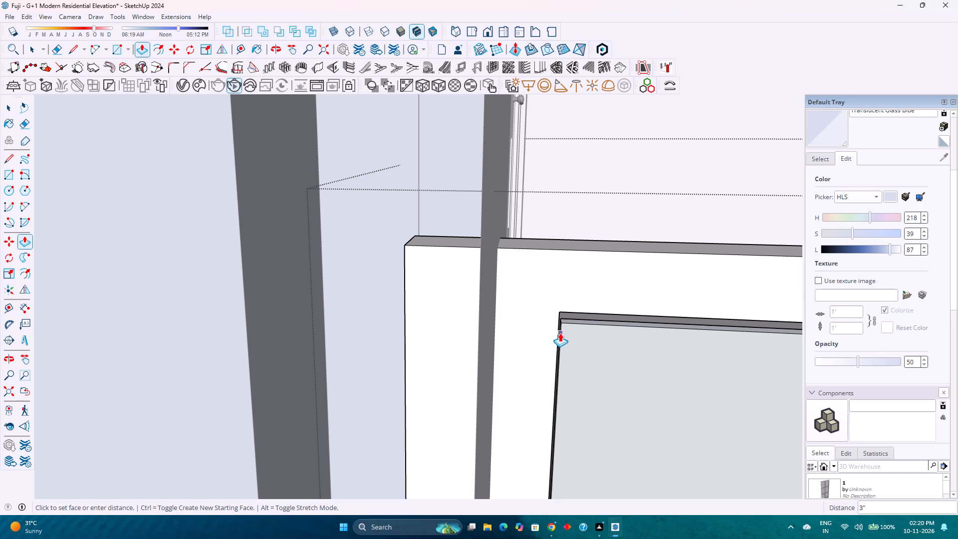
{"action": "scroll", "coordinate": [564, 326], "scroll_direction": "up", "scroll_amount": 6}
{"action": "middle_click_drag", "start_coordinate": [564, 326], "coordinate": [474, 310]}
{"action": "scroll", "coordinate": [474, 310], "scroll_direction": "up", "scroll_amount": 1}
{"action": "left_click", "coordinate": [569, 338]}
Push the outer side face of the same post in 3" to the wall surface, and leave railing group editing.
{"action": "scroll", "coordinate": [555, 341], "scroll_direction": "down", "scroll_amount": 9}
{"action": "middle_click_drag", "start_coordinate": [492, 354], "coordinate": [592, 362]}
{"action": "middle_click_drag", "start_coordinate": [627, 364], "coordinate": [712, 368]}
{"action": "middle_click", "coordinate": [712, 368]}
{"action": "scroll", "coordinate": [423, 312], "scroll_direction": "up", "scroll_amount": 2}
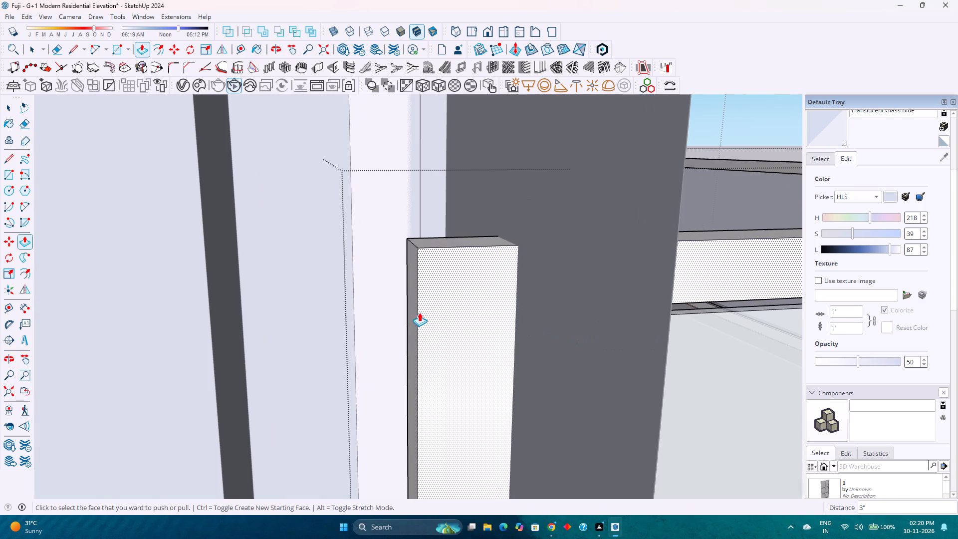
{"action": "left_click", "coordinate": [412, 324]}
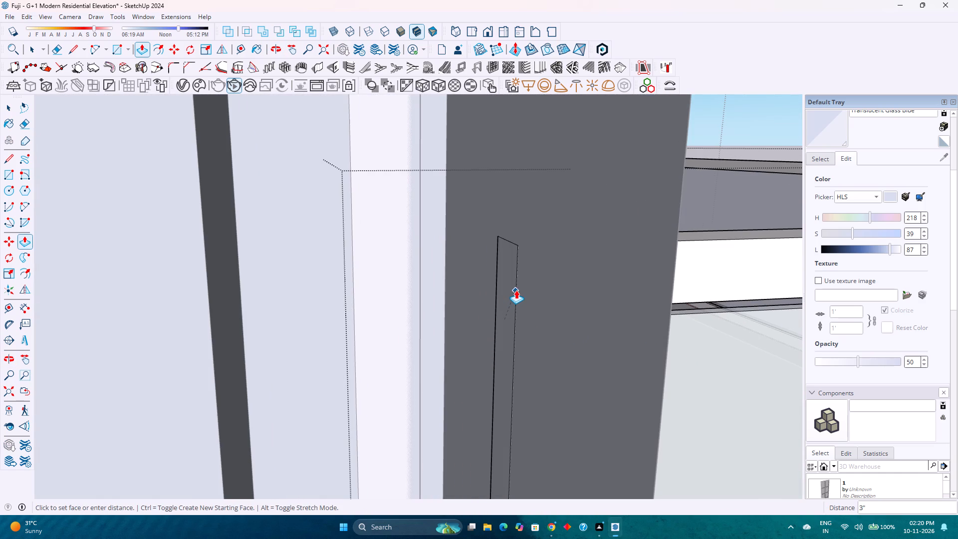
{"action": "left_click", "coordinate": [517, 289]}
{"action": "scroll", "coordinate": [481, 299], "scroll_direction": "down", "scroll_amount": 14}
{"action": "key", "text": "space"}
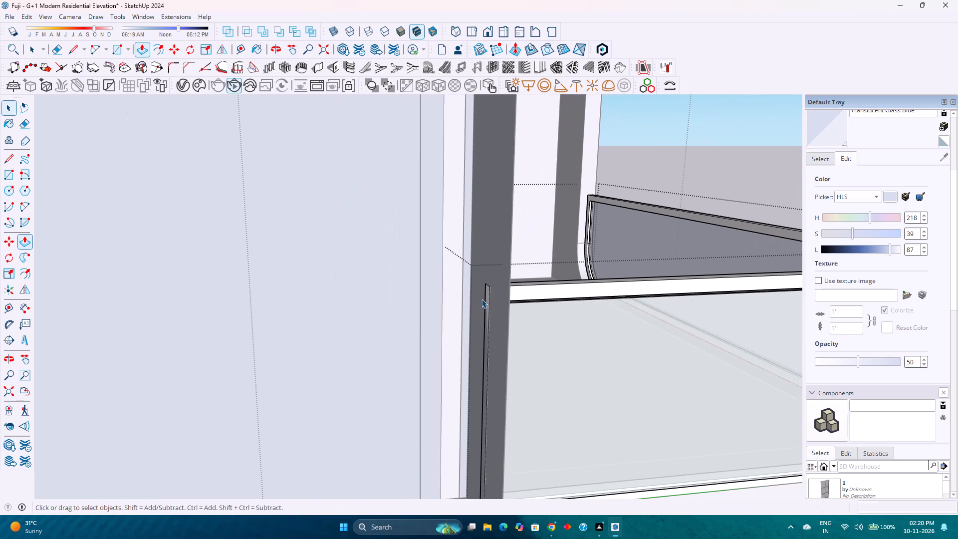
{"action": "scroll", "coordinate": [481, 299], "scroll_direction": "down", "scroll_amount": 7}
{"action": "key", "text": "Escape"}
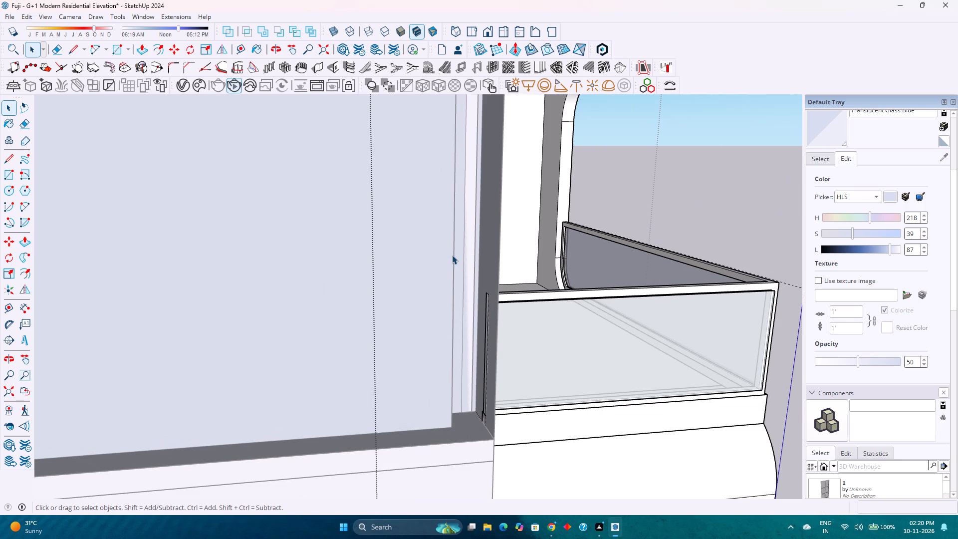
Open the upper-floor wall group, unhide its large side wall face, and leave the group.
{"action": "left_click", "coordinate": [452, 256]}
{"action": "middle_click_drag", "start_coordinate": [483, 258], "coordinate": [299, 271]}
{"action": "key", "text": "Escape"}
{"action": "left_click", "coordinate": [449, 248]}
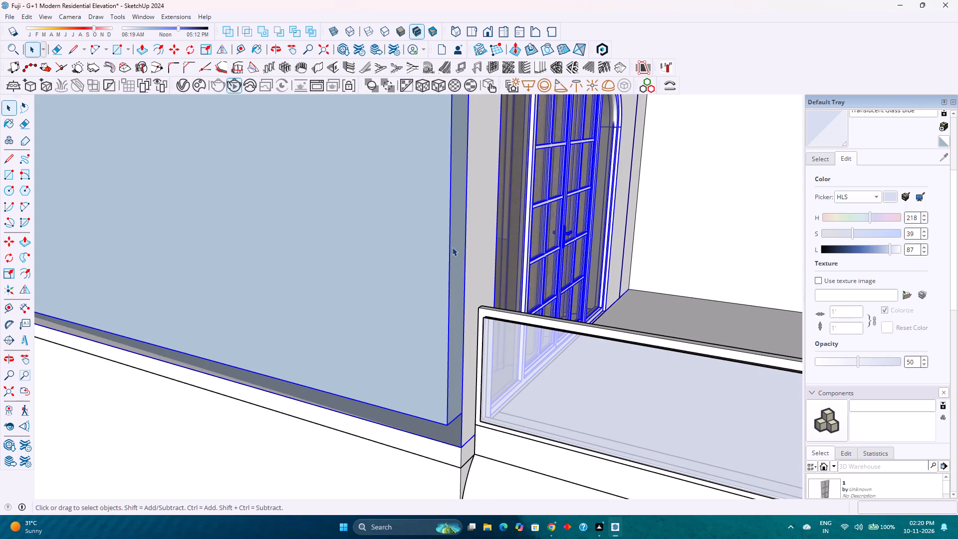
{"action": "double_click", "coordinate": [452, 247]}
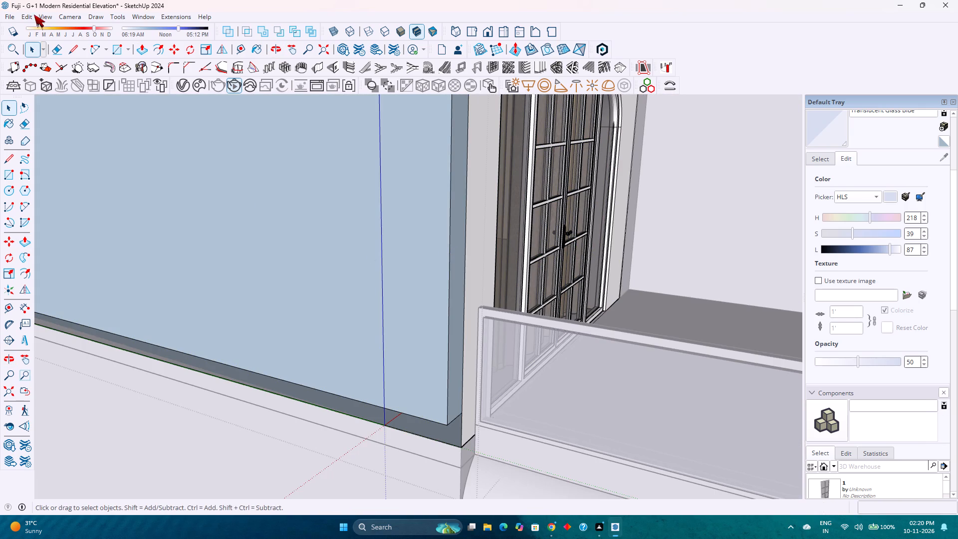
{"action": "left_click", "coordinate": [30, 14]}
{"action": "left_click", "coordinate": [207, 208]}
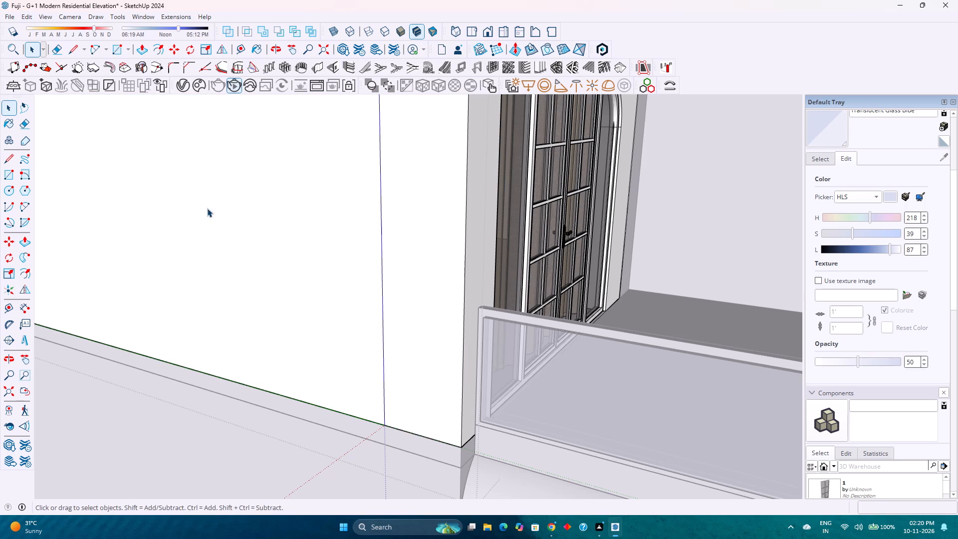
{"action": "key", "text": "Escape"}
Move the front railing's glass panel 2" inward within its frame toward the balcony interior, and leave the railing and elevation groups.
{"action": "scroll", "coordinate": [506, 329], "scroll_direction": "up", "scroll_amount": 3}
{"action": "middle_click_drag", "start_coordinate": [467, 335], "coordinate": [516, 337]}
{"action": "double_click", "coordinate": [518, 330]}
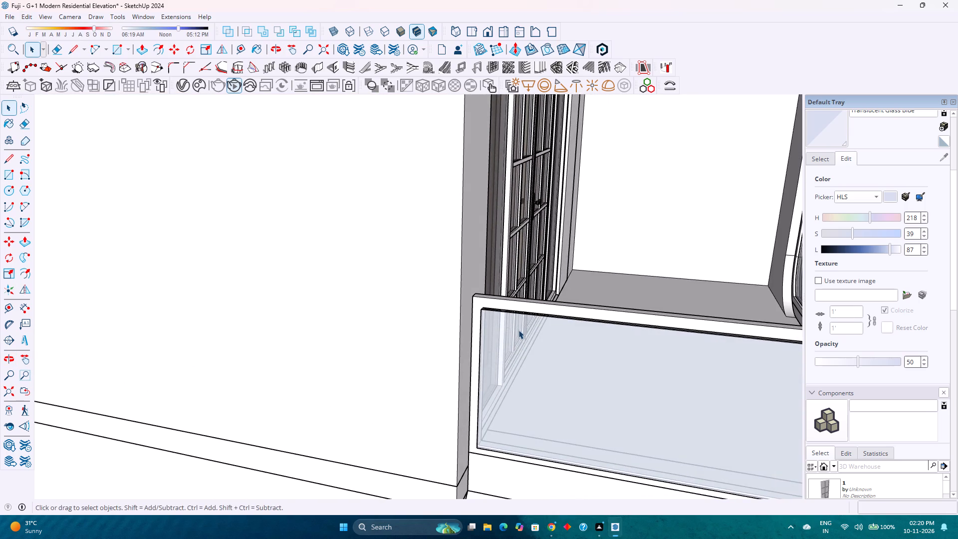
{"action": "scroll", "coordinate": [518, 330], "scroll_direction": "up", "scroll_amount": 3}
{"action": "double_click", "coordinate": [513, 326]}
{"action": "scroll", "coordinate": [513, 325], "scroll_direction": "up", "scroll_amount": 3}
{"action": "double_click", "coordinate": [504, 320]}
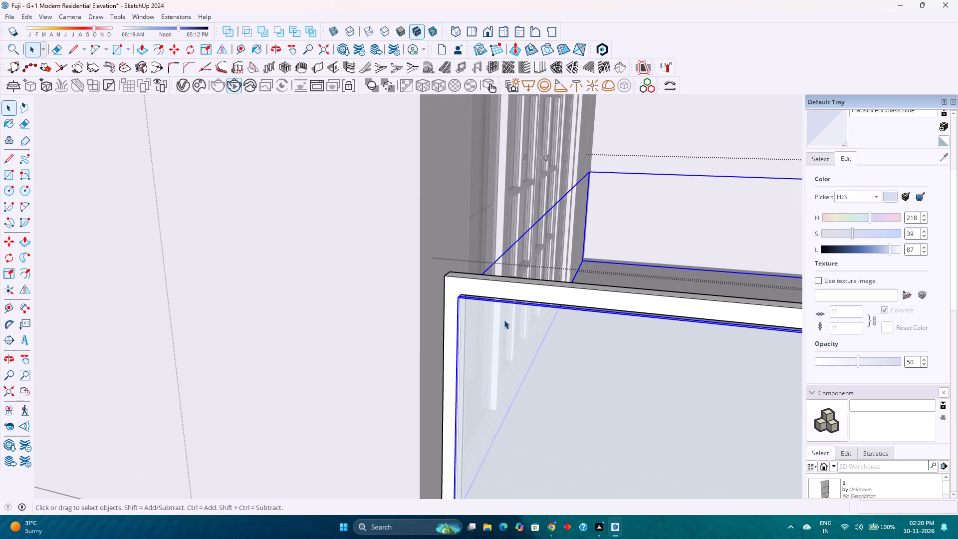
{"action": "double_click", "coordinate": [488, 312]}
{"action": "middle_click_drag", "start_coordinate": [489, 361], "coordinate": [480, 229], "text": "shift"}
{"action": "middle_click", "coordinate": [480, 229], "text": "shift"}
{"action": "middle_click_drag", "start_coordinate": [485, 294], "coordinate": [461, 346]}
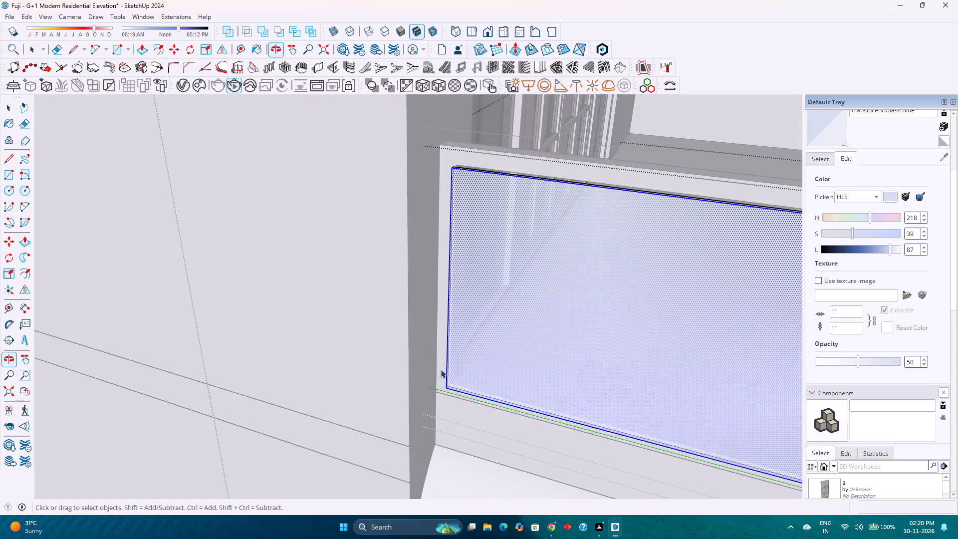
{"action": "scroll", "coordinate": [441, 372], "scroll_direction": "up", "scroll_amount": 14}
{"action": "middle_click_drag", "start_coordinate": [458, 377], "coordinate": [369, 409]}
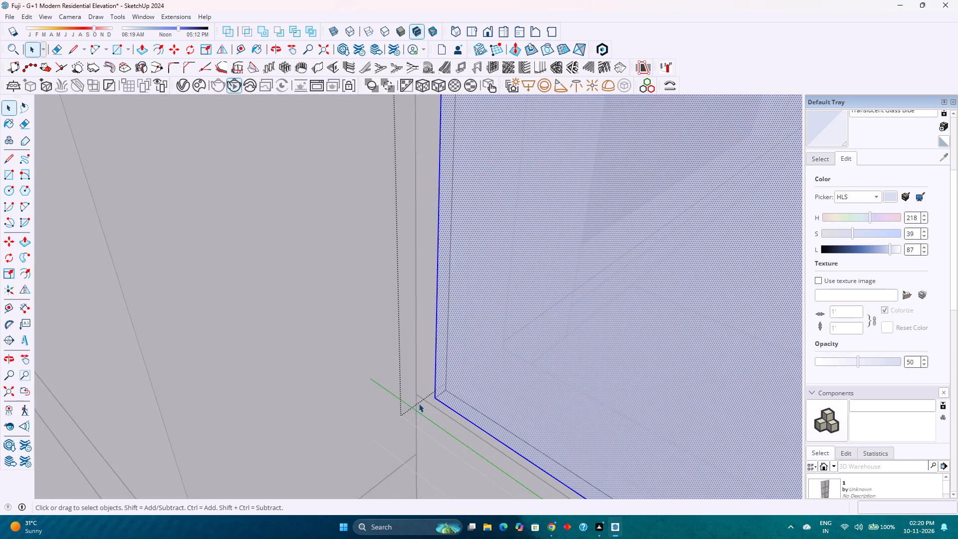
{"action": "scroll", "coordinate": [435, 401], "scroll_direction": "up", "scroll_amount": 5}
{"action": "key", "text": "m"}
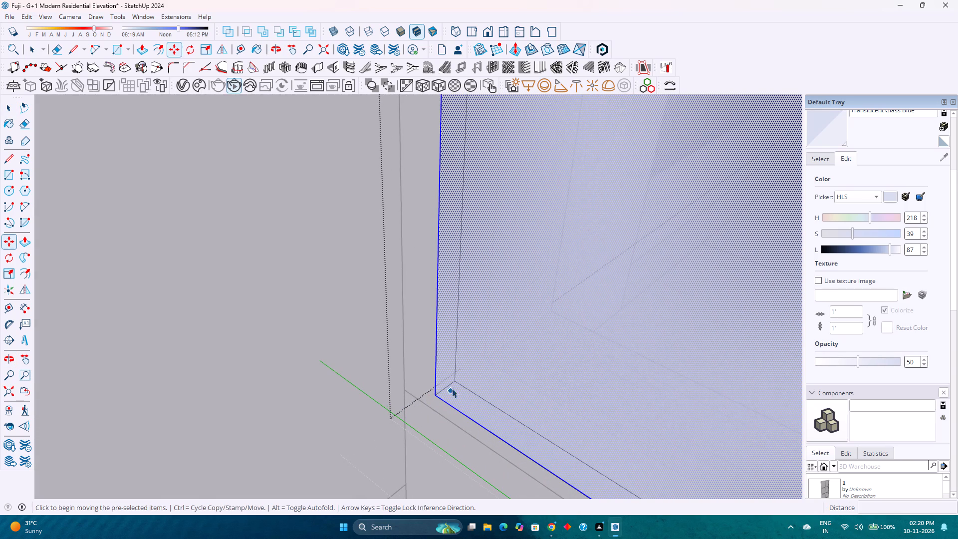
{"action": "key", "text": "space"}
{"action": "triple_click", "coordinate": [482, 367]}
{"action": "left_click", "coordinate": [482, 367]}
{"action": "key", "text": "m"}
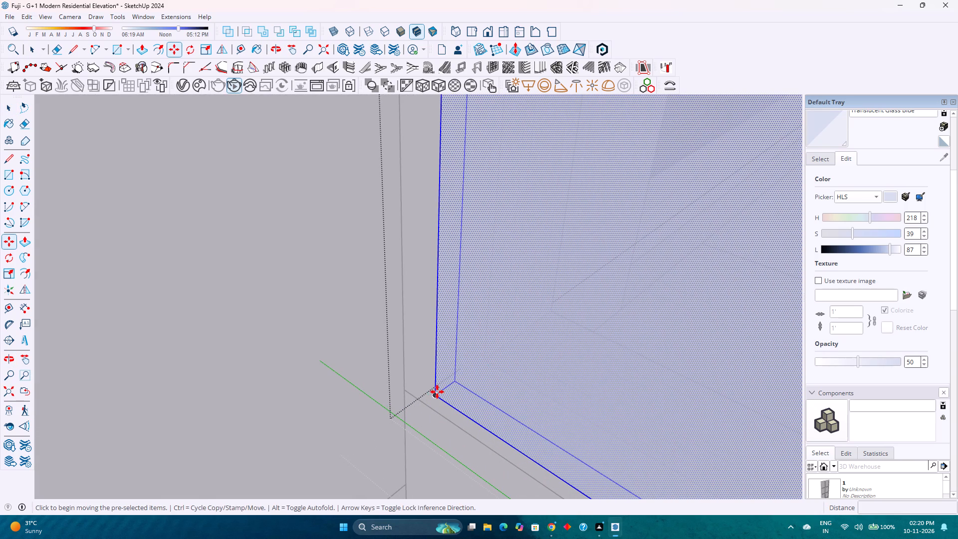
{"action": "left_click", "coordinate": [435, 396]}
{"action": "key", "text": "2"}
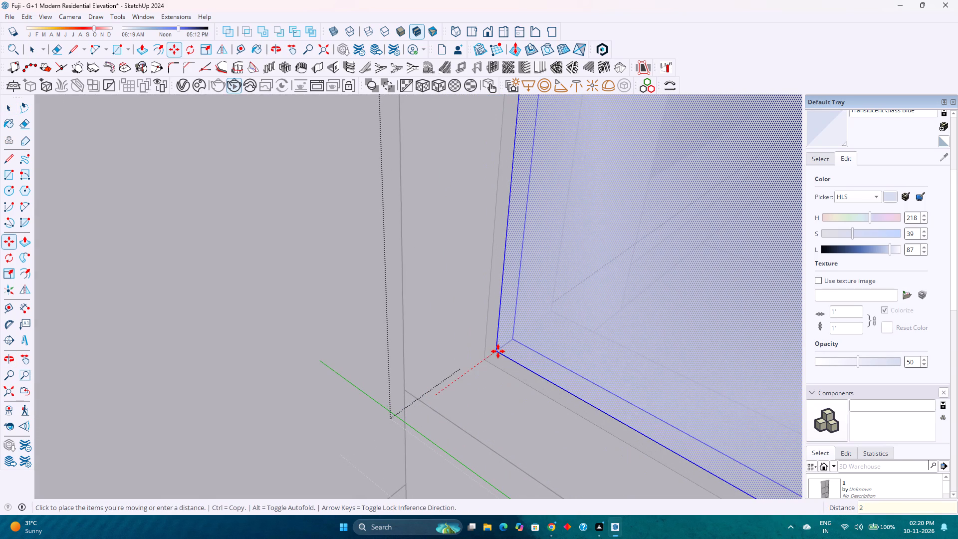
{"action": "key", "text": "Return"}
{"action": "scroll", "coordinate": [536, 328], "scroll_direction": "up", "scroll_amount": 3}
{"action": "middle_click_drag", "start_coordinate": [537, 328], "coordinate": [459, 346]}
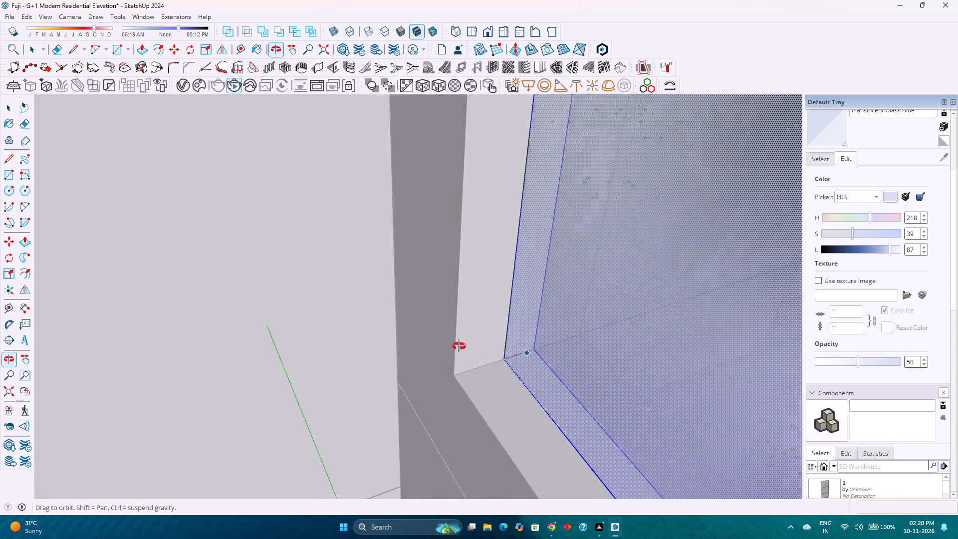
{"action": "middle_click_drag", "start_coordinate": [459, 346], "coordinate": [570, 352]}
{"action": "middle_click", "coordinate": [570, 352]}
{"action": "key", "text": "space"}
{"action": "scroll", "coordinate": [483, 335], "scroll_direction": "down", "scroll_amount": 5}
{"action": "key", "text": "Escape"}
{"action": "scroll", "coordinate": [479, 335], "scroll_direction": "down", "scroll_amount": 6}
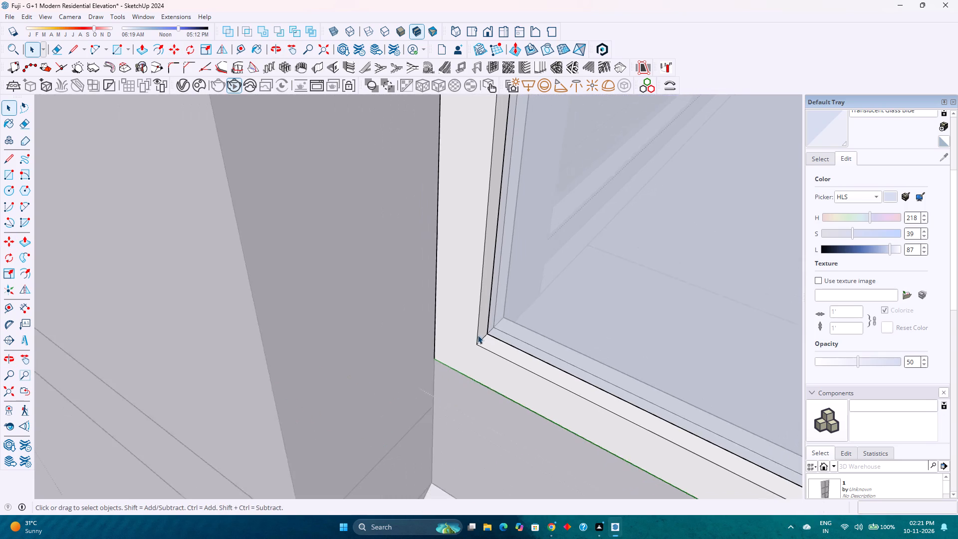
{"action": "scroll", "coordinate": [478, 335], "scroll_direction": "down", "scroll_amount": 20}
{"action": "scroll", "coordinate": [478, 335], "scroll_direction": "down", "scroll_amount": 5}
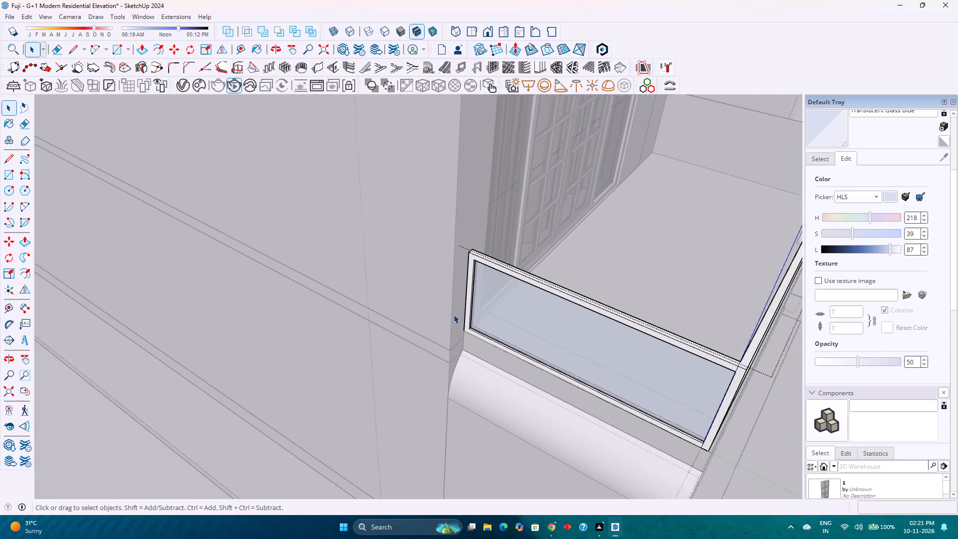
{"action": "scroll", "coordinate": [454, 314], "scroll_direction": "down", "scroll_amount": 5}
{"action": "middle_click_drag", "start_coordinate": [620, 380], "coordinate": [417, 280]}
{"action": "middle_click", "coordinate": [416, 279]}
{"action": "scroll", "coordinate": [416, 279], "scroll_direction": "down", "scroll_amount": 4}
{"action": "left_click", "coordinate": [363, 311]}
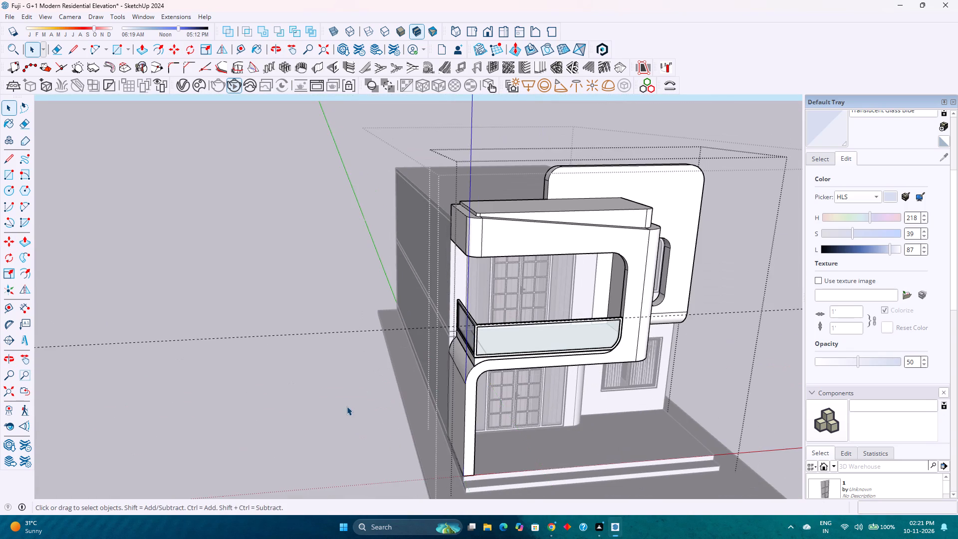
{"action": "left_click", "coordinate": [349, 409]}
Delete the long horizontal guide line crossing the balcony inside the elevation group, and leave the group.
{"action": "left_click_drag", "start_coordinate": [368, 437], "coordinate": [196, 245]}
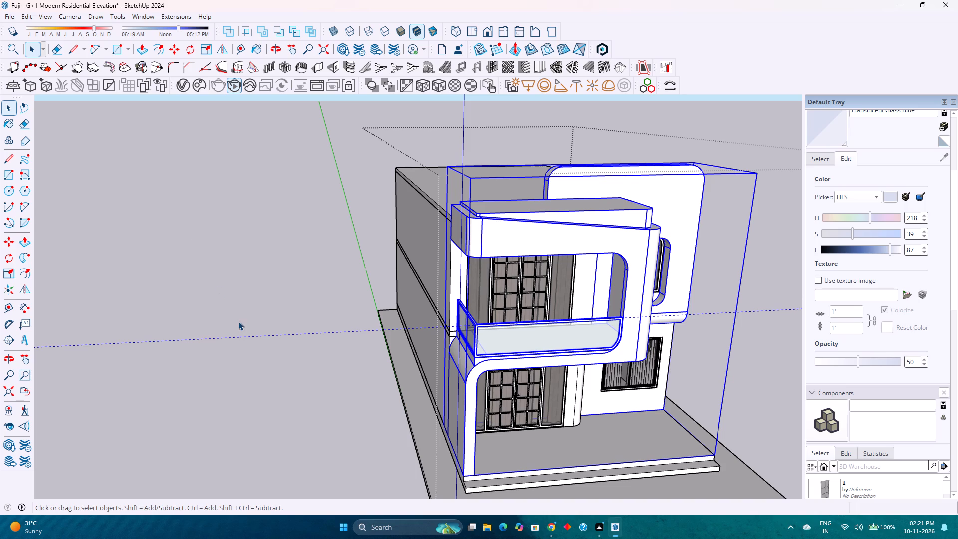
{"action": "double_click", "coordinate": [535, 348]}
{"action": "left_click_drag", "start_coordinate": [215, 417], "coordinate": [113, 263]}
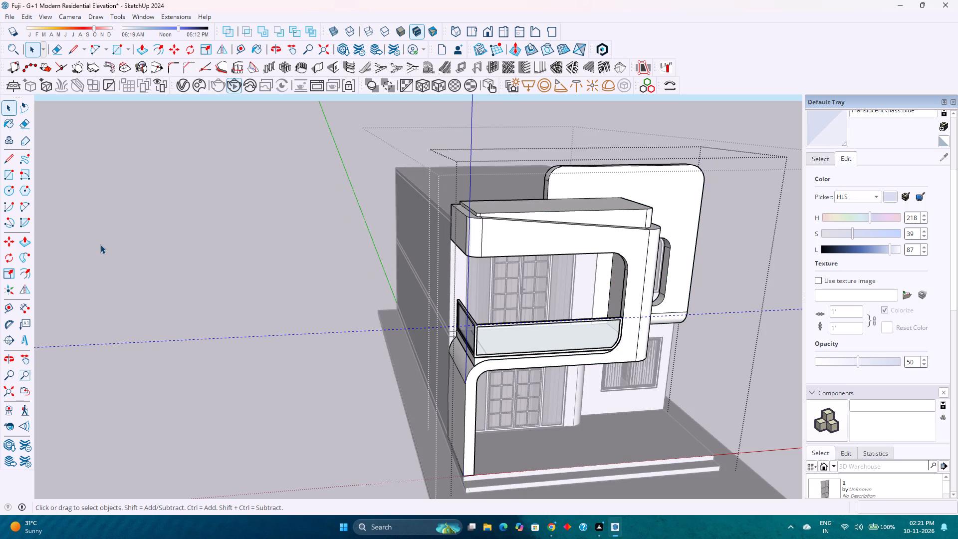
{"action": "key", "text": "Delete"}
{"action": "scroll", "coordinate": [387, 391], "scroll_direction": "down", "scroll_amount": 7}
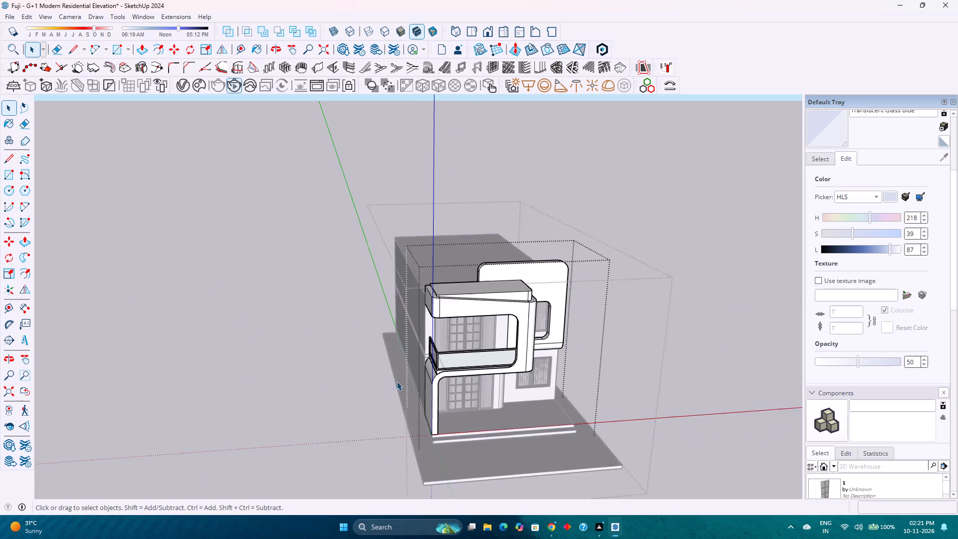
{"action": "scroll", "coordinate": [397, 381], "scroll_direction": "down", "scroll_amount": 1}
{"action": "left_click", "coordinate": [652, 369]}
Bring the whole front elevation into view and save the model.
{"action": "middle_click_drag", "start_coordinate": [631, 417], "coordinate": [515, 299]}
{"action": "scroll", "coordinate": [507, 300], "scroll_direction": "up", "scroll_amount": 3}
{"action": "middle_click_drag", "start_coordinate": [487, 302], "coordinate": [555, 319]}
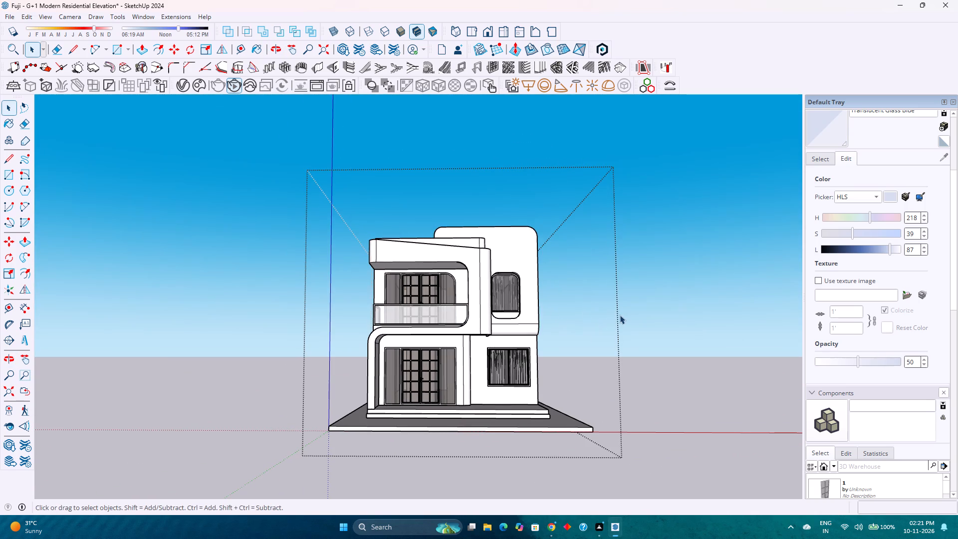
{"action": "key", "text": "ctrl+s"}
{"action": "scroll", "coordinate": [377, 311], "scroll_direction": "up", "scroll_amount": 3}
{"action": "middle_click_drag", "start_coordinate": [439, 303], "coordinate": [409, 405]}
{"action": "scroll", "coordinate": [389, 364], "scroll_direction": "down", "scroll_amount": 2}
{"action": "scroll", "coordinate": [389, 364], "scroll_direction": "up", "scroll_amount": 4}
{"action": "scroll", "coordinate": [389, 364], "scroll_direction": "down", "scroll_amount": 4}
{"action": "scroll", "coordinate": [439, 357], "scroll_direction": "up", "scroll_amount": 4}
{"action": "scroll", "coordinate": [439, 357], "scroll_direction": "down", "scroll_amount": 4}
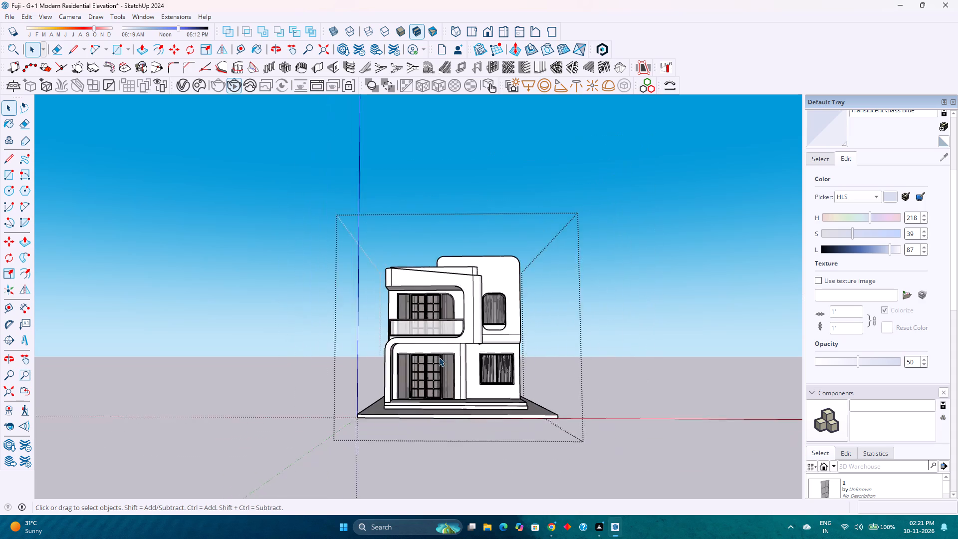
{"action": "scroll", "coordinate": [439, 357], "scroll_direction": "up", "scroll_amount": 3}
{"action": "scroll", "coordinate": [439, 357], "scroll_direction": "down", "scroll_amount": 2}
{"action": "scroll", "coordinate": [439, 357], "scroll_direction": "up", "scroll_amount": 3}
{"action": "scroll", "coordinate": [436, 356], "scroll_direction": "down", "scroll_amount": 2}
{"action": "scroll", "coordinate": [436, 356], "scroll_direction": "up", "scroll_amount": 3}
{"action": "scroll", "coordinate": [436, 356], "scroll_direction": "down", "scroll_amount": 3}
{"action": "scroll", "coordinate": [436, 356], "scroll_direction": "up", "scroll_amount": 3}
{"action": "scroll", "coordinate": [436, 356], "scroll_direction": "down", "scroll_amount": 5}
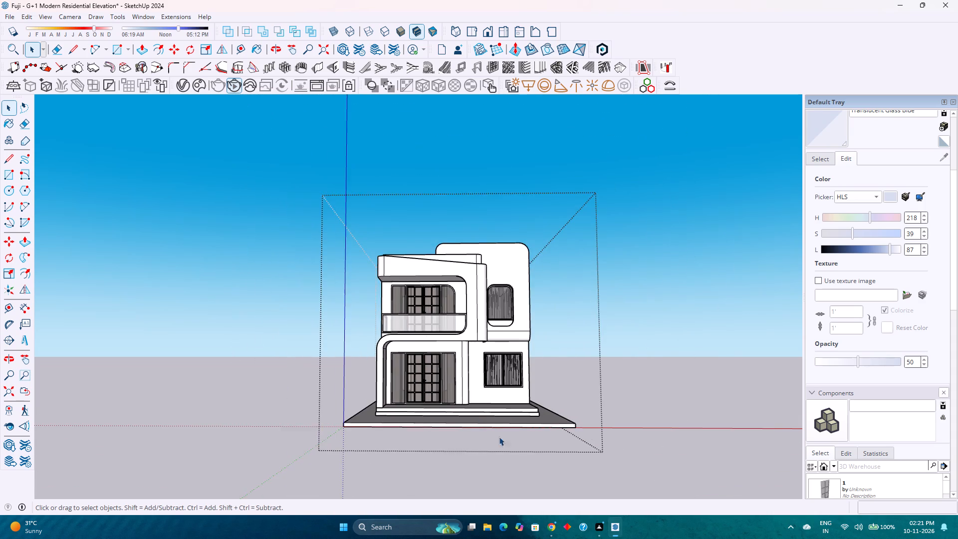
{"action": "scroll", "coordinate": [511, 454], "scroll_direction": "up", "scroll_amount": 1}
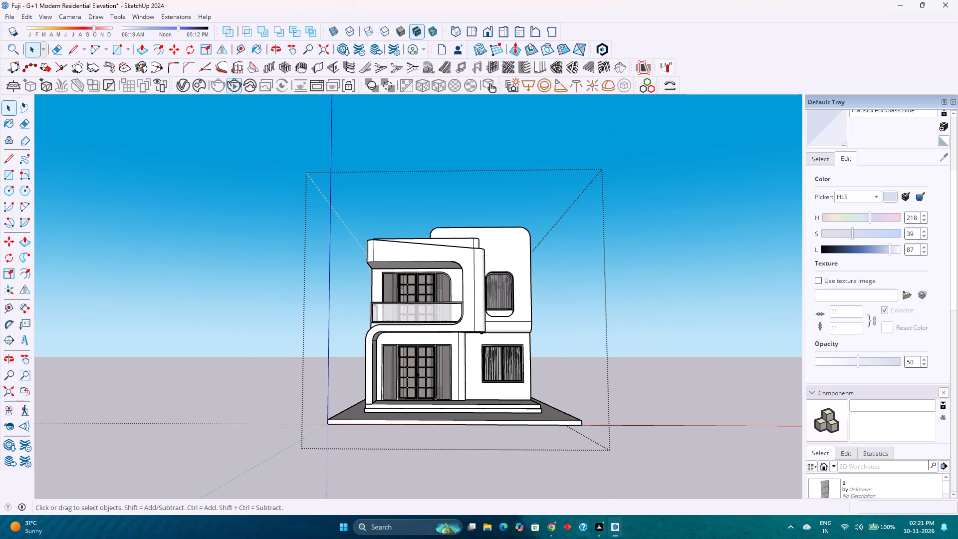
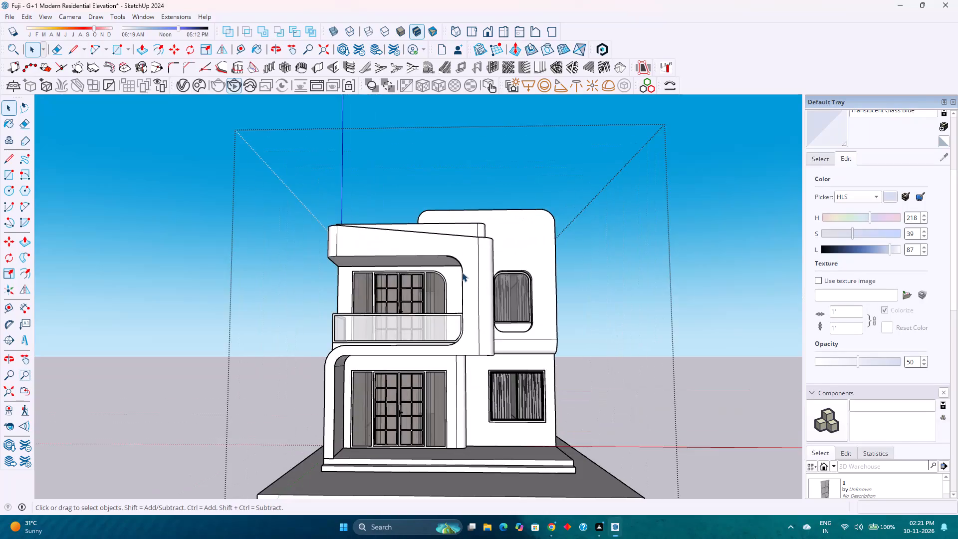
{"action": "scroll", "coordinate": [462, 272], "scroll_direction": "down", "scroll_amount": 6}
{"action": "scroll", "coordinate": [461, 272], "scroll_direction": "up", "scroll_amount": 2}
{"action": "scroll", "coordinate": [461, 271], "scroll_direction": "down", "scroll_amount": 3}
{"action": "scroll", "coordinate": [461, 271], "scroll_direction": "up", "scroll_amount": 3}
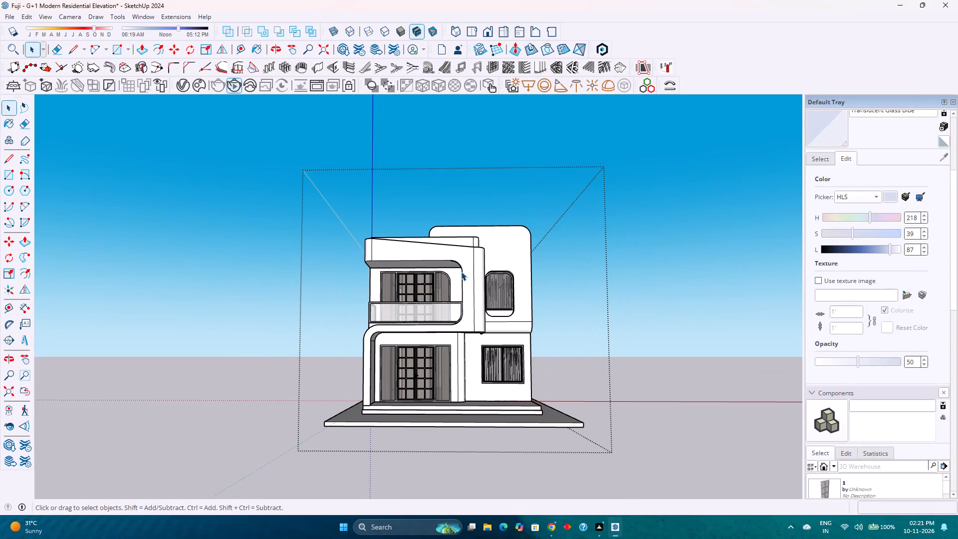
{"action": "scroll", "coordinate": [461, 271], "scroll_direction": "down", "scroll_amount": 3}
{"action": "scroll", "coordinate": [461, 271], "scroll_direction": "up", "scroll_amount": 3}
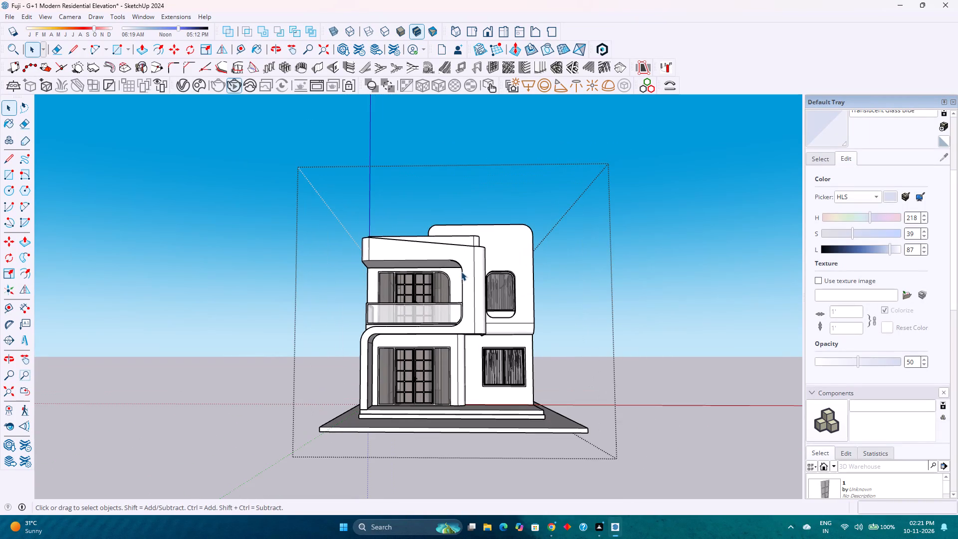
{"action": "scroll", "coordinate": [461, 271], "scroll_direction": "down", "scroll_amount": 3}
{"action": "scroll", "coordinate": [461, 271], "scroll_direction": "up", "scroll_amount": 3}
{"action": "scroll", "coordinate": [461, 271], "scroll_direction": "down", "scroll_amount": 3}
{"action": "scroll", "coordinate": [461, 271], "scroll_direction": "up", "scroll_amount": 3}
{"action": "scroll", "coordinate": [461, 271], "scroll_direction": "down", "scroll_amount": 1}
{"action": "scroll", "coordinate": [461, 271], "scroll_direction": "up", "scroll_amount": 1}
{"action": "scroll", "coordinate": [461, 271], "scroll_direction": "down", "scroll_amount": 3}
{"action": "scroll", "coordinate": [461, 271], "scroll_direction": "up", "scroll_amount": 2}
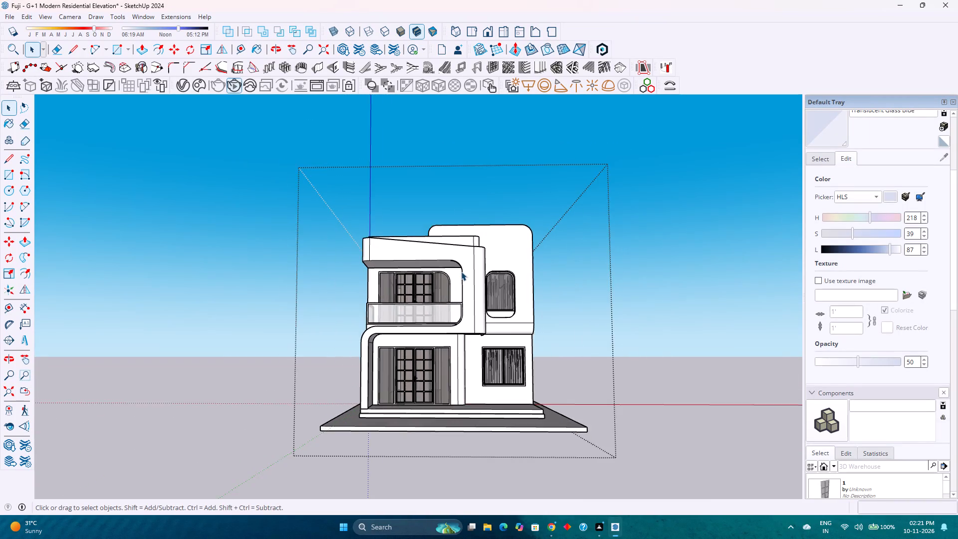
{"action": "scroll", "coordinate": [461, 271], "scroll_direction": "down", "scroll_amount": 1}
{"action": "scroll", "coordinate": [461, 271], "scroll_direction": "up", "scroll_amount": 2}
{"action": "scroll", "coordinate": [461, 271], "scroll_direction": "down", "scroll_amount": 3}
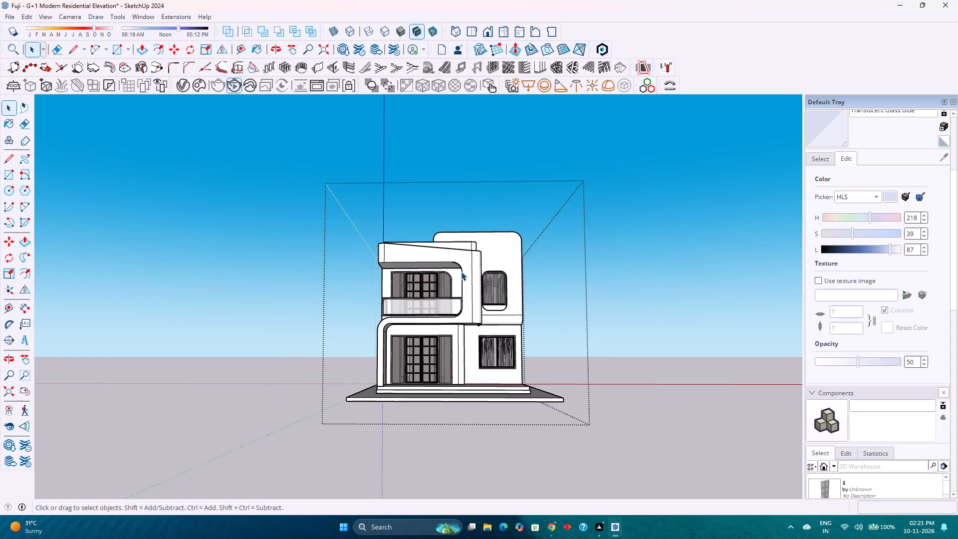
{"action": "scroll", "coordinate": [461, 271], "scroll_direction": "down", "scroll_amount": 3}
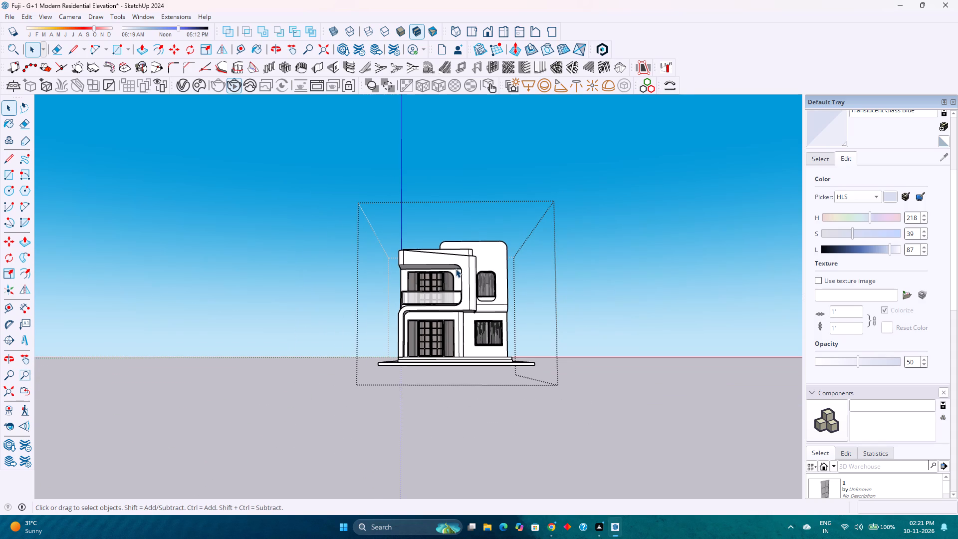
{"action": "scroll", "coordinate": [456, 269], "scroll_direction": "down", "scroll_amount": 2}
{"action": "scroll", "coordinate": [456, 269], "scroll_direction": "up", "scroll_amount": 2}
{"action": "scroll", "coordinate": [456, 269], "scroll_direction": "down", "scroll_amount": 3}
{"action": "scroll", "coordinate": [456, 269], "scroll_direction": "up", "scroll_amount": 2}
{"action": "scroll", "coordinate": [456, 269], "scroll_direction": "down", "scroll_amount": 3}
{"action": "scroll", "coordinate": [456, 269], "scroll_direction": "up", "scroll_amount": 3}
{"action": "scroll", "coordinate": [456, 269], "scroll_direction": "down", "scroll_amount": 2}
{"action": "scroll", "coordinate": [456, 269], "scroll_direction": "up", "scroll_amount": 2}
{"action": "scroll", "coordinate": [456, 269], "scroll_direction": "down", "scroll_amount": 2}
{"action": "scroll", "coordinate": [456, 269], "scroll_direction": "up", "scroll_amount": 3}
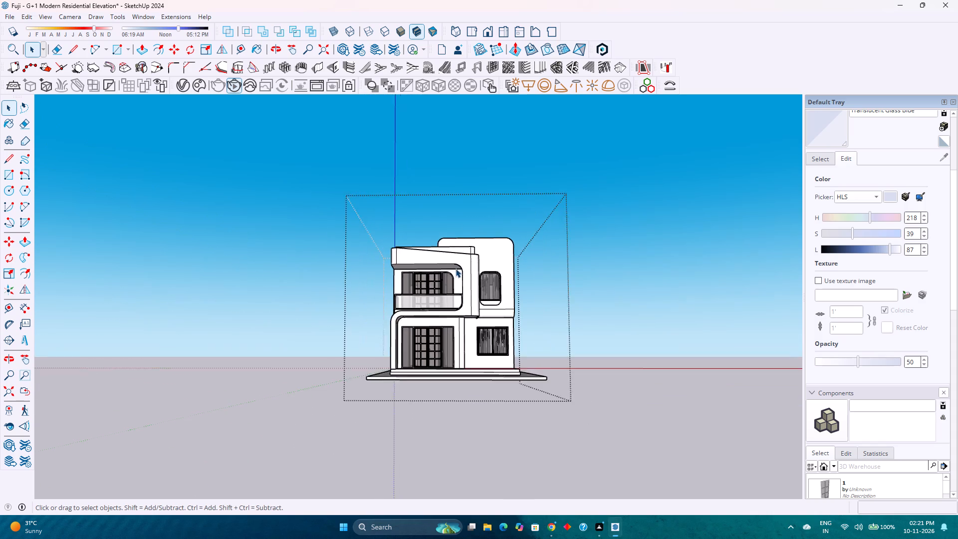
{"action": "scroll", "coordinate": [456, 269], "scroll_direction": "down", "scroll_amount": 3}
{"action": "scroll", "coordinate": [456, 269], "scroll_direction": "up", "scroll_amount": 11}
Open the upper balcony frame group and offset the outline of its ceiling underside face 2" inward.
{"action": "middle_click_drag", "start_coordinate": [384, 267], "coordinate": [458, 215]}
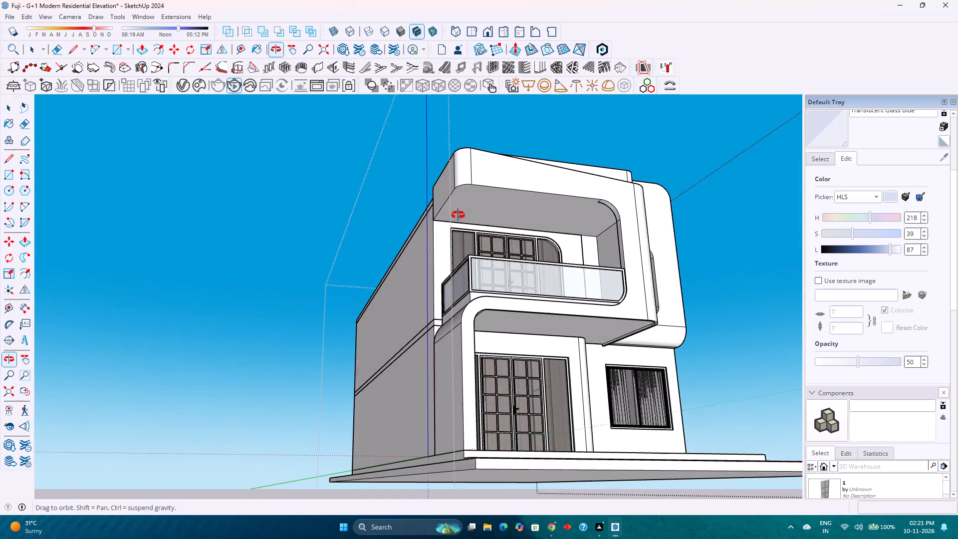
{"action": "middle_click_drag", "start_coordinate": [458, 215], "coordinate": [459, 215]}
{"action": "middle_click", "coordinate": [459, 215]}
{"action": "scroll", "coordinate": [500, 208], "scroll_direction": "up", "scroll_amount": 8}
{"action": "double_click", "coordinate": [506, 209]}
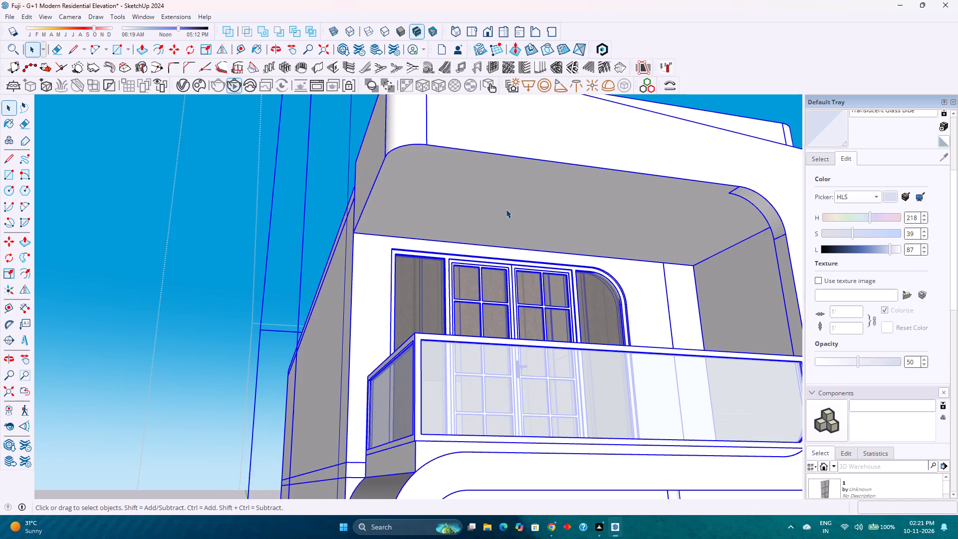
{"action": "scroll", "coordinate": [506, 209], "scroll_direction": "up", "scroll_amount": 3}
{"action": "left_click", "coordinate": [506, 209]}
{"action": "double_click", "coordinate": [506, 209]}
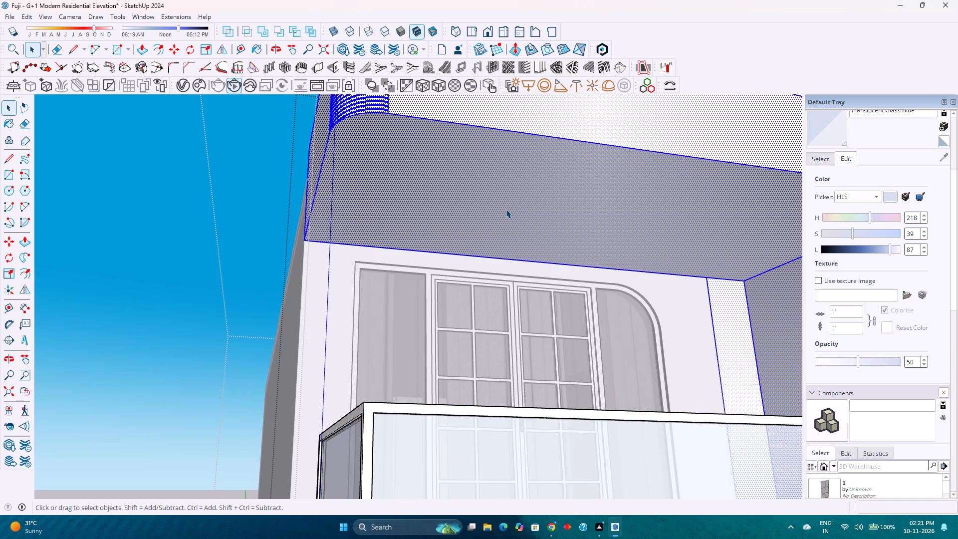
{"action": "scroll", "coordinate": [506, 209], "scroll_direction": "up", "scroll_amount": 2}
{"action": "left_click", "coordinate": [506, 209]}
{"action": "scroll", "coordinate": [498, 232], "scroll_direction": "down", "scroll_amount": 3}
{"action": "middle_click_drag", "start_coordinate": [497, 233], "coordinate": [787, 240]}
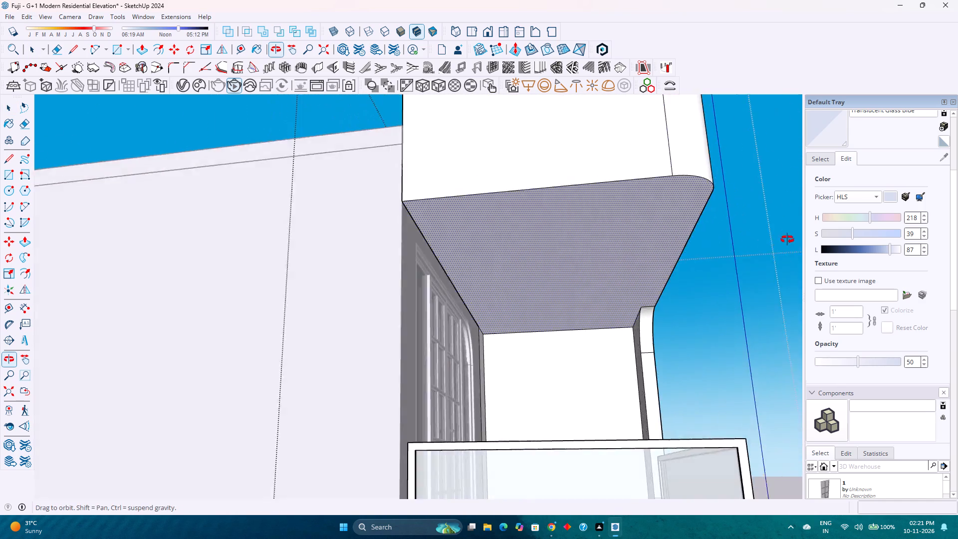
{"action": "middle_click_drag", "start_coordinate": [787, 240], "coordinate": [510, 214]}
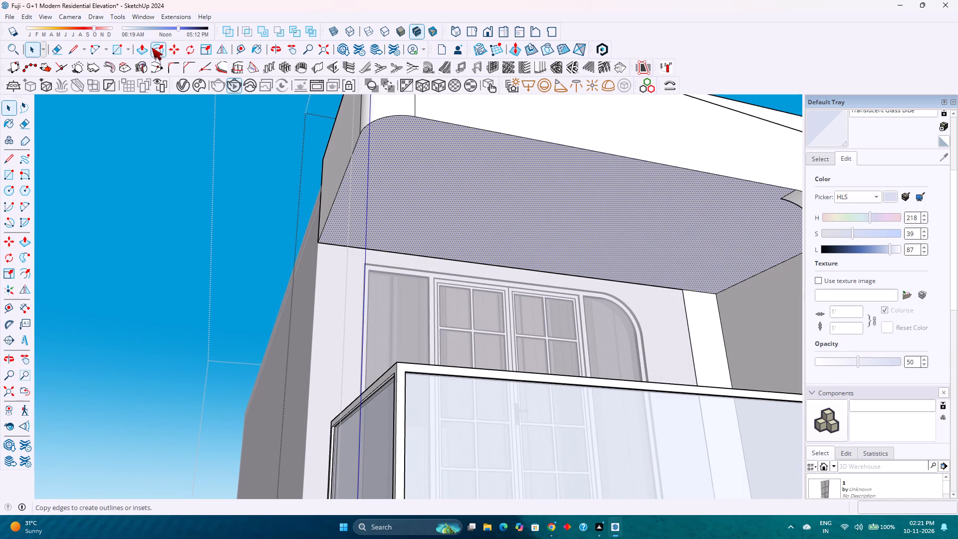
{"action": "left_click", "coordinate": [154, 47]}
{"action": "left_click", "coordinate": [354, 190]}
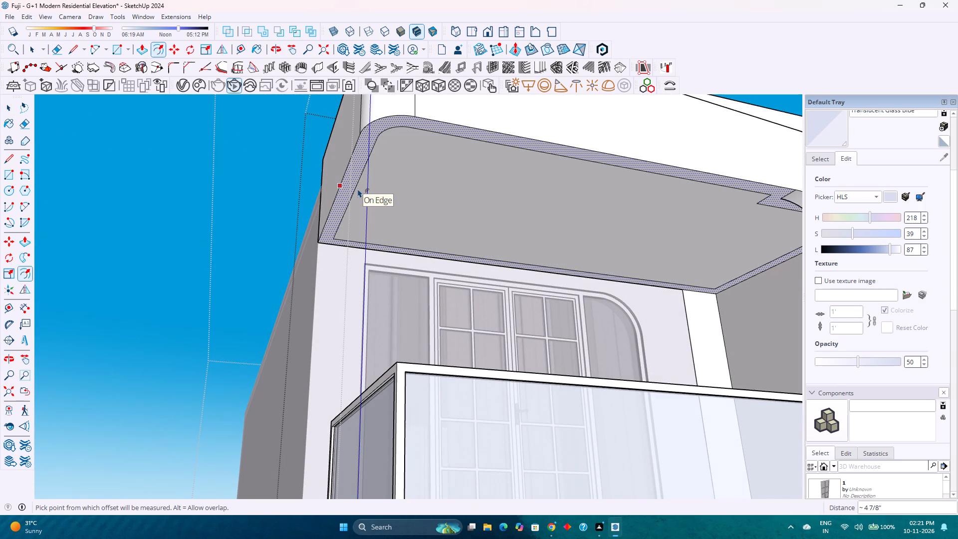
{"action": "key", "text": "2"}
{"action": "key", "text": "Return"}
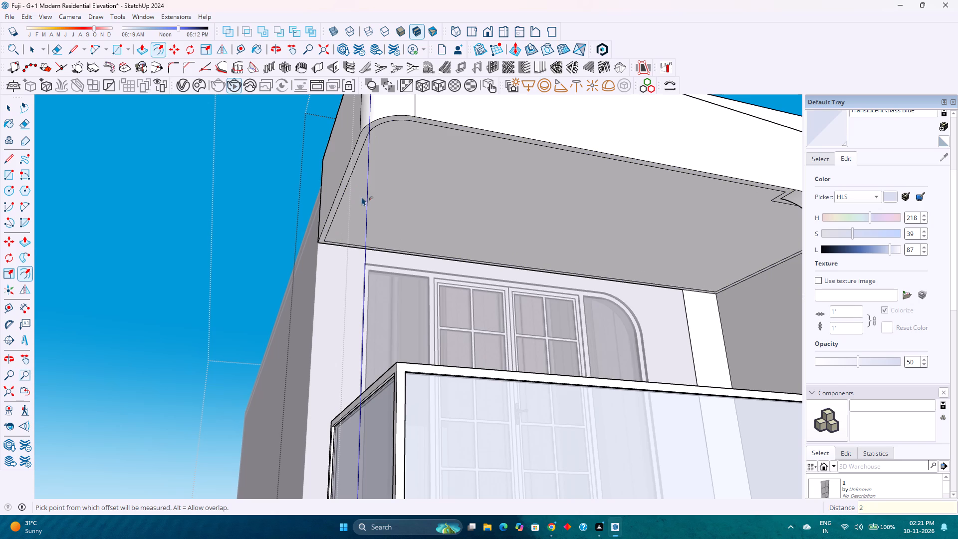
Push the inner balcony ceiling face 6" upward to form a recess within the offset border.
{"action": "key", "text": "p"}
{"action": "key", "text": "Escape"}
{"action": "left_click", "coordinate": [440, 222]}
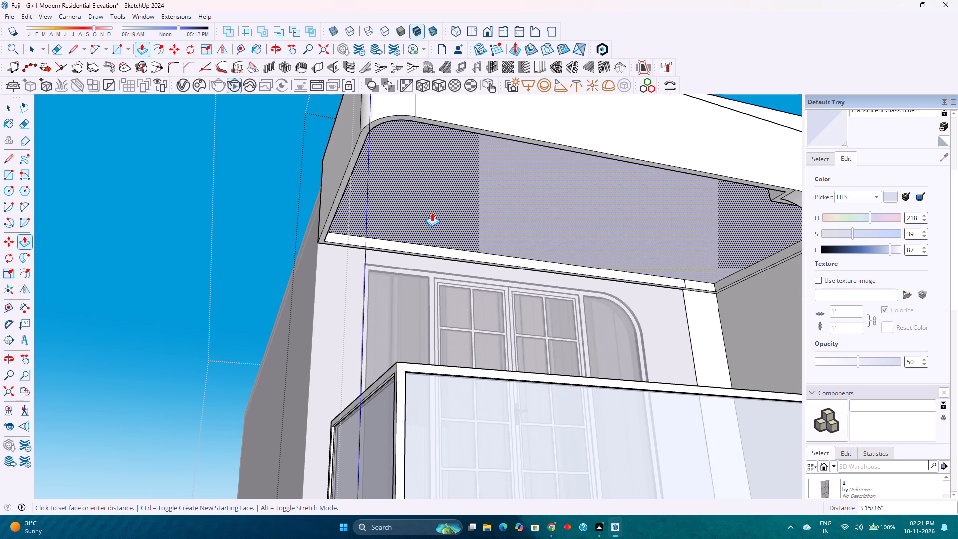
{"action": "key", "text": "6"}
{"action": "key", "text": "Return"}
Erase the stray vertical edge on the recess's rear side face near the inner wall corner.
{"action": "scroll", "coordinate": [444, 226], "scroll_direction": "down", "scroll_amount": 3}
{"action": "middle_click_drag", "start_coordinate": [473, 243], "coordinate": [416, 212]}
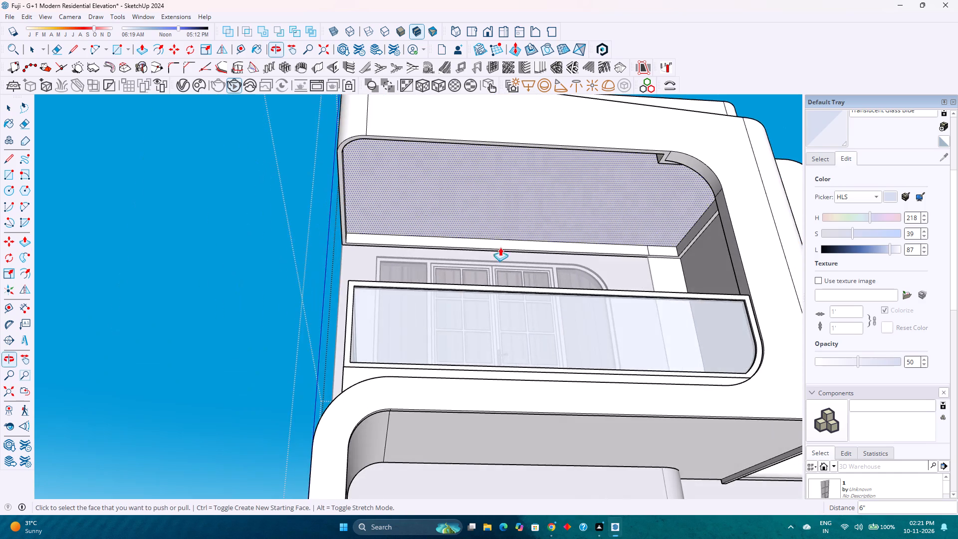
{"action": "scroll", "coordinate": [697, 290], "scroll_direction": "up", "scroll_amount": 9}
{"action": "middle_click_drag", "start_coordinate": [644, 240], "coordinate": [666, 265]}
{"action": "key", "text": "e"}
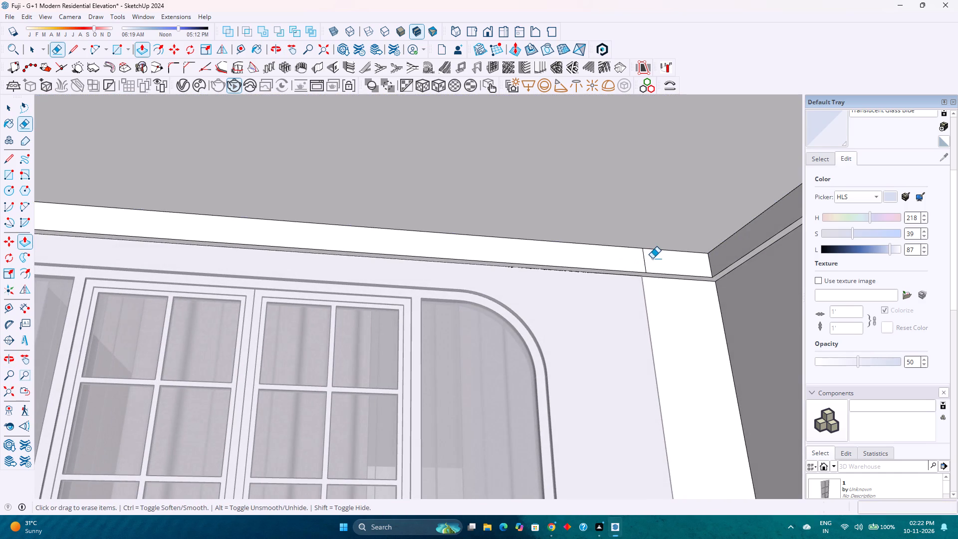
{"action": "left_click_drag", "start_coordinate": [651, 257], "coordinate": [642, 257]}
Examine the recessed balcony ceiling and curved frame from below and several angles, ending in the front view.
{"action": "scroll", "coordinate": [612, 260], "scroll_direction": "down", "scroll_amount": 10}
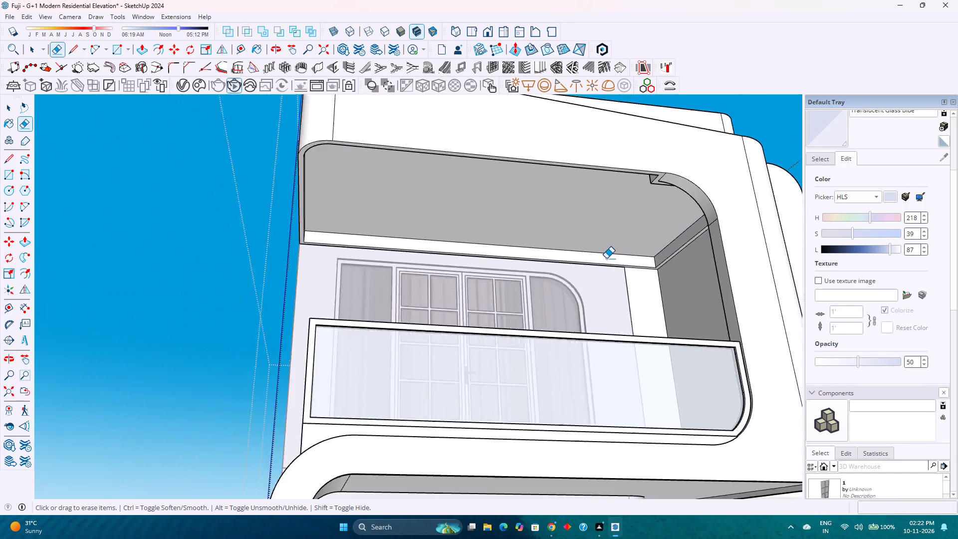
{"action": "scroll", "coordinate": [606, 259], "scroll_direction": "down", "scroll_amount": 6}
{"action": "scroll", "coordinate": [601, 250], "scroll_direction": "up", "scroll_amount": 3}
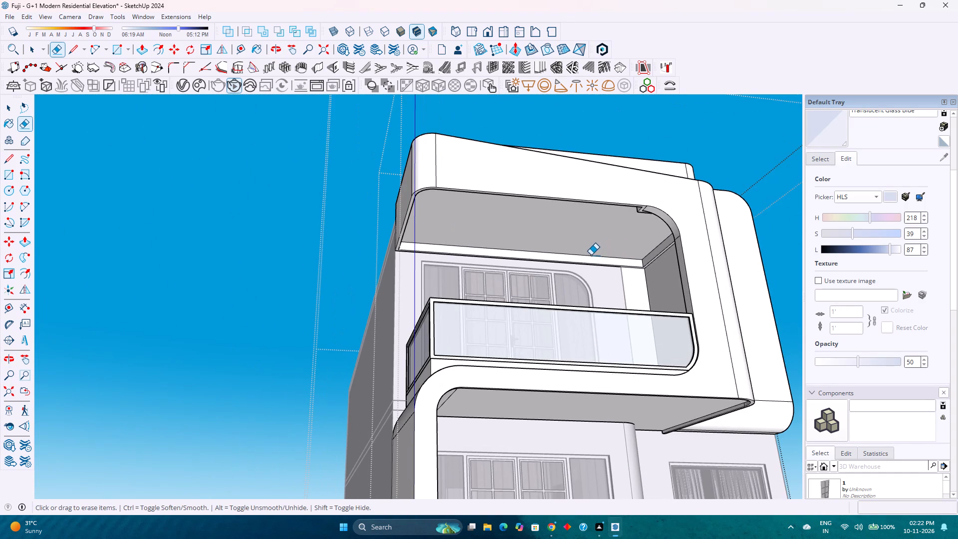
{"action": "scroll", "coordinate": [558, 206], "scroll_direction": "down", "scroll_amount": 1}
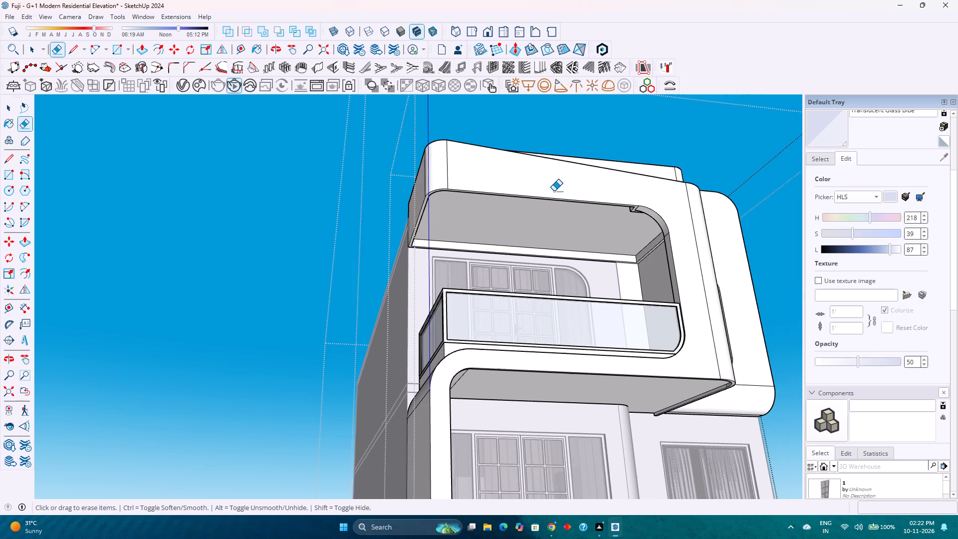
{"action": "scroll", "coordinate": [554, 191], "scroll_direction": "down", "scroll_amount": 2}
{"action": "key", "text": "space"}
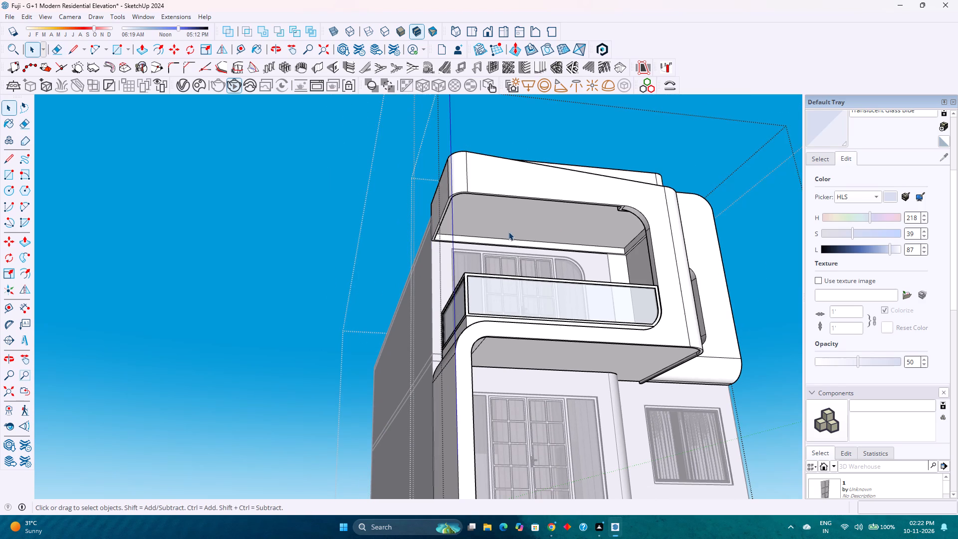
{"action": "scroll", "coordinate": [508, 232], "scroll_direction": "up", "scroll_amount": 5}
{"action": "middle_click_drag", "start_coordinate": [504, 226], "coordinate": [486, 252]}
{"action": "middle_click", "coordinate": [522, 252]}
{"action": "scroll", "coordinate": [523, 252], "scroll_direction": "down", "scroll_amount": 5}
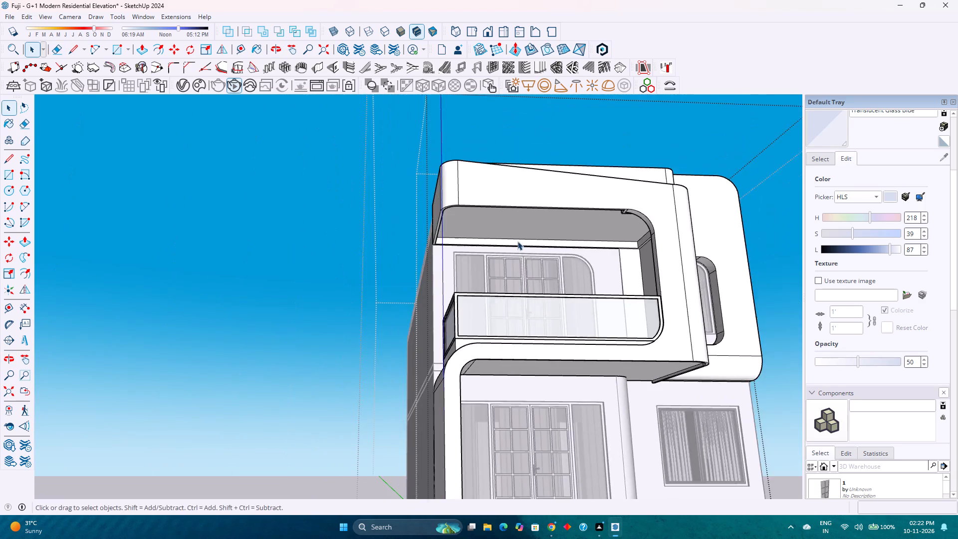
{"action": "middle_click_drag", "start_coordinate": [517, 239], "coordinate": [436, 203]}
{"action": "scroll", "coordinate": [436, 201], "scroll_direction": "down", "scroll_amount": 5}
{"action": "scroll", "coordinate": [428, 150], "scroll_direction": "up", "scroll_amount": 1}
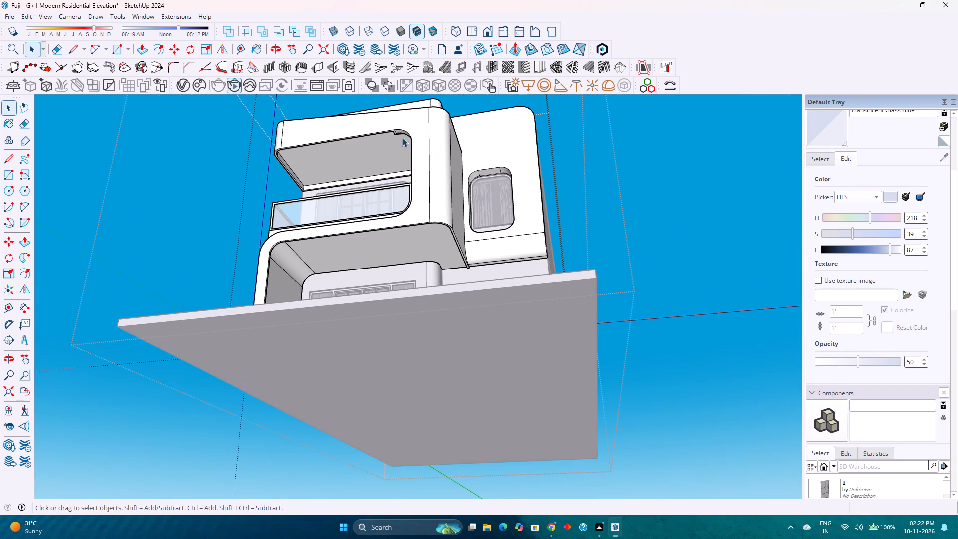
{"action": "middle_click_drag", "start_coordinate": [348, 109], "coordinate": [379, 155]}
{"action": "scroll", "coordinate": [360, 144], "scroll_direction": "down", "scroll_amount": 10}
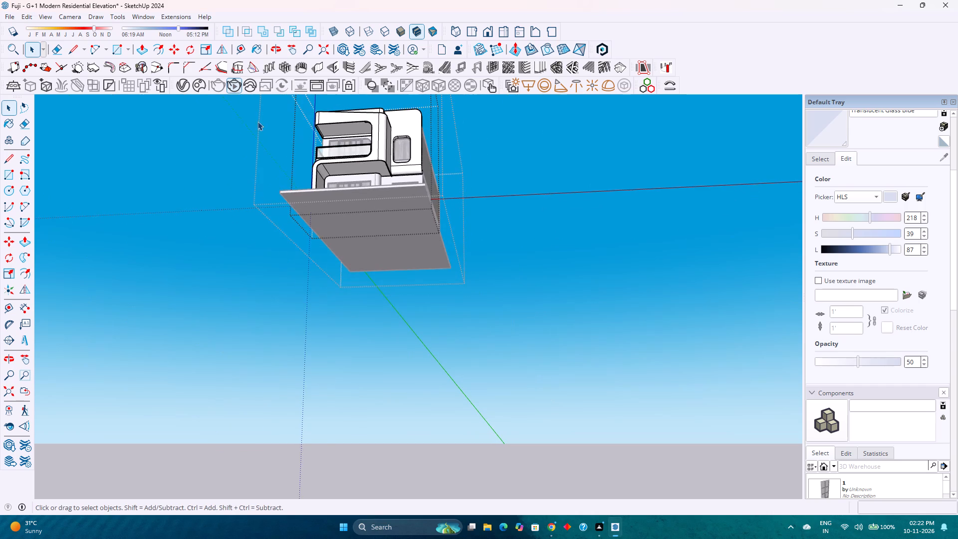
{"action": "scroll", "coordinate": [247, 106], "scroll_direction": "up", "scroll_amount": 10}
{"action": "middle_click_drag", "start_coordinate": [285, 120], "coordinate": [291, 162]}
{"action": "scroll", "coordinate": [292, 160], "scroll_direction": "down", "scroll_amount": 6}
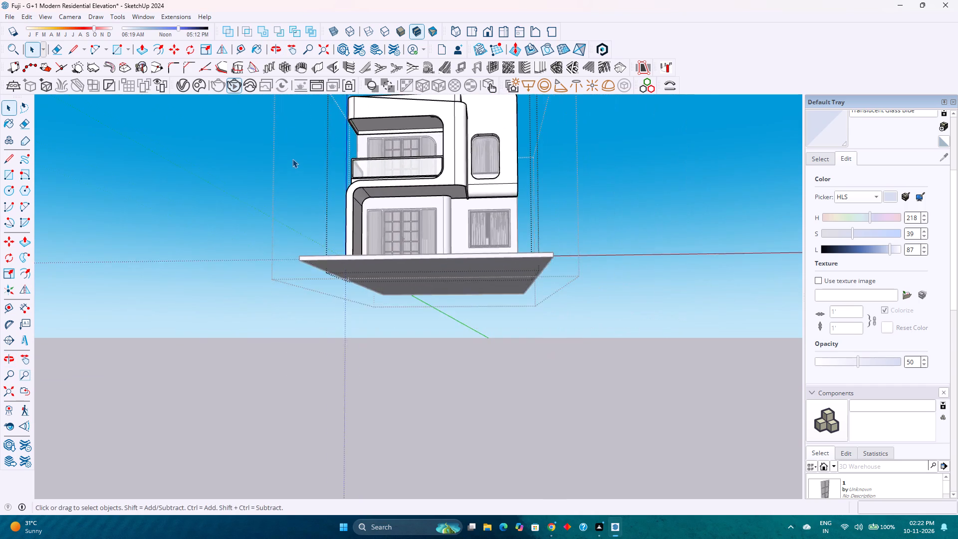
{"action": "scroll", "coordinate": [292, 159], "scroll_direction": "down", "scroll_amount": 8}
{"action": "left_click", "coordinate": [491, 26]}
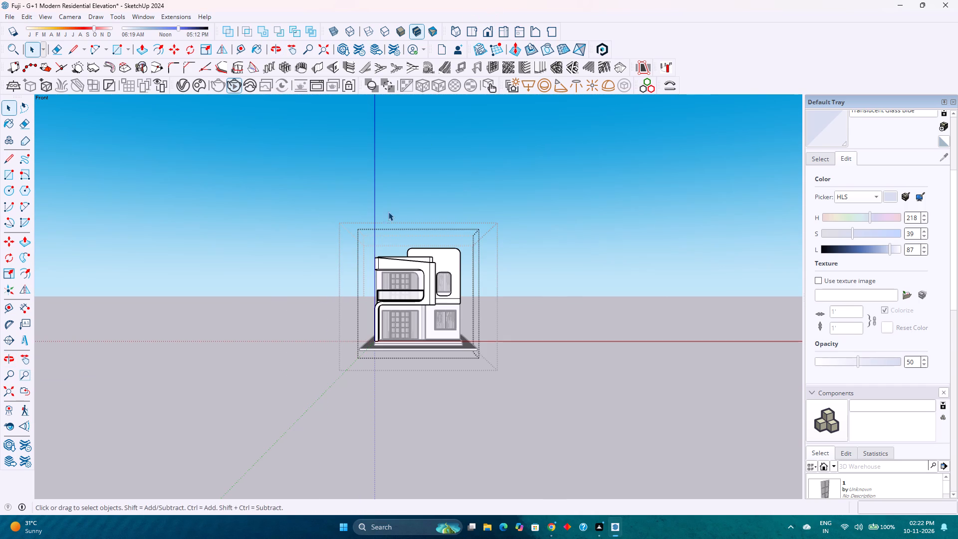
Copy the recessed balcony ceiling face 17' along the red axis, out beyond the building's open balcony side.
{"action": "scroll", "coordinate": [408, 270], "scroll_direction": "up", "scroll_amount": 9}
{"action": "middle_click_drag", "start_coordinate": [396, 286], "coordinate": [416, 260]}
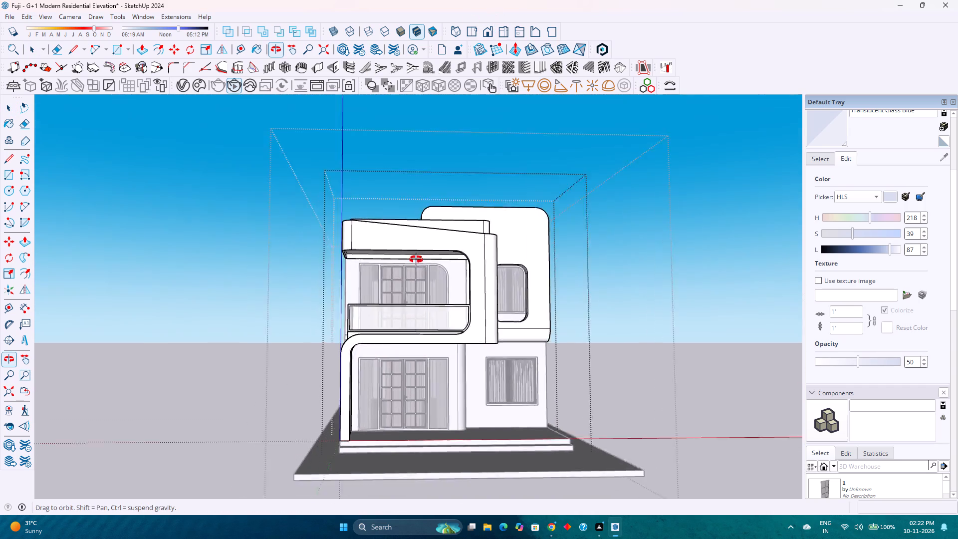
{"action": "middle_click_drag", "start_coordinate": [416, 260], "coordinate": [456, 200]}
{"action": "scroll", "coordinate": [457, 198], "scroll_direction": "up", "scroll_amount": 6}
{"action": "left_click", "coordinate": [460, 199]}
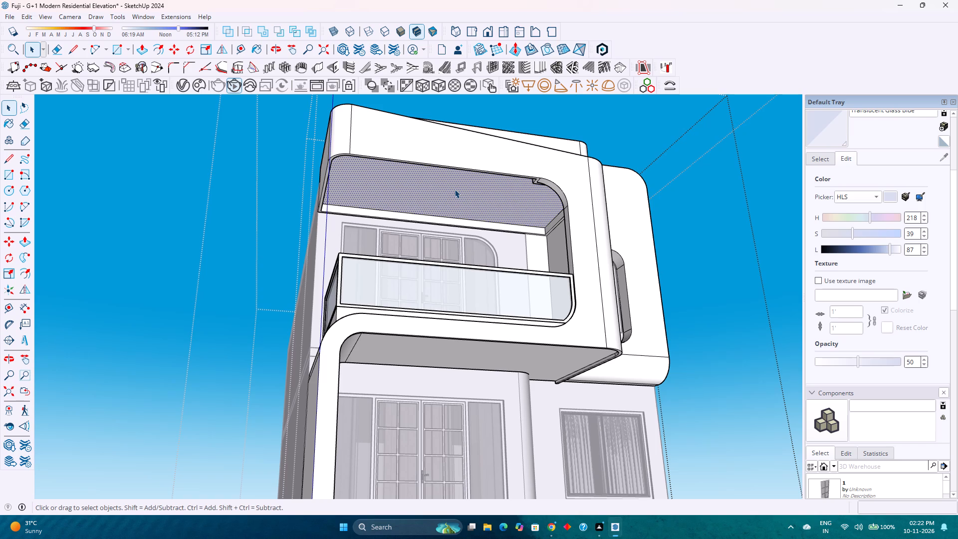
{"action": "key", "text": "m"}
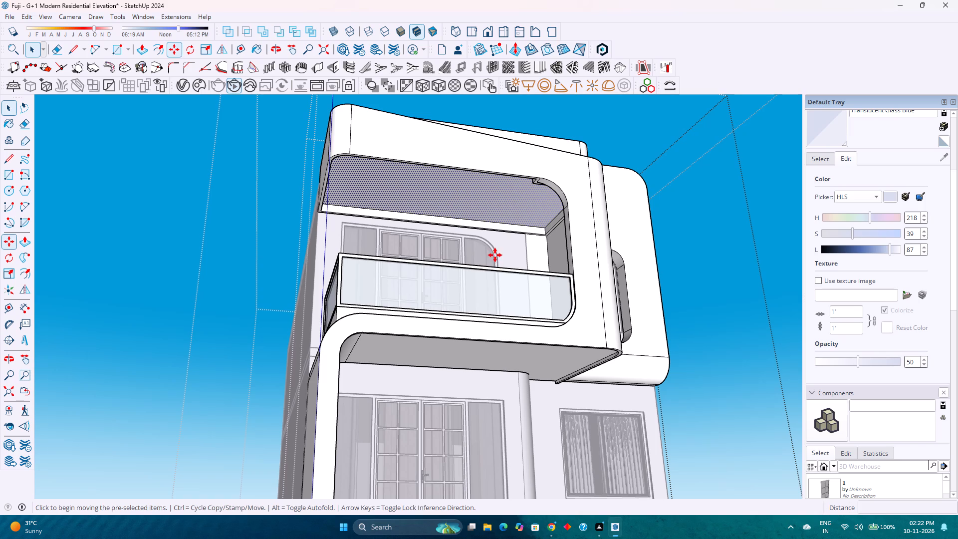
{"action": "scroll", "coordinate": [532, 229], "scroll_direction": "up", "scroll_amount": 8}
{"action": "left_click", "coordinate": [559, 225]}
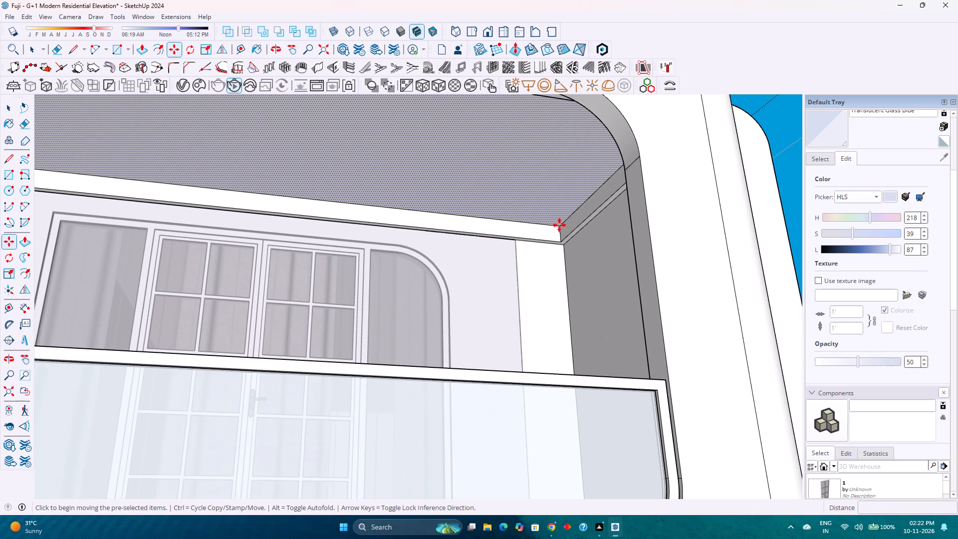
{"action": "scroll", "coordinate": [559, 225], "scroll_direction": "down", "scroll_amount": 9}
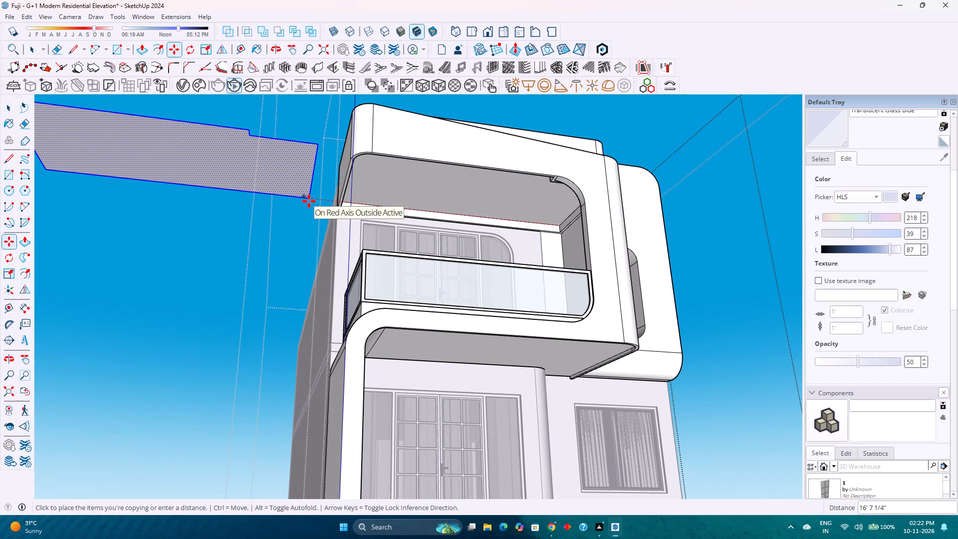
{"action": "type", "text": "17'"}
{"action": "key", "text": "Return"}
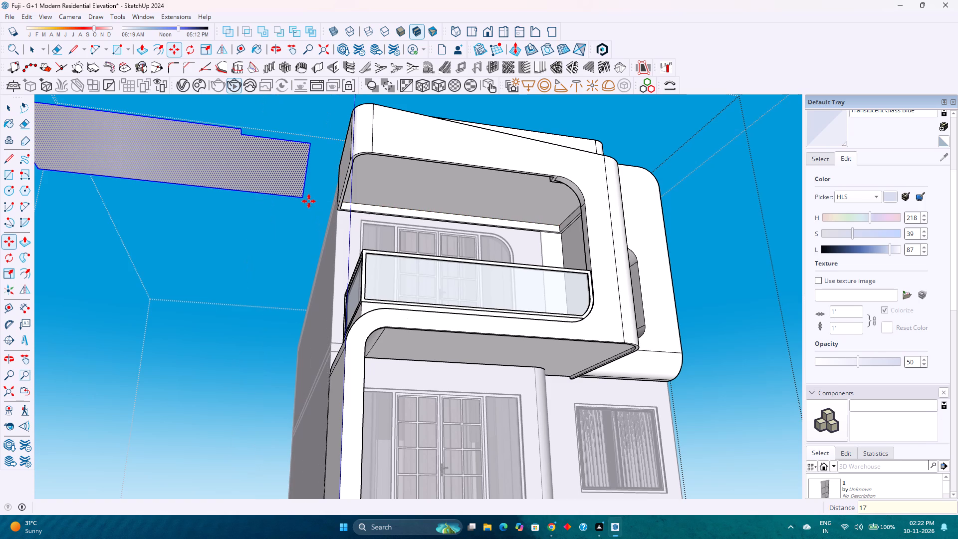
Make the copied ceiling face a group and open that group for editing.
{"action": "right_click", "coordinate": [291, 161]}
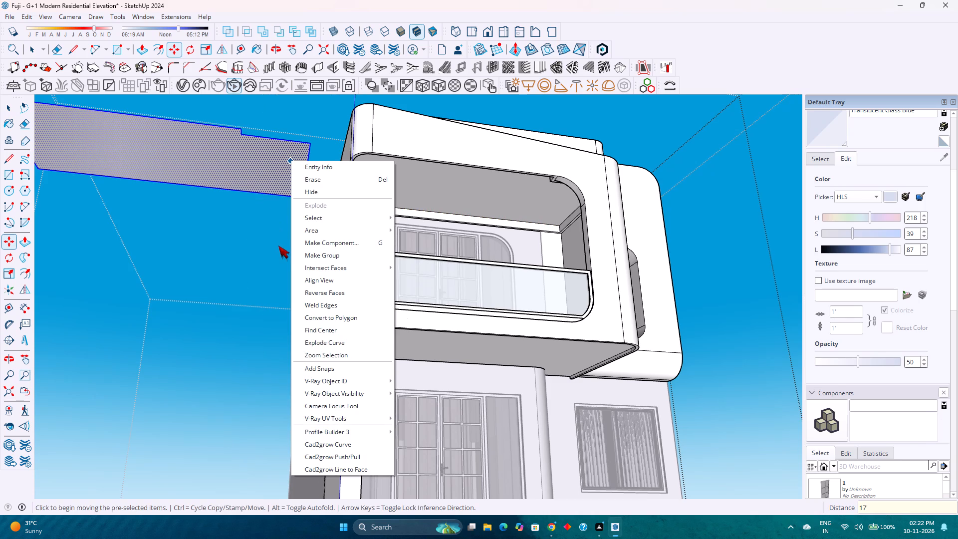
{"action": "left_click", "coordinate": [340, 258]}
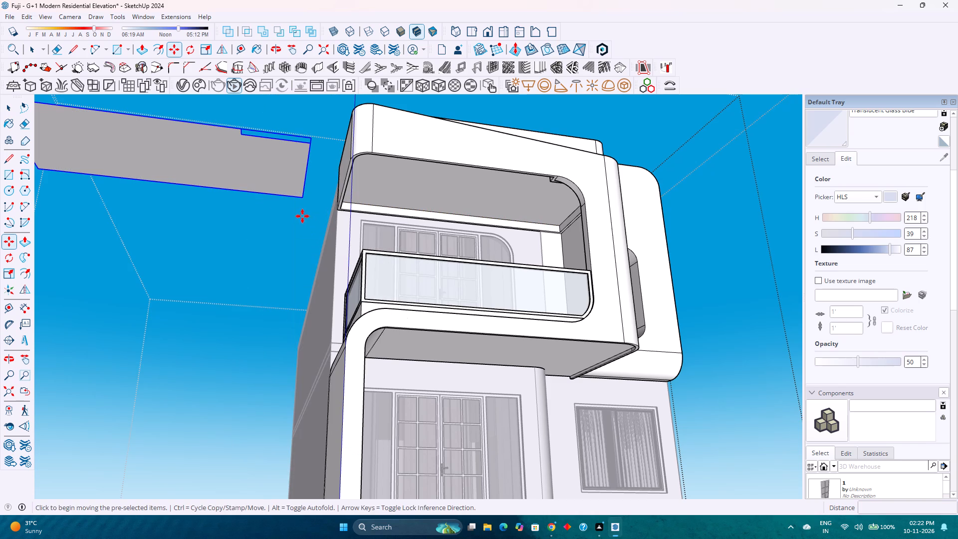
{"action": "key", "text": "space"}
{"action": "double_click", "coordinate": [270, 176]}
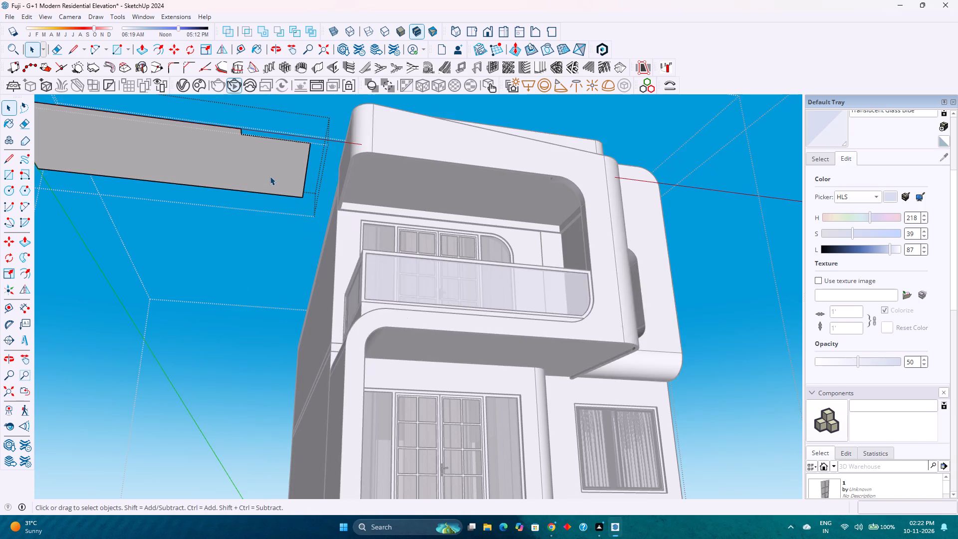
Extrude the copied ceiling face 4" downward to give the panel its thickness.
{"action": "scroll", "coordinate": [270, 176], "scroll_direction": "up", "scroll_amount": 1}
{"action": "middle_click_drag", "start_coordinate": [270, 176], "coordinate": [375, 200], "text": "shift"}
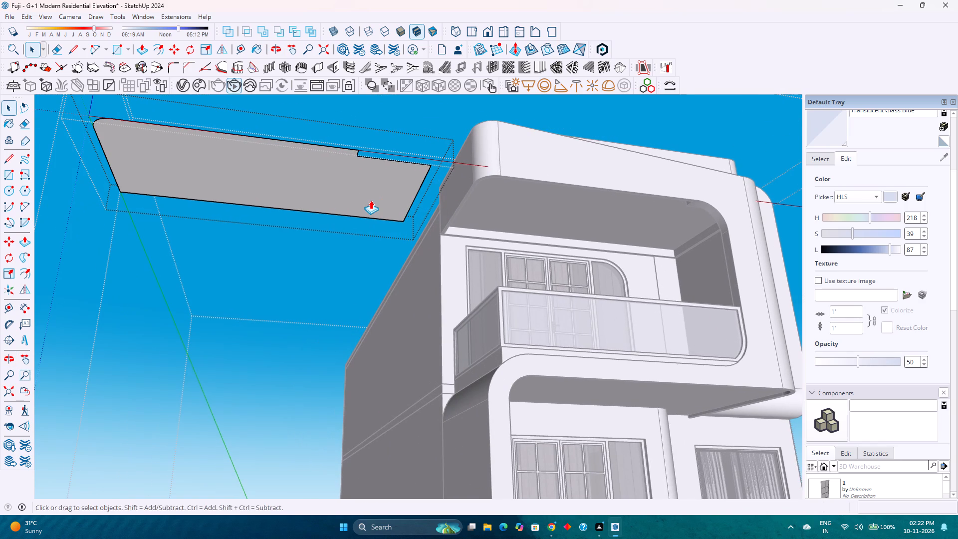
{"action": "key", "text": "p"}
{"action": "left_click", "coordinate": [371, 196]}
{"action": "key", "text": "4"}
{"action": "key", "text": "Return"}
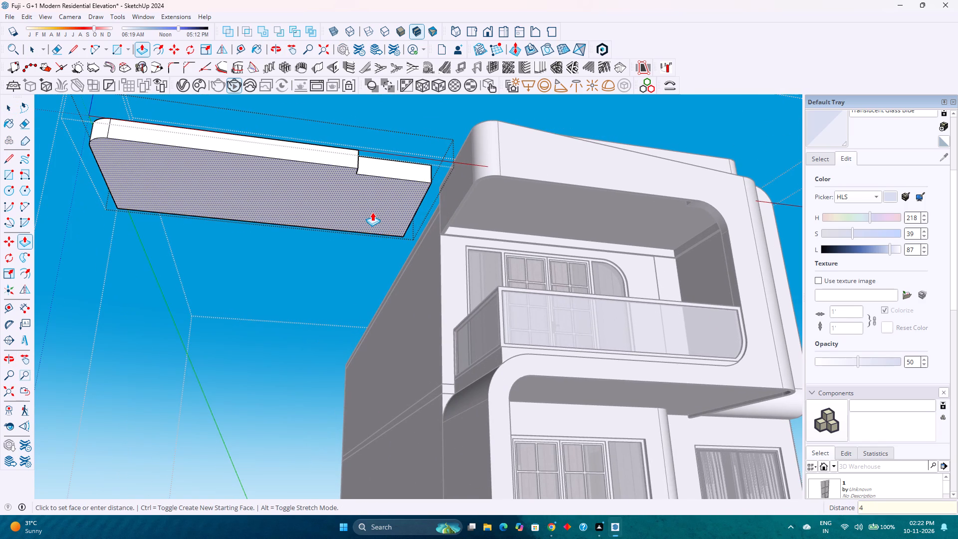
{"action": "scroll", "coordinate": [374, 199], "scroll_direction": "up", "scroll_amount": 3}
{"action": "scroll", "coordinate": [374, 199], "scroll_direction": "down", "scroll_amount": 3}
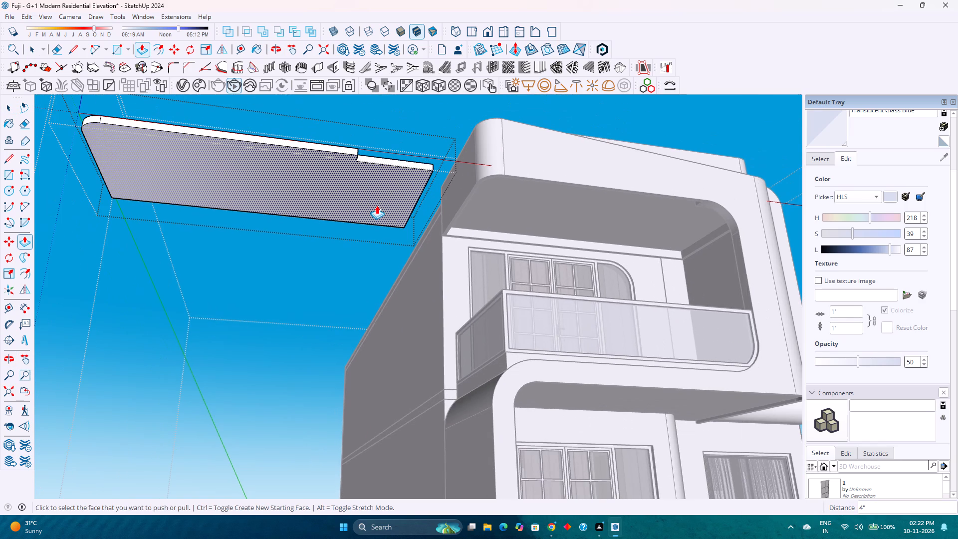
{"action": "key", "text": "space"}
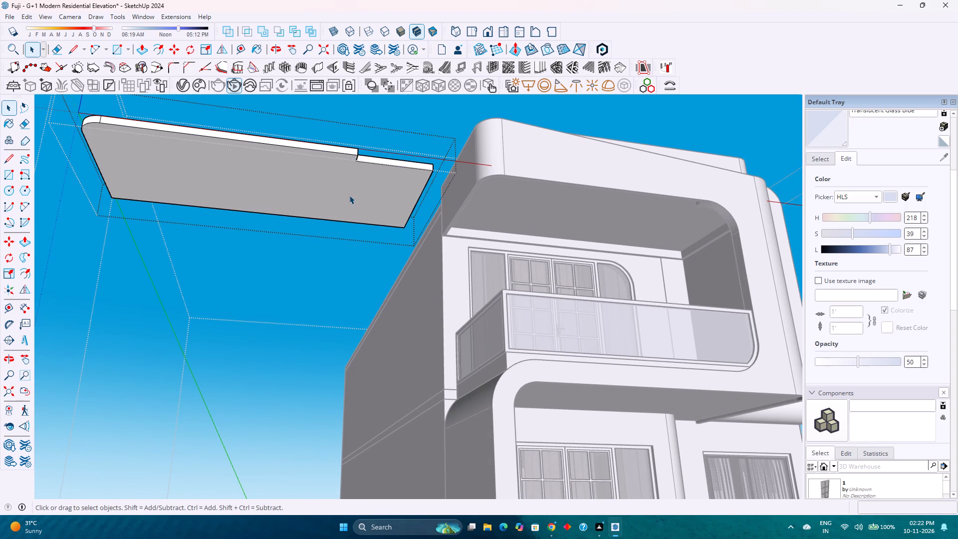
Offset the panel's underside outline inward by 6" and by 7" to form a narrow border strip.
{"action": "left_click", "coordinate": [349, 195]}
{"action": "left_click", "coordinate": [155, 49]}
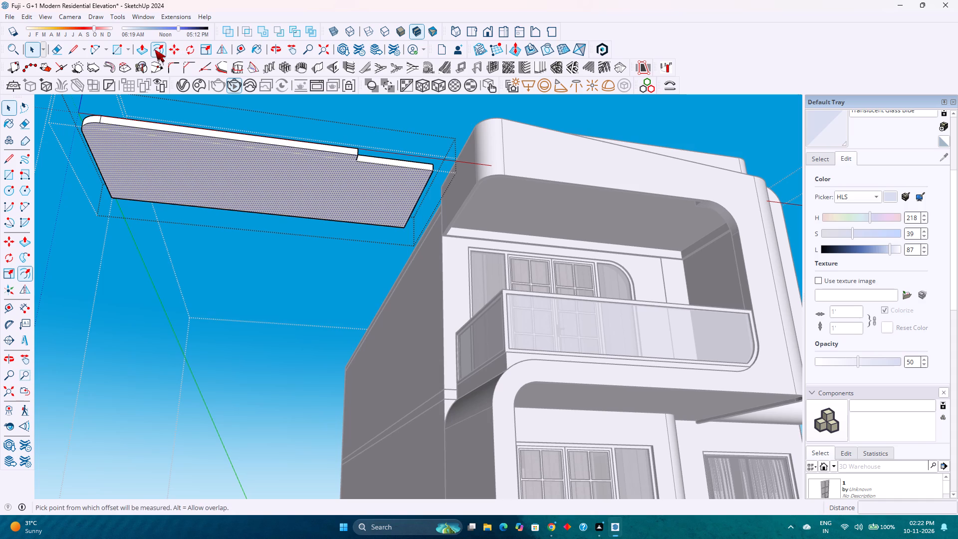
{"action": "left_click", "coordinate": [165, 138]}
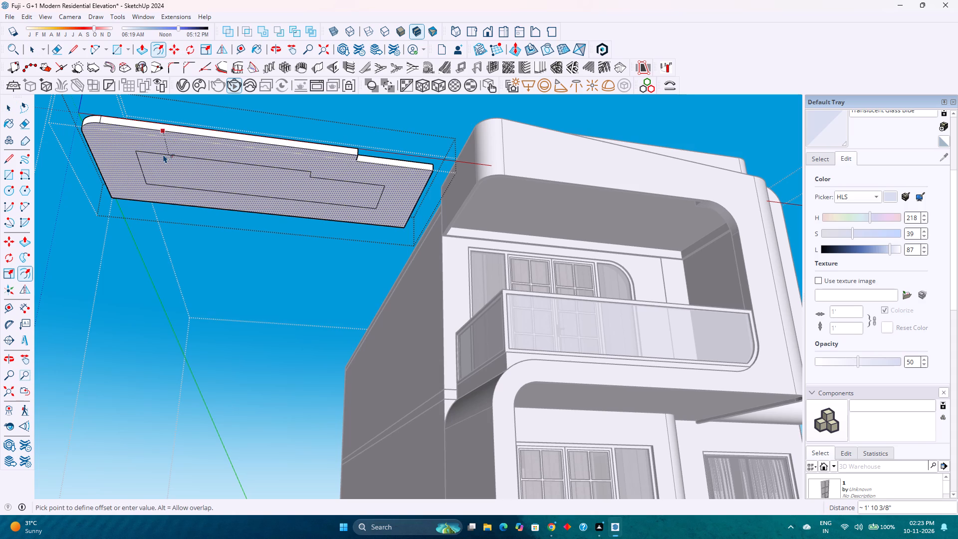
{"action": "key", "text": "6"}
{"action": "key", "text": "Return"}
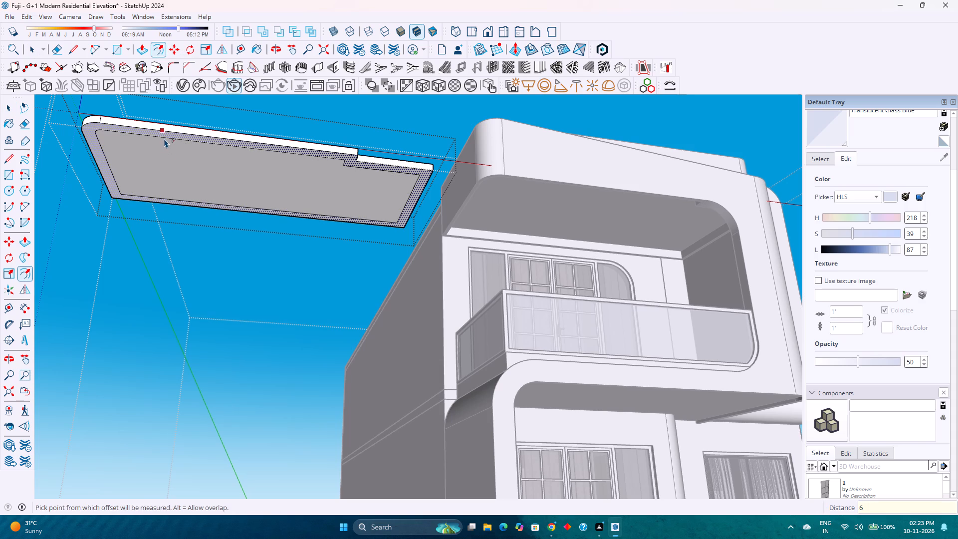
{"action": "left_click", "coordinate": [164, 139]}
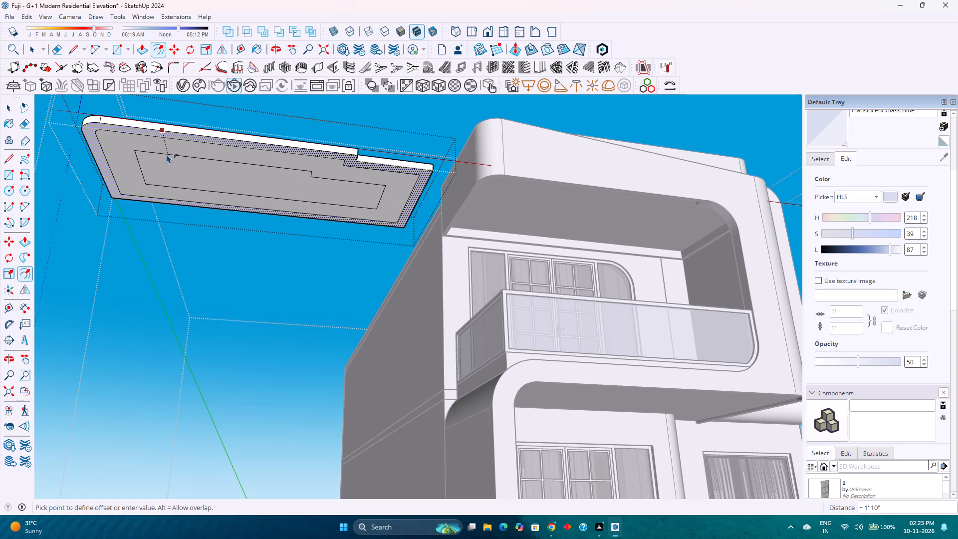
{"action": "key", "text": "7"}
{"action": "key", "text": "Return"}
Push the narrow border strip 1" into the panel's underside to form a recessed groove.
{"action": "scroll", "coordinate": [167, 154], "scroll_direction": "up", "scroll_amount": 3}
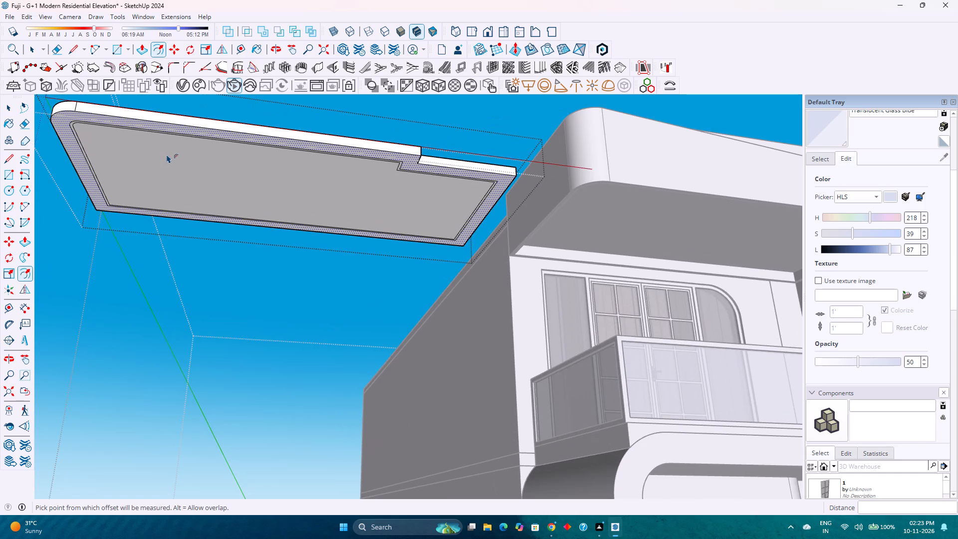
{"action": "middle_click_drag", "start_coordinate": [167, 154], "coordinate": [369, 226], "text": "shift"}
{"action": "scroll", "coordinate": [284, 201], "scroll_direction": "up", "scroll_amount": 4}
{"action": "middle_click_drag", "start_coordinate": [301, 206], "coordinate": [246, 192]}
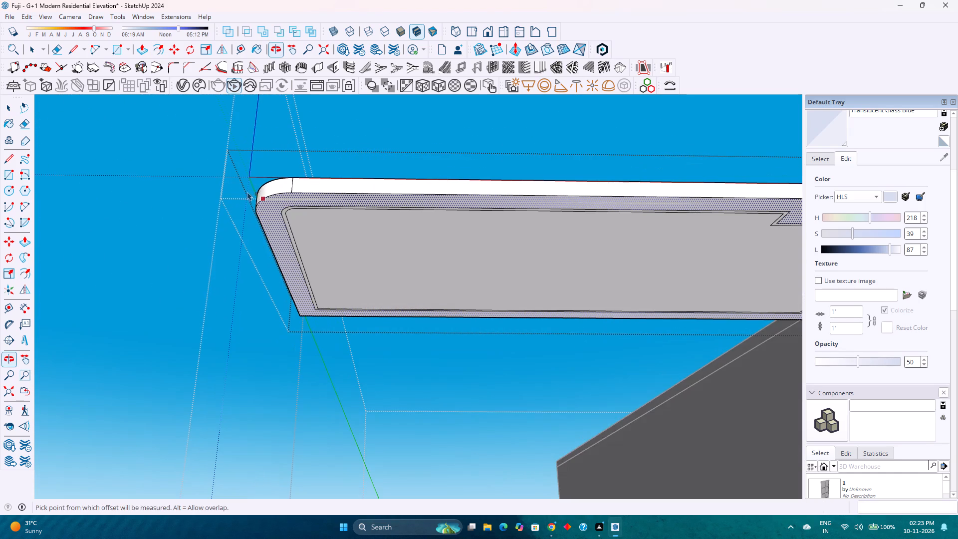
{"action": "key", "text": "p"}
{"action": "scroll", "coordinate": [313, 231], "scroll_direction": "up", "scroll_amount": 1}
{"action": "key", "text": "Escape"}
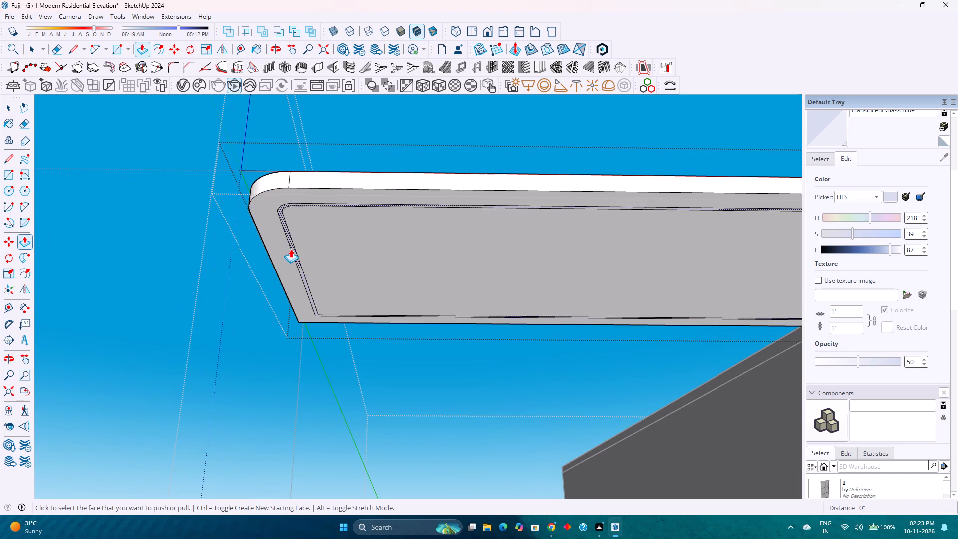
{"action": "scroll", "coordinate": [291, 249], "scroll_direction": "up", "scroll_amount": 5}
{"action": "left_click", "coordinate": [292, 248]}
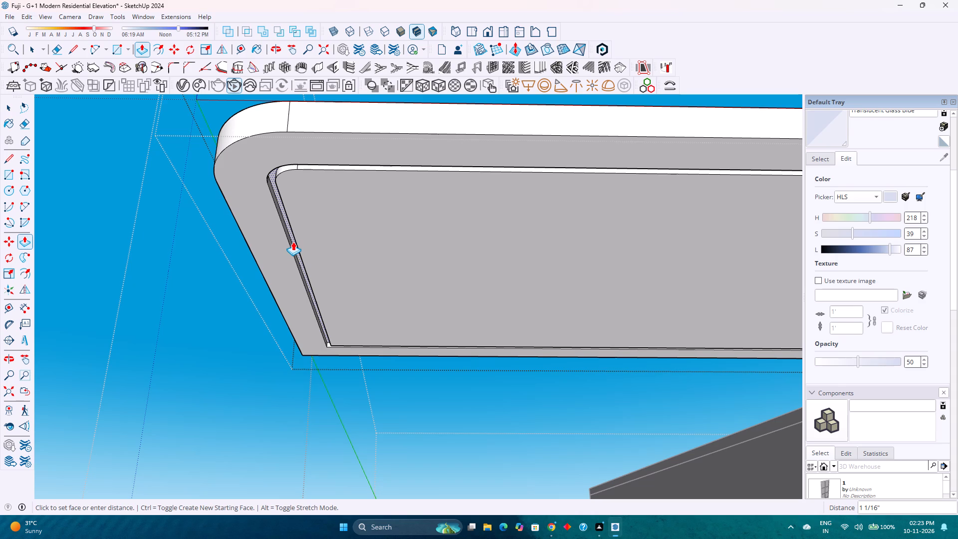
{"action": "key", "text": "1"}
{"action": "key", "text": "Return"}
{"action": "key", "text": "space"}
Copy the groove's recessed strip face 7' along the green axis, clear of the panel, and make the copy a group.
{"action": "scroll", "coordinate": [326, 339], "scroll_direction": "up", "scroll_amount": 2}
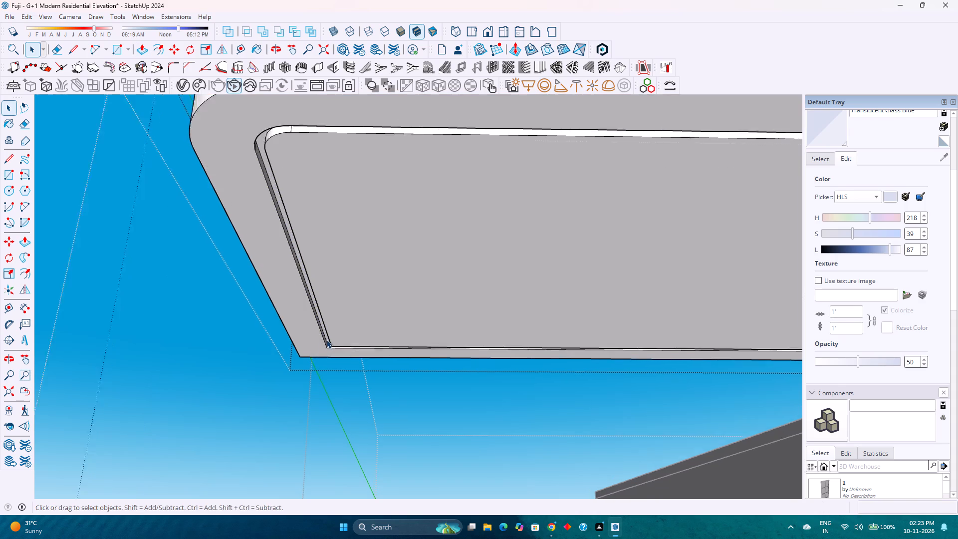
{"action": "scroll", "coordinate": [326, 339], "scroll_direction": "up", "scroll_amount": 6}
{"action": "left_click", "coordinate": [323, 315]}
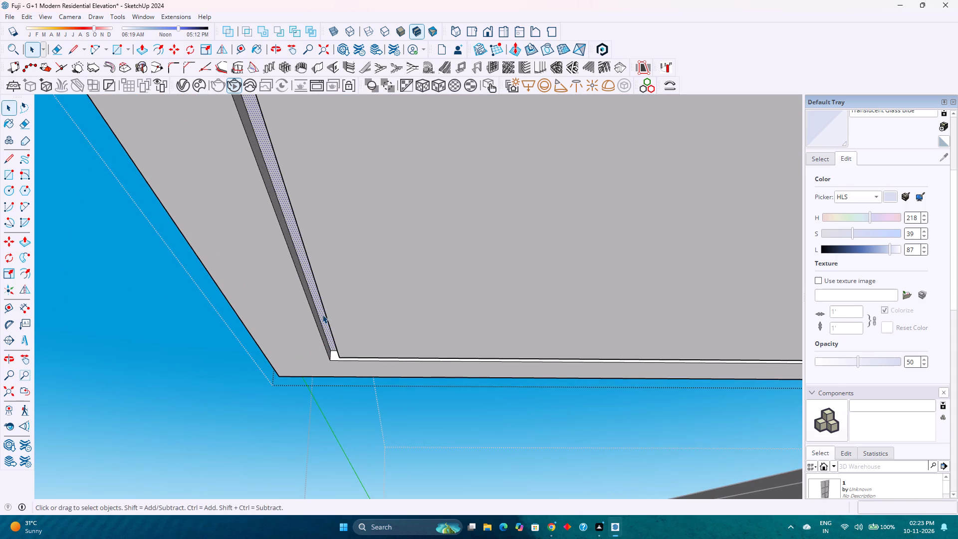
{"action": "key", "text": "m"}
{"action": "left_click", "coordinate": [331, 351]}
{"action": "scroll", "coordinate": [274, 341], "scroll_direction": "down", "scroll_amount": 16}
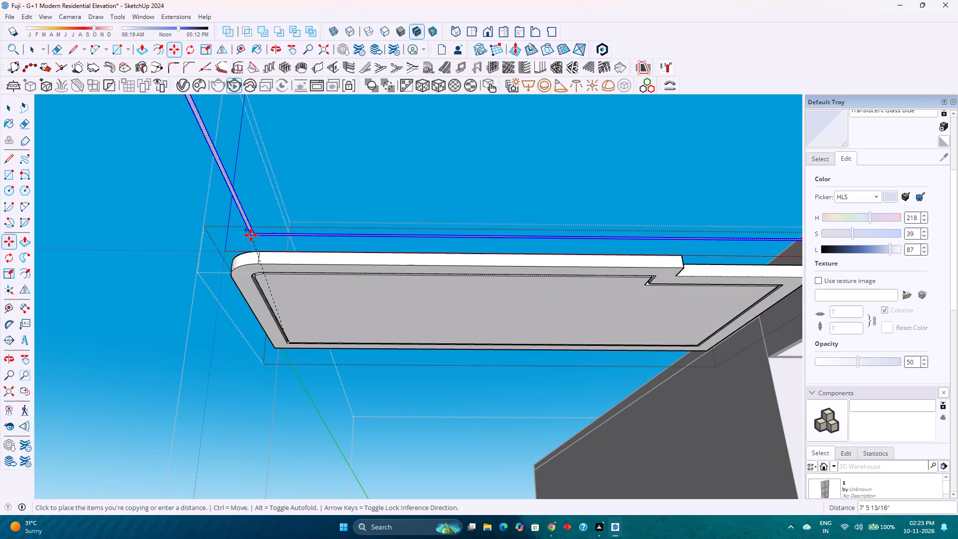
{"action": "key", "text": "Left"}
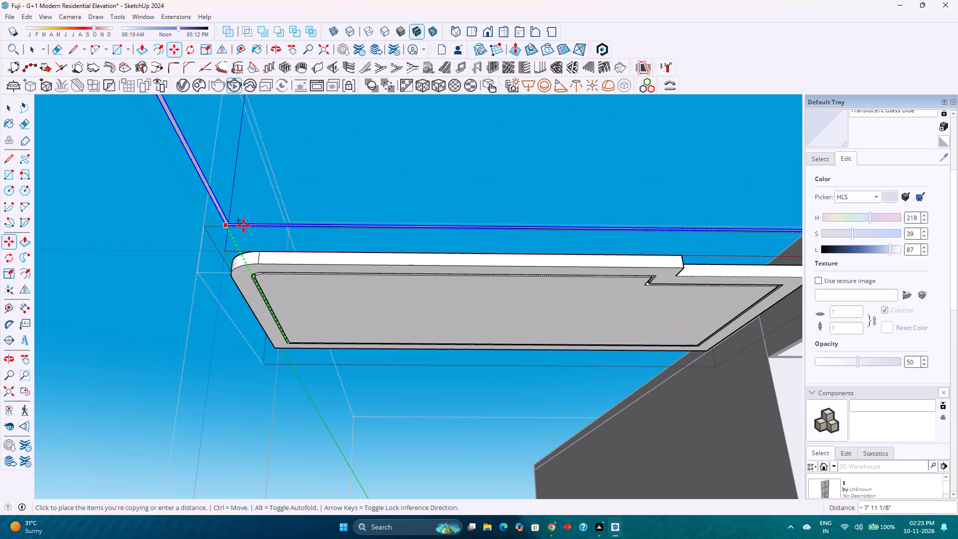
{"action": "type", "text": "7'"}
{"action": "key", "text": "Return"}
{"action": "right_click", "coordinate": [239, 245]}
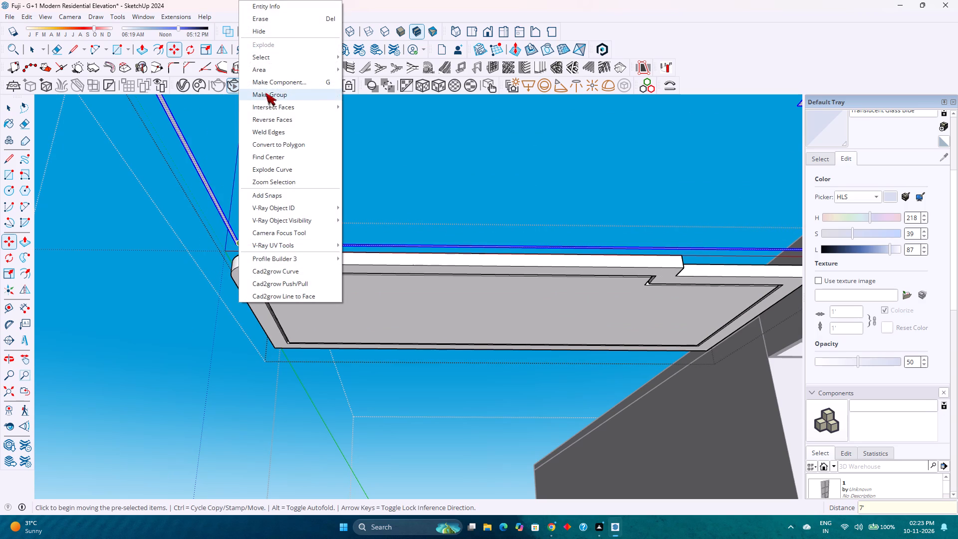
{"action": "left_click", "coordinate": [265, 92]}
{"action": "key", "text": "space"}
Open the copied strip group, extrude its face 1" downward, and close the group.
{"action": "scroll", "coordinate": [222, 245], "scroll_direction": "up", "scroll_amount": 8}
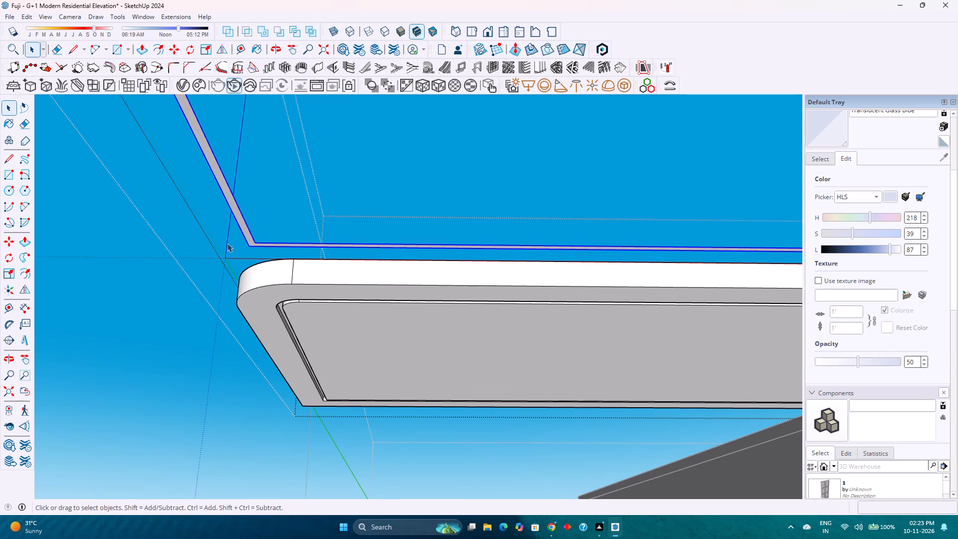
{"action": "double_click", "coordinate": [247, 234]}
{"action": "scroll", "coordinate": [247, 234], "scroll_direction": "up", "scroll_amount": 2}
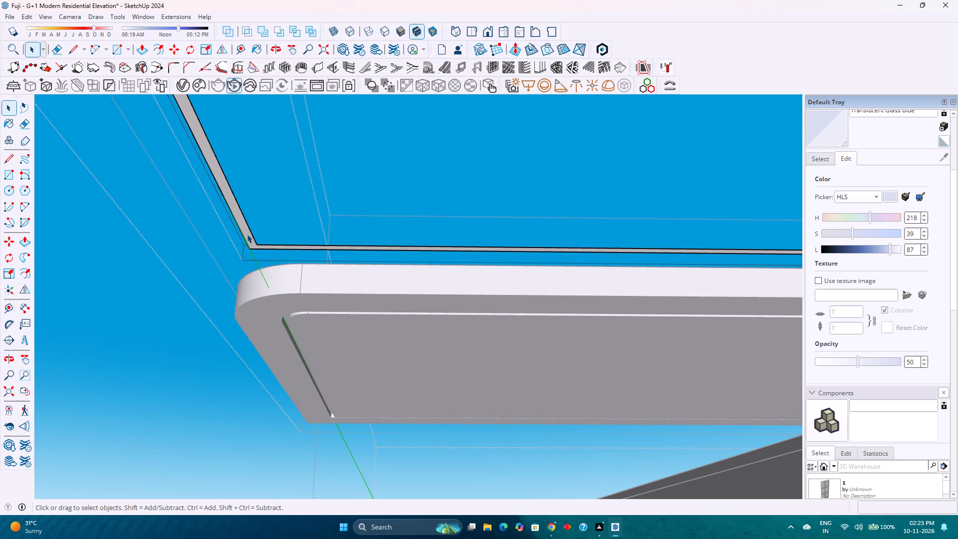
{"action": "key", "text": "p"}
{"action": "left_click", "coordinate": [247, 233]}
{"action": "key", "text": "1"}
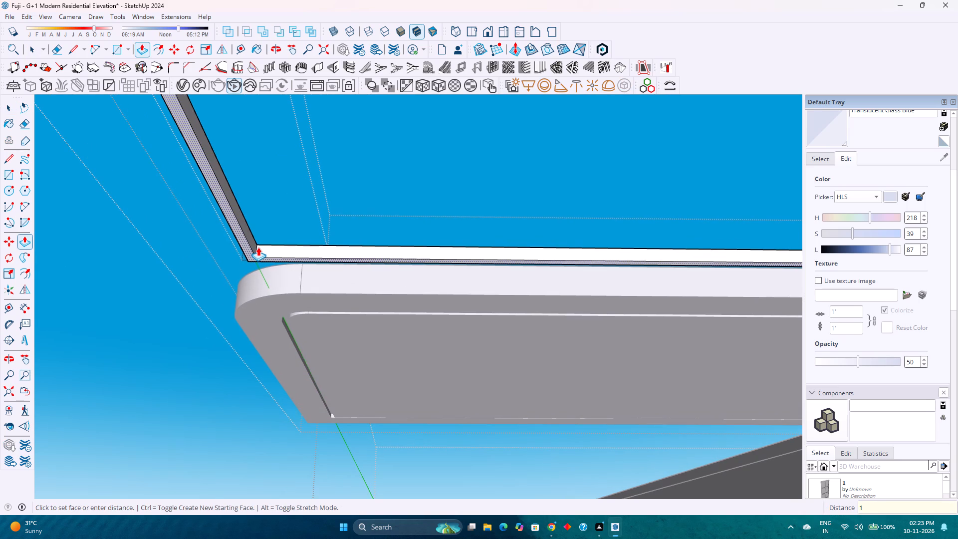
{"action": "key", "text": "Return"}
{"action": "key", "text": "space"}
{"action": "key", "text": "Escape"}
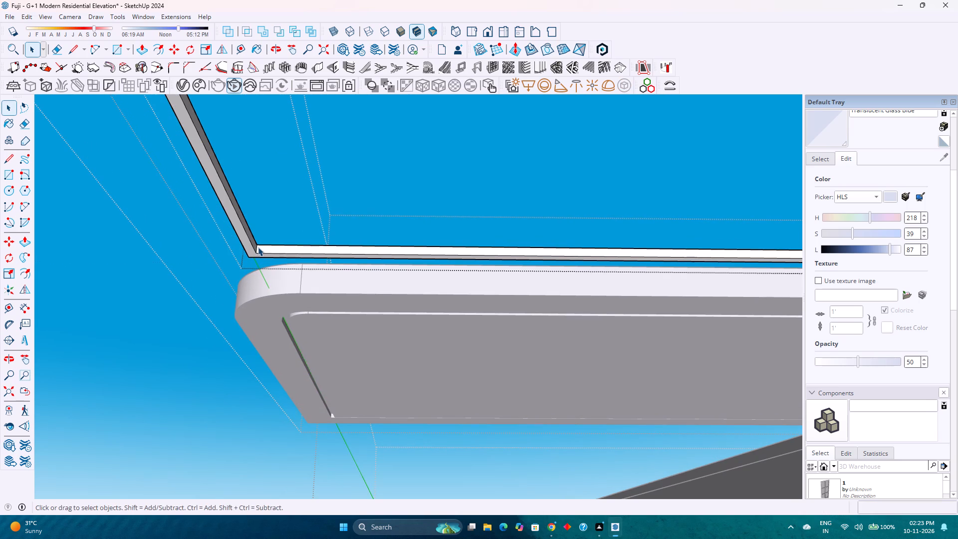
Move the extruded strip group 7' back along the green axis into the panel's groove.
{"action": "left_click", "coordinate": [258, 248]}
{"action": "key", "text": "m"}
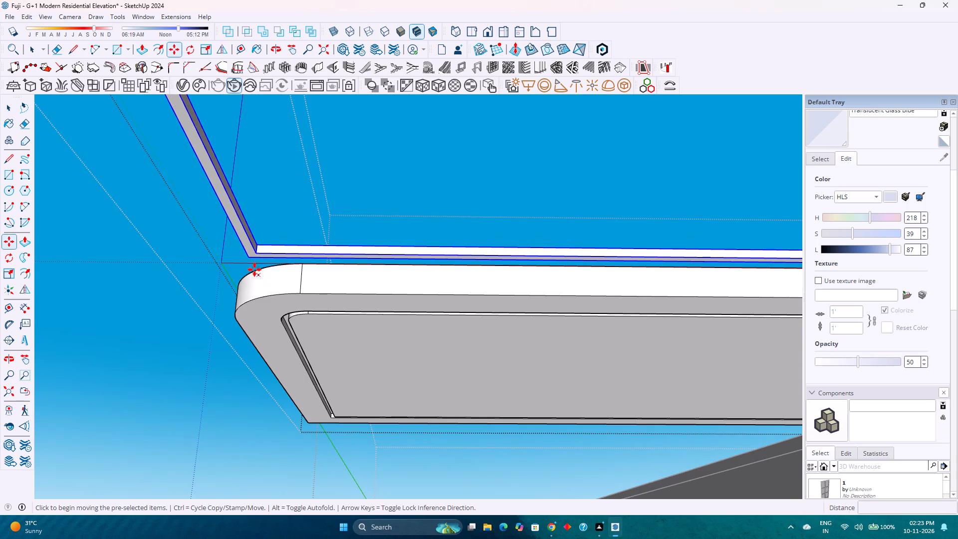
{"action": "left_click", "coordinate": [247, 258]}
{"action": "key", "text": "Left"}
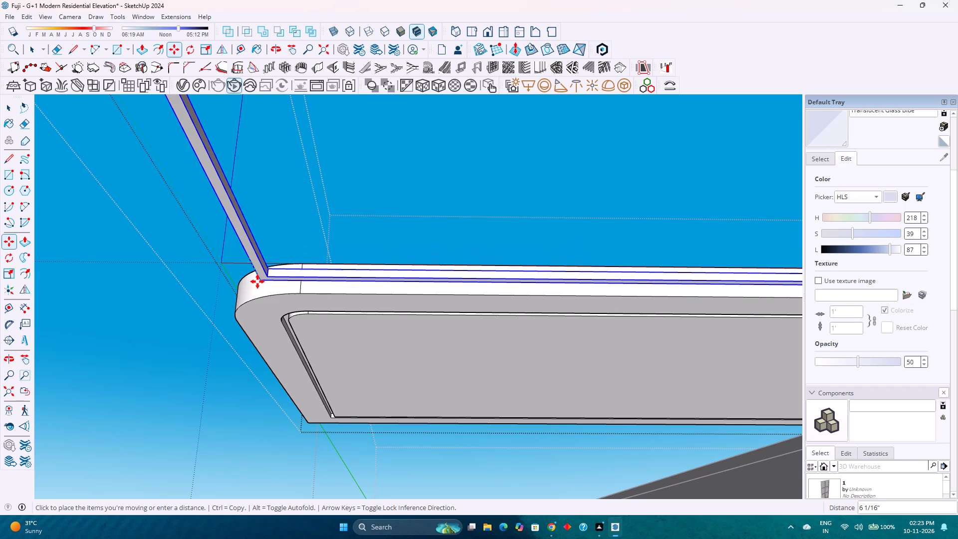
{"action": "key", "text": "7"}
{"action": "key", "text": "apostrophe"}
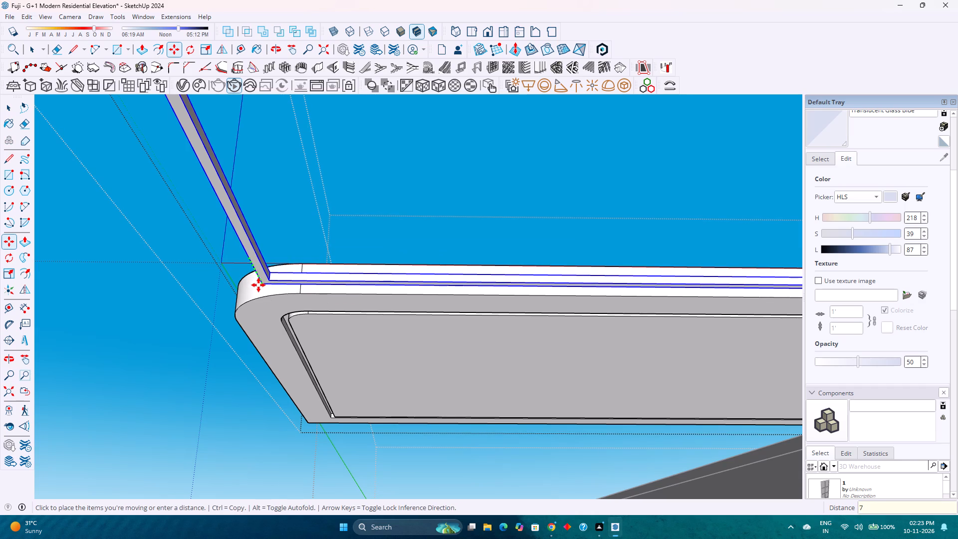
{"action": "key", "text": "Return"}
{"action": "middle_click_drag", "start_coordinate": [301, 356], "coordinate": [292, 321]}
{"action": "scroll", "coordinate": [289, 311], "scroll_direction": "down", "scroll_amount": 6}
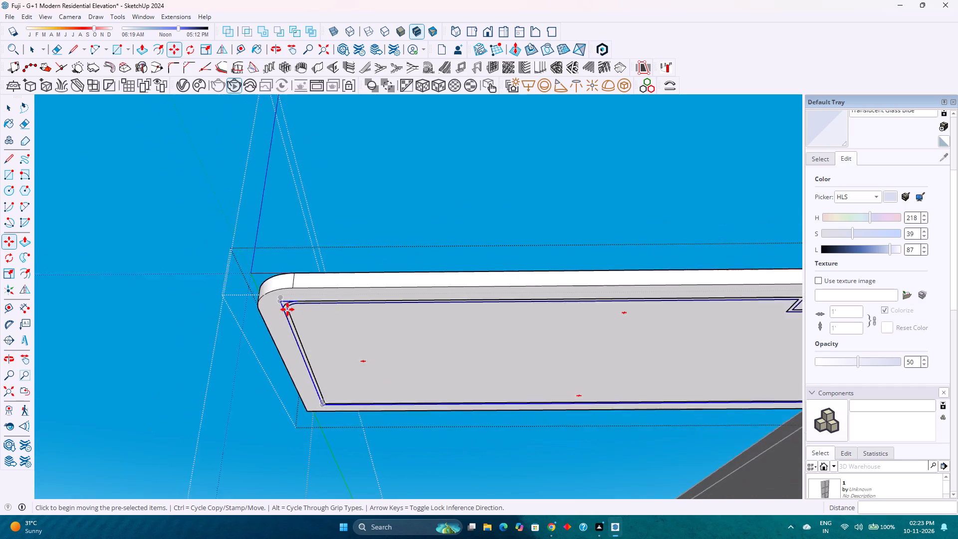
{"action": "scroll", "coordinate": [287, 309], "scroll_direction": "down", "scroll_amount": 7}
{"action": "middle_click_drag", "start_coordinate": [387, 333], "coordinate": [433, 355]}
{"action": "key", "text": "space"}
{"action": "left_click", "coordinate": [420, 236]}
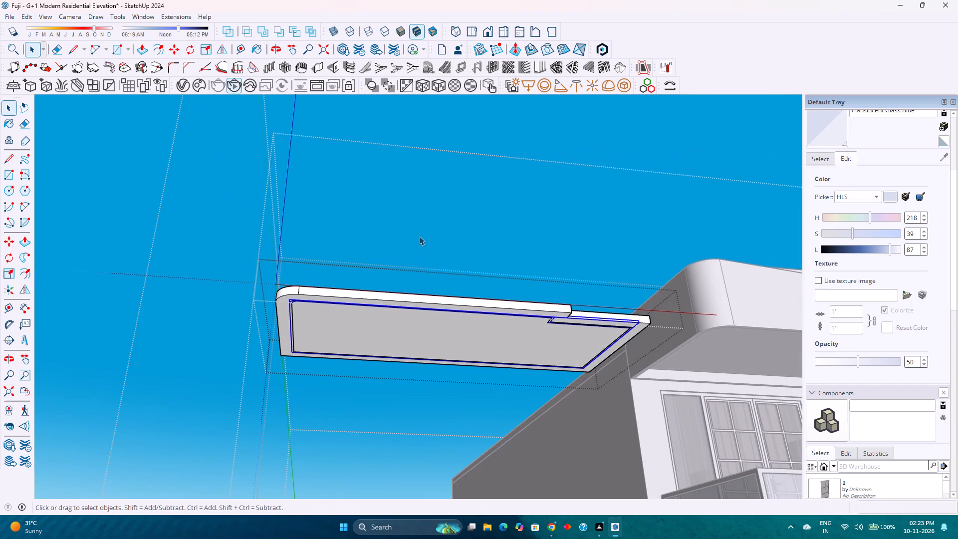
Examine the panel's underside and the fit of the inset border strip from several angles.
{"action": "scroll", "coordinate": [418, 361], "scroll_direction": "up", "scroll_amount": 1}
{"action": "middle_click_drag", "start_coordinate": [414, 358], "coordinate": [533, 152]}
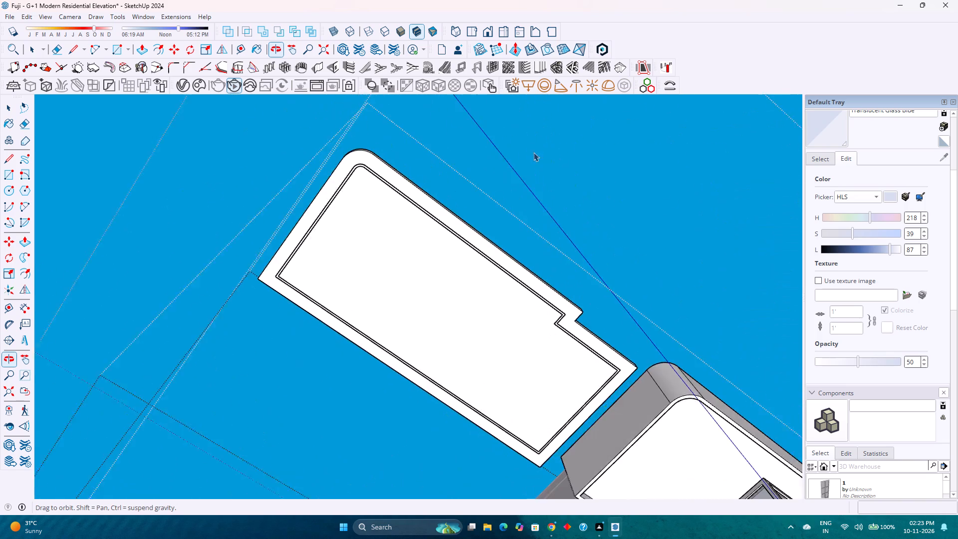
{"action": "middle_click", "coordinate": [533, 152]}
{"action": "middle_click_drag", "start_coordinate": [533, 152], "coordinate": [534, 152]}
{"action": "scroll", "coordinate": [487, 310], "scroll_direction": "up", "scroll_amount": 3}
{"action": "middle_click_drag", "start_coordinate": [487, 310], "coordinate": [443, 265]}
{"action": "middle_click", "coordinate": [443, 265]}
{"action": "scroll", "coordinate": [435, 262], "scroll_direction": "down", "scroll_amount": 1}
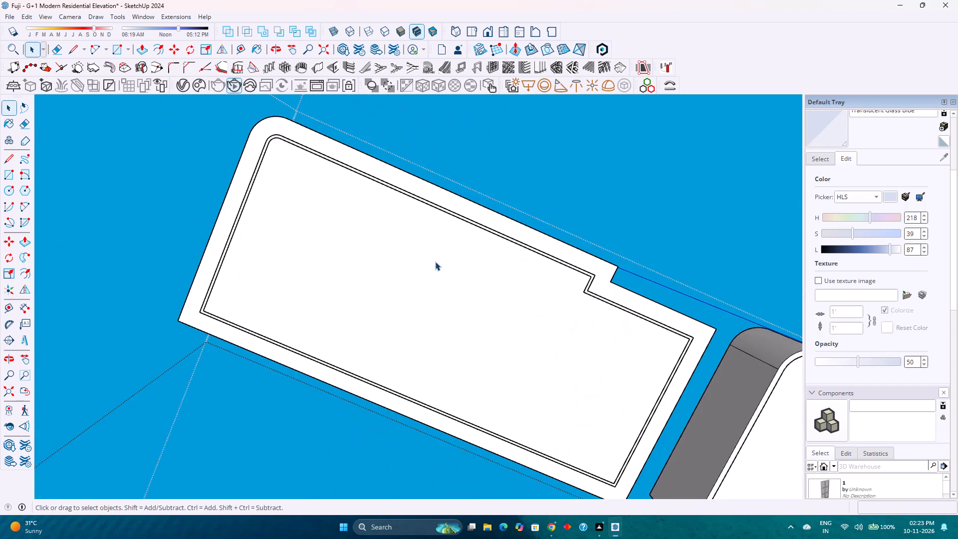
{"action": "scroll", "coordinate": [435, 262], "scroll_direction": "down", "scroll_amount": 2}
{"action": "scroll", "coordinate": [508, 268], "scroll_direction": "up", "scroll_amount": 1}
{"action": "middle_click_drag", "start_coordinate": [457, 243], "coordinate": [431, 230]}
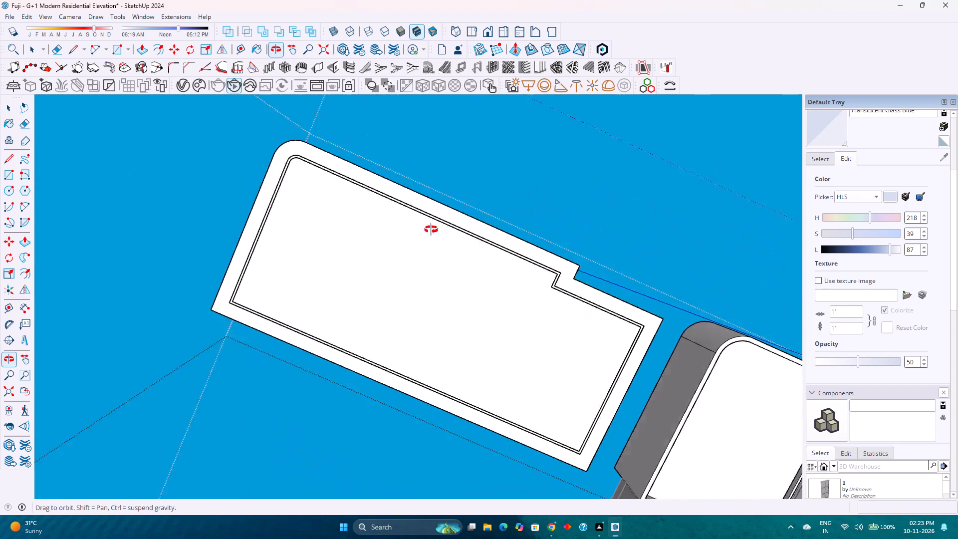
{"action": "middle_click_drag", "start_coordinate": [431, 230], "coordinate": [346, 228]}
{"action": "scroll", "coordinate": [349, 228], "scroll_direction": "down", "scroll_amount": 3}
{"action": "scroll", "coordinate": [541, 257], "scroll_direction": "up", "scroll_amount": 3}
{"action": "scroll", "coordinate": [541, 257], "scroll_direction": "down", "scroll_amount": 4}
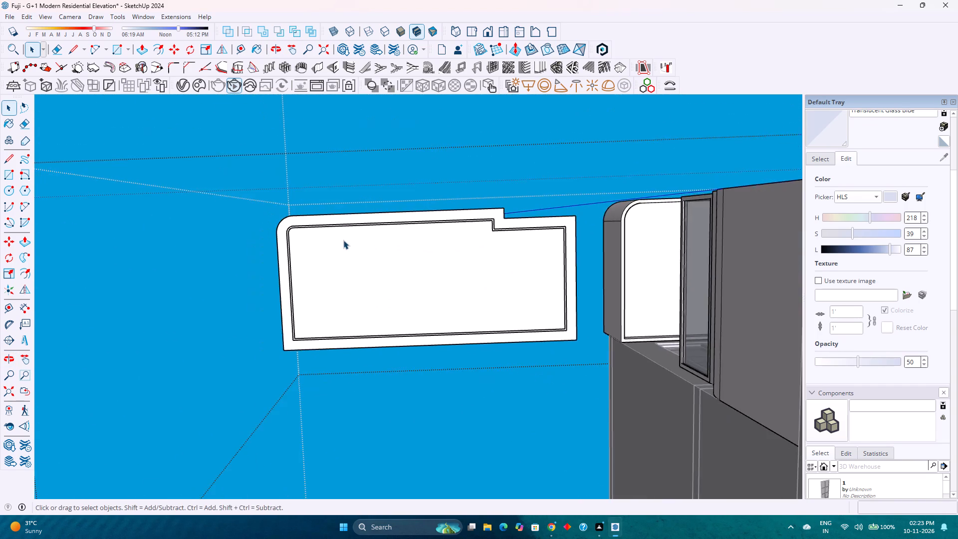
{"action": "scroll", "coordinate": [341, 240], "scroll_direction": "up", "scroll_amount": 4}
{"action": "middle_click_drag", "start_coordinate": [396, 234], "coordinate": [411, 316]}
Open the ceiling panel group and place a guide 3'4" in from its straight, unnotched long edge.
{"action": "left_click", "coordinate": [402, 286]}
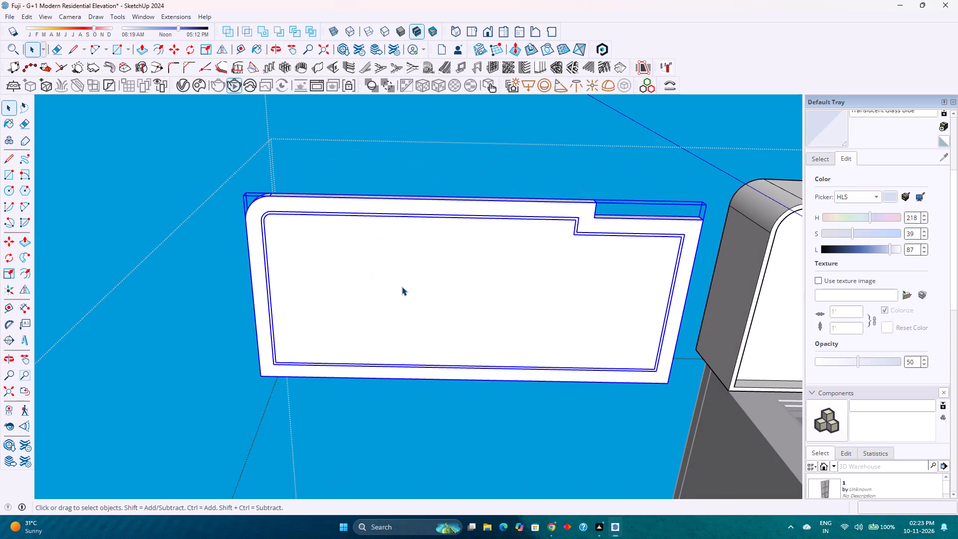
{"action": "left_click", "coordinate": [402, 286]}
{"action": "middle_click_drag", "start_coordinate": [402, 247], "coordinate": [413, 366]}
{"action": "scroll", "coordinate": [406, 352], "scroll_direction": "down", "scroll_amount": 3}
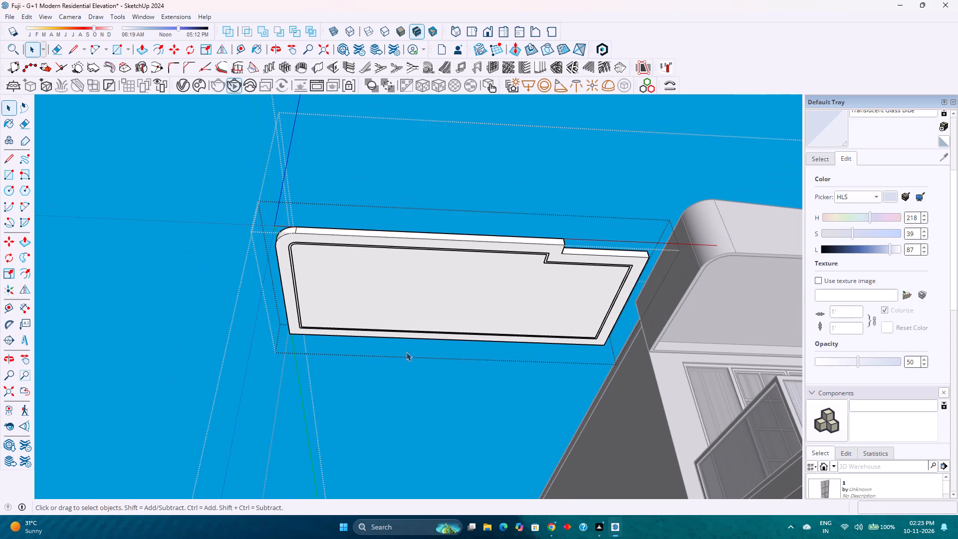
{"action": "left_click", "coordinate": [246, 45]}
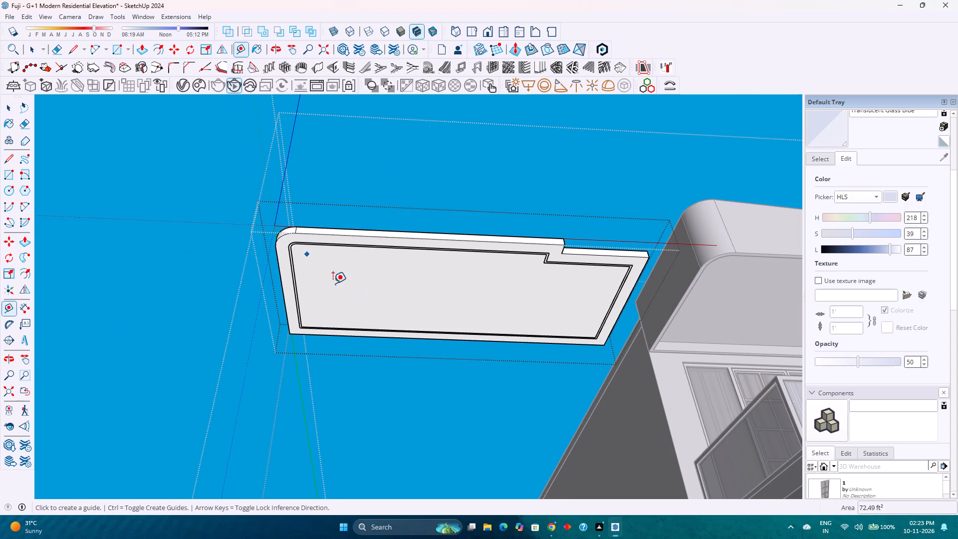
{"action": "left_click", "coordinate": [400, 340]}
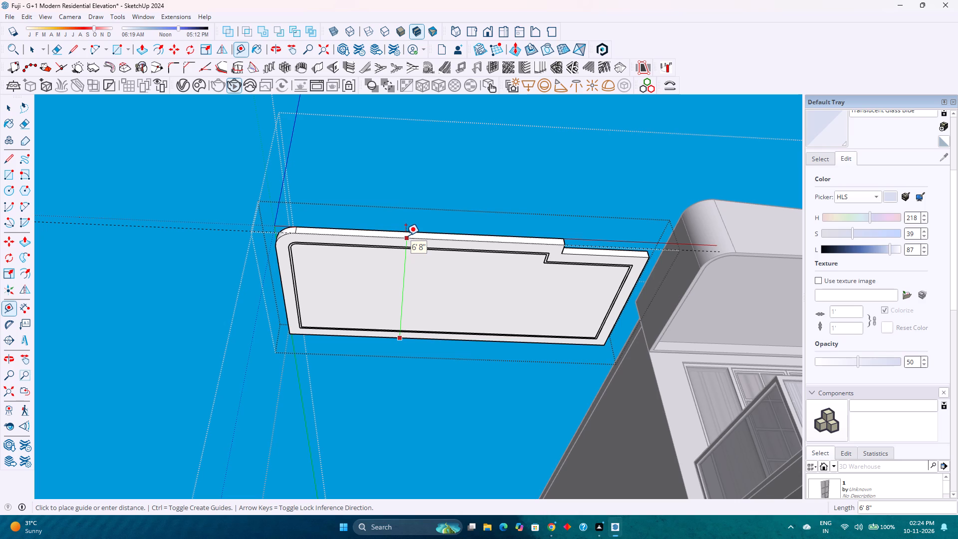
{"action": "type", "text": "3'4\""}
{"action": "key", "text": "Return"}
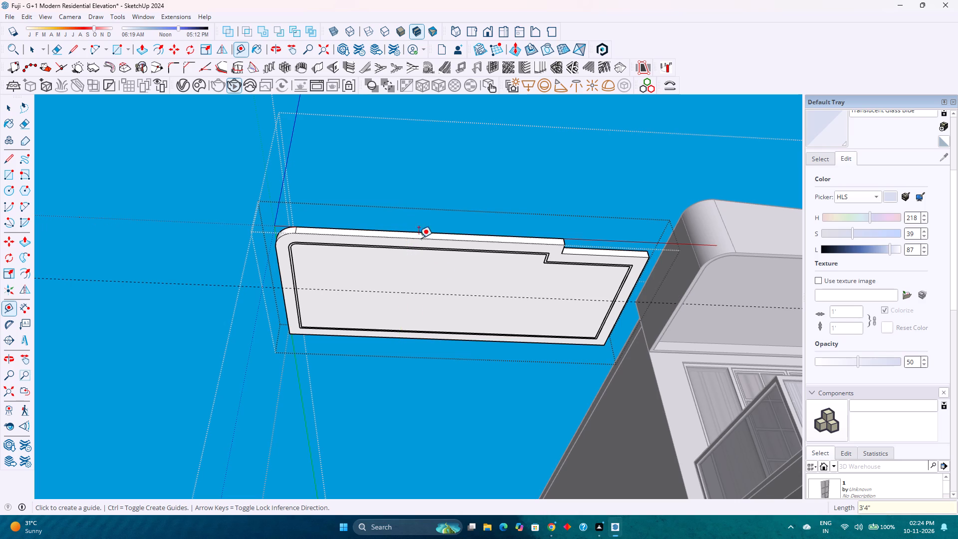
Place two cross guides on the panel's underside, each 2'6" in from one of its short edges.
{"action": "middle_click_drag", "start_coordinate": [409, 334], "coordinate": [406, 275]}
{"action": "middle_click", "coordinate": [406, 275]}
{"action": "middle_click_drag", "start_coordinate": [406, 272], "coordinate": [410, 261]}
{"action": "middle_click", "coordinate": [410, 261]}
{"action": "middle_click_drag", "start_coordinate": [410, 261], "coordinate": [416, 245]}
{"action": "scroll", "coordinate": [416, 247], "scroll_direction": "down", "scroll_amount": 1}
{"action": "middle_click_drag", "start_coordinate": [379, 297], "coordinate": [397, 227]}
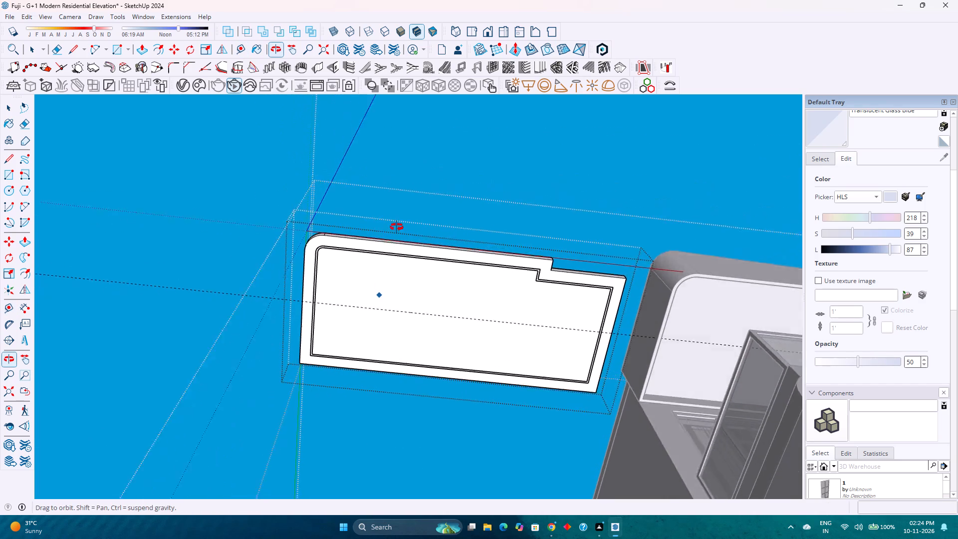
{"action": "middle_click_drag", "start_coordinate": [397, 227], "coordinate": [313, 212]}
{"action": "scroll", "coordinate": [308, 386], "scroll_direction": "up", "scroll_amount": 1}
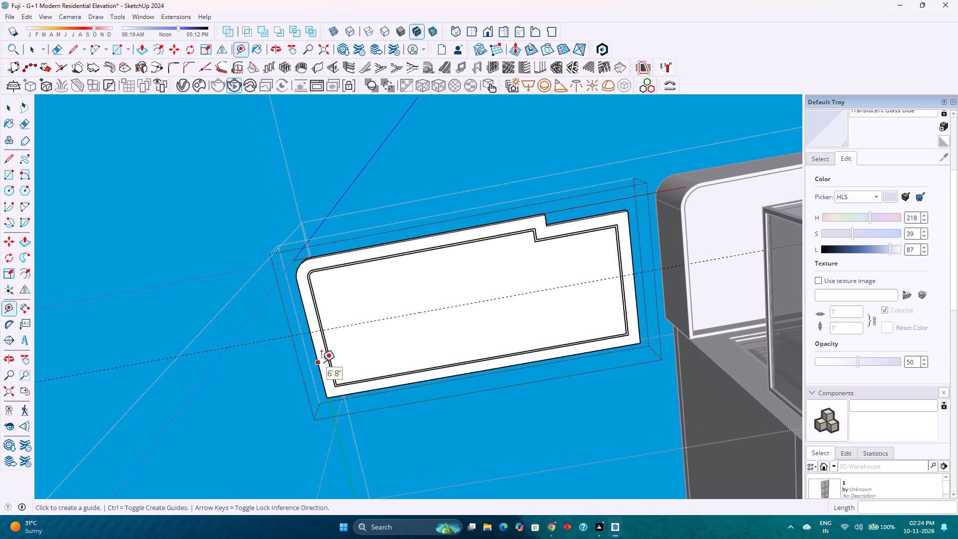
{"action": "left_click", "coordinate": [321, 362]}
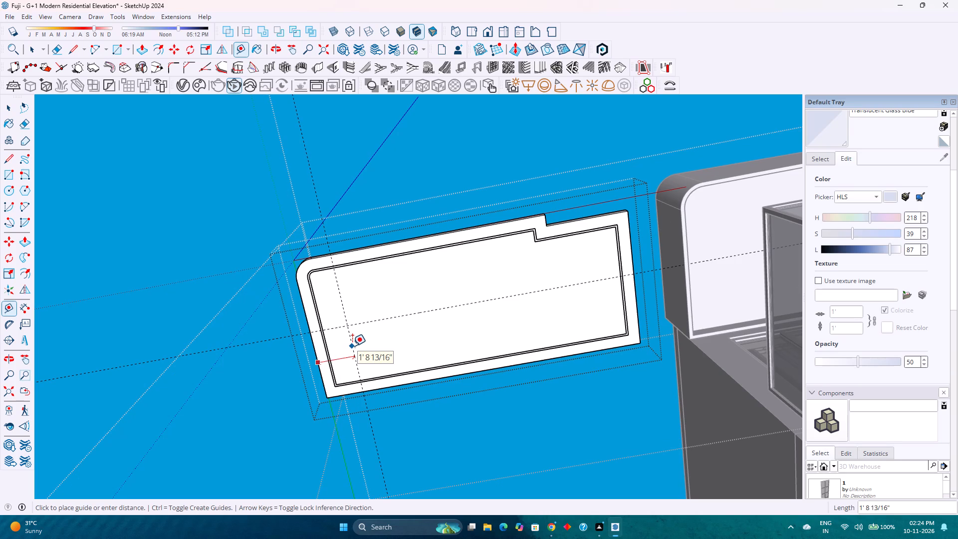
{"action": "type", "text": "2'6\""}
{"action": "key", "text": "Return"}
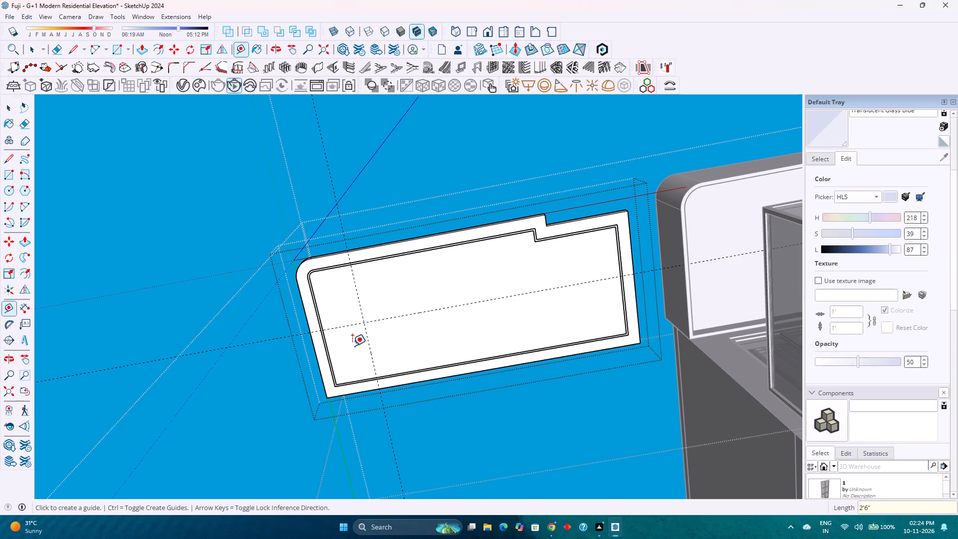
{"action": "left_click", "coordinate": [639, 304]}
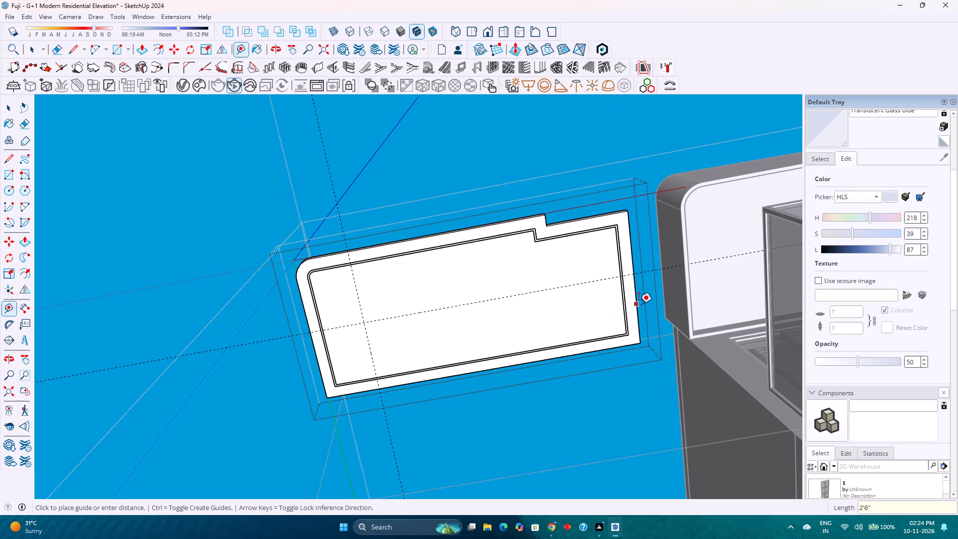
{"action": "type", "text": "2'6\""}
{"action": "key", "text": "Return"}
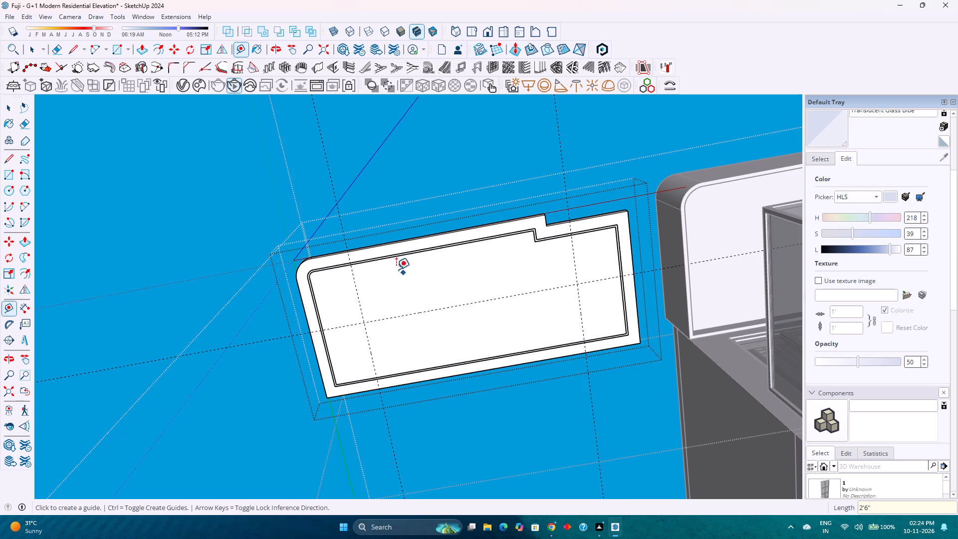
Draw a 3" radius circle on the panel where the lengthwise guide meets the cross guide near the rounded-corner end.
{"action": "key", "text": "c"}
{"action": "left_click", "coordinate": [365, 324]}
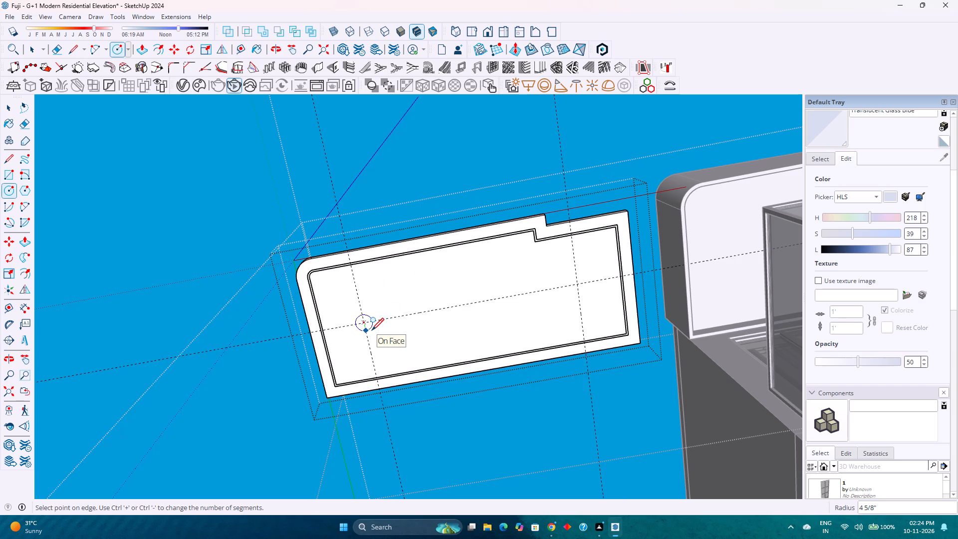
{"action": "key", "text": "3"}
{"action": "key", "text": "Return"}
{"action": "key", "text": "4"}
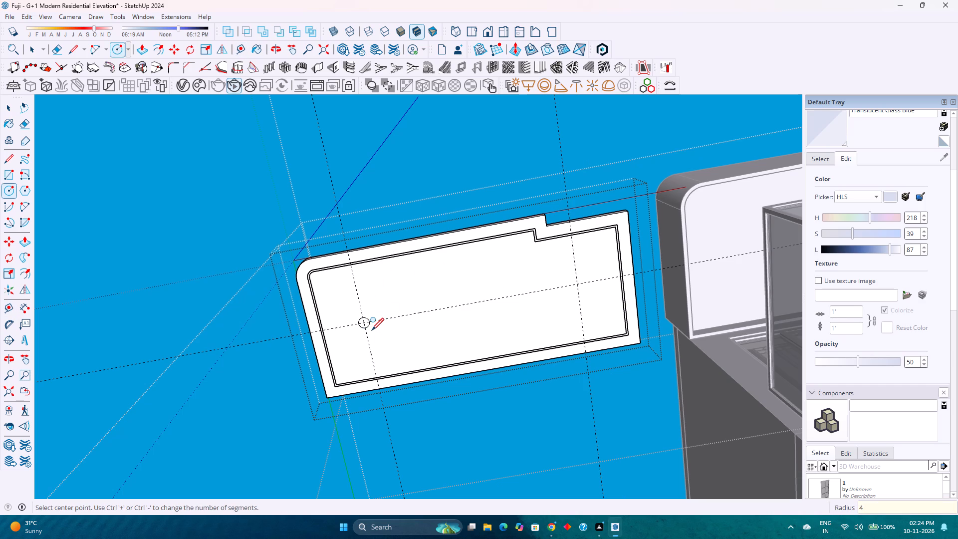
{"action": "key", "text": "Return"}
{"action": "key", "text": "3"}
{"action": "key", "text": "Return"}
{"action": "key", "text": "space"}
Set the circle's segment count to 240.
{"action": "scroll", "coordinate": [370, 329], "scroll_direction": "up", "scroll_amount": 2}
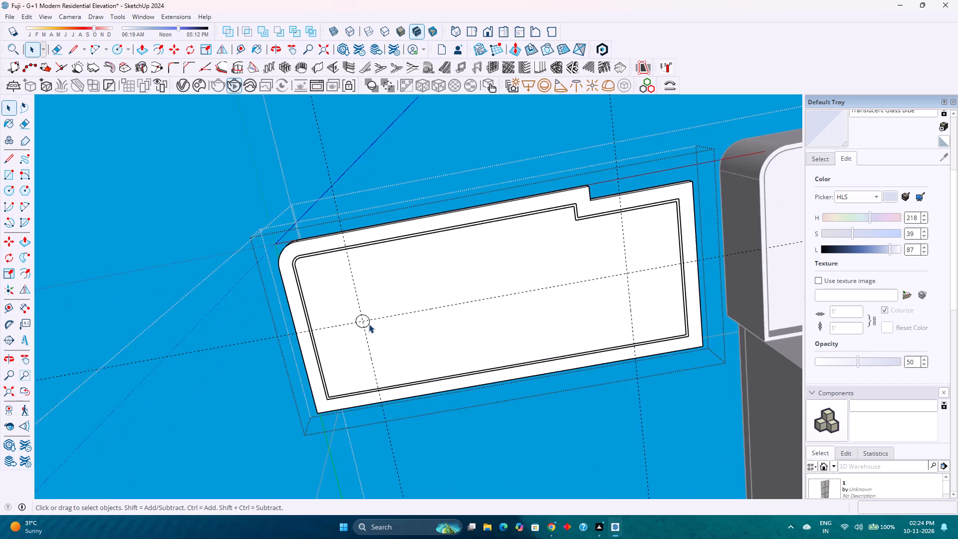
{"action": "scroll", "coordinate": [369, 323], "scroll_direction": "up", "scroll_amount": 2}
{"action": "middle_click_drag", "start_coordinate": [369, 323], "coordinate": [407, 358]}
{"action": "scroll", "coordinate": [355, 301], "scroll_direction": "up", "scroll_amount": 10}
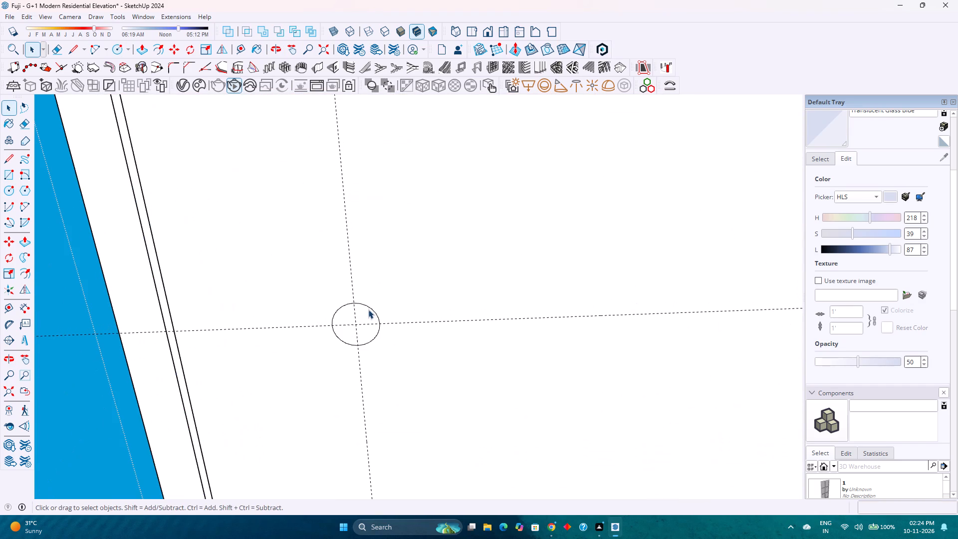
{"action": "left_click", "coordinate": [368, 307]}
{"action": "scroll", "coordinate": [914, 191], "scroll_direction": "up", "scroll_amount": 5}
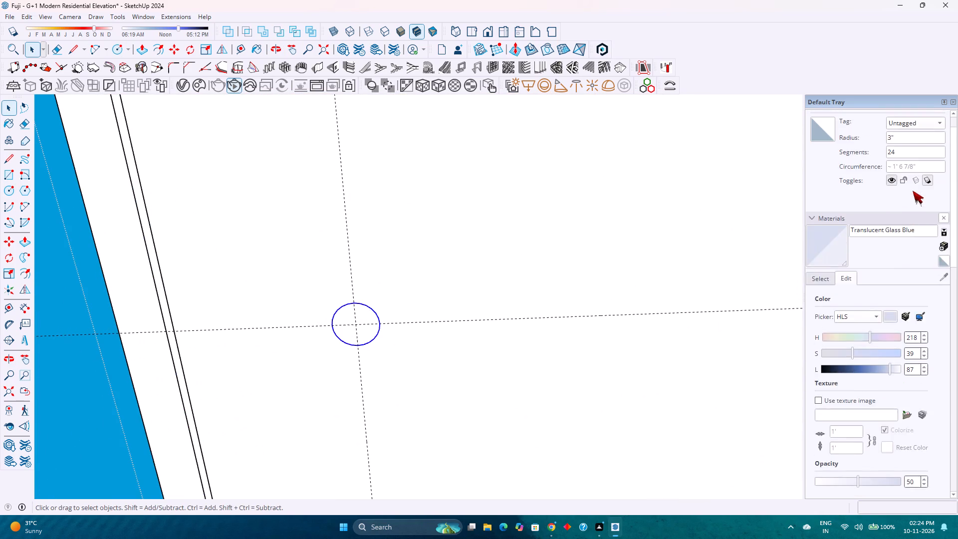
{"action": "scroll", "coordinate": [913, 191], "scroll_direction": "up", "scroll_amount": 4}
{"action": "left_click", "coordinate": [907, 182]}
{"action": "key", "text": "0"}
{"action": "key", "text": "Return"}
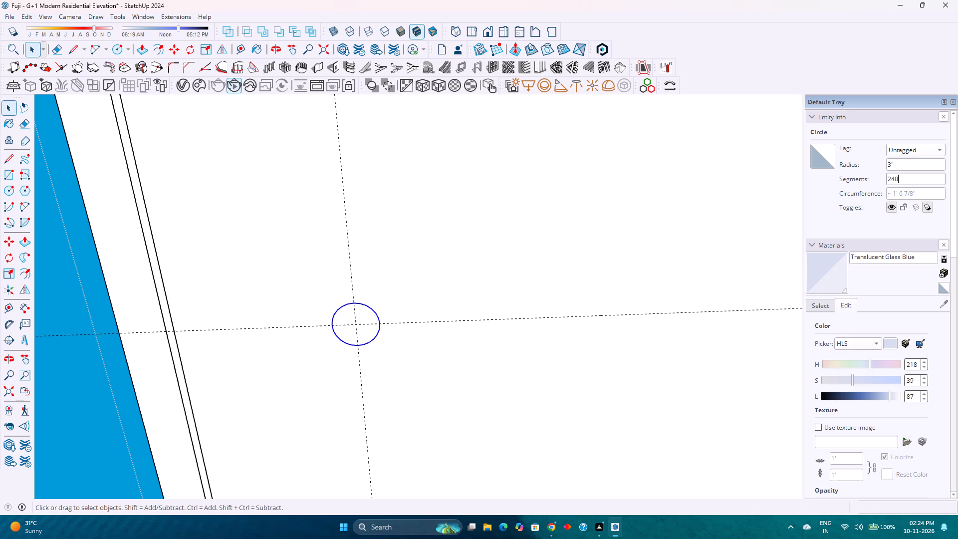
Copy the circle face 9'8" to the far guide intersection and array it, trying 4 equal divisions before setting 3.
{"action": "left_click", "coordinate": [372, 318]}
{"action": "key", "text": "m"}
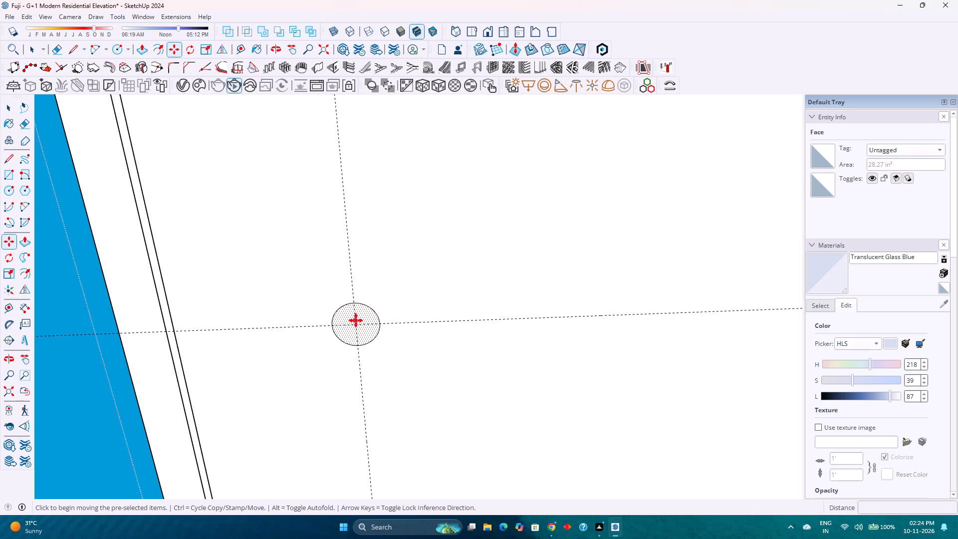
{"action": "left_click", "coordinate": [355, 324]}
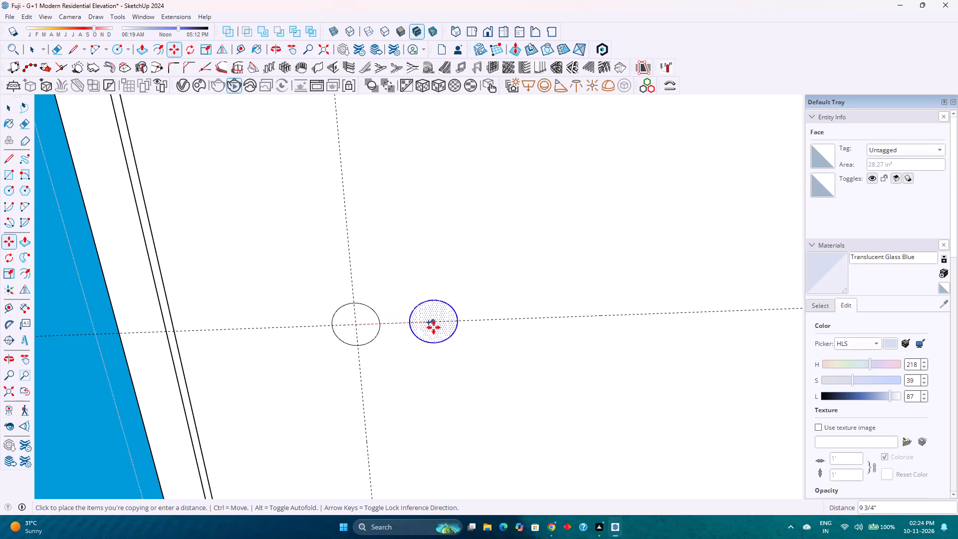
{"action": "scroll", "coordinate": [434, 327], "scroll_direction": "down", "scroll_amount": 12}
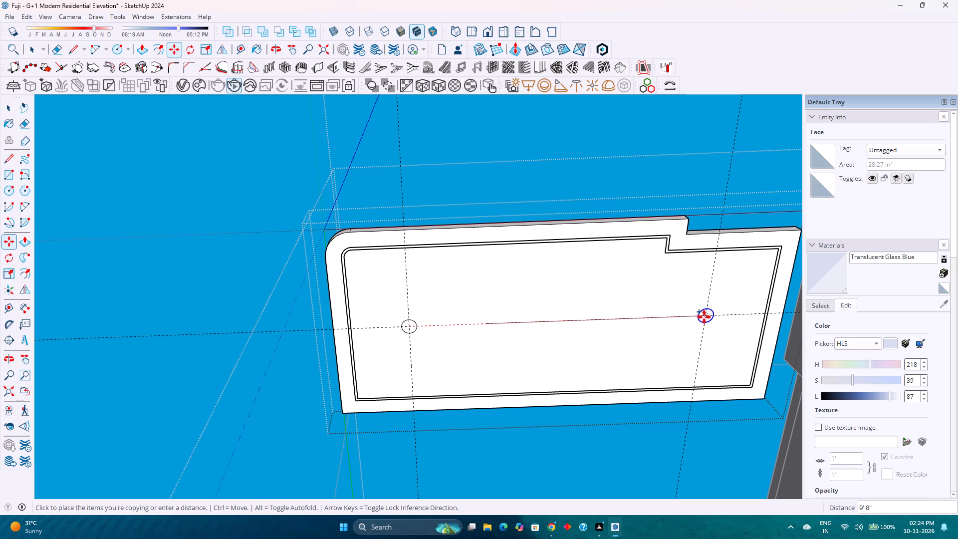
{"action": "left_click", "coordinate": [707, 316]}
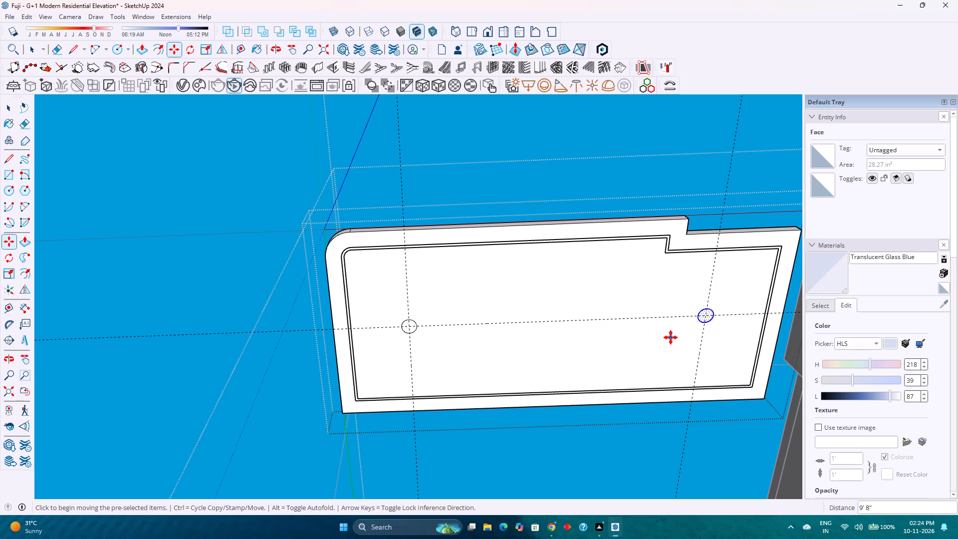
{"action": "type", "text": "/4"}
{"action": "key", "text": "Return"}
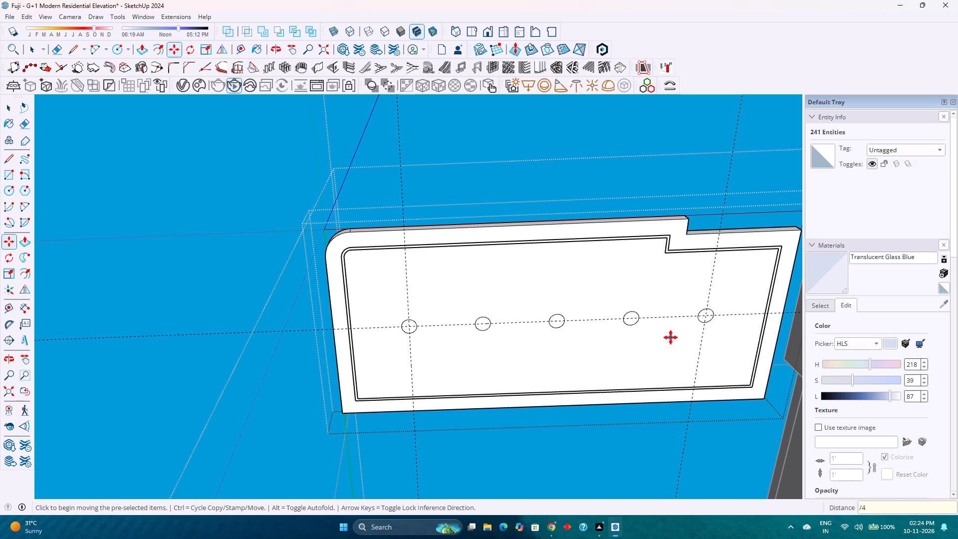
{"action": "type", "text": "/3"}
{"action": "key", "text": "Return"}
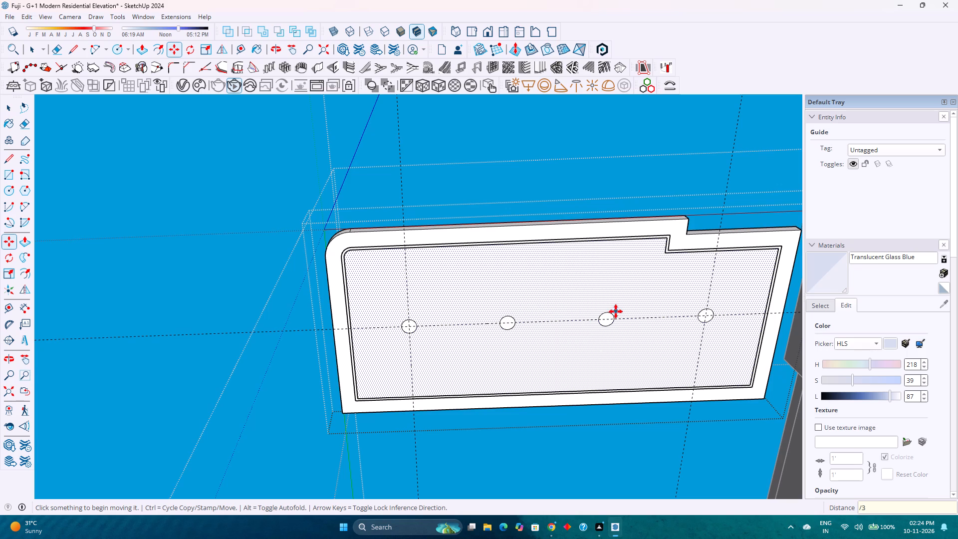
Examine the circle spacing along the panel's lengthwise guide, undoing and redoing the array once.
{"action": "scroll", "coordinate": [461, 298], "scroll_direction": "down", "scroll_amount": 4}
{"action": "middle_click_drag", "start_coordinate": [626, 314], "coordinate": [590, 366]}
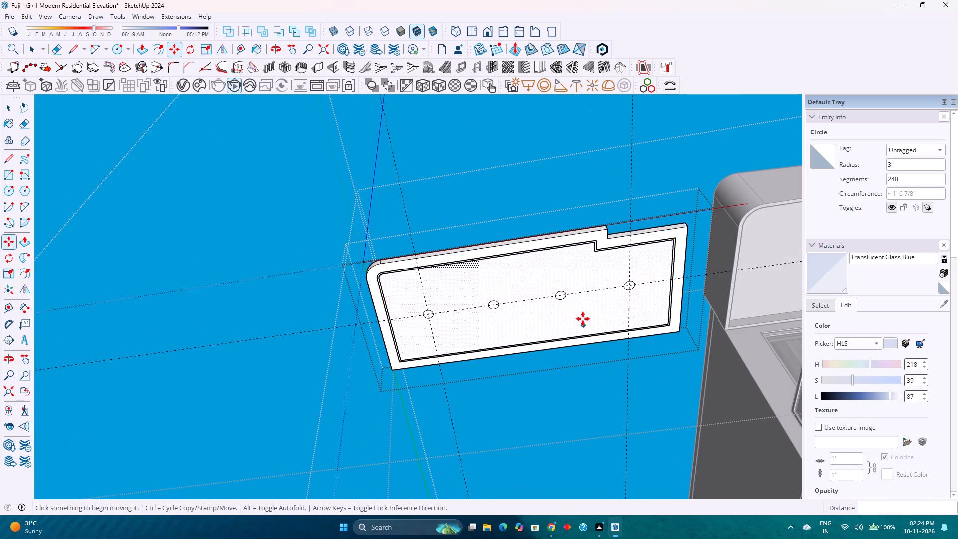
{"action": "scroll", "coordinate": [582, 317], "scroll_direction": "up", "scroll_amount": 4}
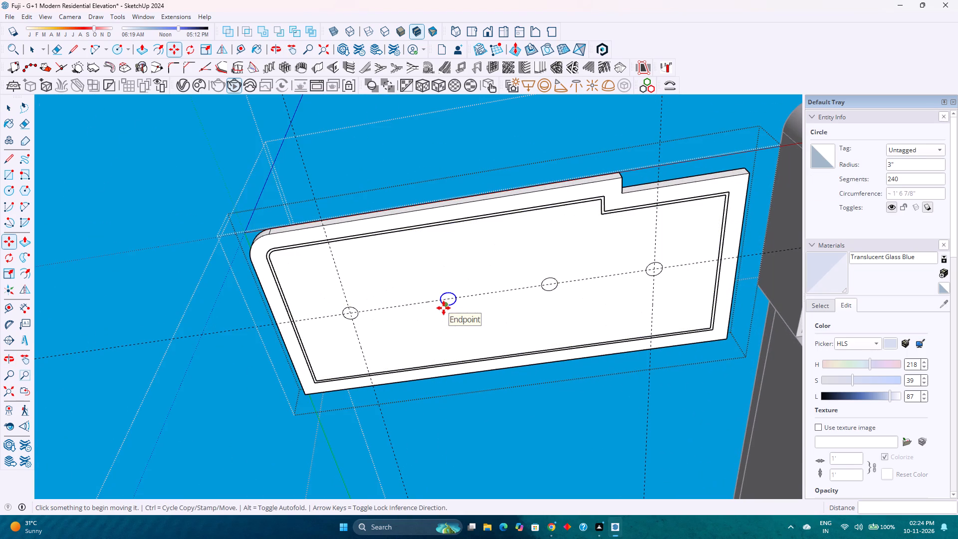
{"action": "scroll", "coordinate": [450, 303], "scroll_direction": "up", "scroll_amount": 4}
{"action": "scroll", "coordinate": [450, 303], "scroll_direction": "down", "scroll_amount": 3}
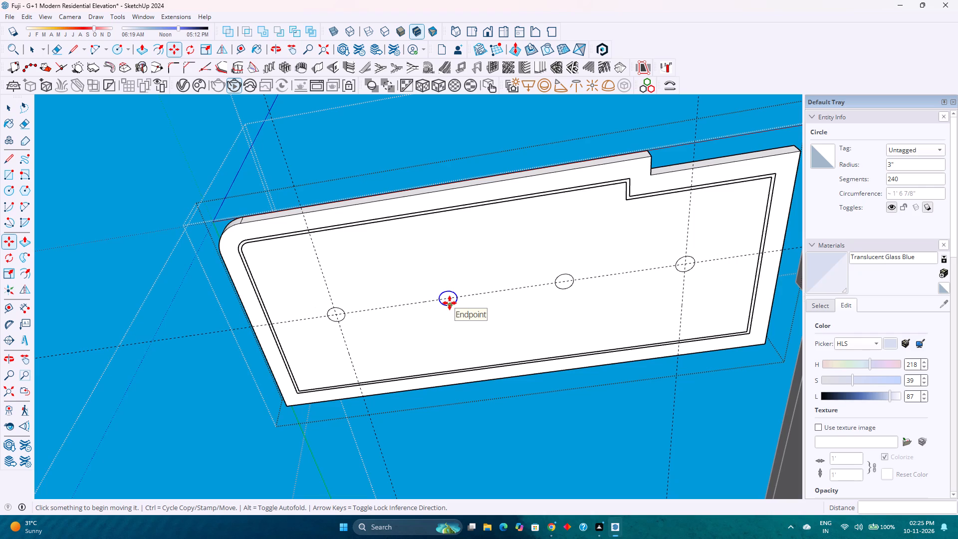
{"action": "scroll", "coordinate": [448, 296], "scroll_direction": "down", "scroll_amount": 3}
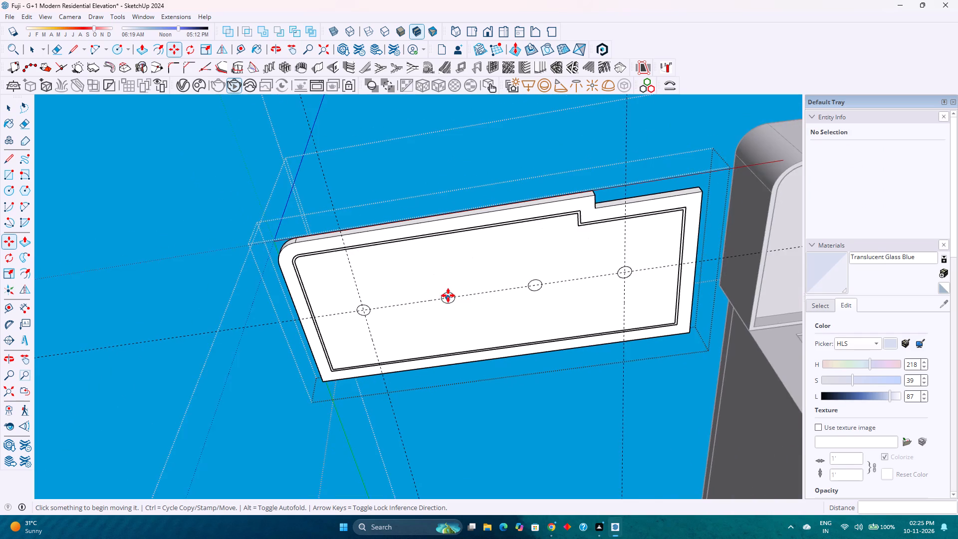
{"action": "scroll", "coordinate": [448, 295], "scroll_direction": "up", "scroll_amount": 2}
{"action": "key", "text": "ctrl+z"}
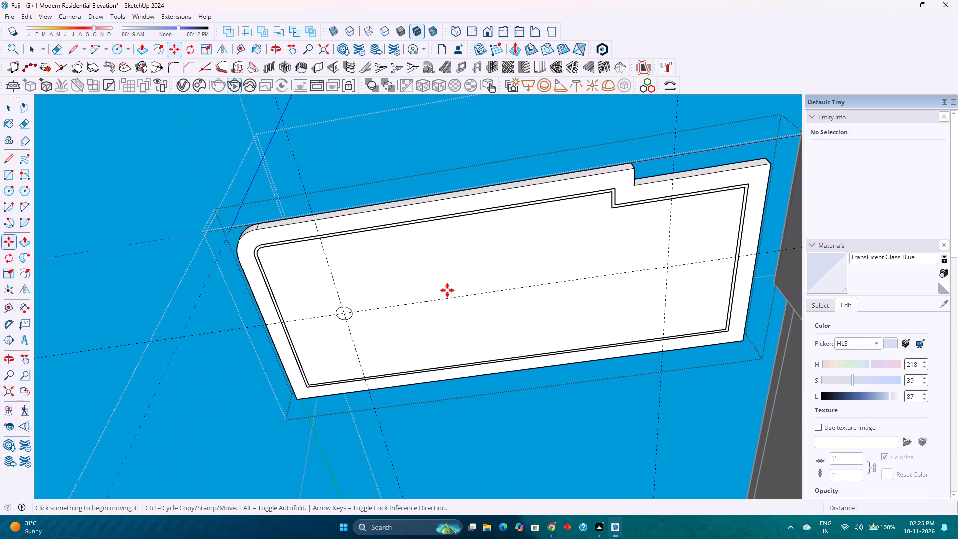
{"action": "key", "text": "ctrl+y"}
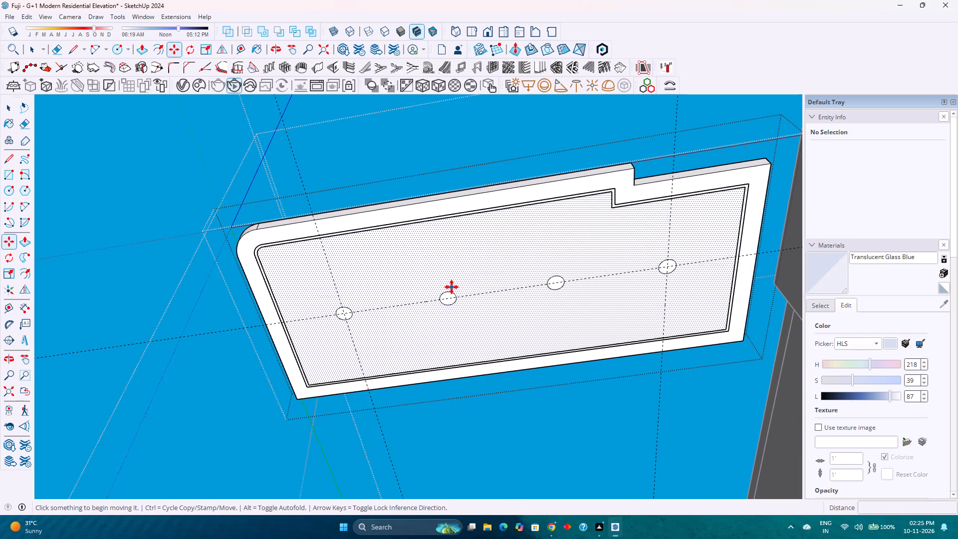
Move the four circle faces together 1'6" off the lengthwise guide toward the panel's straight long edge.
{"action": "key", "text": "space"}
{"action": "scroll", "coordinate": [708, 264], "scroll_direction": "up", "scroll_amount": 5}
{"action": "left_click", "coordinate": [658, 271]}
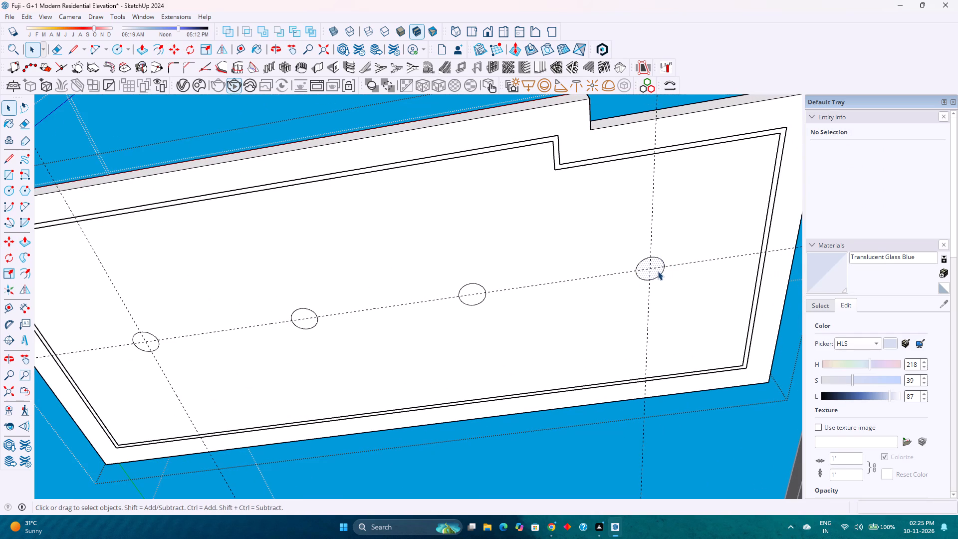
{"action": "left_click", "coordinate": [479, 296], "text": "ctrl"}
{"action": "left_click", "coordinate": [306, 321], "text": "ctrl"}
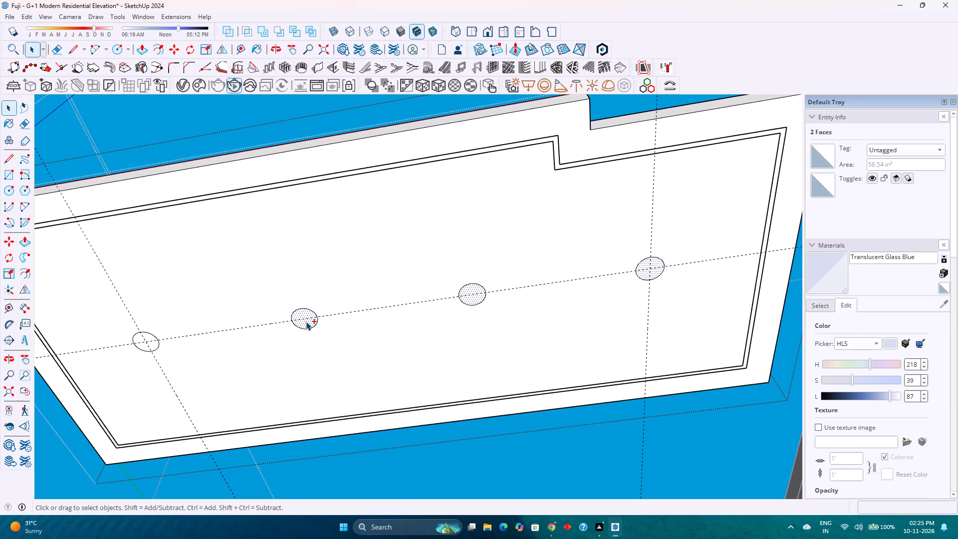
{"action": "left_click", "coordinate": [155, 344], "text": "ctrl"}
{"action": "middle_click_drag", "start_coordinate": [593, 325], "coordinate": [433, 314]}
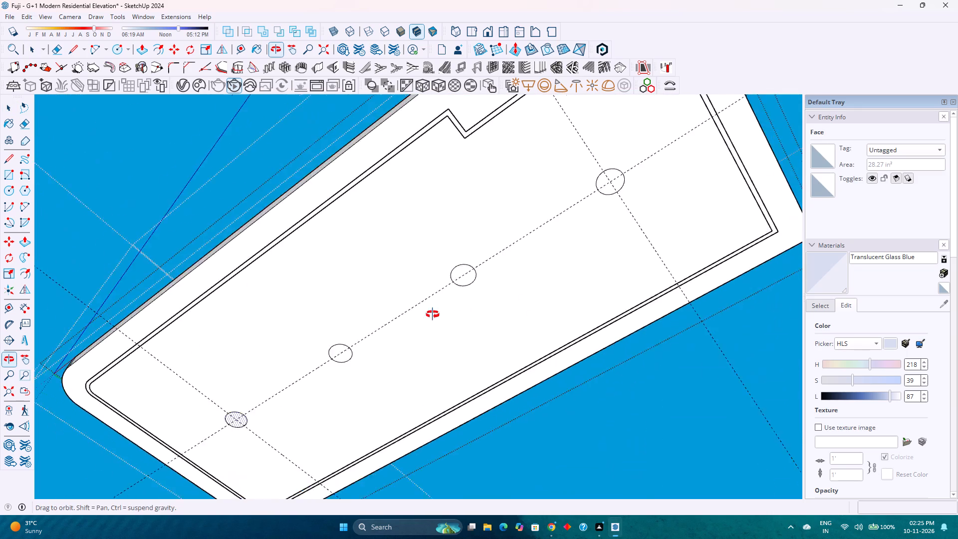
{"action": "middle_click_drag", "start_coordinate": [433, 314], "coordinate": [311, 353]}
{"action": "left_click", "coordinate": [4, 387]}
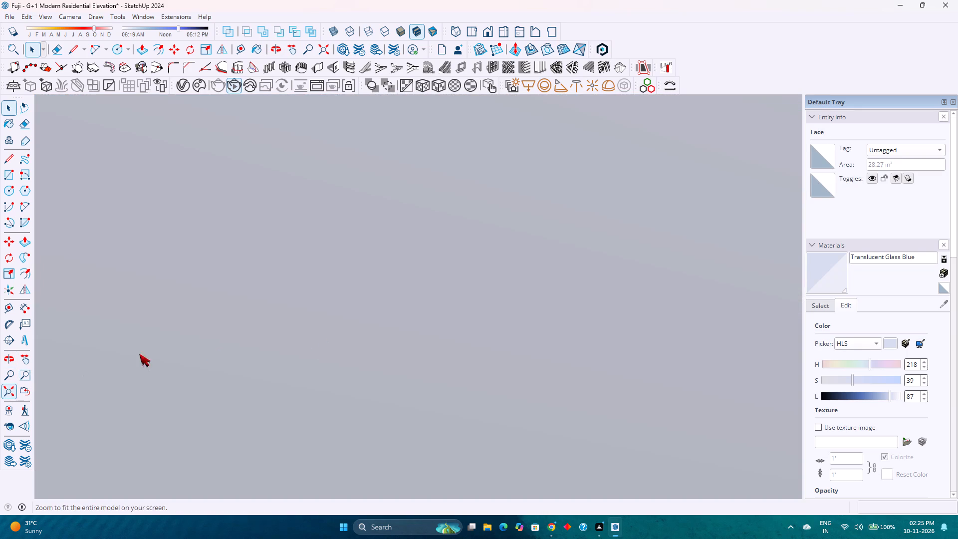
{"action": "middle_click_drag", "start_coordinate": [234, 334], "coordinate": [514, 412]}
{"action": "scroll", "coordinate": [246, 219], "scroll_direction": "up", "scroll_amount": 5}
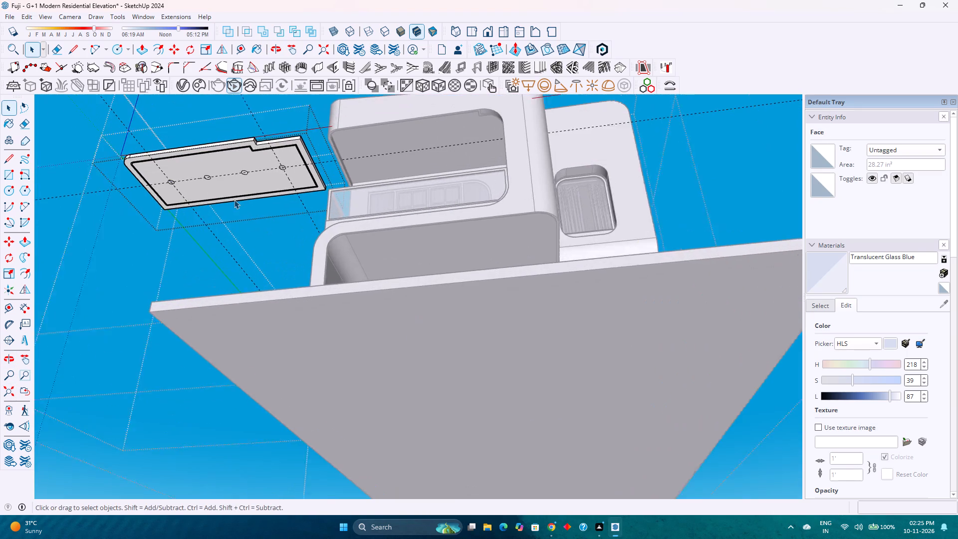
{"action": "scroll", "coordinate": [239, 198], "scroll_direction": "up", "scroll_amount": 4}
{"action": "middle_click_drag", "start_coordinate": [239, 198], "coordinate": [348, 279], "text": "ctrl"}
{"action": "scroll", "coordinate": [381, 280], "scroll_direction": "up", "scroll_amount": 6}
{"action": "middle_click_drag", "start_coordinate": [370, 274], "coordinate": [471, 230]}
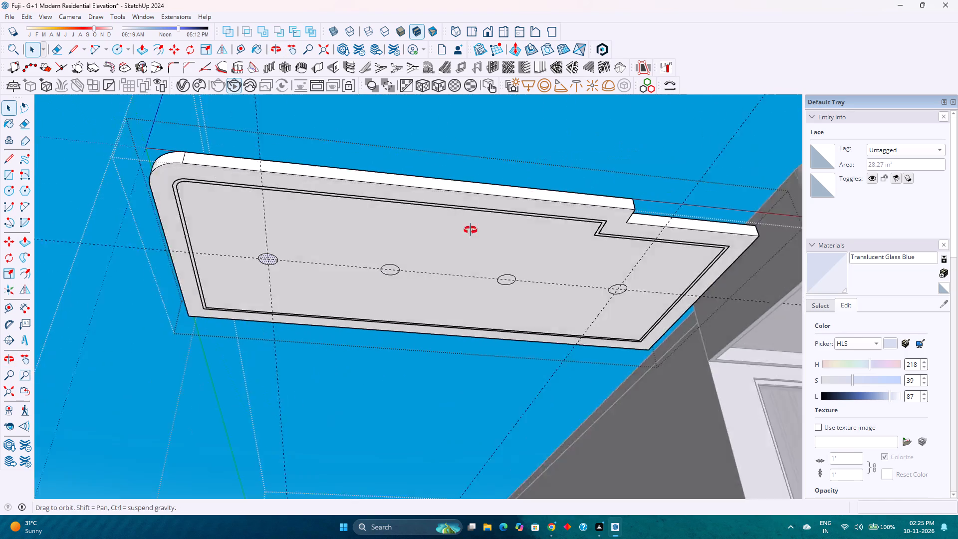
{"action": "middle_click_drag", "start_coordinate": [471, 230], "coordinate": [487, 228]}
{"action": "middle_click", "coordinate": [487, 228]}
{"action": "scroll", "coordinate": [379, 263], "scroll_direction": "up", "scroll_amount": 6}
{"action": "left_click", "coordinate": [393, 272], "text": "ctrl"}
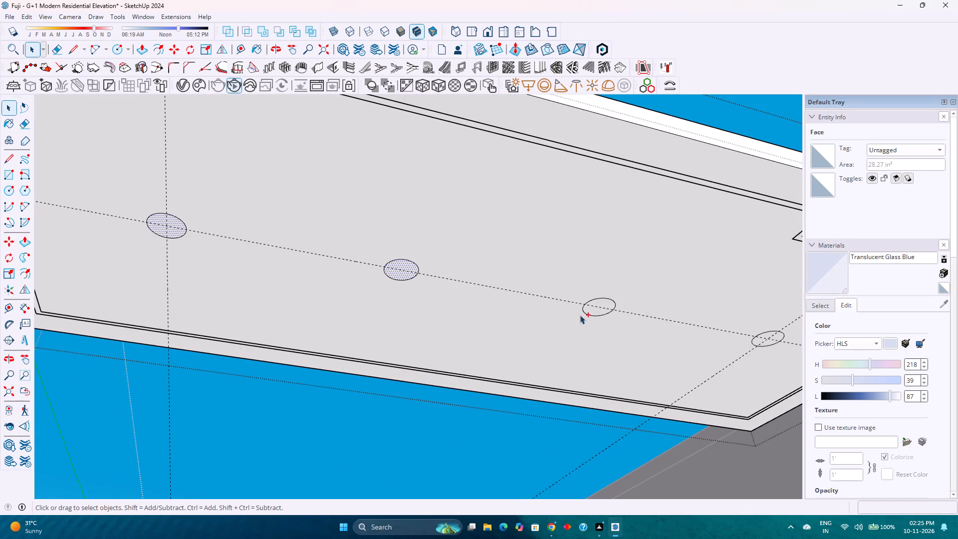
{"action": "left_click", "coordinate": [593, 311], "text": "ctrl"}
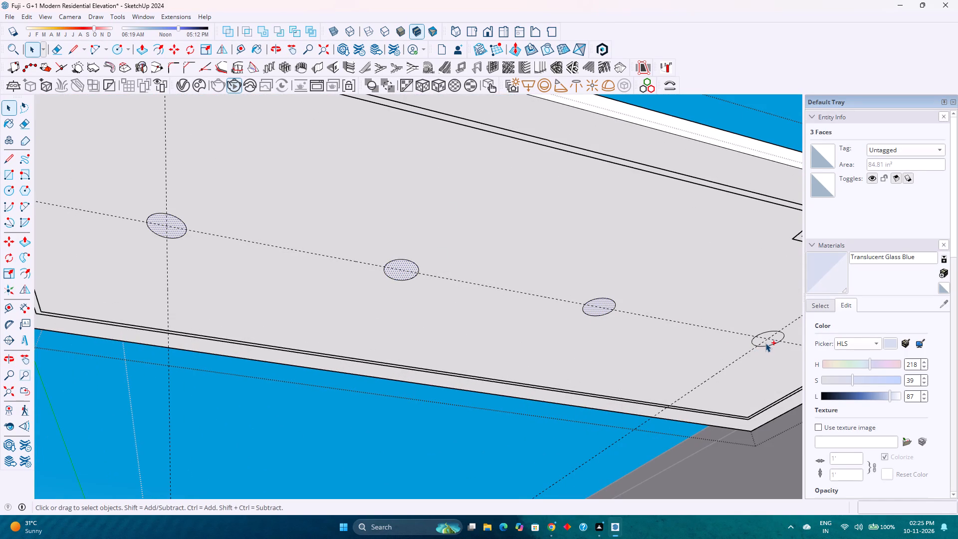
{"action": "left_click", "coordinate": [765, 343], "text": "ctrl"}
{"action": "left_click", "coordinate": [768, 343], "text": "ctrl"}
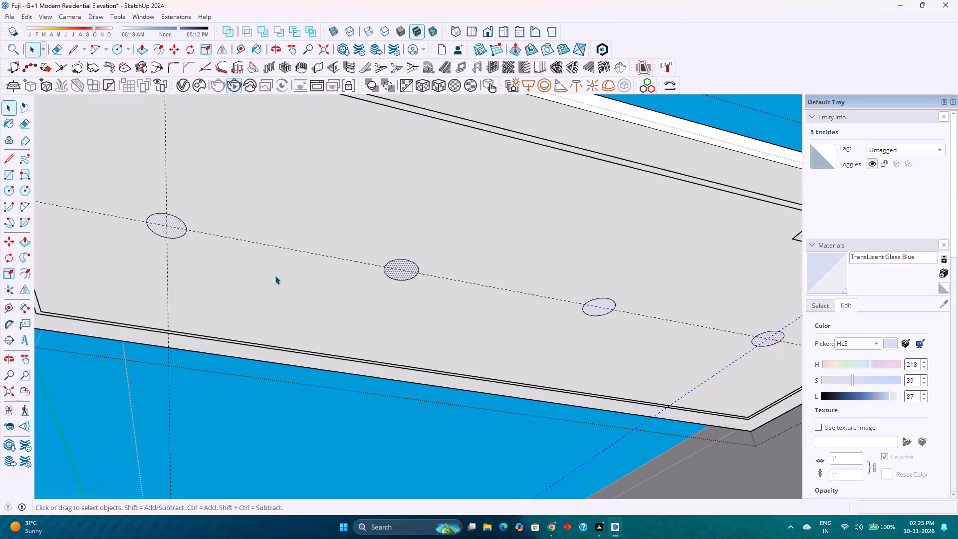
{"action": "key", "text": "m"}
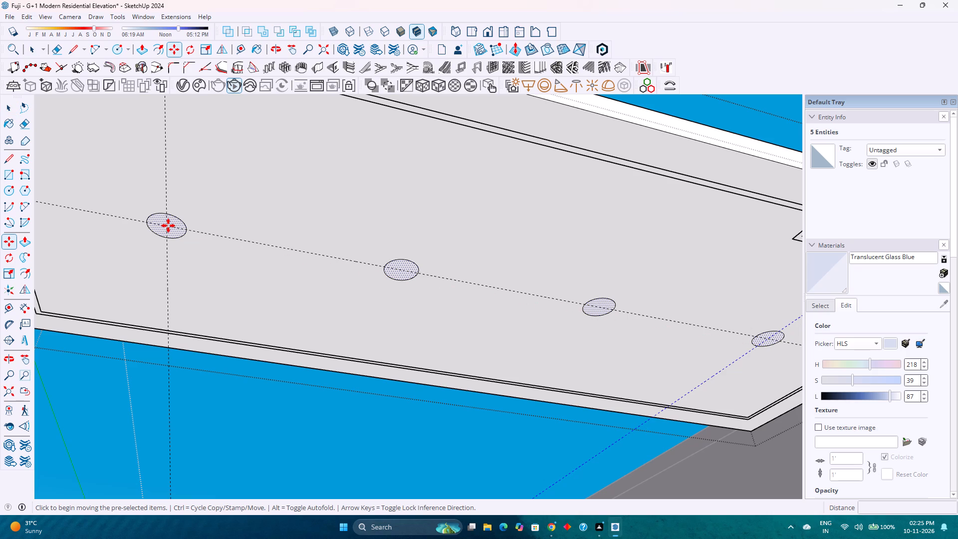
{"action": "left_click", "coordinate": [167, 226]}
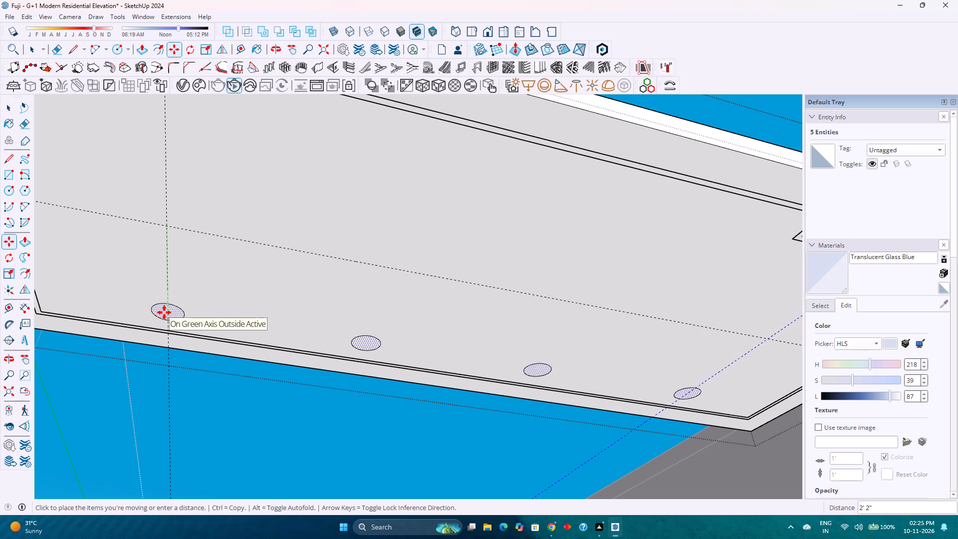
{"action": "type", "text": "1'6"}
{"action": "key", "text": "shift+quotedbl"}
{"action": "key", "text": "Return"}
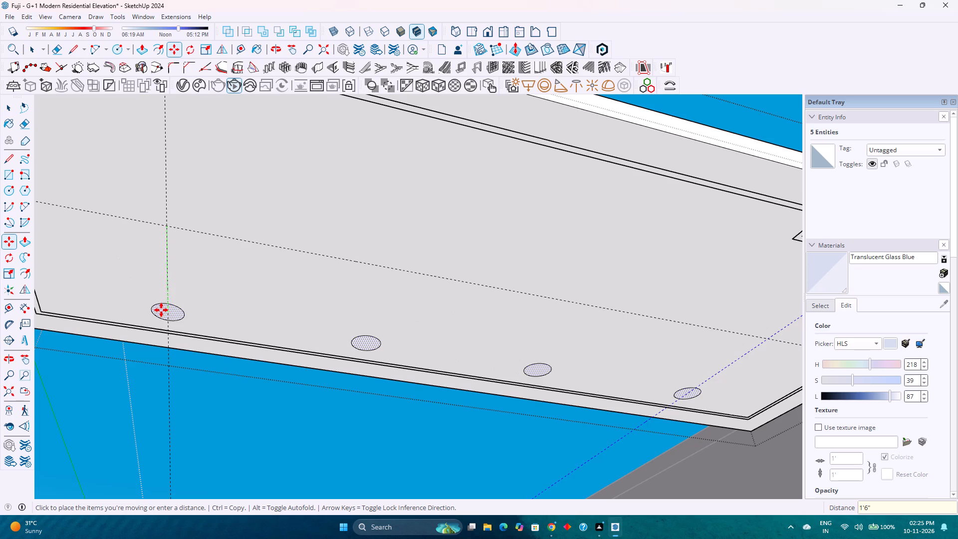
Copy the row of four circles across the panel toward its notched edge, trying 4' before setting the distance to 3'.
{"action": "middle_click_drag", "start_coordinate": [163, 307], "coordinate": [473, 276]}
{"action": "scroll", "coordinate": [457, 269], "scroll_direction": "down", "scroll_amount": 4}
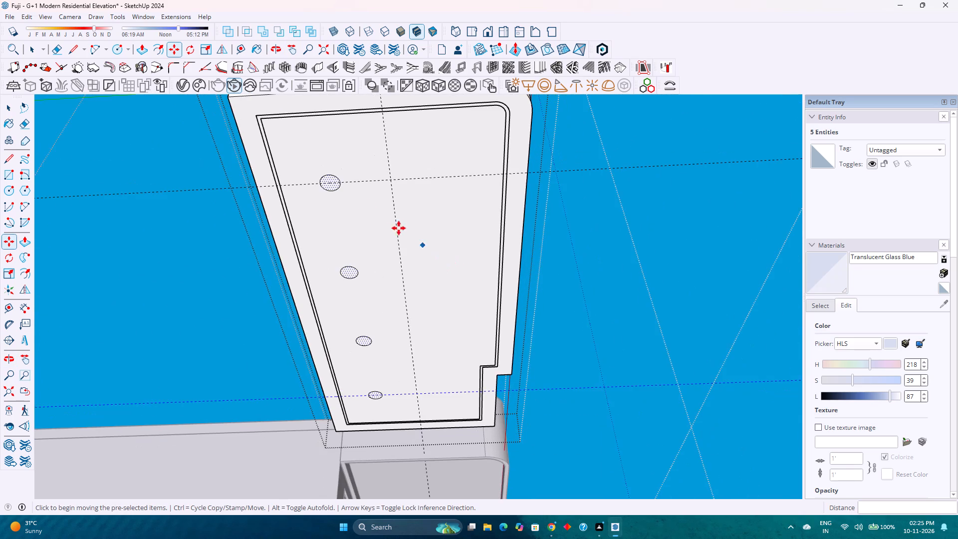
{"action": "scroll", "coordinate": [337, 191], "scroll_direction": "up", "scroll_amount": 2}
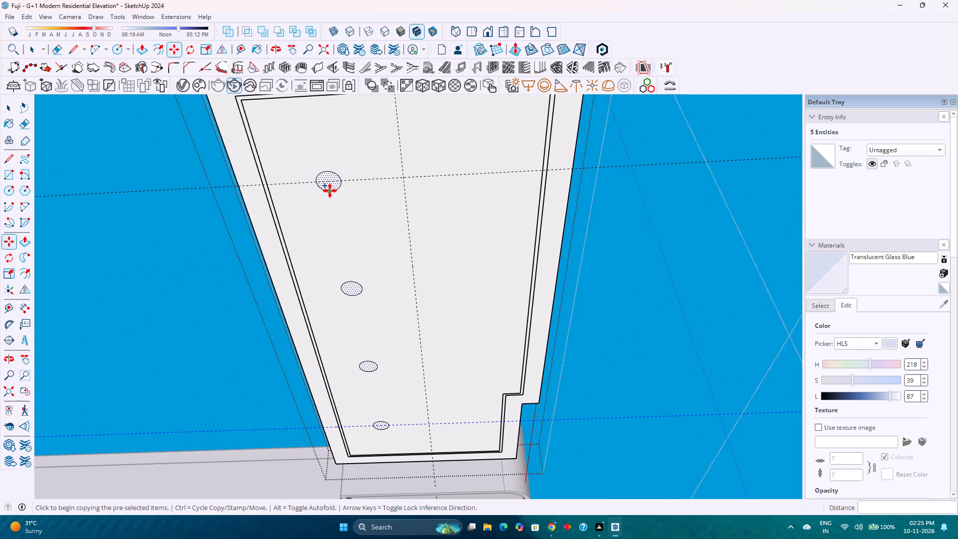
{"action": "left_click", "coordinate": [328, 181]}
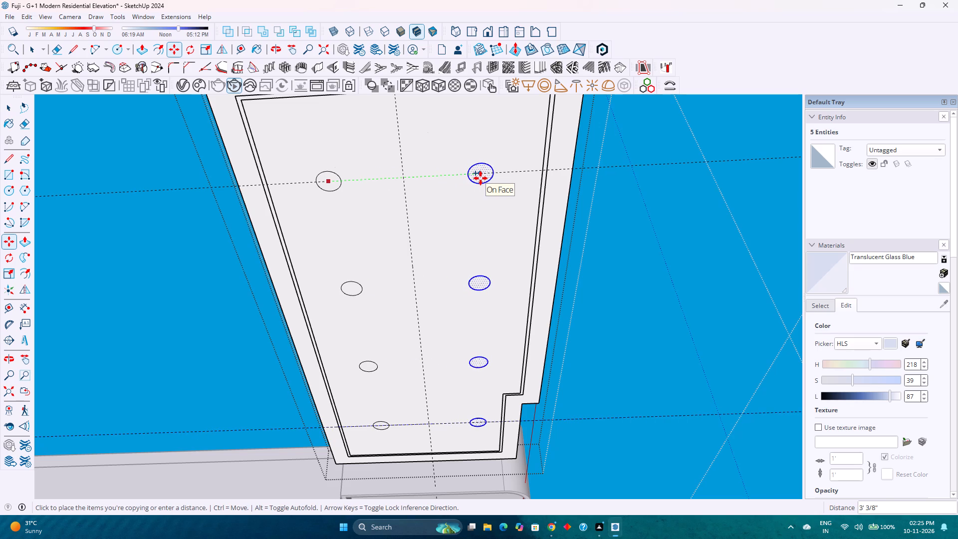
{"action": "type", "text": "4'"}
{"action": "key", "text": "Return"}
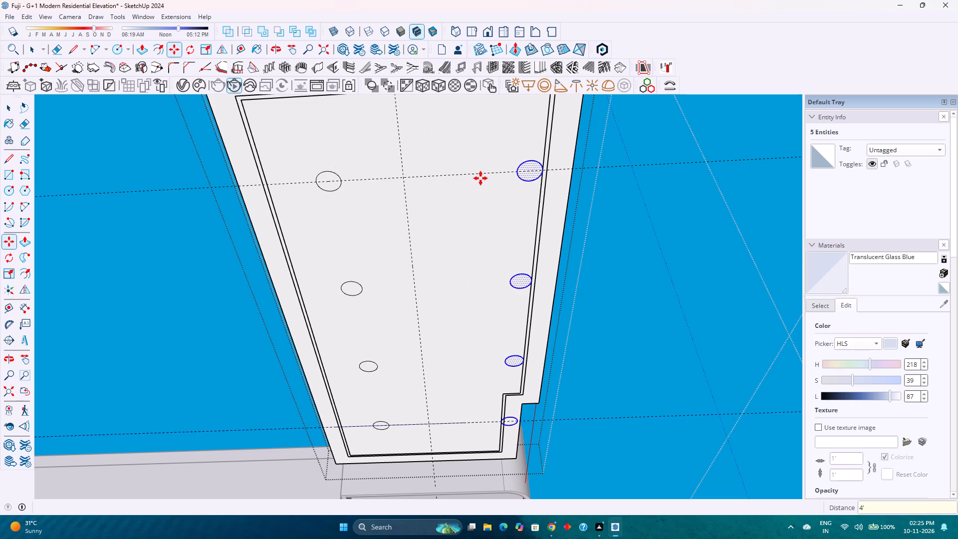
{"action": "type", "text": "3'"}
{"action": "key", "text": "Return"}
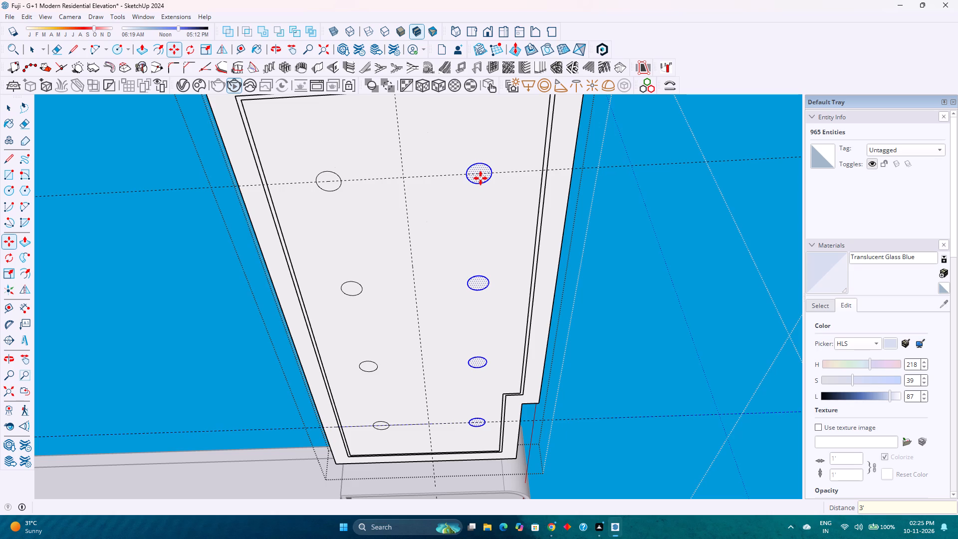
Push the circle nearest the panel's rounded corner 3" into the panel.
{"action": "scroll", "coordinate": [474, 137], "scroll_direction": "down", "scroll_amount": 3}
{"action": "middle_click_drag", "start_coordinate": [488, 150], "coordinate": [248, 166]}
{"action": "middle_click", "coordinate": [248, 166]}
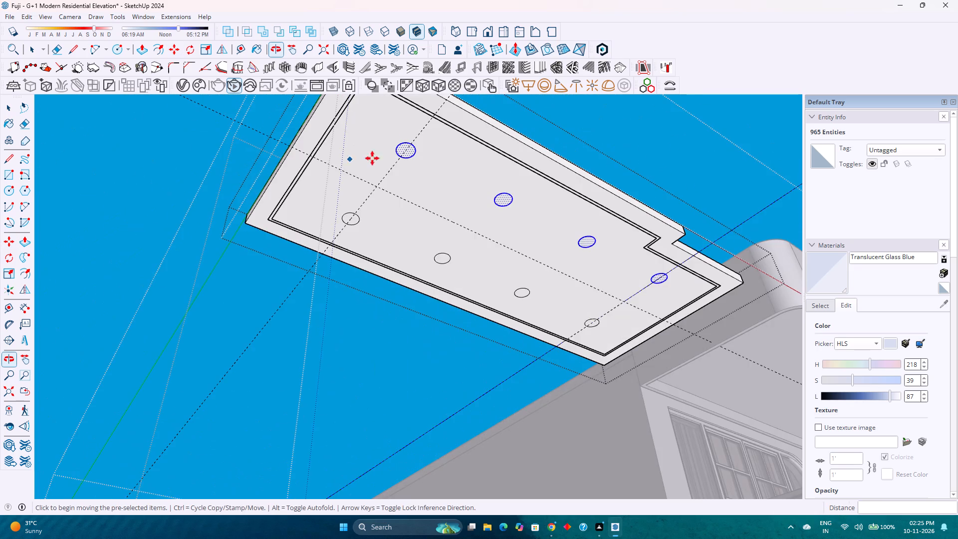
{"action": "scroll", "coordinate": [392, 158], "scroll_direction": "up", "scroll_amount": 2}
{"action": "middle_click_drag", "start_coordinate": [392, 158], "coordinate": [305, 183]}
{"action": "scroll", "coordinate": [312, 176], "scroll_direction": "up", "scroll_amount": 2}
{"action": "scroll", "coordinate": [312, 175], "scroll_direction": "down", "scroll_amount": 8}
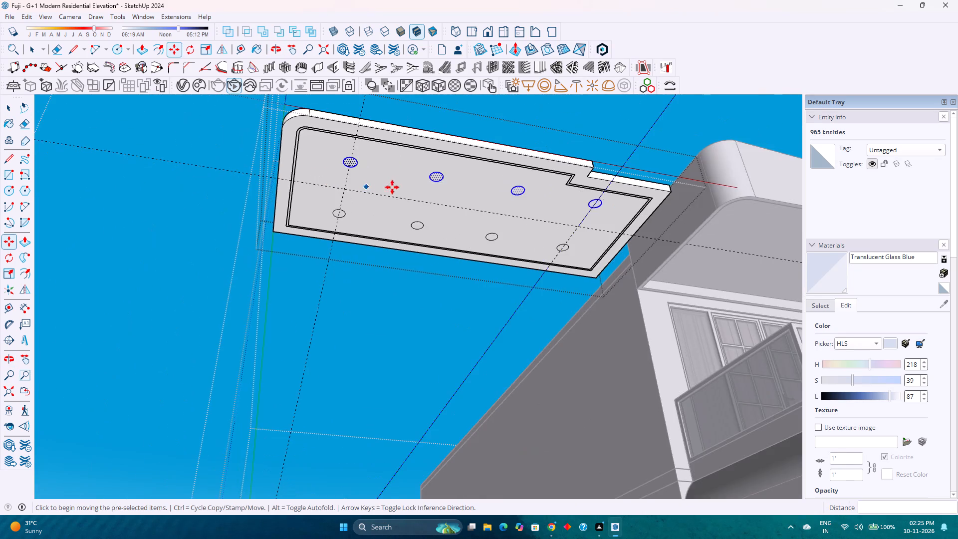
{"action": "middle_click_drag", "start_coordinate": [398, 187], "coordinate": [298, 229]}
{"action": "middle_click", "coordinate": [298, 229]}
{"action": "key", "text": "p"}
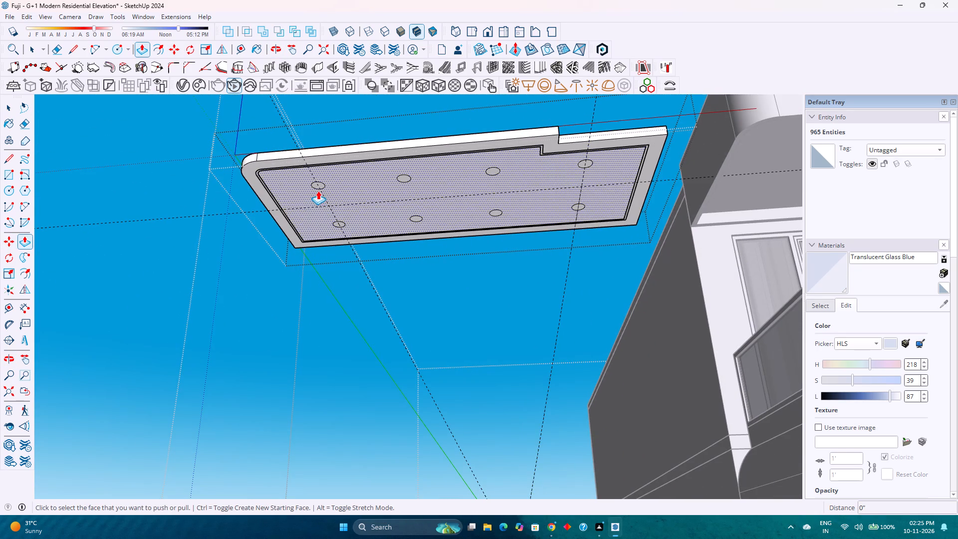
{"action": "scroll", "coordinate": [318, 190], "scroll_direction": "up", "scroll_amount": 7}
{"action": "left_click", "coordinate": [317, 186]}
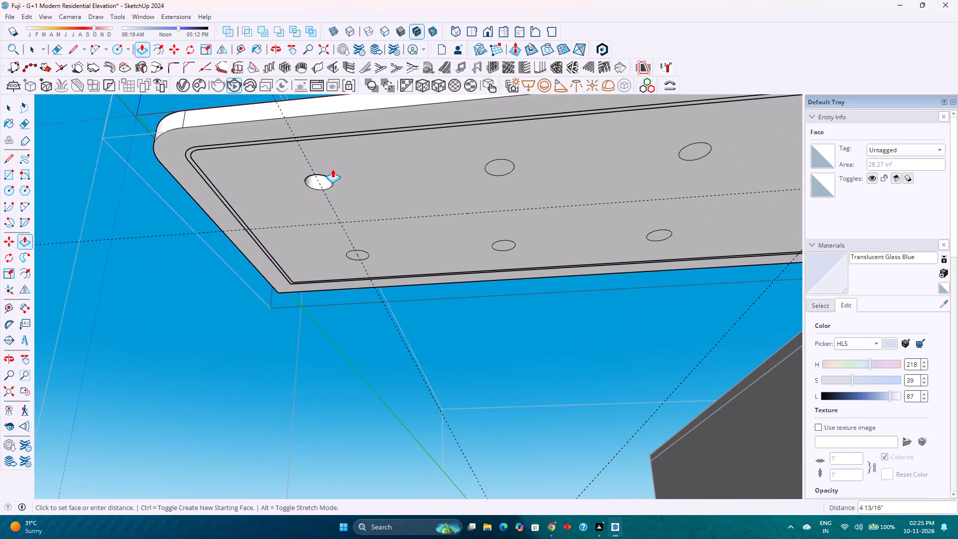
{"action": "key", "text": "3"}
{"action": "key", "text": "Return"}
Examine the ceiling panel from above and below to check the recessed circle against the panel's thickness.
{"action": "scroll", "coordinate": [349, 190], "scroll_direction": "down", "scroll_amount": 3}
{"action": "middle_click_drag", "start_coordinate": [364, 197], "coordinate": [399, 323]}
{"action": "middle_click", "coordinate": [399, 323]}
{"action": "scroll", "coordinate": [390, 300], "scroll_direction": "down", "scroll_amount": 8}
{"action": "middle_click_drag", "start_coordinate": [433, 241], "coordinate": [411, 287]}
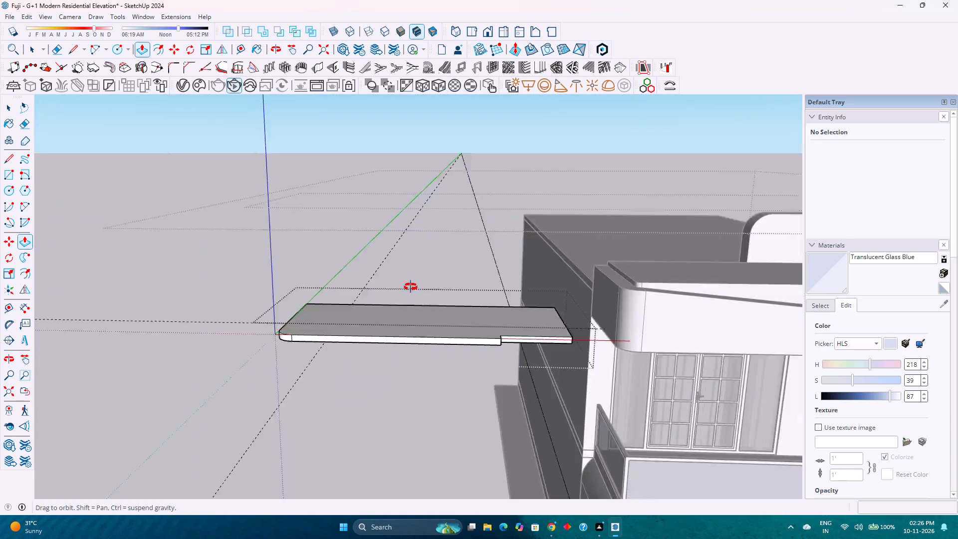
{"action": "middle_click_drag", "start_coordinate": [411, 287], "coordinate": [392, 324]}
{"action": "scroll", "coordinate": [392, 324], "scroll_direction": "down", "scroll_amount": 20}
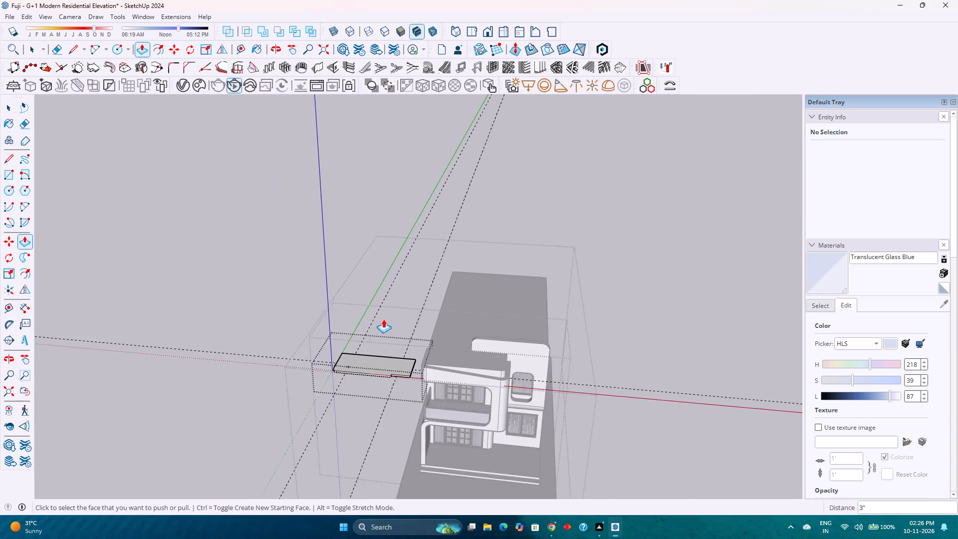
{"action": "scroll", "coordinate": [346, 396], "scroll_direction": "up", "scroll_amount": 7}
{"action": "middle_click_drag", "start_coordinate": [361, 368], "coordinate": [393, 286]}
{"action": "scroll", "coordinate": [396, 273], "scroll_direction": "up", "scroll_amount": 6}
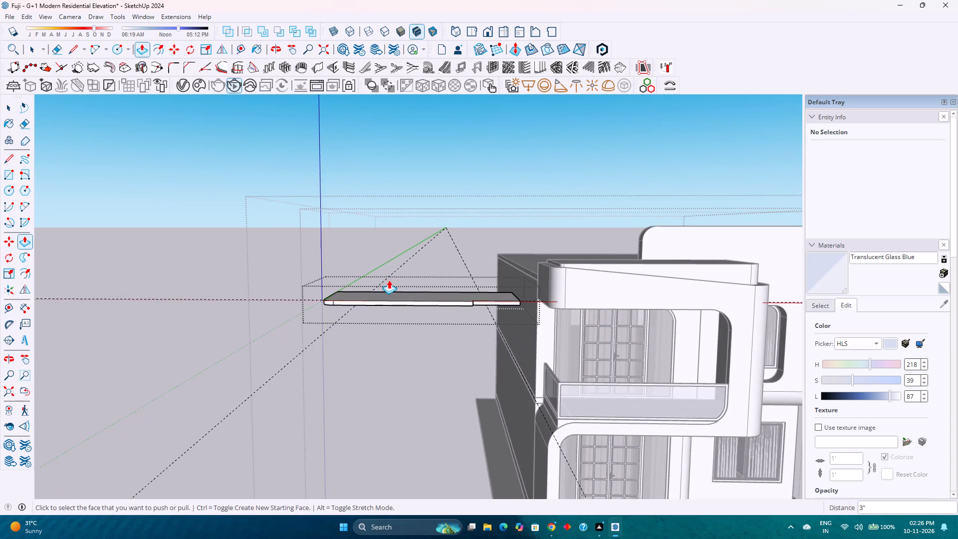
{"action": "middle_click_drag", "start_coordinate": [389, 280], "coordinate": [472, 169]}
{"action": "scroll", "coordinate": [533, 126], "scroll_direction": "up", "scroll_amount": 8}
{"action": "middle_click_drag", "start_coordinate": [556, 136], "coordinate": [495, 194], "text": "shift"}
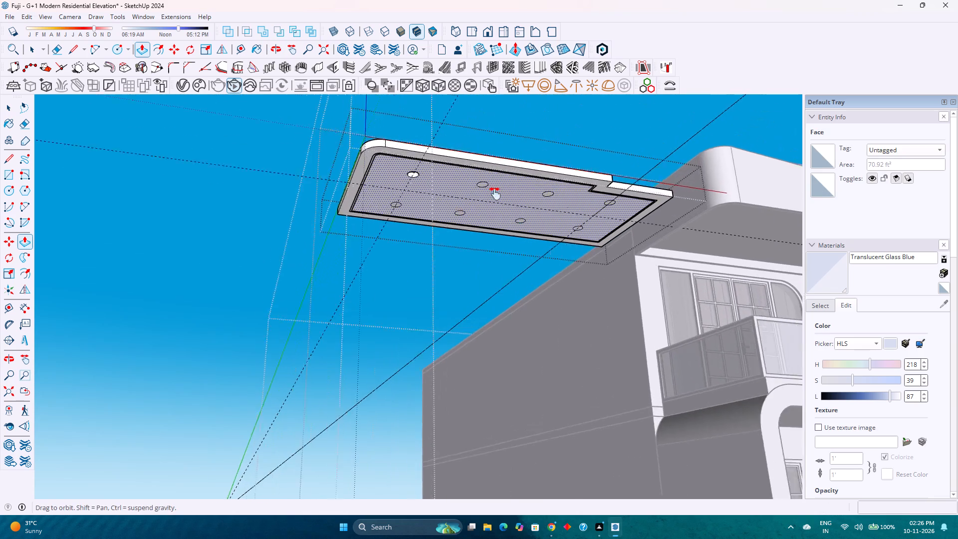
{"action": "middle_click_drag", "start_coordinate": [495, 194], "coordinate": [469, 213], "text": "shift"}
{"action": "middle_click", "coordinate": [469, 213], "text": "shift"}
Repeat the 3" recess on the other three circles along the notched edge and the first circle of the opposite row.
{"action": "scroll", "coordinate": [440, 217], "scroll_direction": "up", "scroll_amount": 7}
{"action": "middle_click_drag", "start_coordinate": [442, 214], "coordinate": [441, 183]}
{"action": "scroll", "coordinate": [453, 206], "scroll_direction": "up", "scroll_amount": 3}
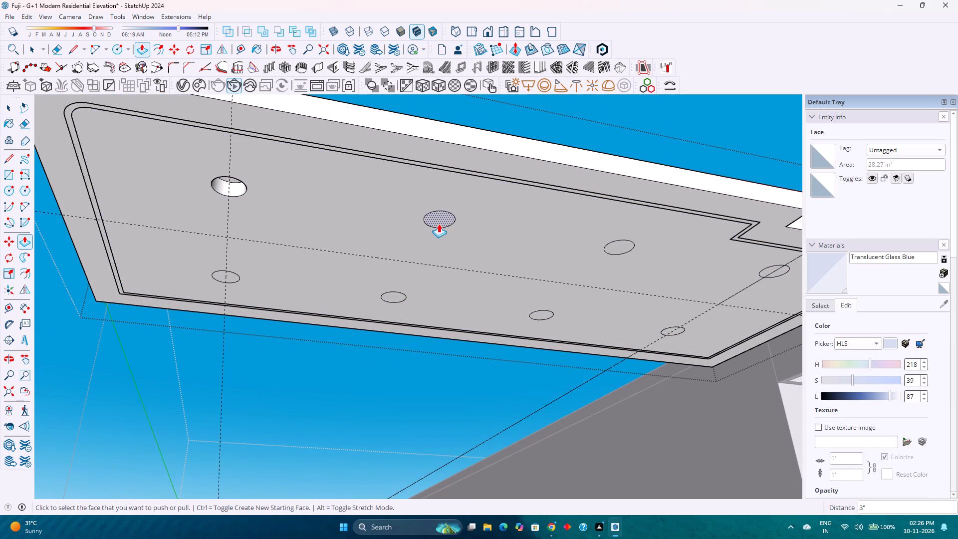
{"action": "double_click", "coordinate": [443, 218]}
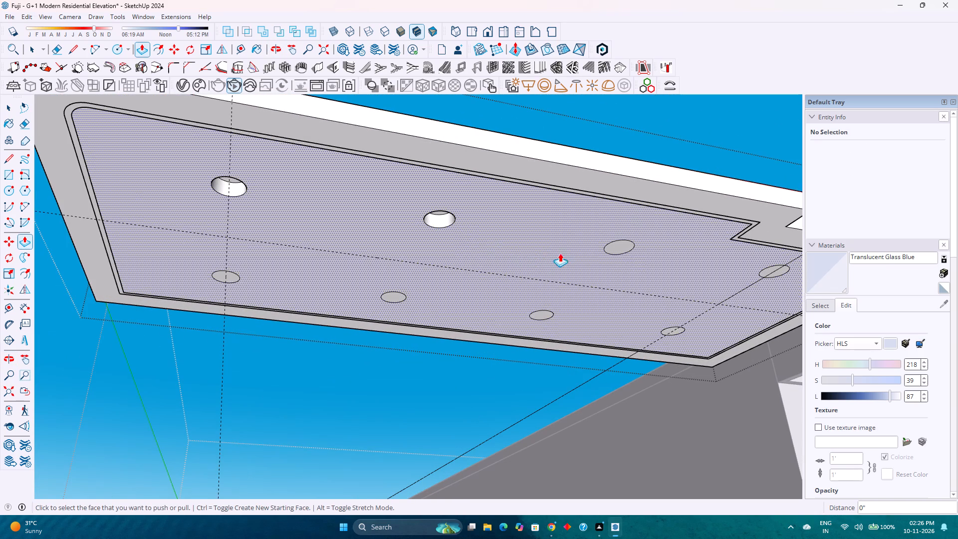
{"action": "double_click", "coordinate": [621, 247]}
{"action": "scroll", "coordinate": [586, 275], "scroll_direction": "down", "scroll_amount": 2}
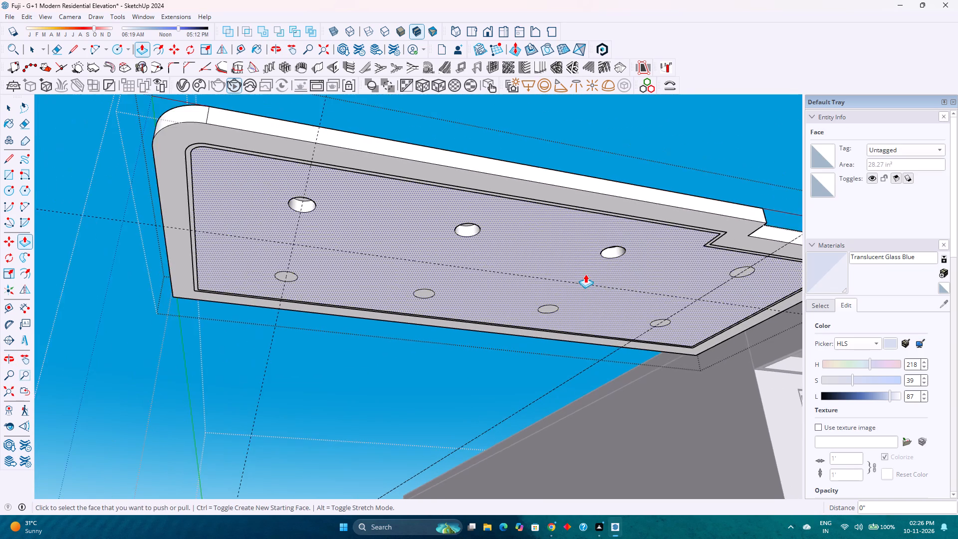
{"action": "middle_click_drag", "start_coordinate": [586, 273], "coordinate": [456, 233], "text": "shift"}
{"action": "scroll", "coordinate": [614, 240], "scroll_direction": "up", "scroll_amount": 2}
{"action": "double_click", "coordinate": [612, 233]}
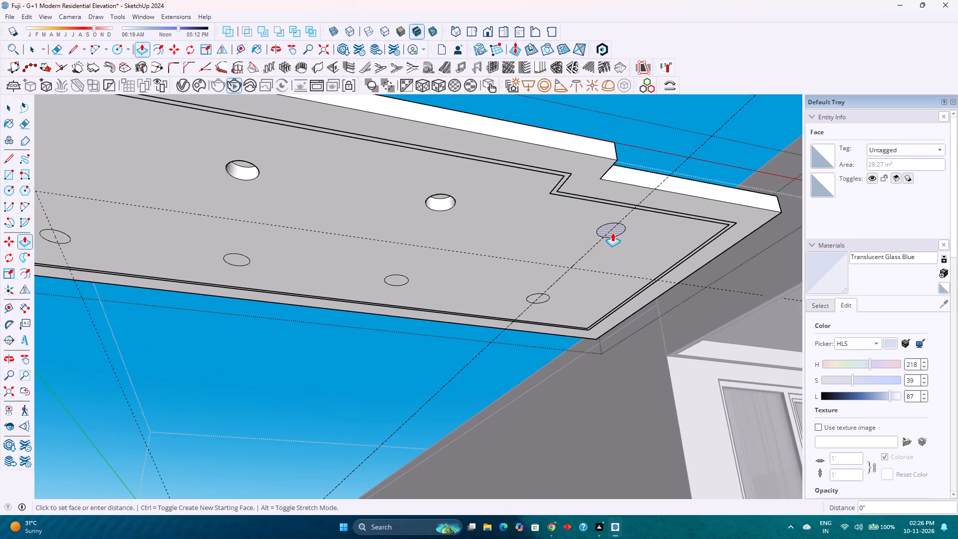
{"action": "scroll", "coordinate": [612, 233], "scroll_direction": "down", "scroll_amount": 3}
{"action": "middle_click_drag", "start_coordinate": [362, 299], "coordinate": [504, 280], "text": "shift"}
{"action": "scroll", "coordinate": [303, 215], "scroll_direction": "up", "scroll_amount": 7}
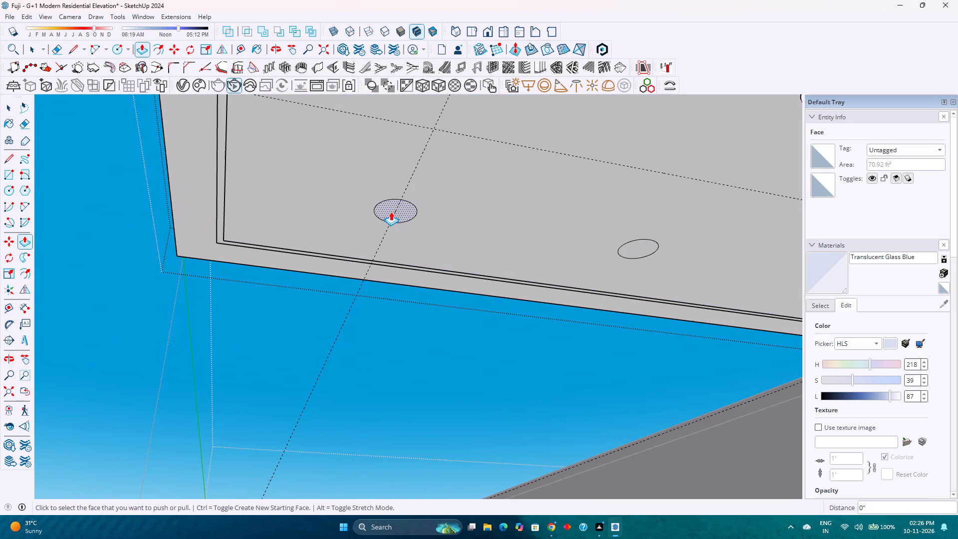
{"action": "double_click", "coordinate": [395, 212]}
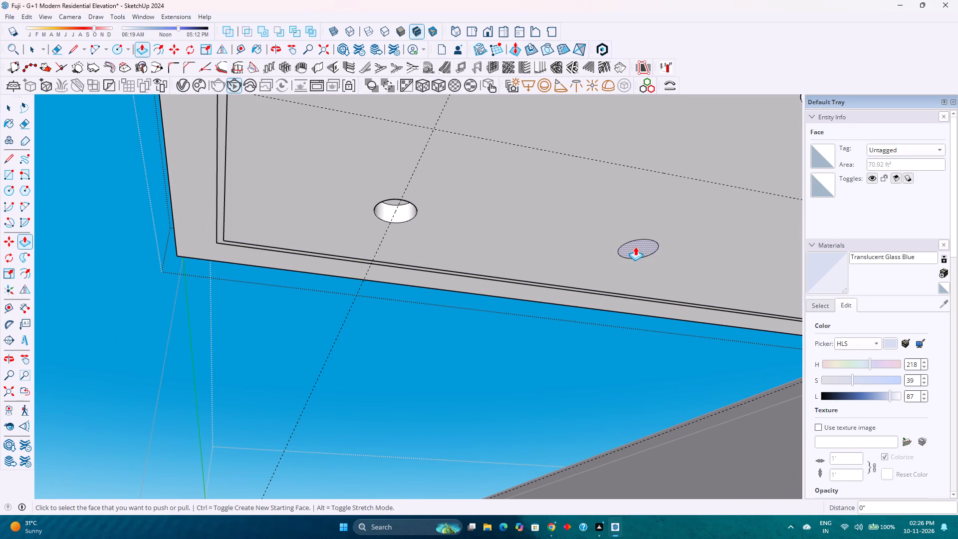
Undo the circle recesses, the second row of circles and the first row until the ceiling panel is bare inside its border.
{"action": "key", "text": "ctrl+z"}
{"action": "key", "text": "ctrl+z"}
{"action": "key", "text": "ctrl+z"}
{"action": "key", "text": "ctrl+z"}
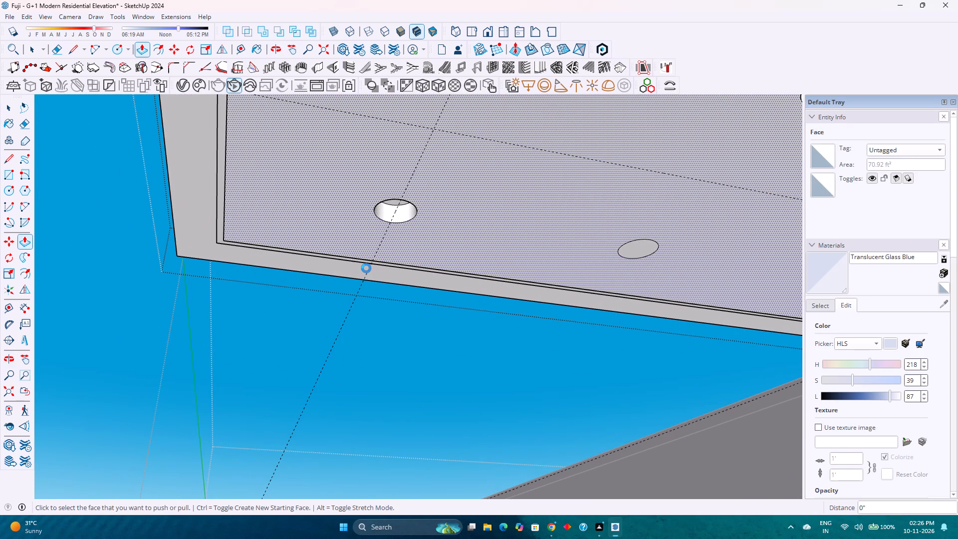
{"action": "key", "text": "ctrl+z"}
{"action": "key", "text": "ctrl+z"}
{"action": "key", "text": "ctrl+z"}
{"action": "key", "text": "ctrl+z"}
{"action": "scroll", "coordinate": [363, 268], "scroll_direction": "down", "scroll_amount": 4}
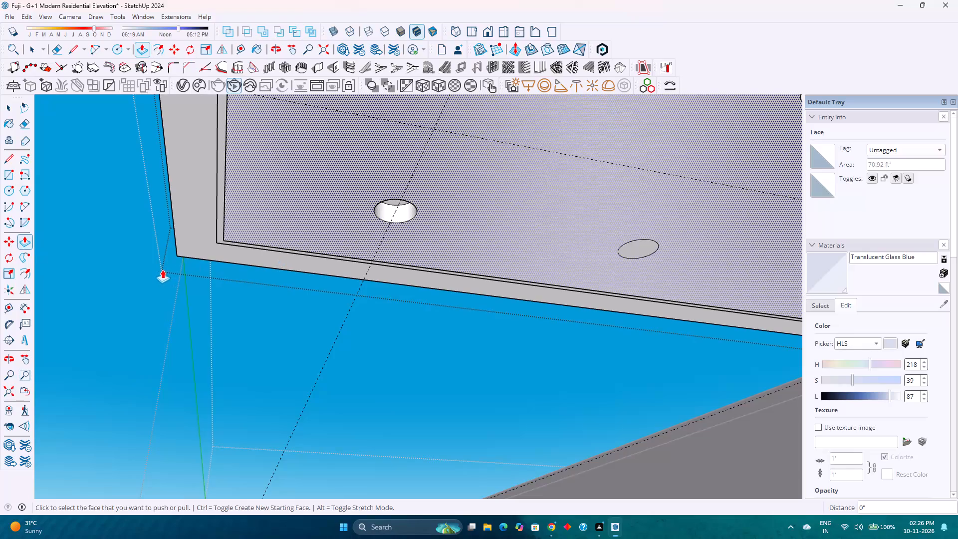
{"action": "scroll", "coordinate": [160, 269], "scroll_direction": "down", "scroll_amount": 11}
{"action": "scroll", "coordinate": [212, 270], "scroll_direction": "up", "scroll_amount": 2}
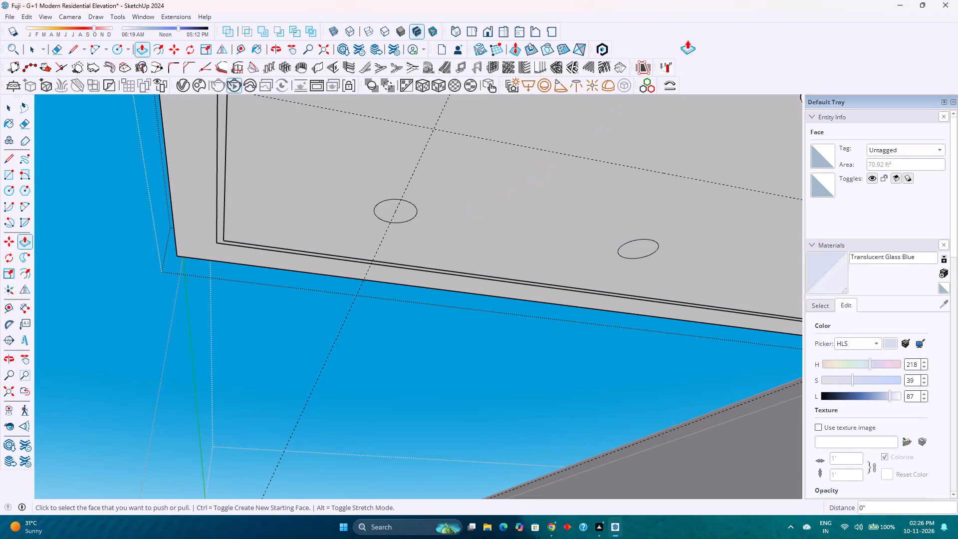
{"action": "triple_click", "coordinate": [699, 30]}
{"action": "left_click", "coordinate": [699, 30]}
{"action": "scroll", "coordinate": [207, 326], "scroll_direction": "down", "scroll_amount": 7}
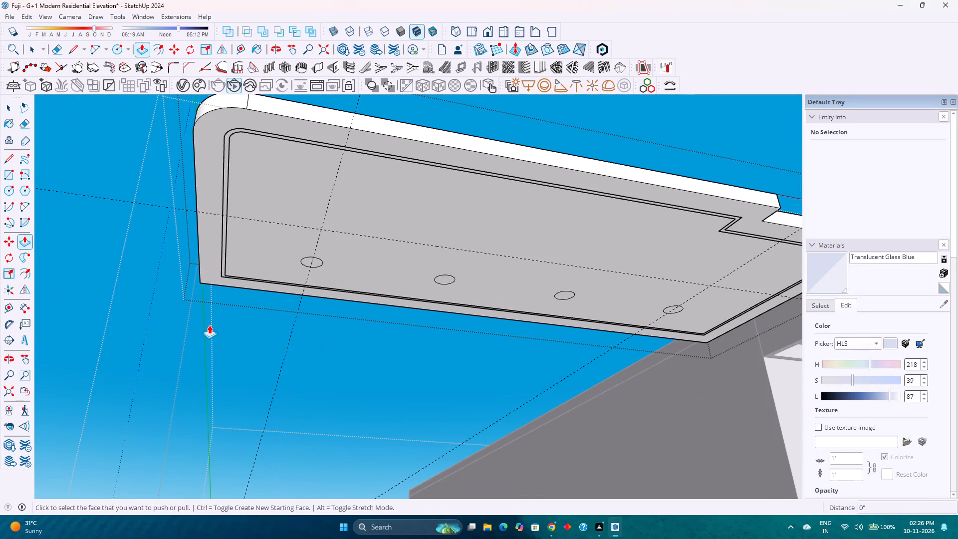
{"action": "scroll", "coordinate": [210, 325], "scroll_direction": "down", "scroll_amount": 3}
{"action": "key", "text": "ctrl+z"}
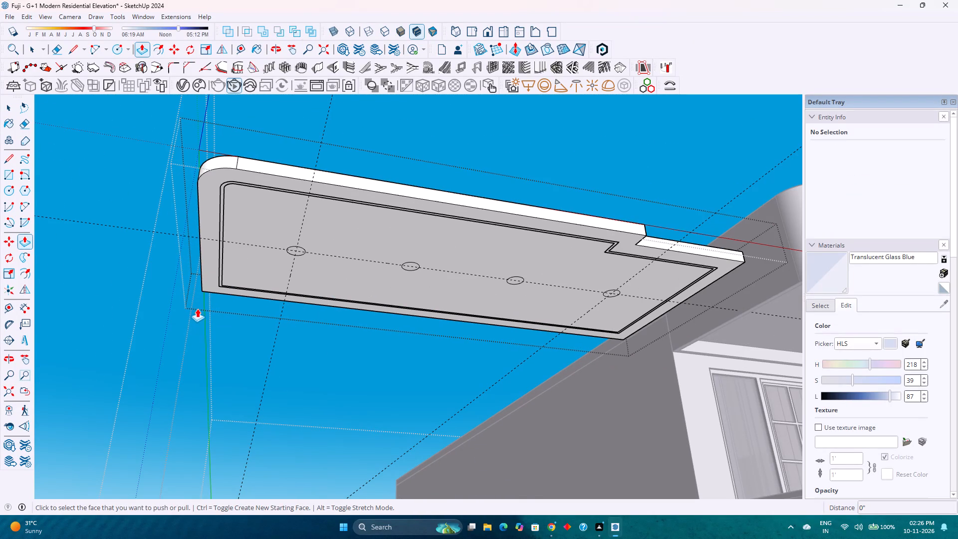
{"action": "key", "text": "ctrl+z"}
{"action": "key", "text": "ctrl+z"}
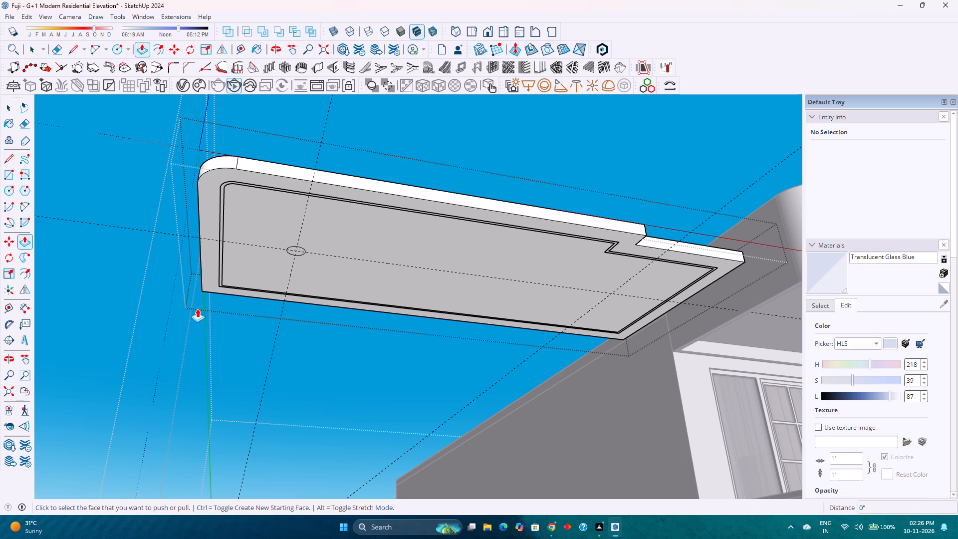
{"action": "key", "text": "ctrl+z"}
Delete the lengthwise guide running across the ceiling panel.
{"action": "key", "text": "space"}
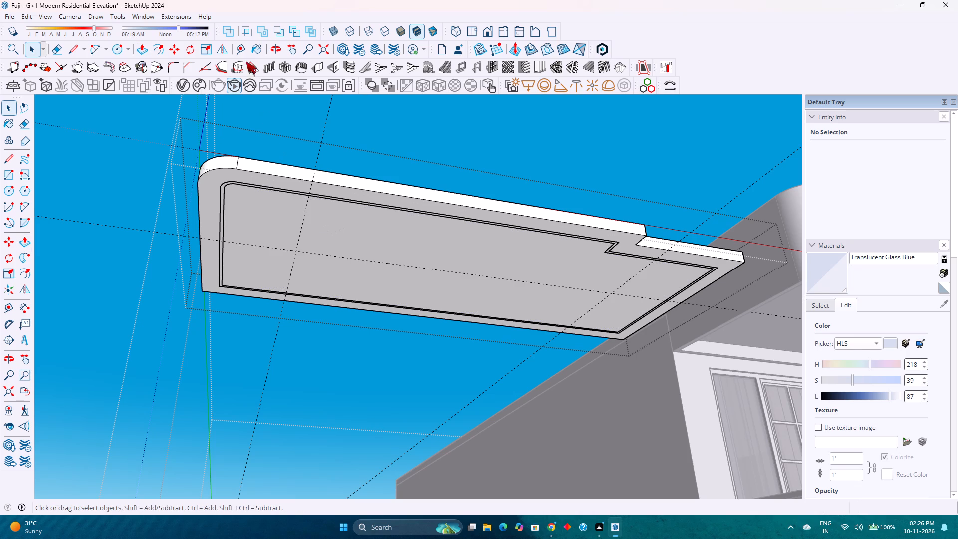
{"action": "left_click_drag", "start_coordinate": [113, 236], "coordinate": [94, 214]}
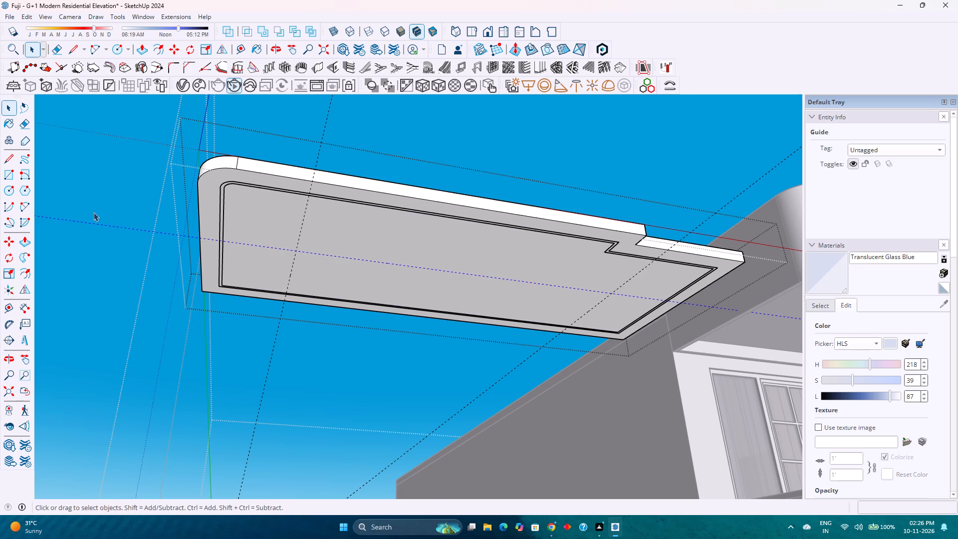
{"action": "key", "text": "Delete"}
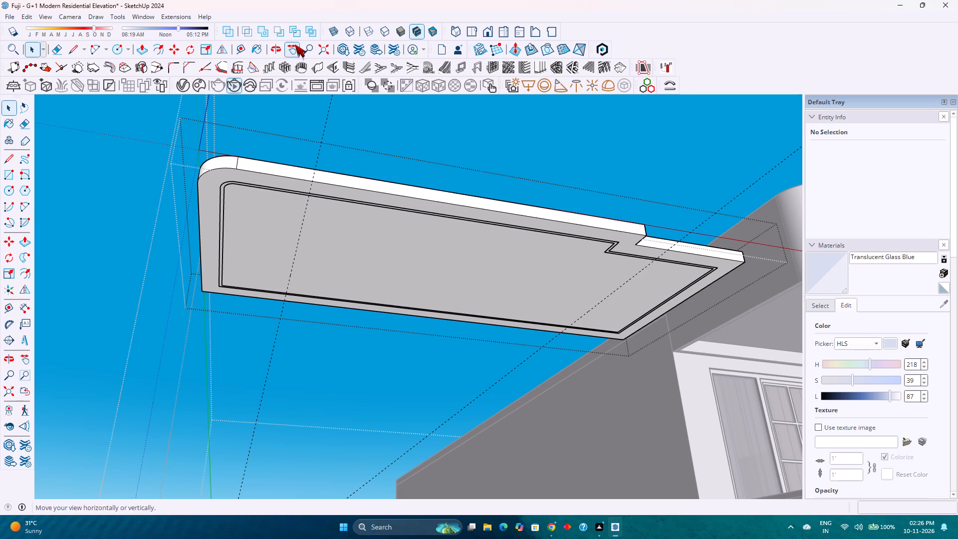
Place lengthwise guides 1'6" in from both long edges of the panel, trying 2' first from the notched edge.
{"action": "left_click", "coordinate": [243, 52]}
{"action": "left_click", "coordinate": [392, 193]}
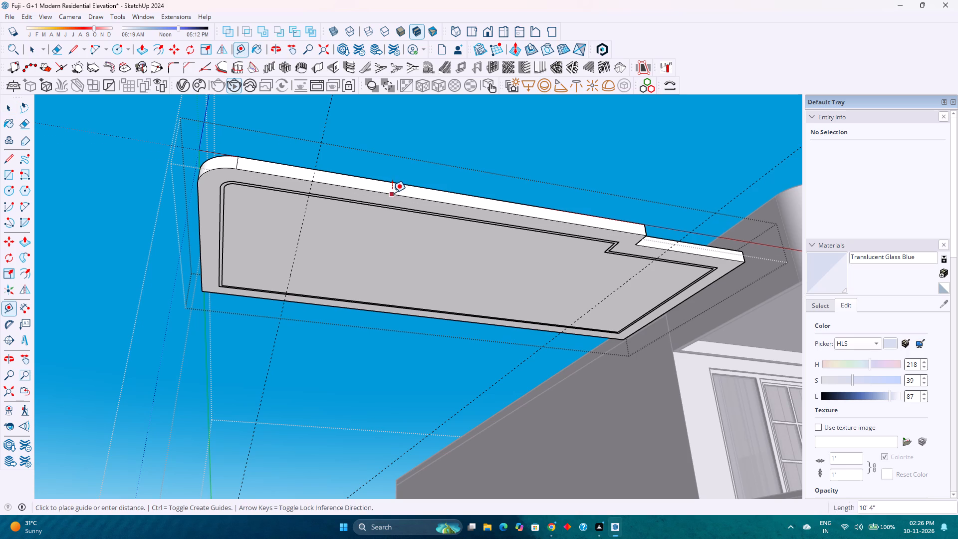
{"action": "type", "text": "2'"}
{"action": "key", "text": "Return"}
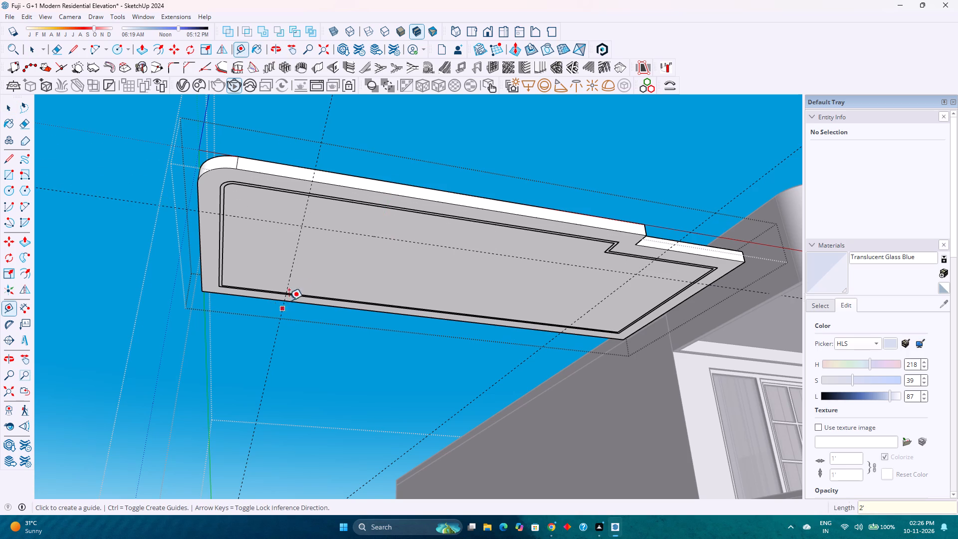
{"action": "middle_click_drag", "start_coordinate": [296, 292], "coordinate": [617, 213]}
{"action": "type", "text": "1'6\""}
{"action": "key", "text": "Return"}
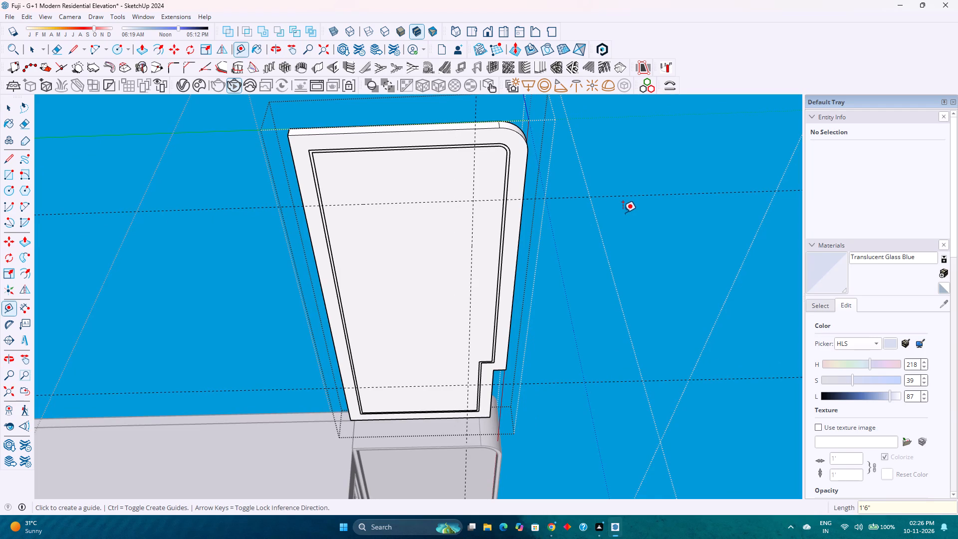
{"action": "left_click", "coordinate": [311, 240]}
{"action": "type", "text": "1'6\""}
{"action": "key", "text": "Return"}
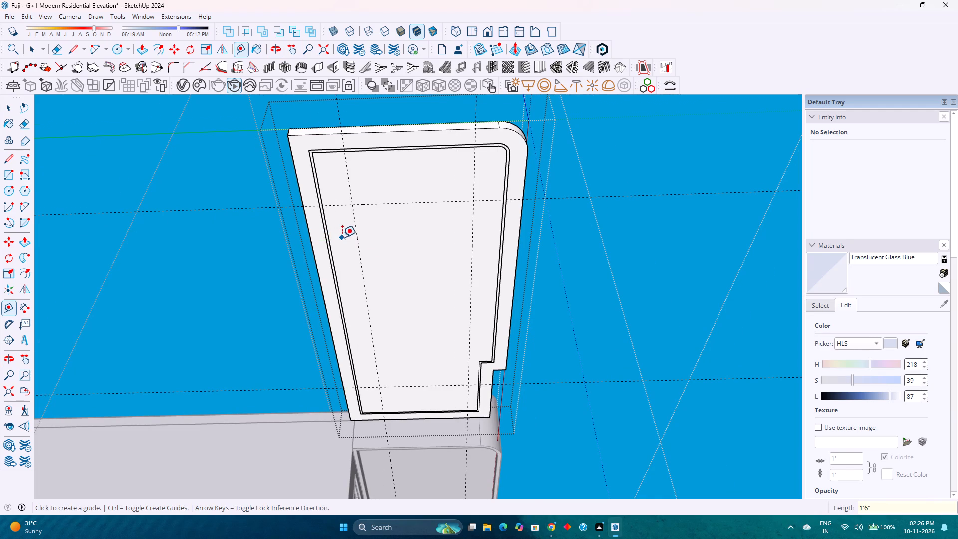
Draw a circle of 3" radius where the guide along the straight long edge crosses the guide near the rounded end.
{"action": "scroll", "coordinate": [342, 237], "scroll_direction": "up", "scroll_amount": 3}
{"action": "scroll", "coordinate": [342, 237], "scroll_direction": "down", "scroll_amount": 1}
{"action": "key", "text": "c"}
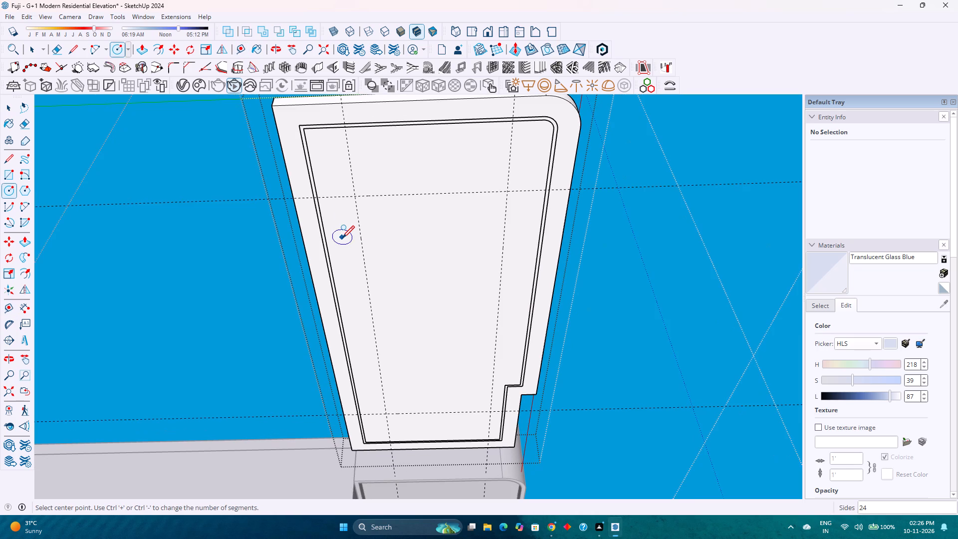
{"action": "left_click", "coordinate": [355, 195]}
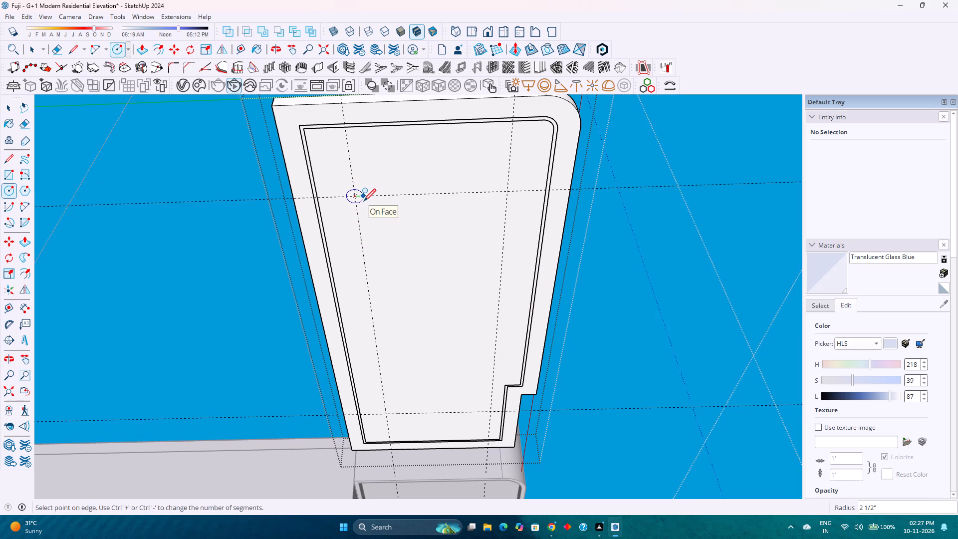
{"action": "key", "text": "3"}
{"action": "key", "text": "Return"}
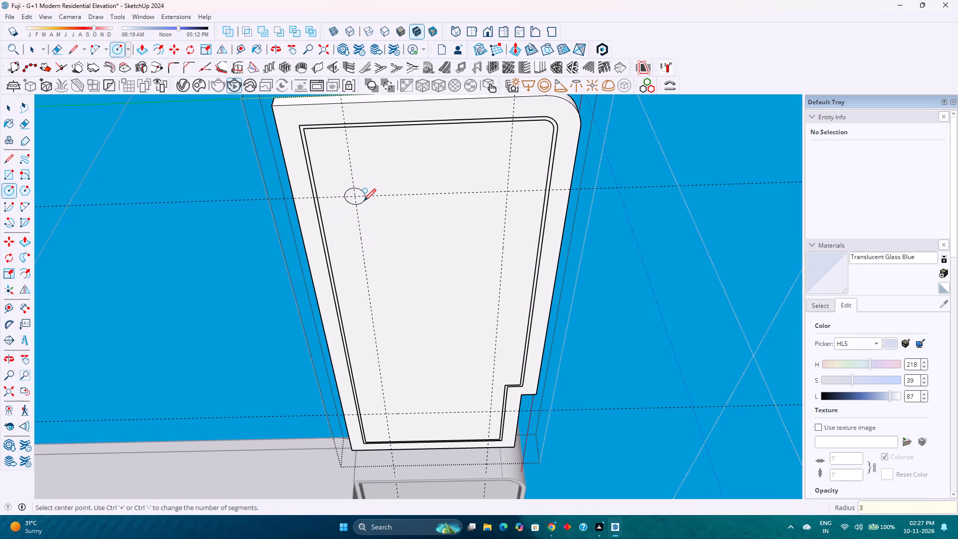
Set the new circle's segment count to 240.
{"action": "key", "text": "space"}
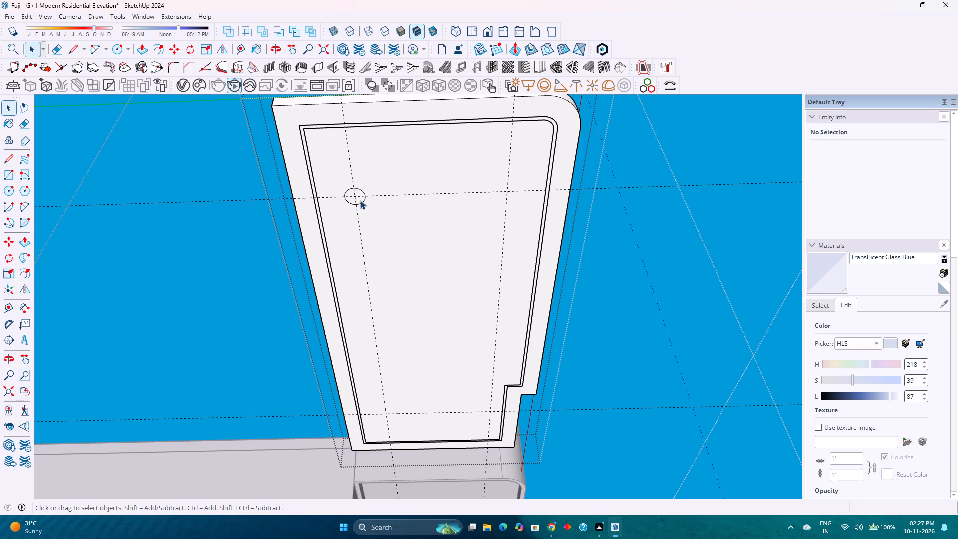
{"action": "left_click", "coordinate": [360, 200]}
{"action": "key", "text": "m"}
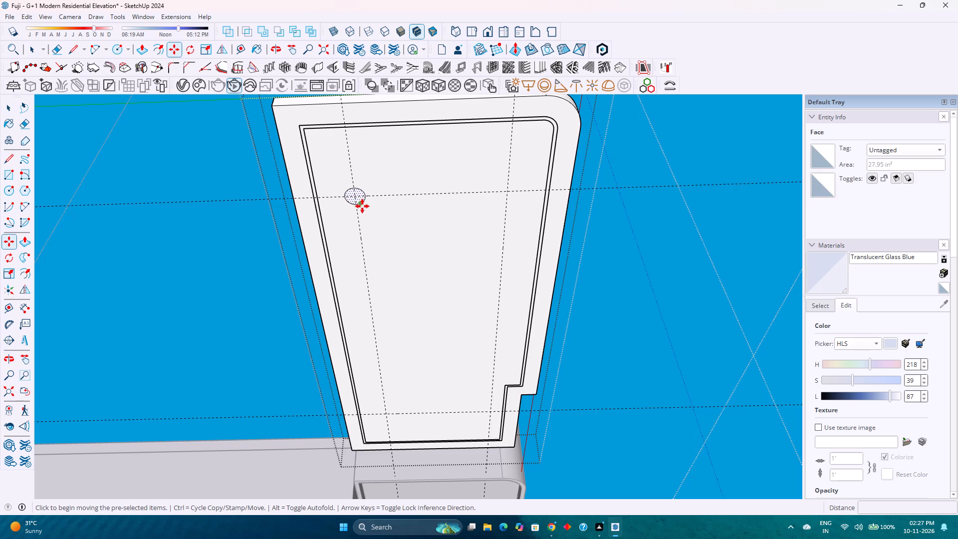
{"action": "key", "text": "space"}
{"action": "left_click", "coordinate": [361, 203]}
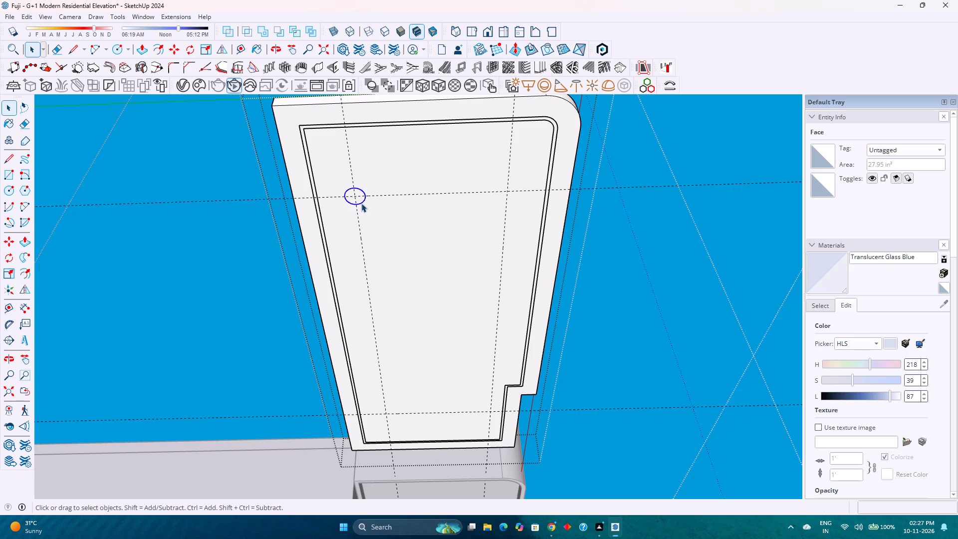
{"action": "left_click", "coordinate": [910, 182]}
{"action": "key", "text": "0"}
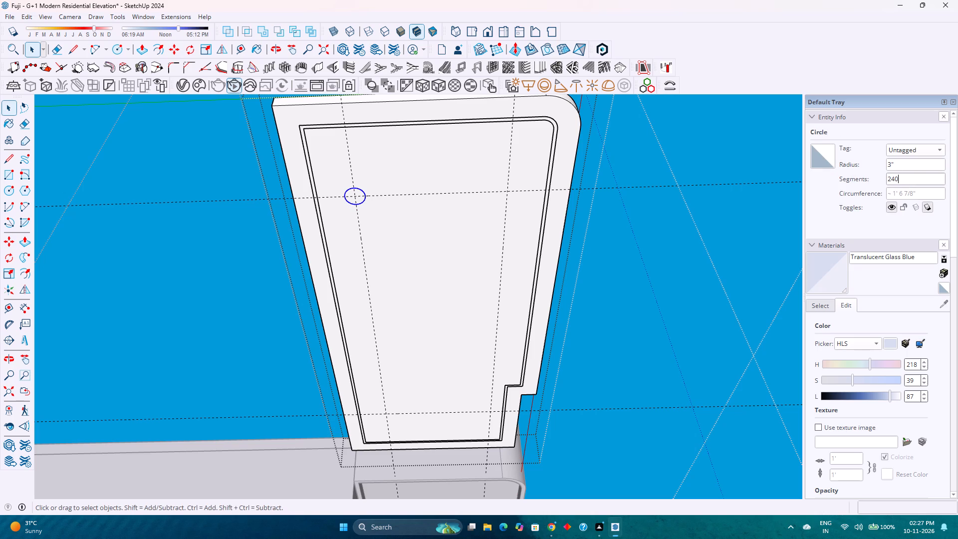
{"action": "key", "text": "Return"}
Copy the circle 3'8" across the panel to the guide intersection along the notched long edge.
{"action": "scroll", "coordinate": [350, 189], "scroll_direction": "up", "scroll_amount": 5}
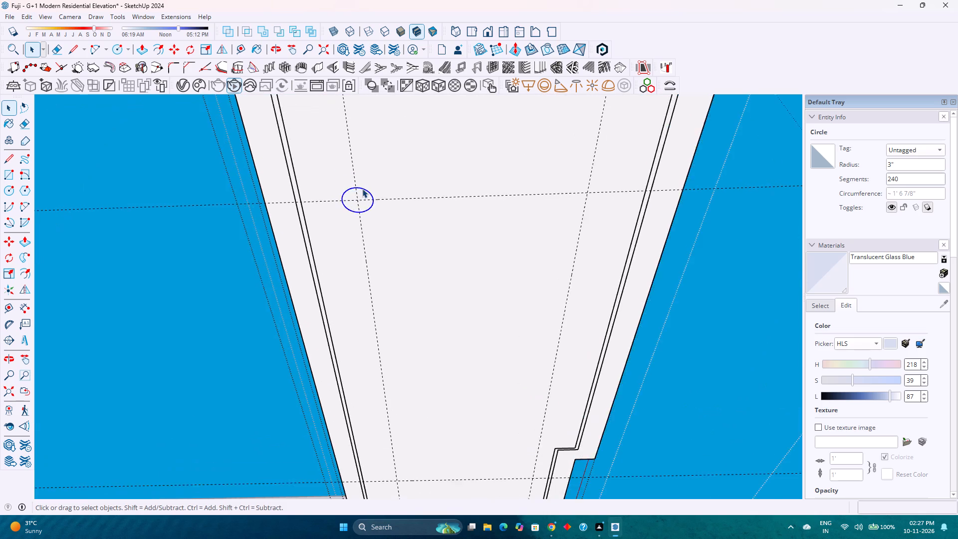
{"action": "scroll", "coordinate": [362, 189], "scroll_direction": "up", "scroll_amount": 2}
{"action": "left_click", "coordinate": [363, 200]}
{"action": "key", "text": "m"}
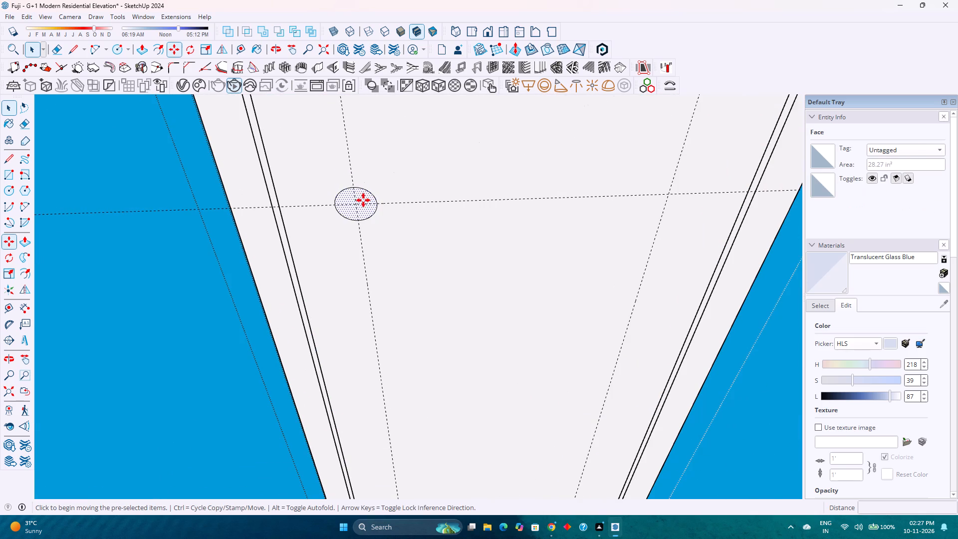
{"action": "left_click", "coordinate": [354, 203]}
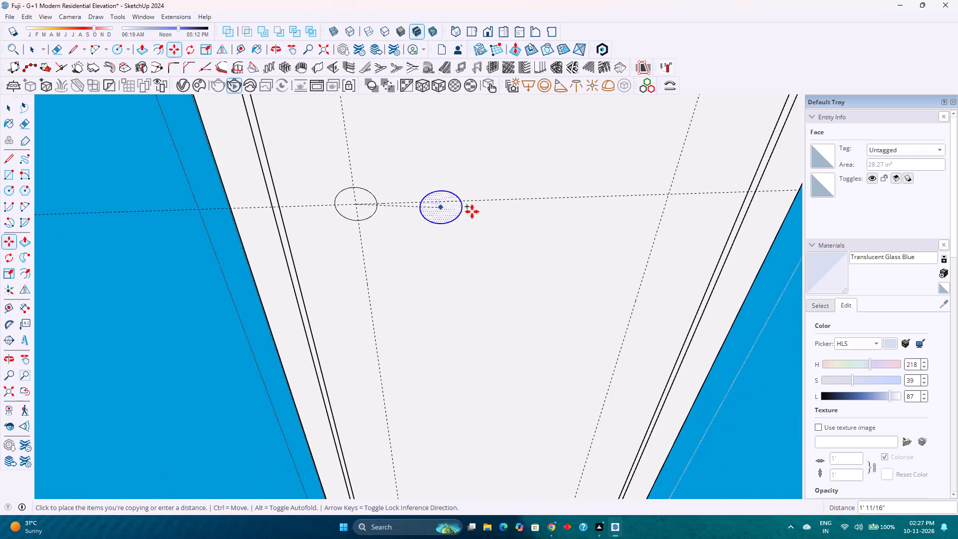
{"action": "left_click", "coordinate": [669, 195]}
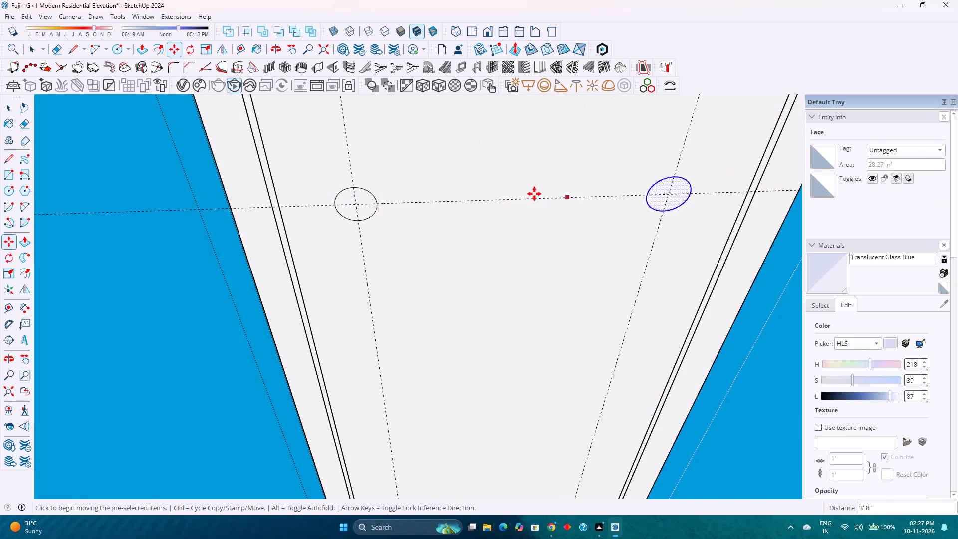
Copy both circles 9'8" along the panel to the far guide intersections, dividing the spacing into three equal intervals.
{"action": "key", "text": "space"}
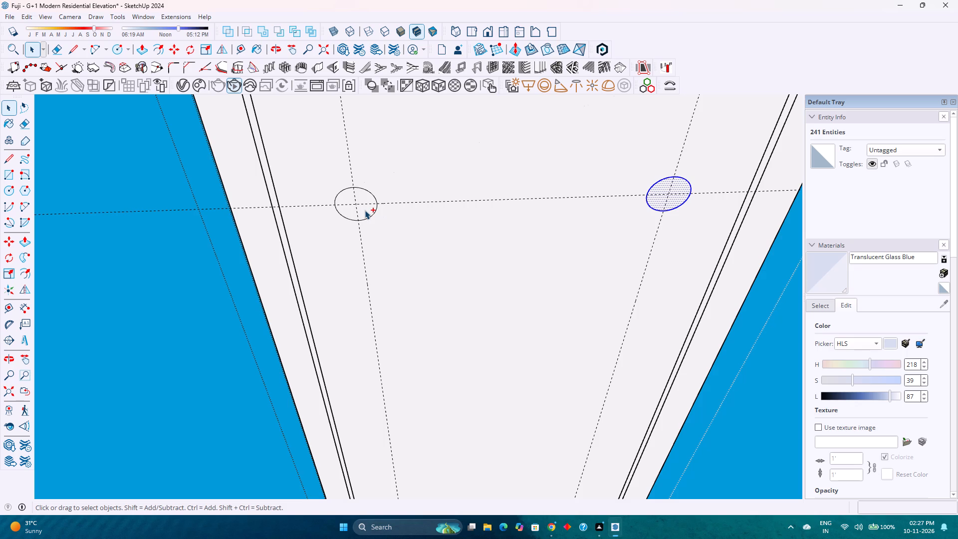
{"action": "left_click", "coordinate": [365, 211], "text": "ctrl"}
{"action": "scroll", "coordinate": [365, 211], "scroll_direction": "down", "scroll_amount": 9}
{"action": "middle_click_drag", "start_coordinate": [442, 255], "coordinate": [167, 230]}
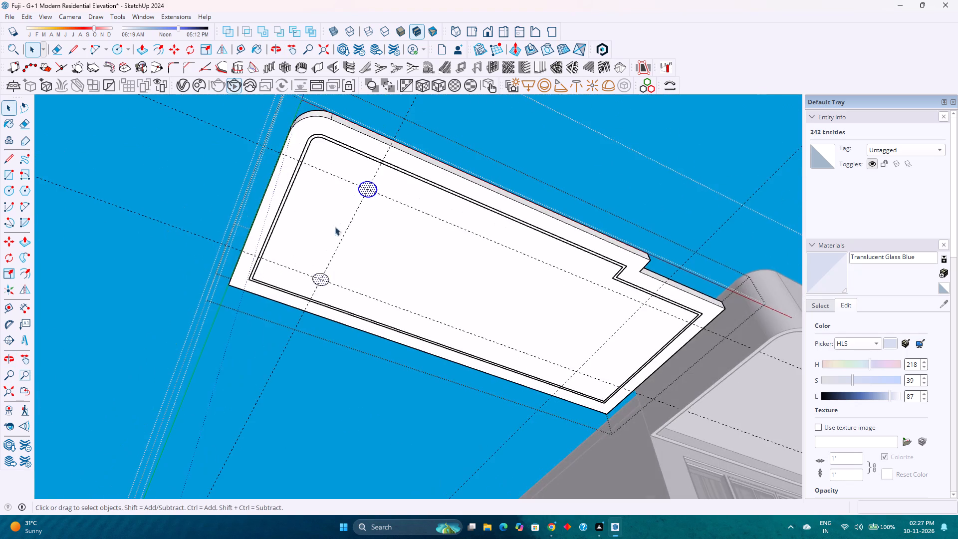
{"action": "scroll", "coordinate": [350, 218], "scroll_direction": "up", "scroll_amount": 4}
{"action": "key", "text": "m"}
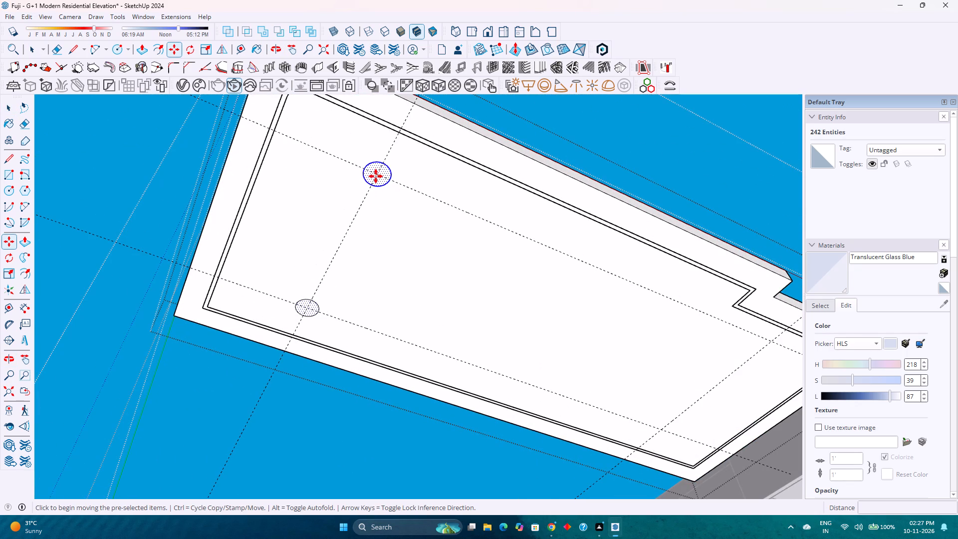
{"action": "left_click", "coordinate": [377, 175]}
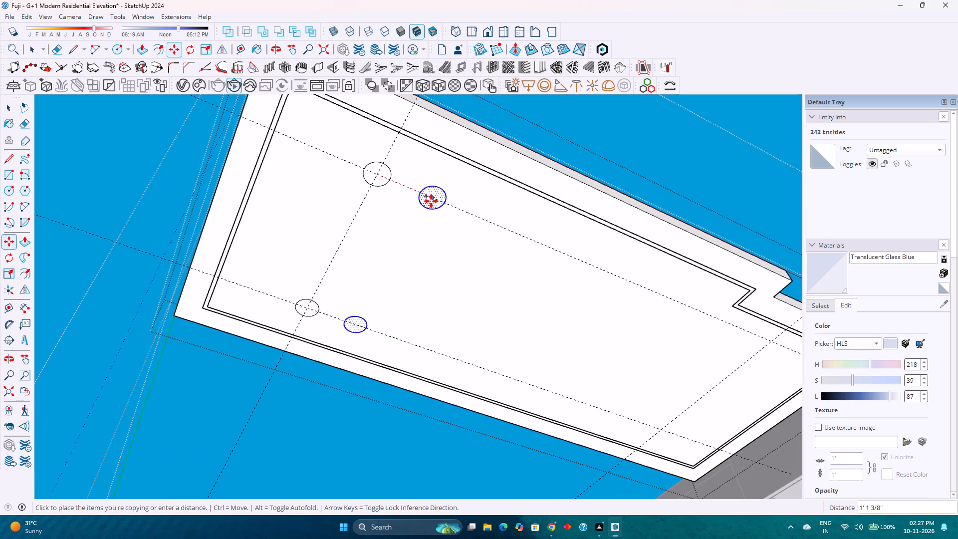
{"action": "scroll", "coordinate": [431, 201], "scroll_direction": "down", "scroll_amount": 4}
{"action": "middle_click_drag", "start_coordinate": [492, 235], "coordinate": [363, 200], "text": "shift"}
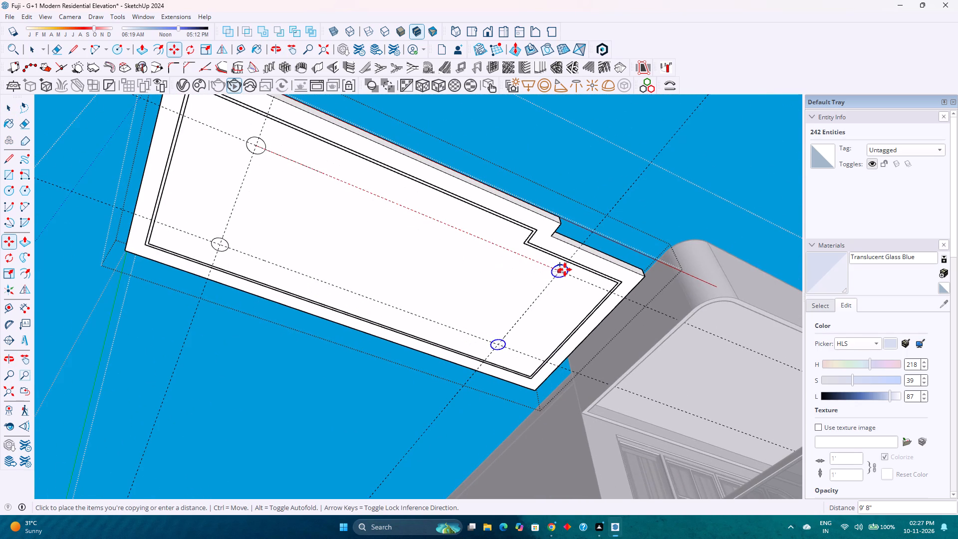
{"action": "left_click", "coordinate": [561, 269]}
{"action": "type", "text": "/3"}
{"action": "key", "text": "Return"}
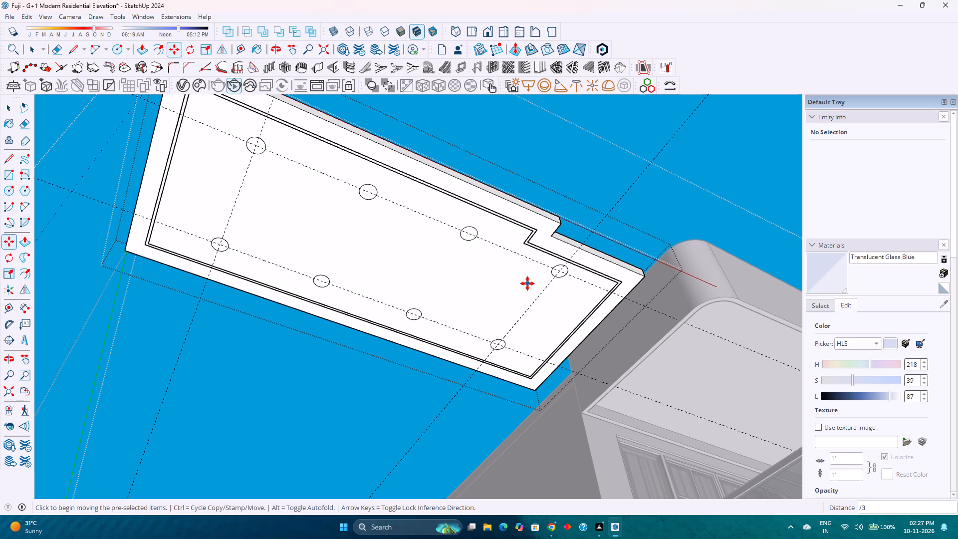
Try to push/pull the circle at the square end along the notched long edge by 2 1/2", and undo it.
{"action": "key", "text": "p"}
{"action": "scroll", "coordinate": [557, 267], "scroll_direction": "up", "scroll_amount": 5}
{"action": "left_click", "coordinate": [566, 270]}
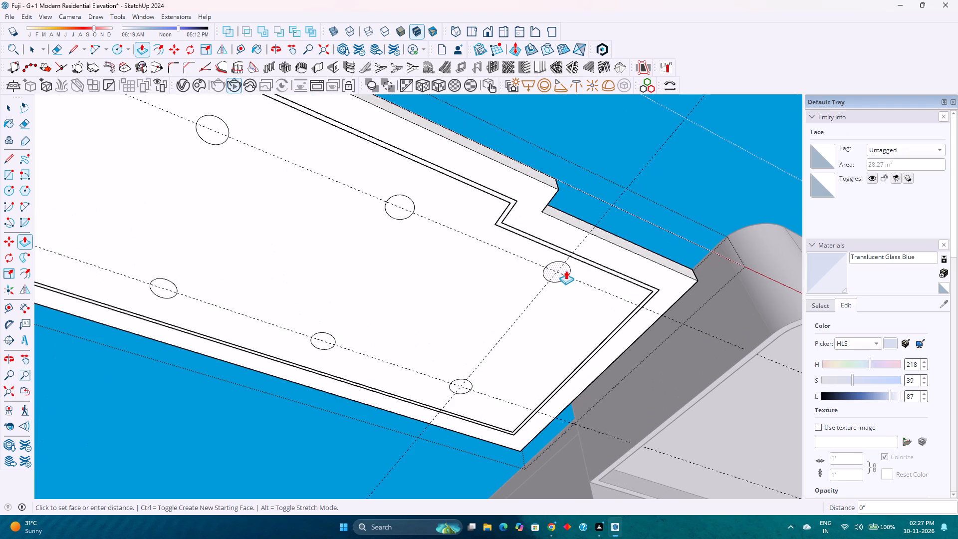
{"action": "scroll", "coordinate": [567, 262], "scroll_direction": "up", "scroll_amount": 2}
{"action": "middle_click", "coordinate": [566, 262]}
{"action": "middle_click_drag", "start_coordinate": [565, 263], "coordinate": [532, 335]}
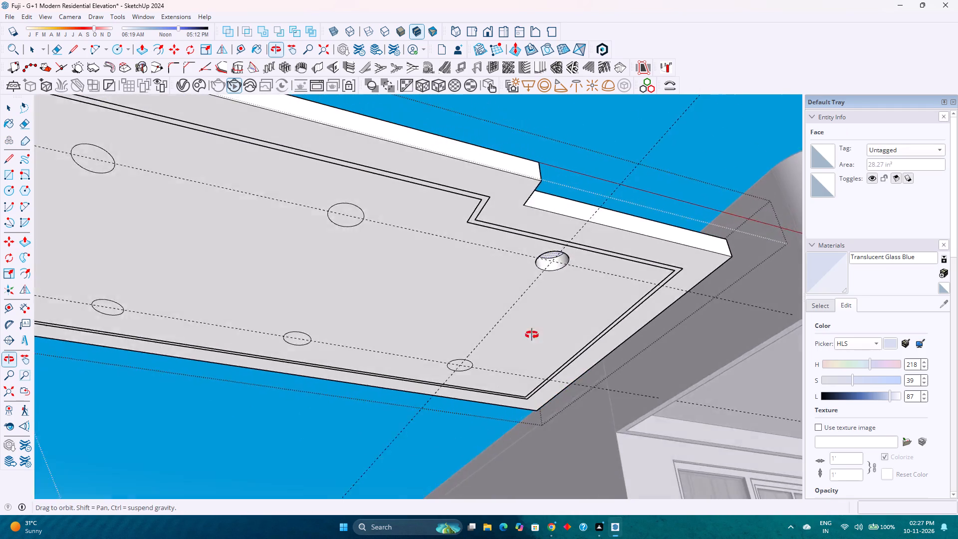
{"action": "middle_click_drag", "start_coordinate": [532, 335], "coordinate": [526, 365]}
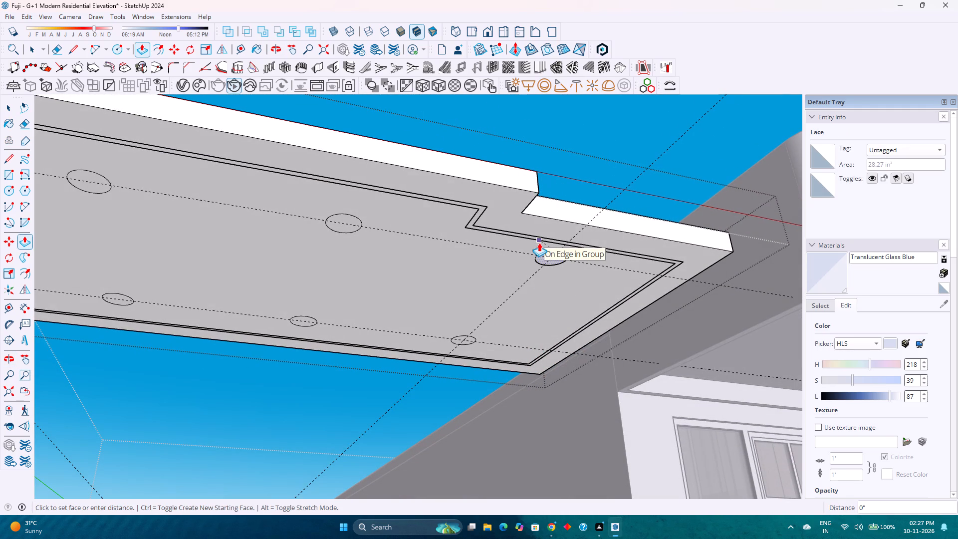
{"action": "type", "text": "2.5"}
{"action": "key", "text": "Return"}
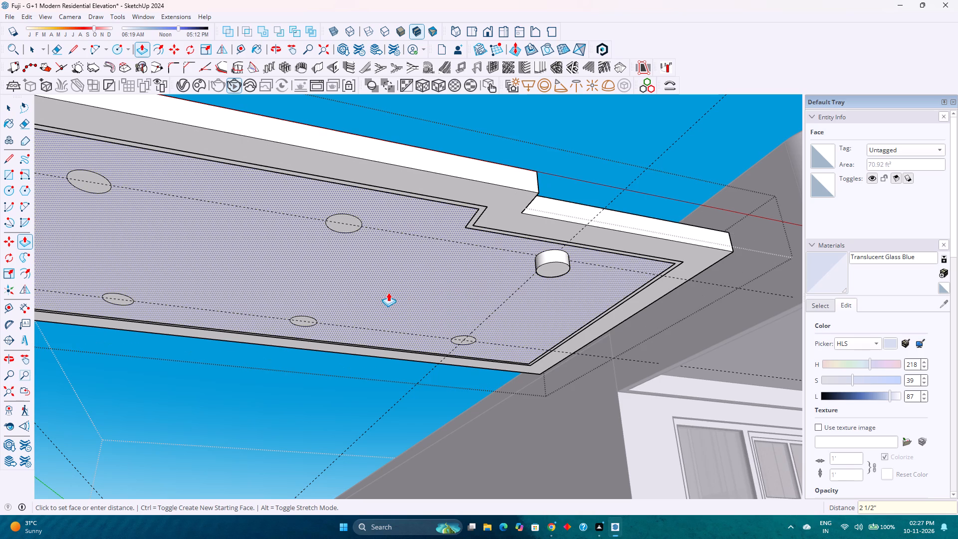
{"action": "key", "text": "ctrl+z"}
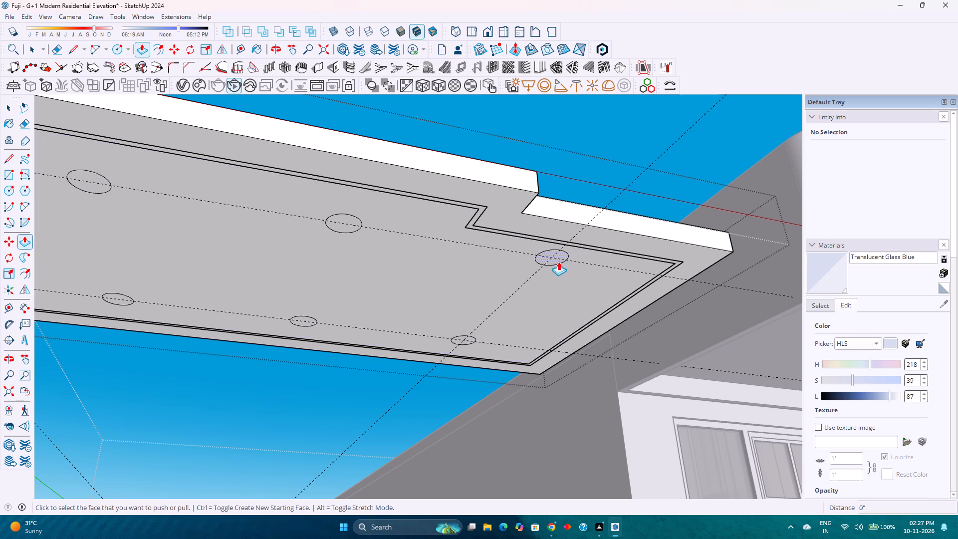
Recess the circle at the square end along the notched long edge 2 1/2" into the ceiling panel.
{"action": "left_click", "coordinate": [558, 261]}
{"action": "type", "text": "2.5"}
{"action": "key", "text": "Return"}
{"action": "scroll", "coordinate": [527, 301], "scroll_direction": "down", "scroll_amount": 2}
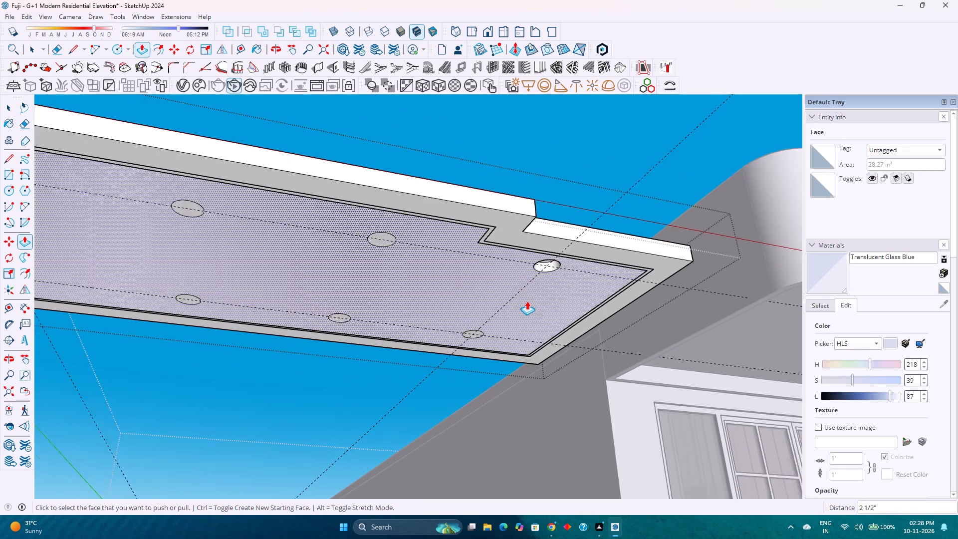
Repeat the 2 1/2" recess on the remaining seven circles in both rows of the panel.
{"action": "scroll", "coordinate": [527, 301], "scroll_direction": "down", "scroll_amount": 1}
{"action": "middle_click_drag", "start_coordinate": [488, 317], "coordinate": [479, 303]}
{"action": "middle_click_drag", "start_coordinate": [479, 302], "coordinate": [479, 266]}
{"action": "double_click", "coordinate": [390, 230]}
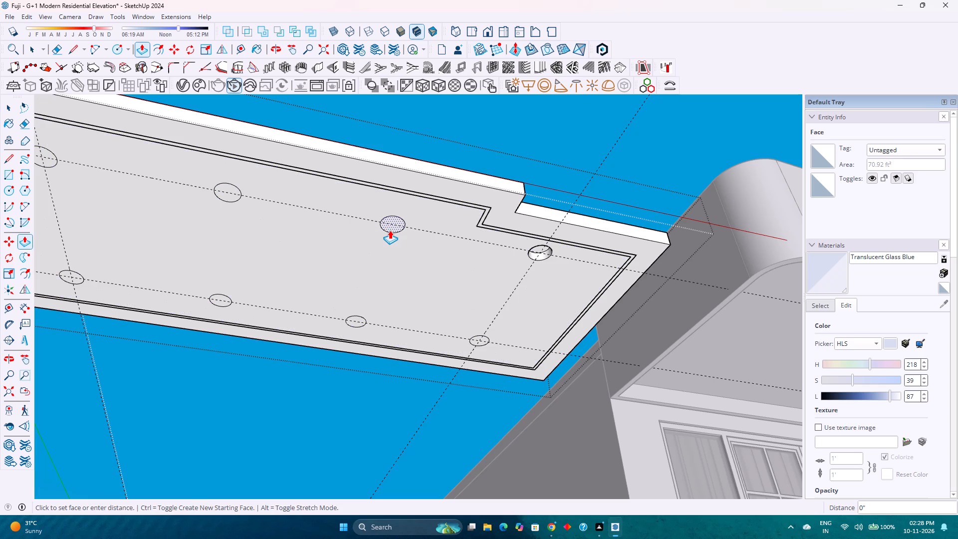
{"action": "middle_click_drag", "start_coordinate": [369, 249], "coordinate": [551, 291], "text": "shift"}
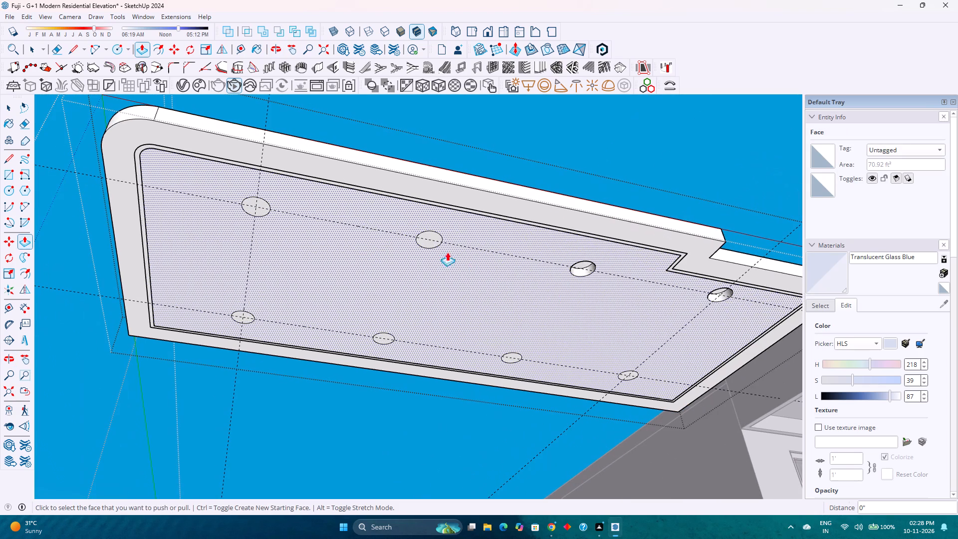
{"action": "double_click", "coordinate": [421, 243]}
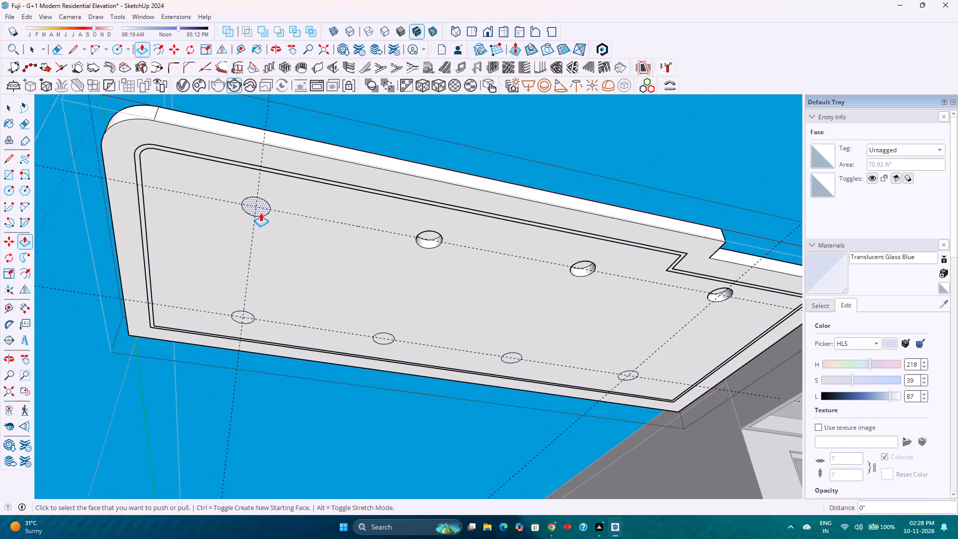
{"action": "double_click", "coordinate": [260, 213]}
{"action": "scroll", "coordinate": [240, 338], "scroll_direction": "up", "scroll_amount": 2}
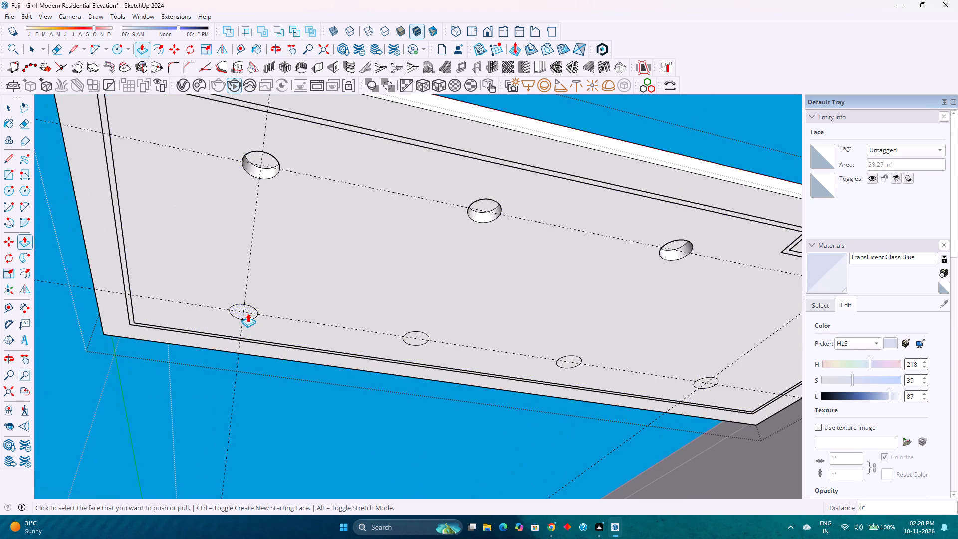
{"action": "double_click", "coordinate": [248, 313]}
{"action": "double_click", "coordinate": [418, 339]}
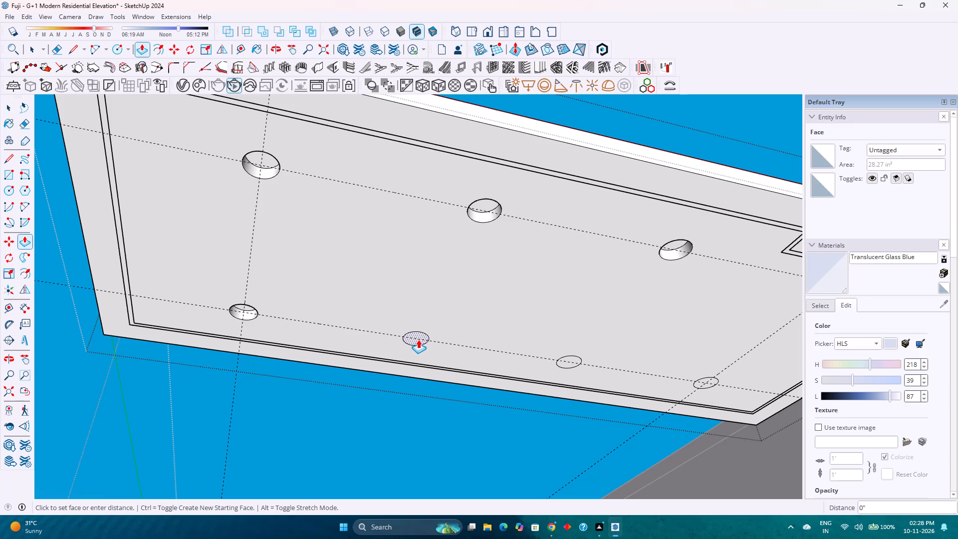
{"action": "double_click", "coordinate": [572, 361]}
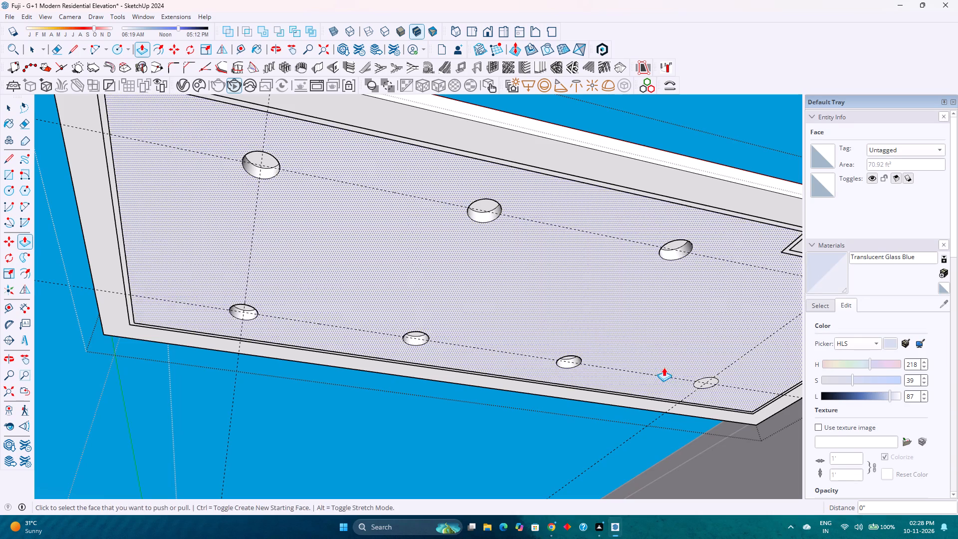
{"action": "middle_click_drag", "start_coordinate": [666, 367], "coordinate": [575, 321], "text": "shift"}
{"action": "scroll", "coordinate": [619, 353], "scroll_direction": "up", "scroll_amount": 3}
{"action": "double_click", "coordinate": [619, 337]}
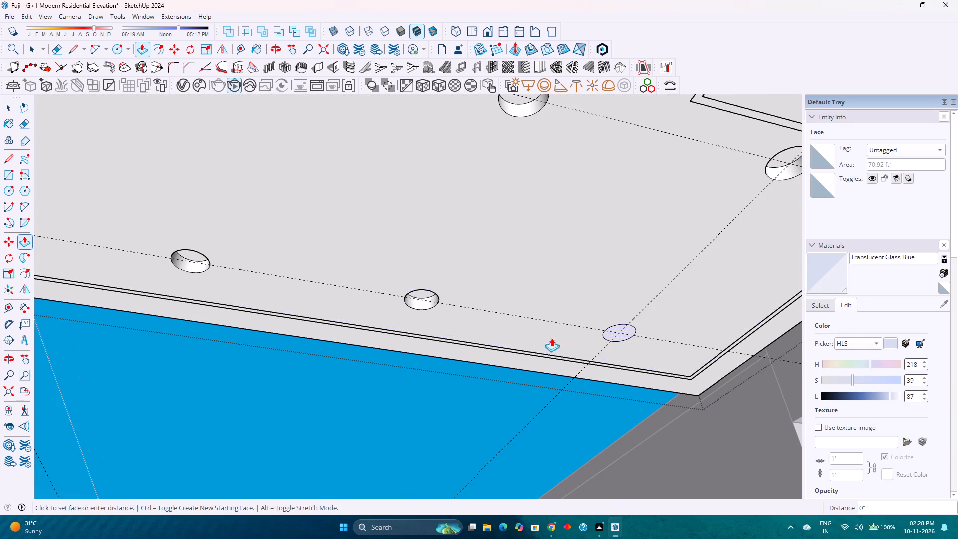
Draw a circle of 2" radius at the guide intersection over the recess near the rounded end, along the notched long edge.
{"action": "scroll", "coordinate": [535, 340], "scroll_direction": "down", "scroll_amount": 8}
{"action": "middle_click_drag", "start_coordinate": [552, 331], "coordinate": [534, 362]}
{"action": "middle_click_drag", "start_coordinate": [441, 330], "coordinate": [592, 276]}
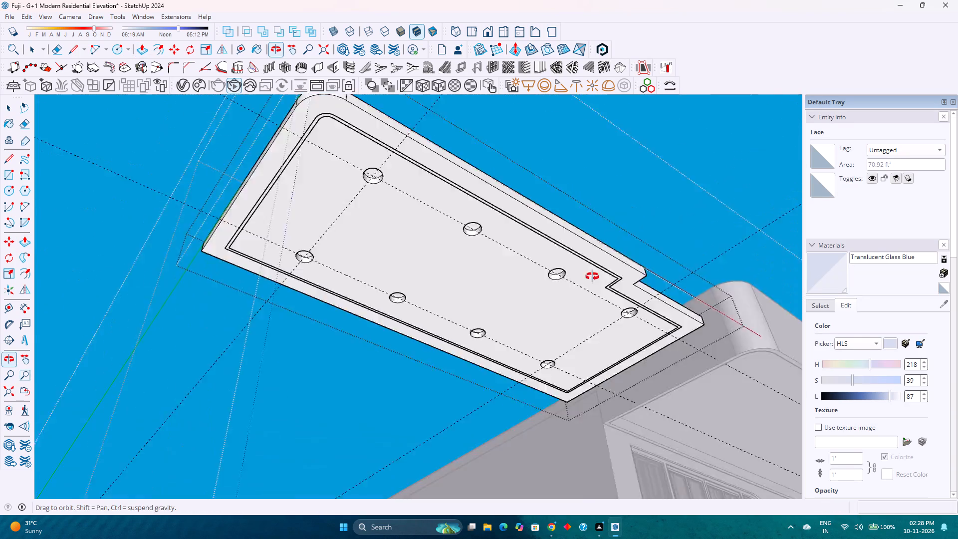
{"action": "middle_click_drag", "start_coordinate": [592, 276], "coordinate": [742, 277]}
{"action": "scroll", "coordinate": [524, 254], "scroll_direction": "up", "scroll_amount": 4}
{"action": "middle_click_drag", "start_coordinate": [524, 254], "coordinate": [541, 206]}
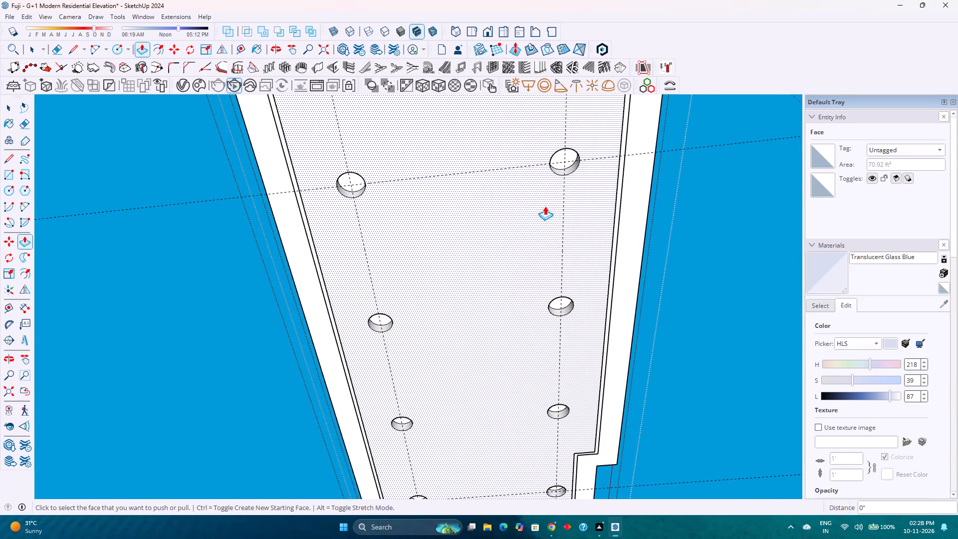
{"action": "key", "text": "c"}
{"action": "scroll", "coordinate": [567, 162], "scroll_direction": "up", "scroll_amount": 3}
{"action": "left_click", "coordinate": [567, 162]}
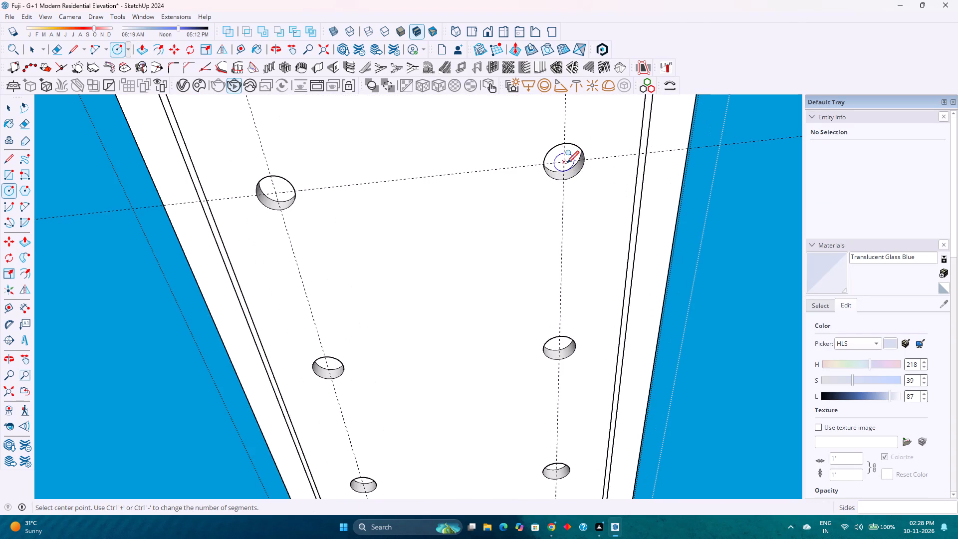
{"action": "key", "text": "2"}
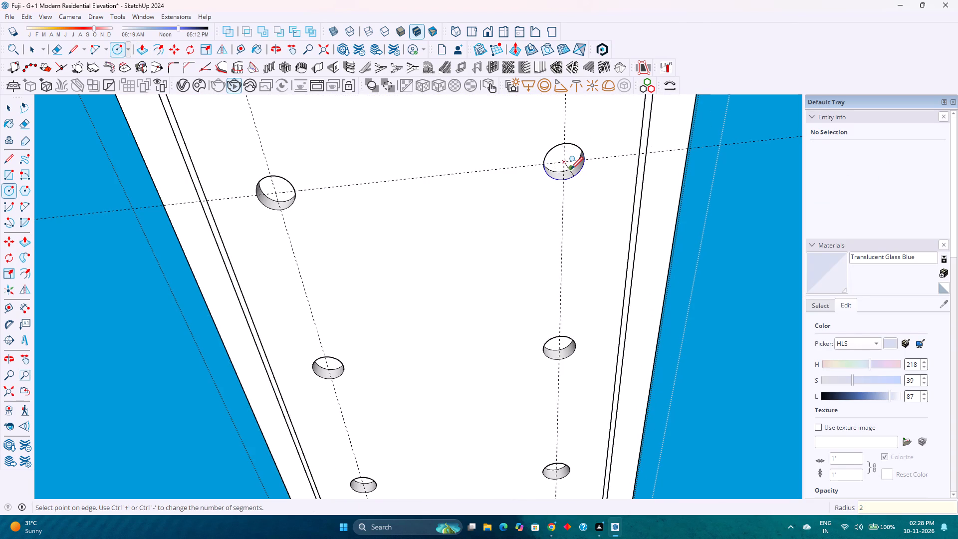
{"action": "key", "text": "Return"}
Make the new inner circle and its face a component named 5.
{"action": "key", "text": "space"}
{"action": "scroll", "coordinate": [567, 166], "scroll_direction": "up", "scroll_amount": 3}
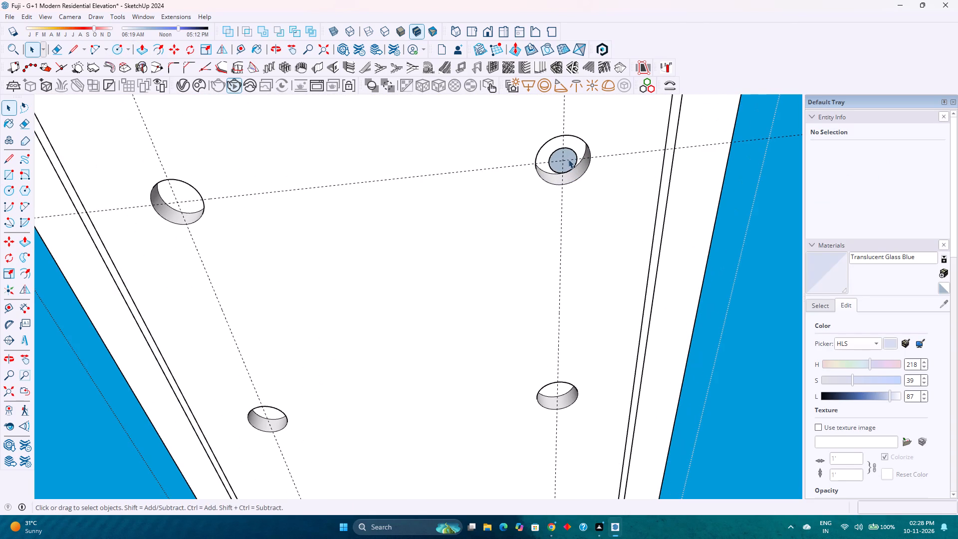
{"action": "triple_click", "coordinate": [571, 163]}
{"action": "right_click", "coordinate": [571, 163]}
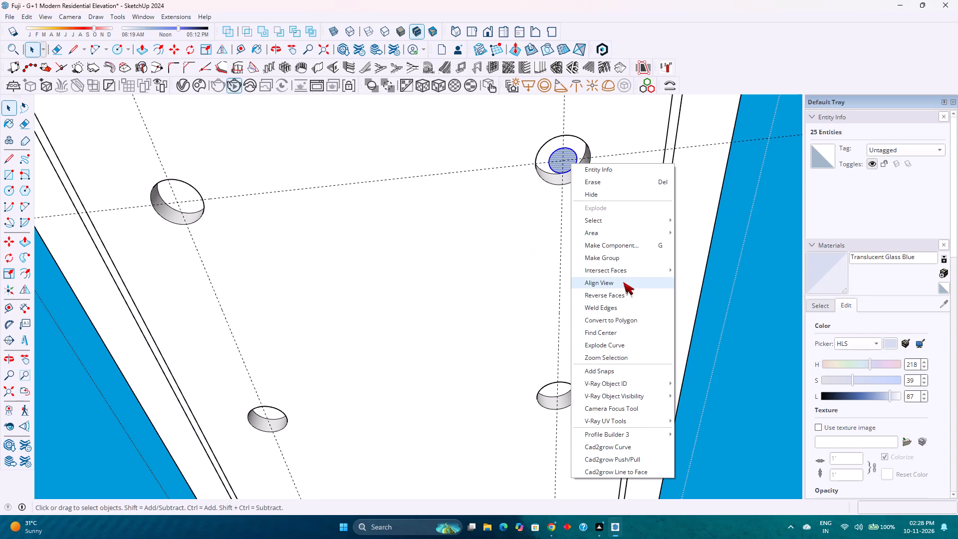
{"action": "left_click", "coordinate": [625, 245]}
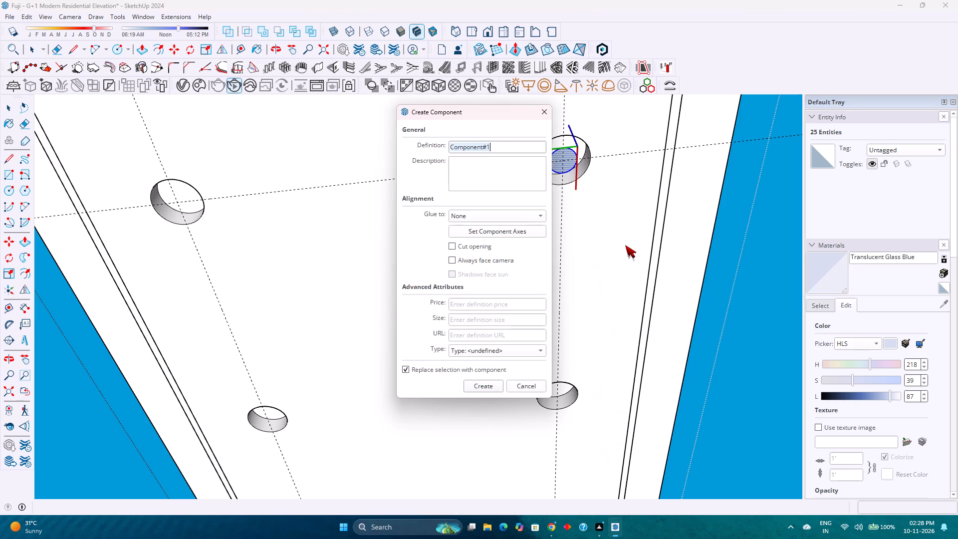
{"action": "key", "text": "5"}
{"action": "key", "text": "Return"}
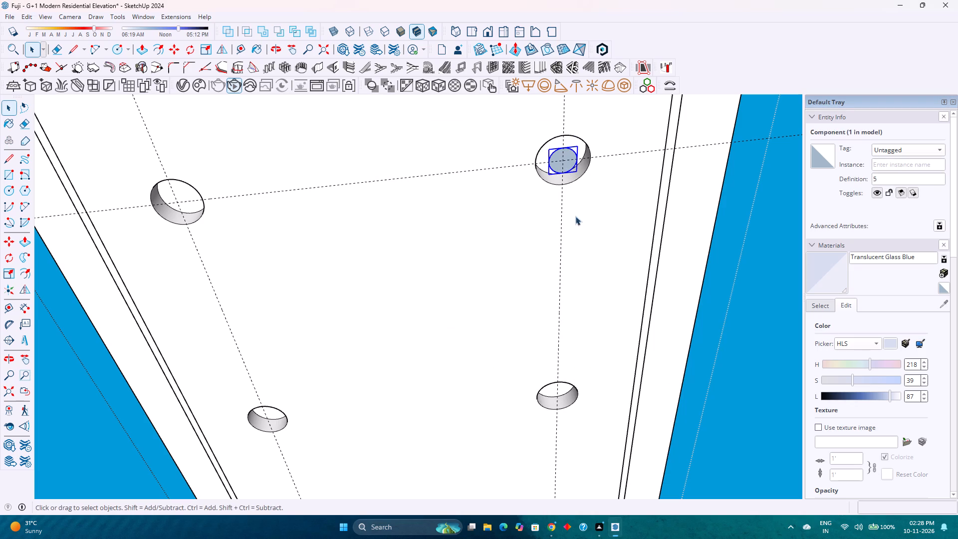
Open the component for editing and set its circle's radius to 3".
{"action": "double_click", "coordinate": [570, 163]}
{"action": "scroll", "coordinate": [570, 163], "scroll_direction": "up", "scroll_amount": 3}
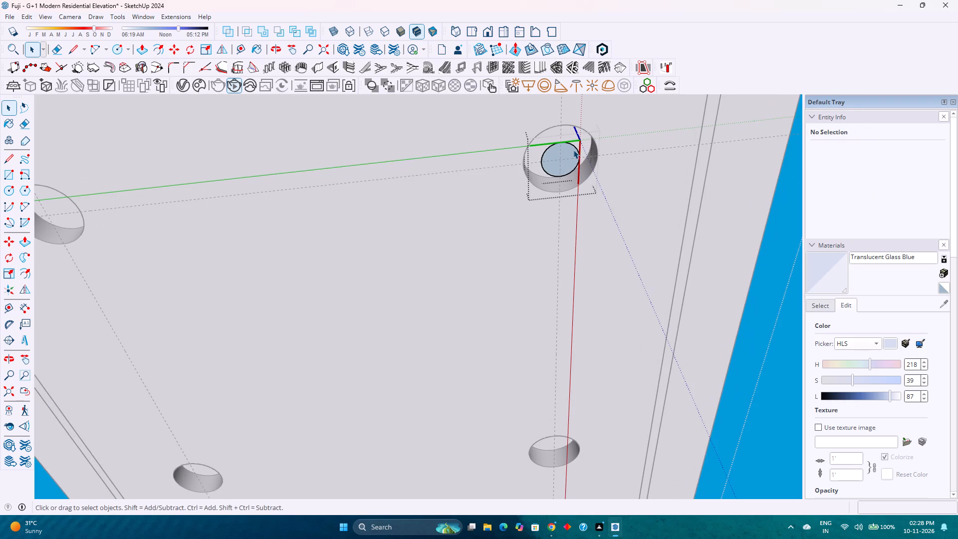
{"action": "left_click", "coordinate": [574, 147]}
{"action": "left_click_drag", "start_coordinate": [925, 166], "coordinate": [881, 162]}
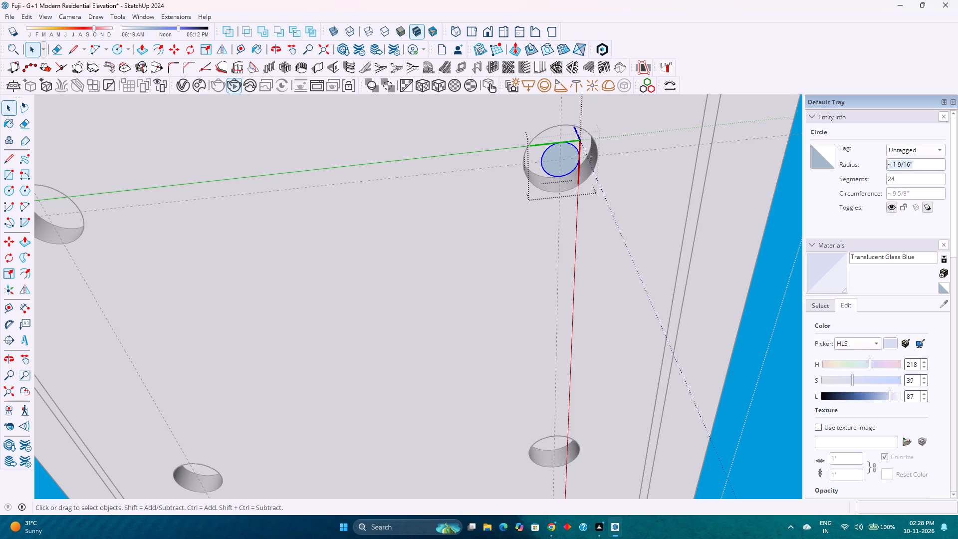
{"action": "left_click_drag", "start_coordinate": [881, 162], "coordinate": [866, 163]}
{"action": "key", "text": "3"}
{"action": "key", "text": "Return"}
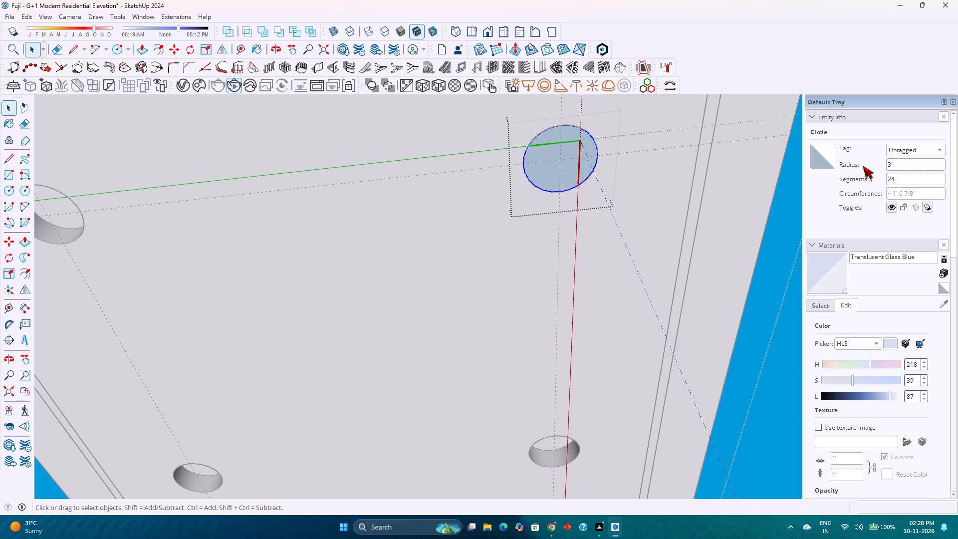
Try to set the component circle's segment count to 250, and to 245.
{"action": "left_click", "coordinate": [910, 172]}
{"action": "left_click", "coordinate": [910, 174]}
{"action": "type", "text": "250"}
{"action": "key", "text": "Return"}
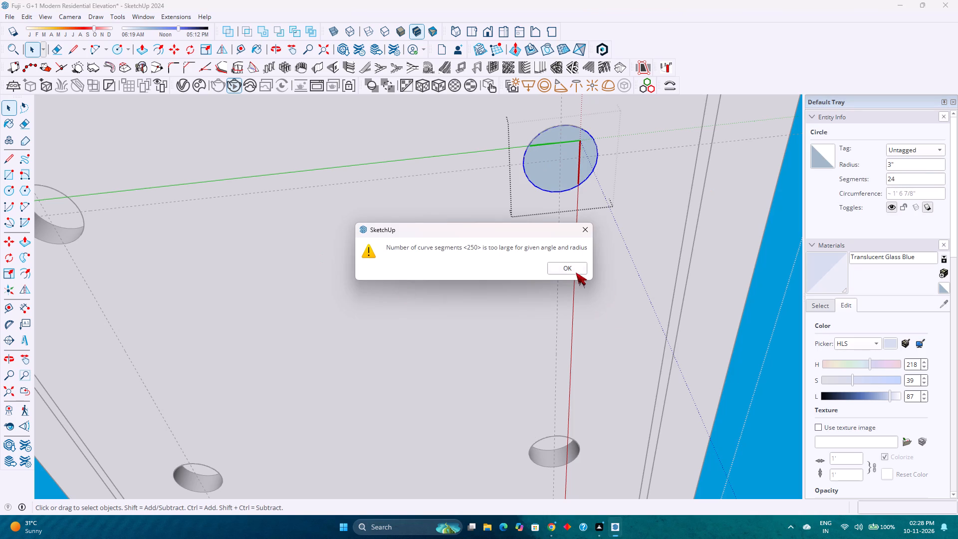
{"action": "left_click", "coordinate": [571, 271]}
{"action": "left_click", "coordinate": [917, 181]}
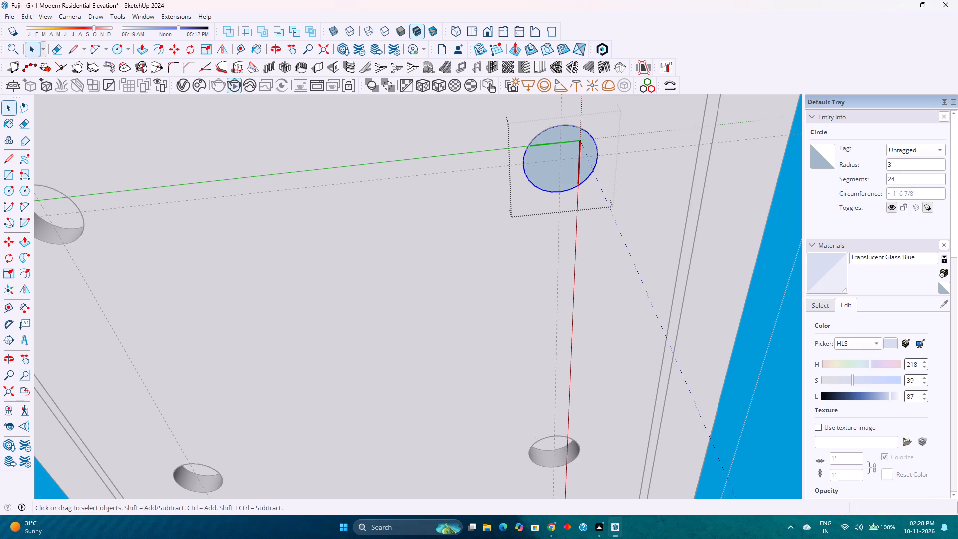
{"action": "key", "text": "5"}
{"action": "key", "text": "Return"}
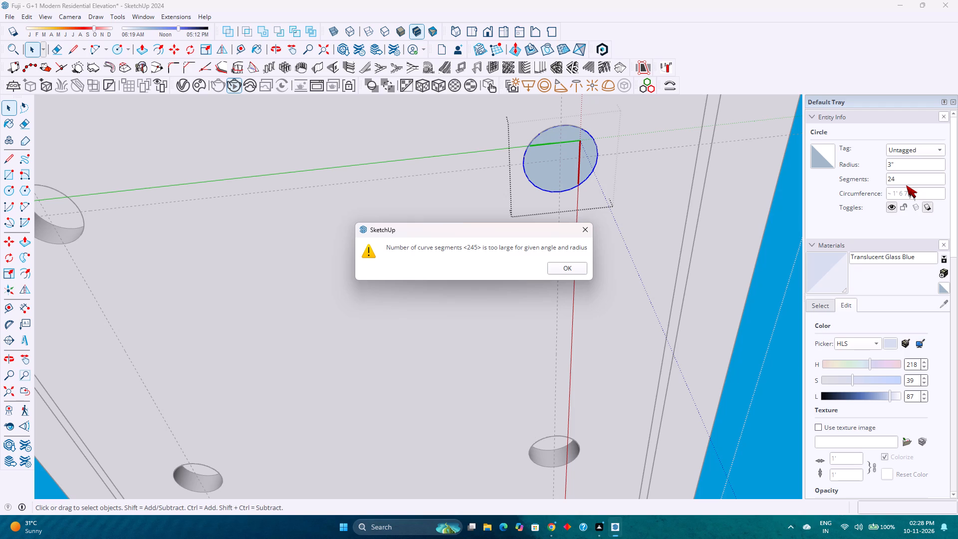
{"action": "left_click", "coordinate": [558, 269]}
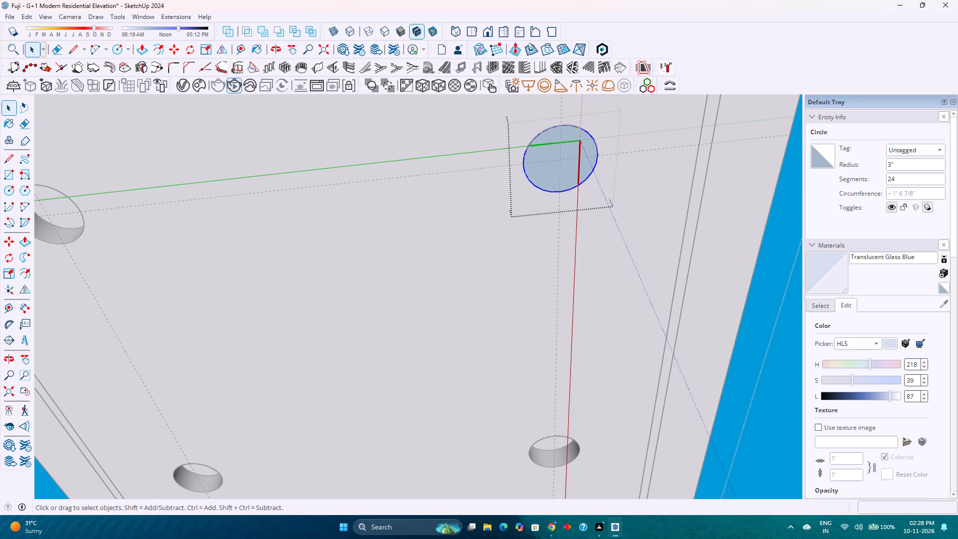
Set the component circle's segment count to 240 and finish editing the component.
{"action": "left_click", "coordinate": [917, 177]}
{"action": "key", "text": "0"}
{"action": "key", "text": "Return"}
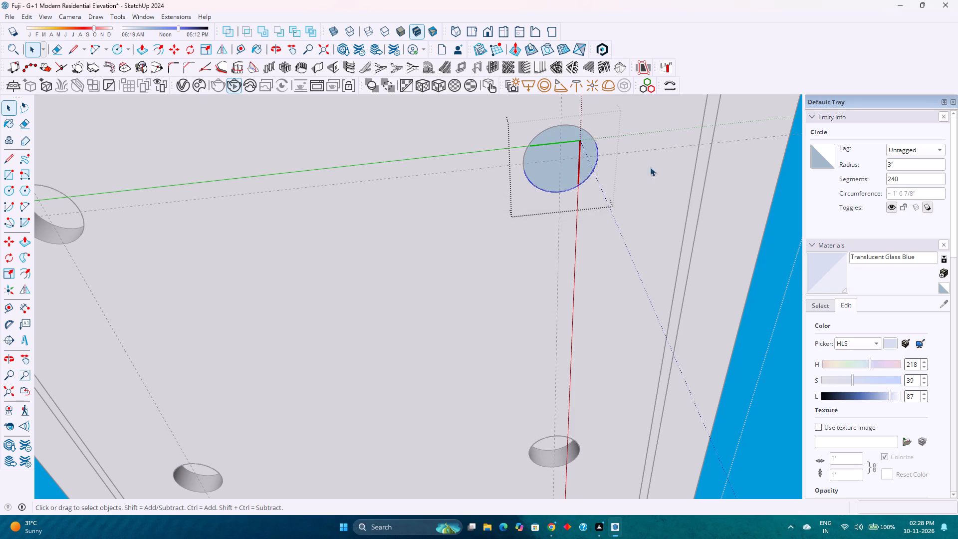
{"action": "scroll", "coordinate": [518, 249], "scroll_direction": "down", "scroll_amount": 7}
{"action": "key", "text": "Escape"}
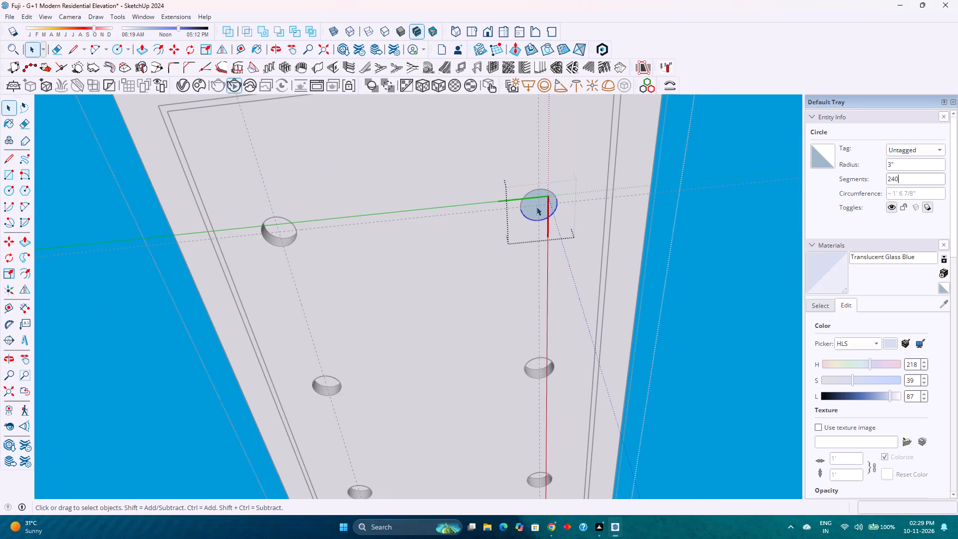
{"action": "left_click", "coordinate": [685, 262]}
Copy the light component 3'8" across the panel to the guide intersection over the opposite recess near the straight long edge.
{"action": "left_click", "coordinate": [531, 214]}
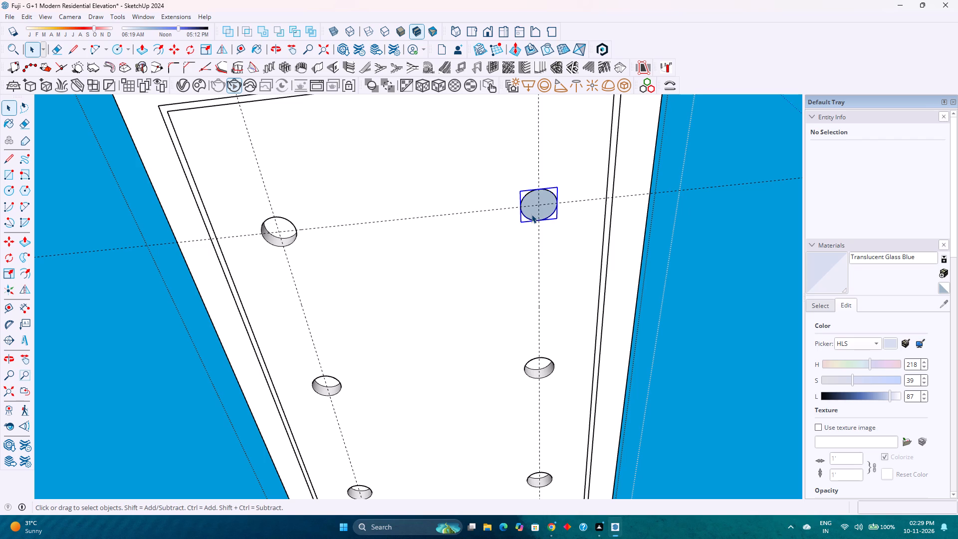
{"action": "key", "text": "m"}
{"action": "left_click", "coordinate": [541, 208]}
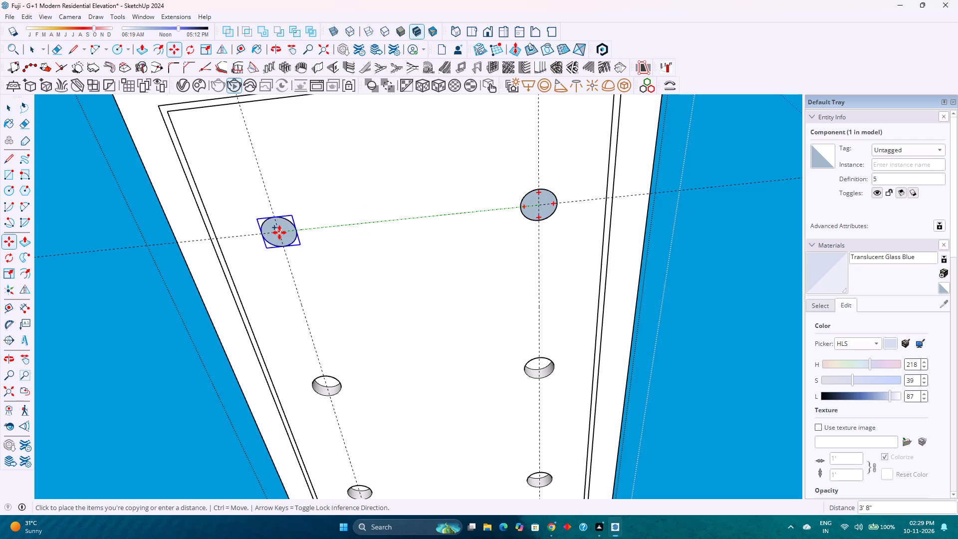
{"action": "left_click", "coordinate": [279, 233]}
Copy both light components 9'8" lengthwise along the panel to the guide intersection over the recess at the notched end.
{"action": "key", "text": "space"}
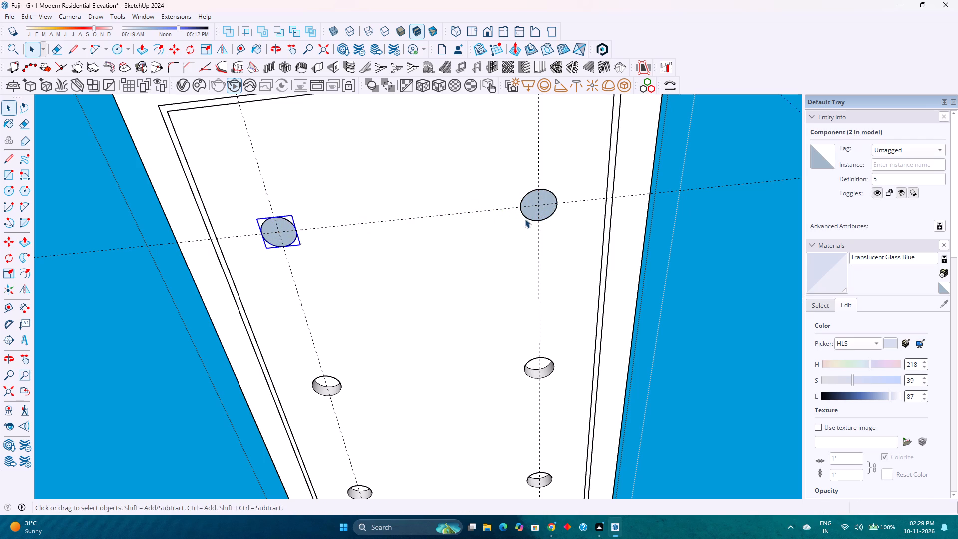
{"action": "left_click", "coordinate": [529, 215], "text": "ctrl"}
{"action": "middle_click_drag", "start_coordinate": [529, 239], "coordinate": [279, 287]}
{"action": "scroll", "coordinate": [279, 287], "scroll_direction": "down", "scroll_amount": 4}
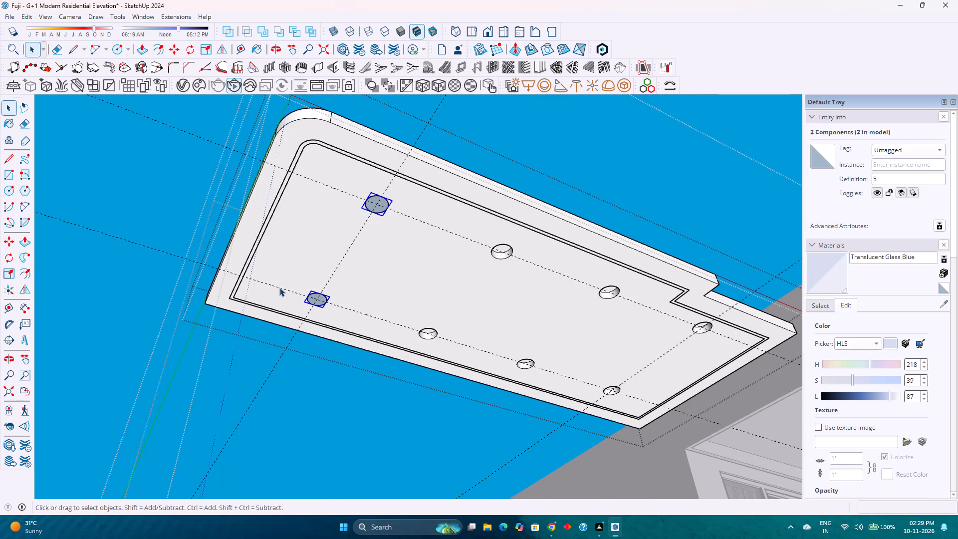
{"action": "key", "text": "m"}
{"action": "left_click", "coordinate": [376, 205]}
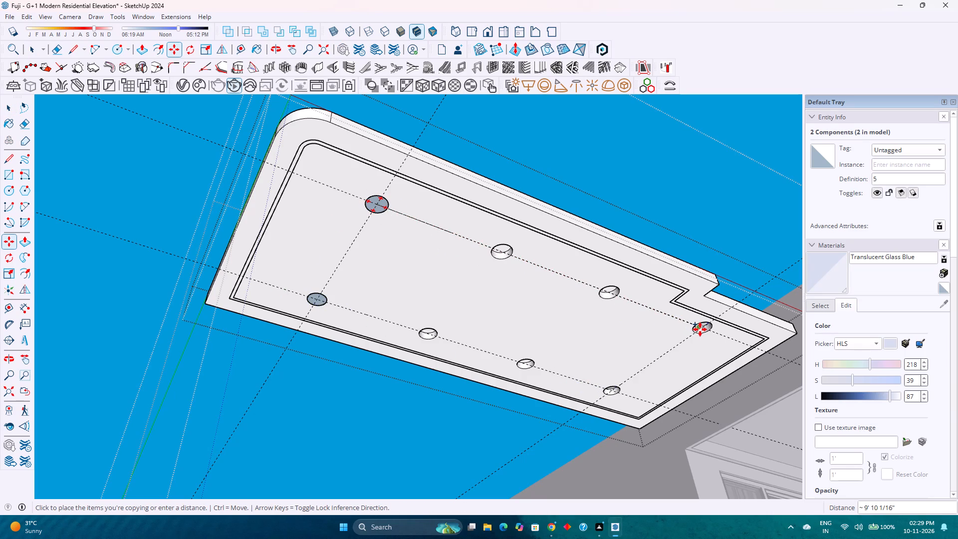
{"action": "scroll", "coordinate": [702, 330], "scroll_direction": "up", "scroll_amount": 3}
{"action": "middle_click_drag", "start_coordinate": [702, 330], "coordinate": [629, 308]}
{"action": "key", "text": "Left"}
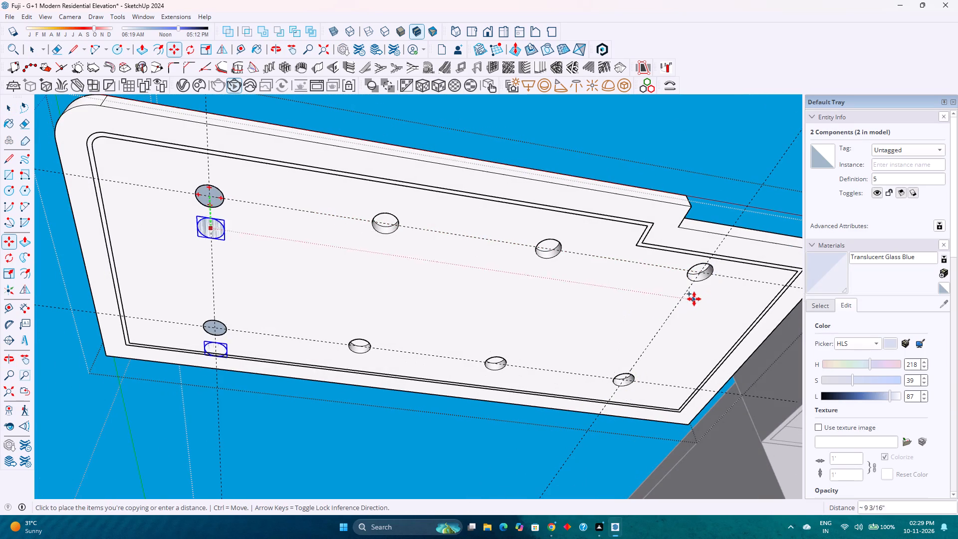
{"action": "key", "text": "Right"}
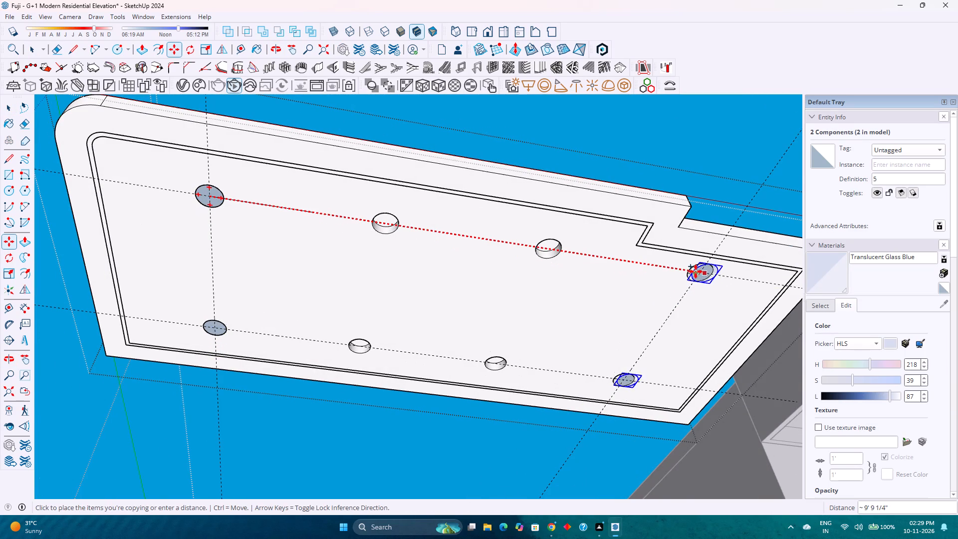
{"action": "scroll", "coordinate": [698, 272], "scroll_direction": "up", "scroll_amount": 14}
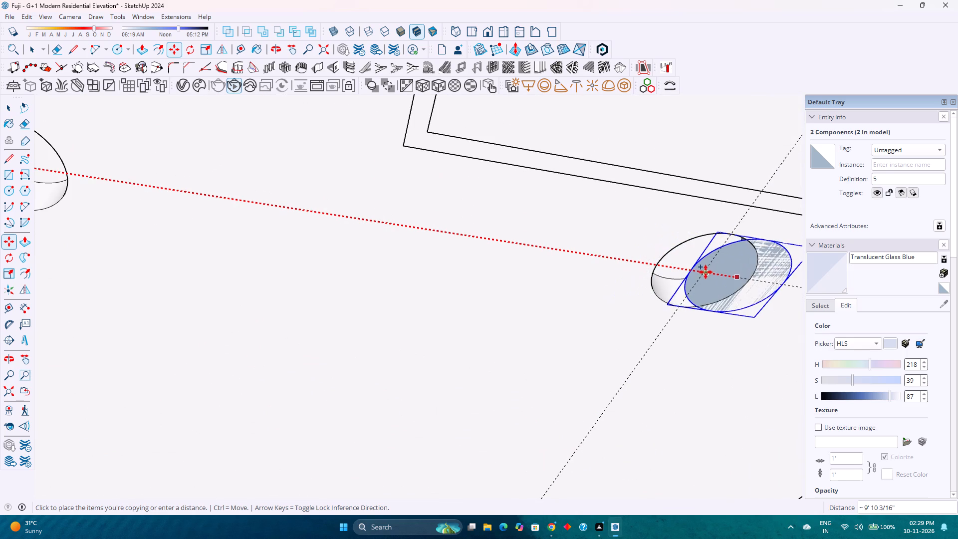
{"action": "middle_click_drag", "start_coordinate": [725, 277], "coordinate": [575, 257]}
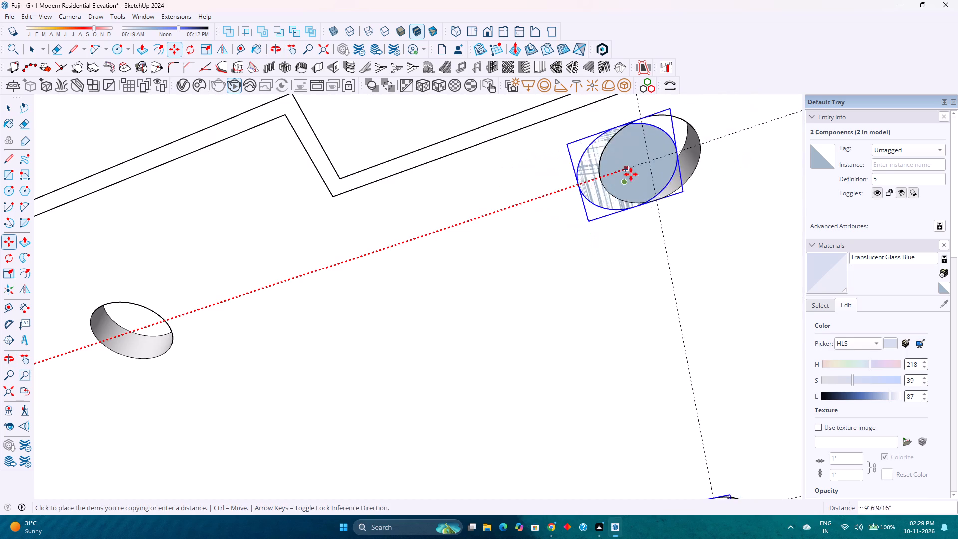
{"action": "scroll", "coordinate": [649, 161], "scroll_direction": "up", "scroll_amount": 2}
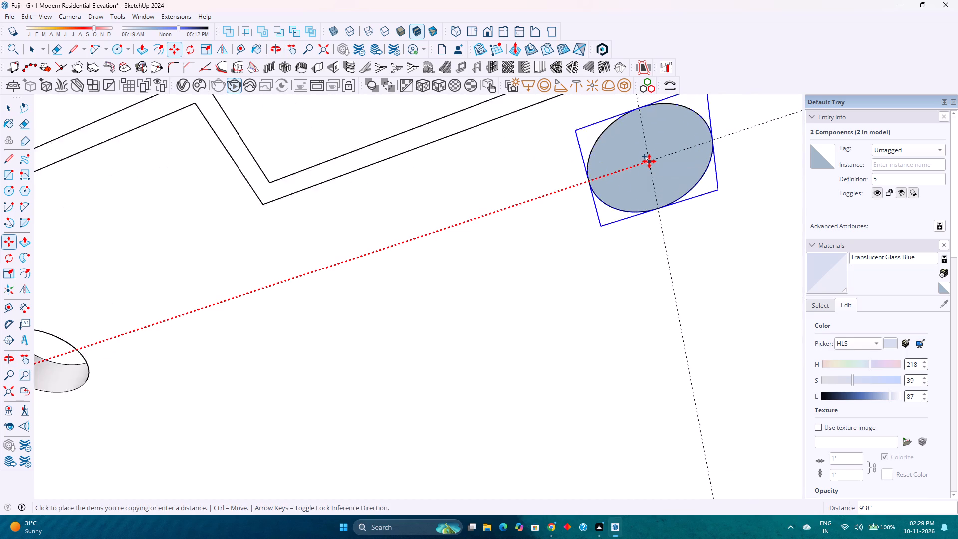
{"action": "scroll", "coordinate": [649, 161], "scroll_direction": "up", "scroll_amount": 11}
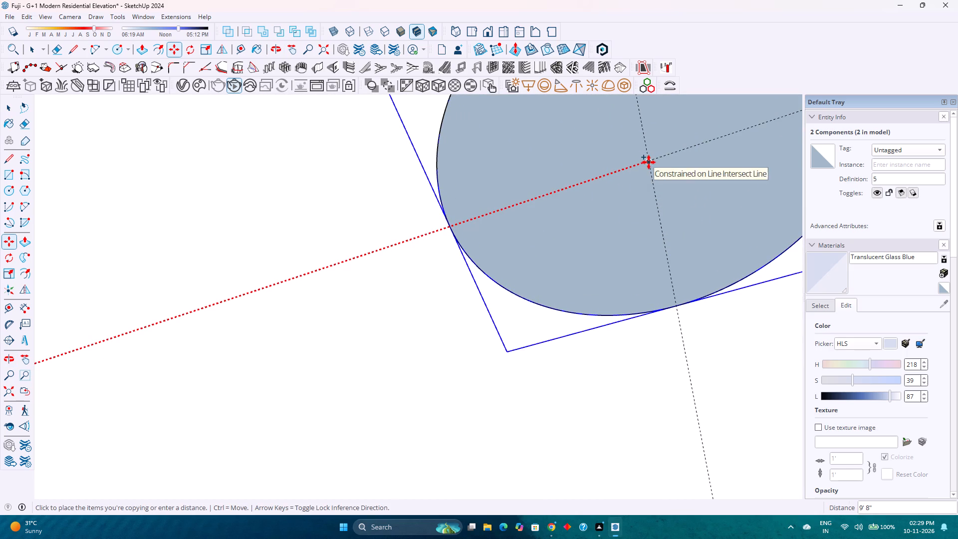
{"action": "left_click", "coordinate": [649, 162]}
Divide the copy distance by 3 to fill the intermediate recesses in both rows with light components.
{"action": "scroll", "coordinate": [529, 307], "scroll_direction": "down", "scroll_amount": 20}
{"action": "scroll", "coordinate": [529, 307], "scroll_direction": "down", "scroll_amount": 2}
{"action": "middle_click_drag", "start_coordinate": [440, 314], "coordinate": [474, 313]}
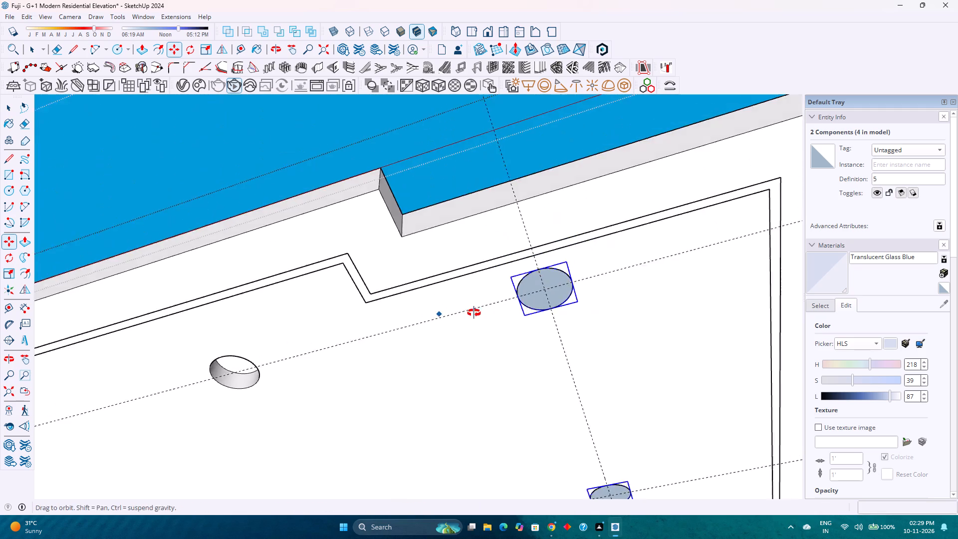
{"action": "middle_click_drag", "start_coordinate": [474, 313], "coordinate": [554, 306]}
{"action": "scroll", "coordinate": [559, 305], "scroll_direction": "down", "scroll_amount": 12}
{"action": "type", "text": "/3"}
{"action": "key", "text": "Return"}
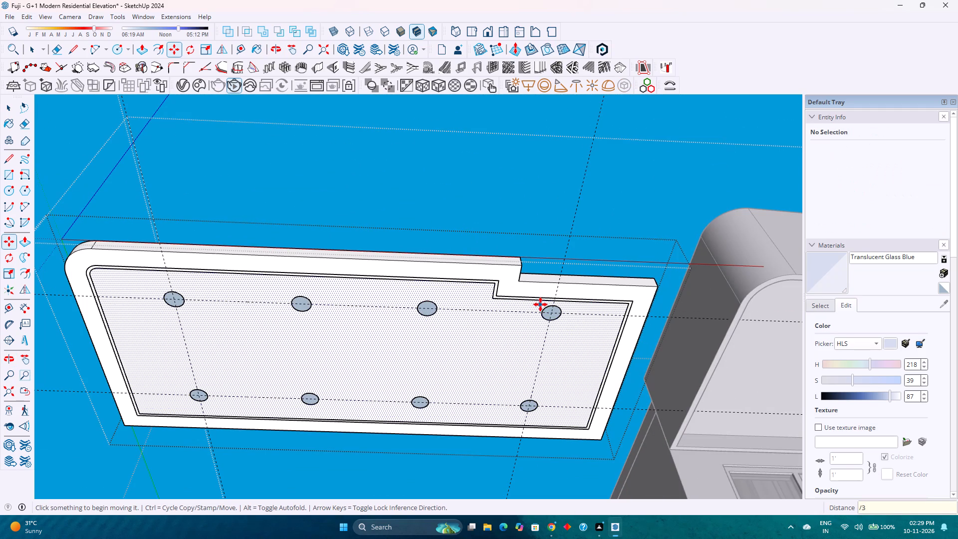
Open a light component for editing and extrude its circular face 1.5" with Push/Pull.
{"action": "key", "text": "space"}
{"action": "scroll", "coordinate": [386, 296], "scroll_direction": "up", "scroll_amount": 4}
{"action": "double_click", "coordinate": [267, 314]}
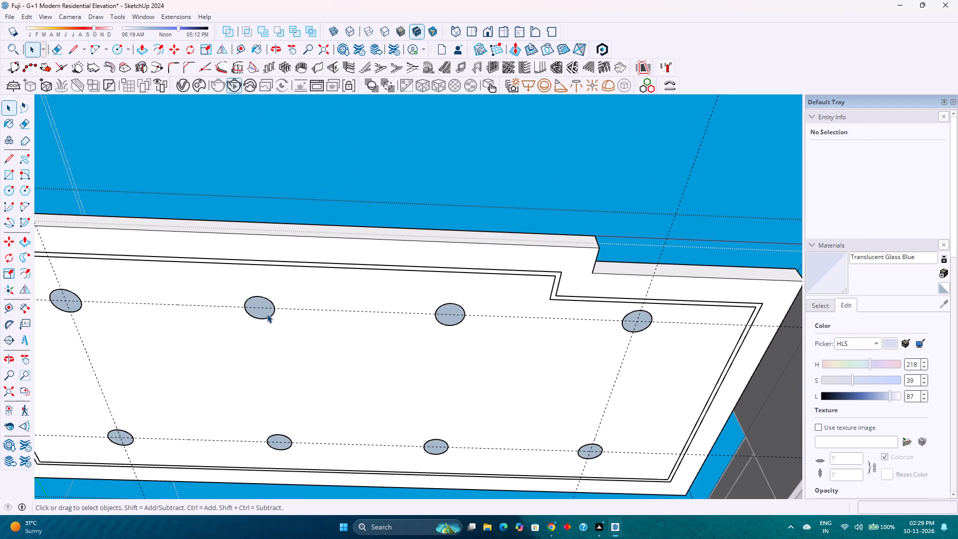
{"action": "scroll", "coordinate": [267, 314], "scroll_direction": "up", "scroll_amount": 3}
{"action": "key", "text": "p"}
{"action": "left_click", "coordinate": [267, 313]}
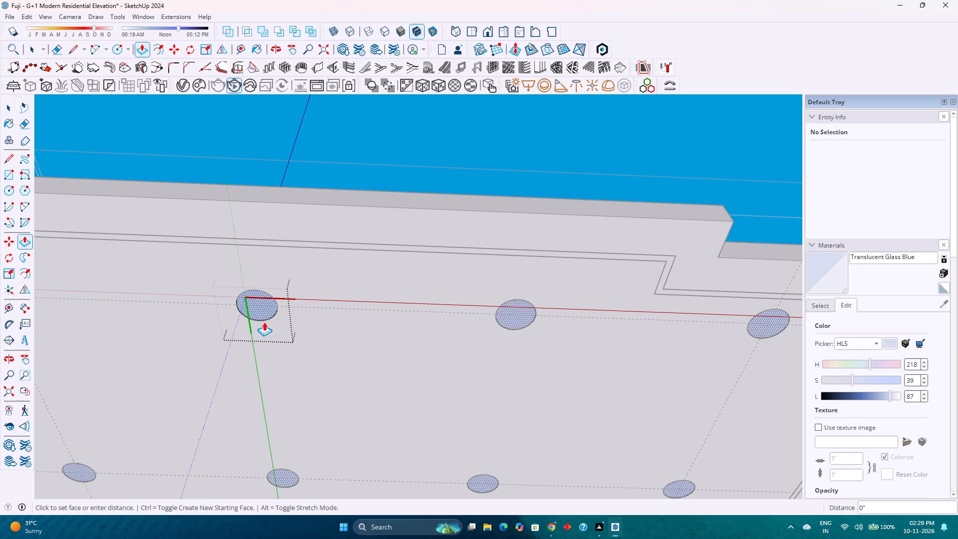
{"action": "type", "text": "1.5"}
{"action": "key", "text": "Return"}
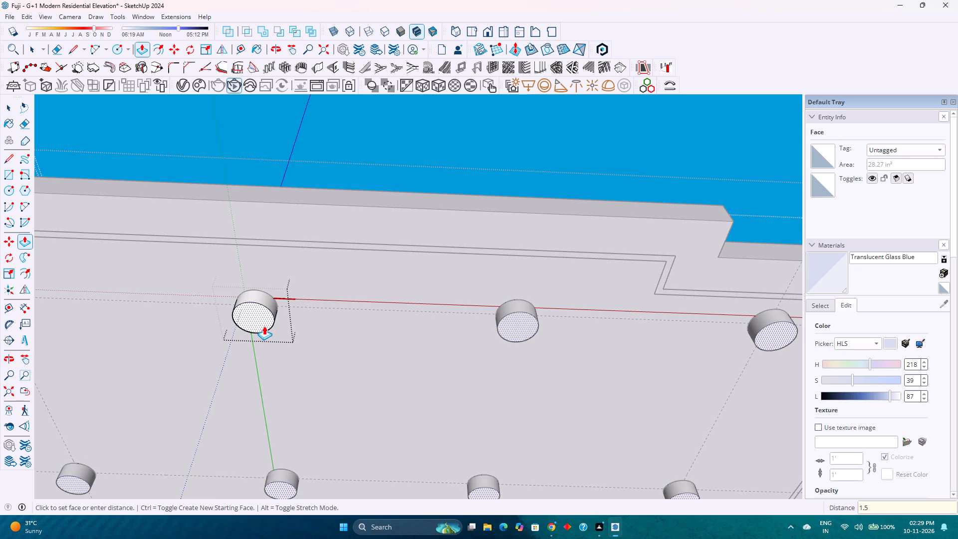
Offset the light's lower circular face inward about 1/8", and offset the resulting inner face inward about 11/16".
{"action": "scroll", "coordinate": [257, 326], "scroll_direction": "up", "scroll_amount": 6}
{"action": "scroll", "coordinate": [253, 323], "scroll_direction": "up", "scroll_amount": 2, "text": "shift"}
{"action": "middle_click_drag", "start_coordinate": [253, 323], "coordinate": [410, 343], "text": "shift"}
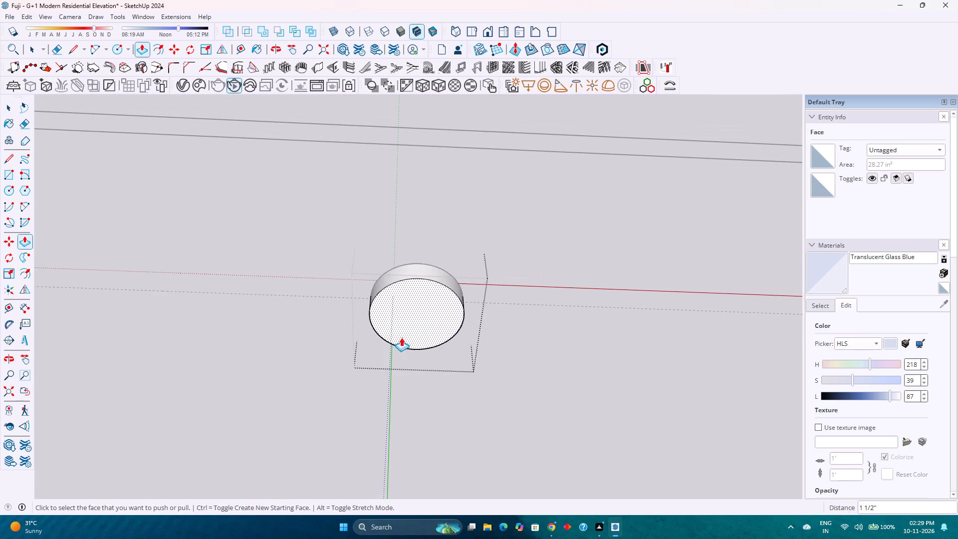
{"action": "left_click", "coordinate": [158, 49]}
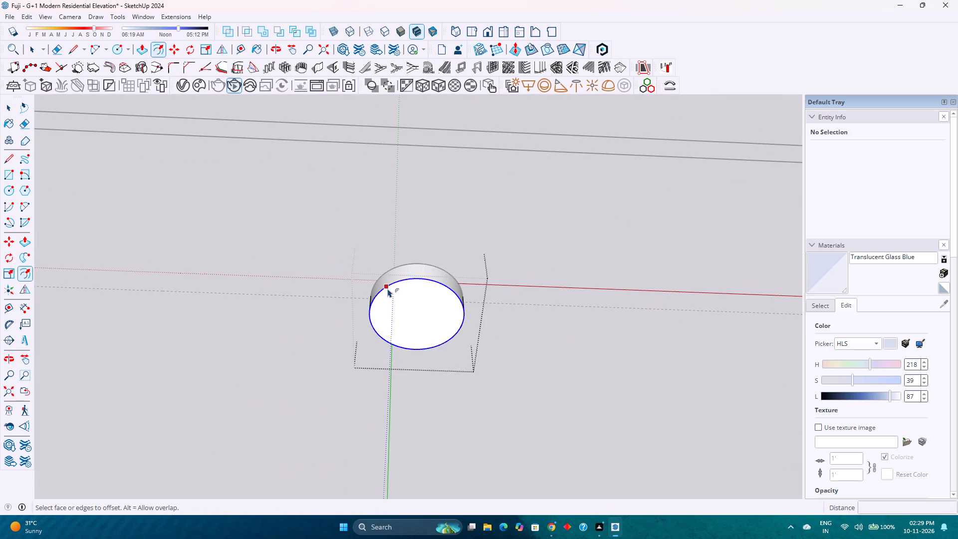
{"action": "left_click", "coordinate": [390, 289]}
{"action": "scroll", "coordinate": [390, 290], "scroll_direction": "up", "scroll_amount": 3}
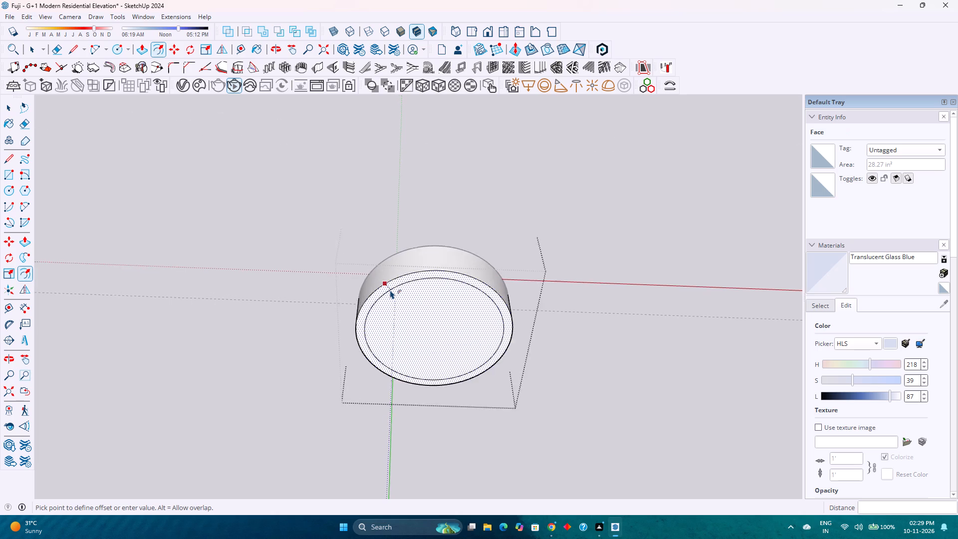
{"action": "scroll", "coordinate": [390, 290], "scroll_direction": "up", "scroll_amount": 12}
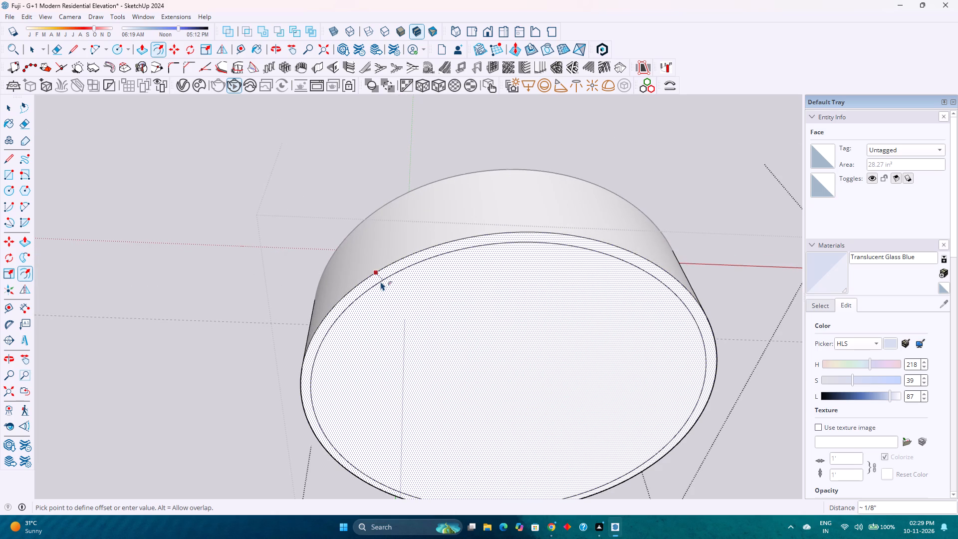
{"action": "left_click", "coordinate": [381, 281]}
{"action": "left_click", "coordinate": [376, 299]}
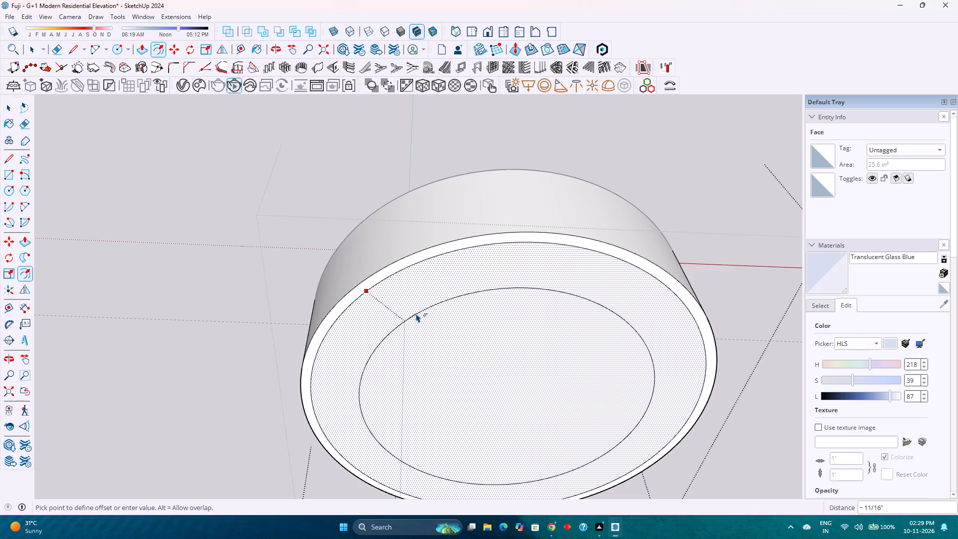
{"action": "left_click", "coordinate": [417, 313]}
{"action": "scroll", "coordinate": [449, 342], "scroll_direction": "down", "scroll_amount": 1}
{"action": "middle_click_drag", "start_coordinate": [440, 340], "coordinate": [409, 305]}
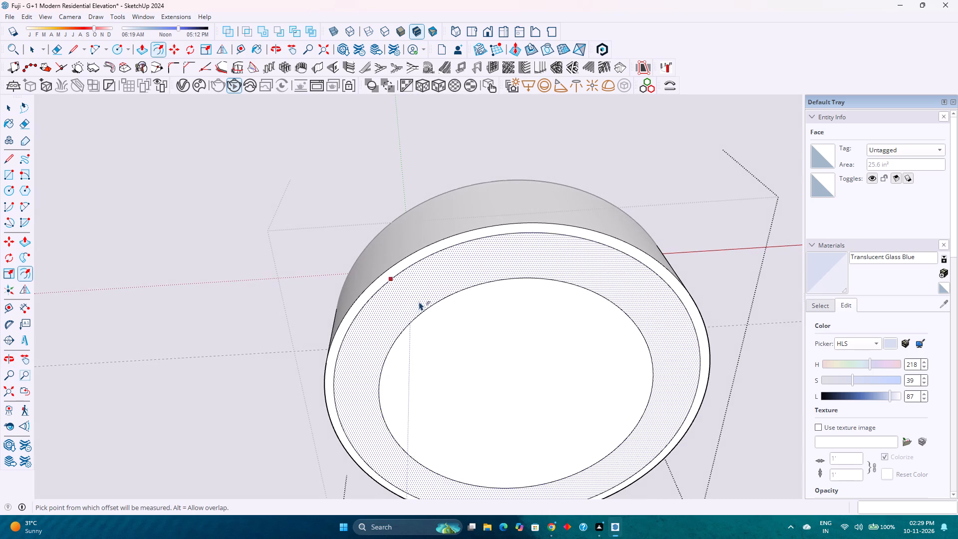
Recess the light's central disc 1/8" twice and the ring around it 1/8" with Push/Pull.
{"action": "key", "text": "p"}
{"action": "left_click", "coordinate": [478, 363]}
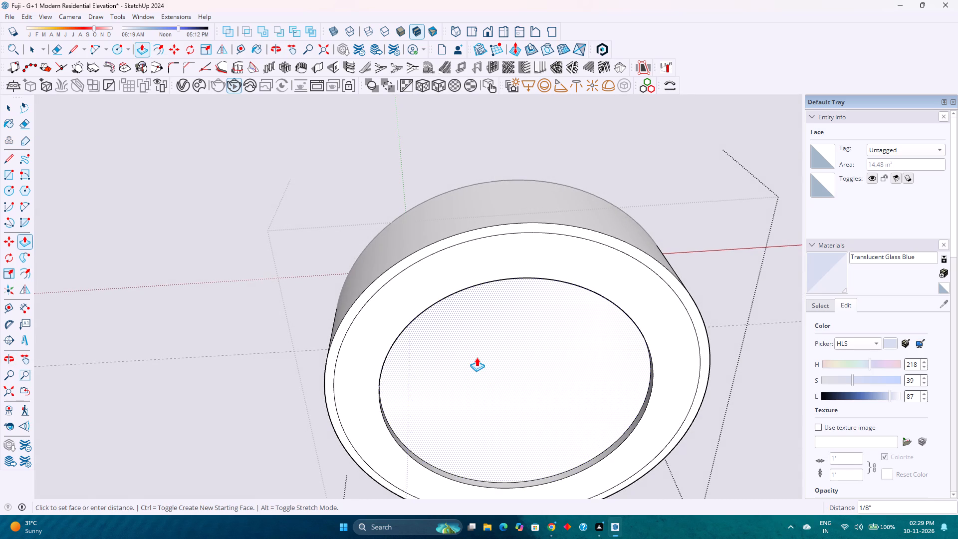
{"action": "left_click", "coordinate": [477, 357]}
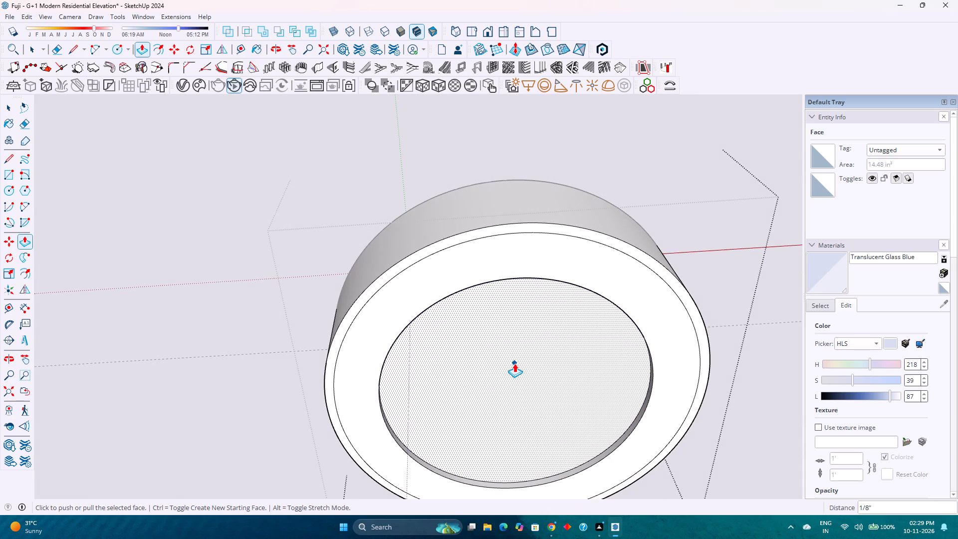
{"action": "double_click", "coordinate": [514, 363]}
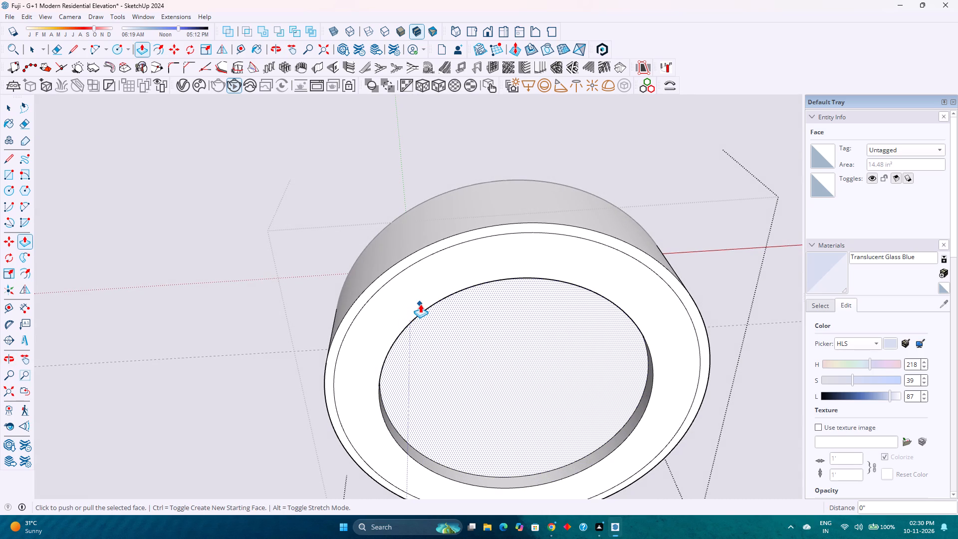
{"action": "key", "text": "Escape"}
{"action": "double_click", "coordinate": [425, 289]}
{"action": "scroll", "coordinate": [424, 290], "scroll_direction": "down", "scroll_amount": 5}
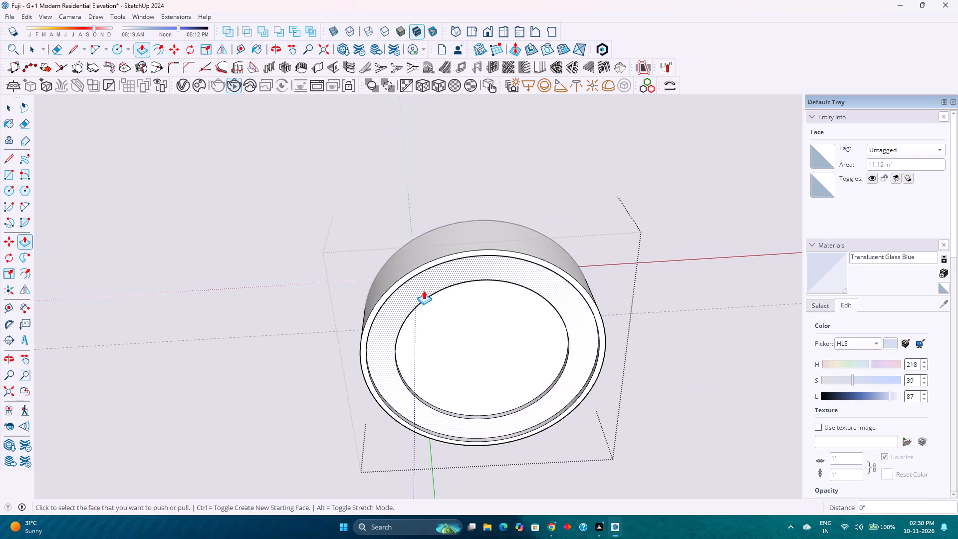
{"action": "middle_click_drag", "start_coordinate": [424, 291], "coordinate": [444, 333]}
{"action": "scroll", "coordinate": [444, 336], "scroll_direction": "down", "scroll_amount": 3}
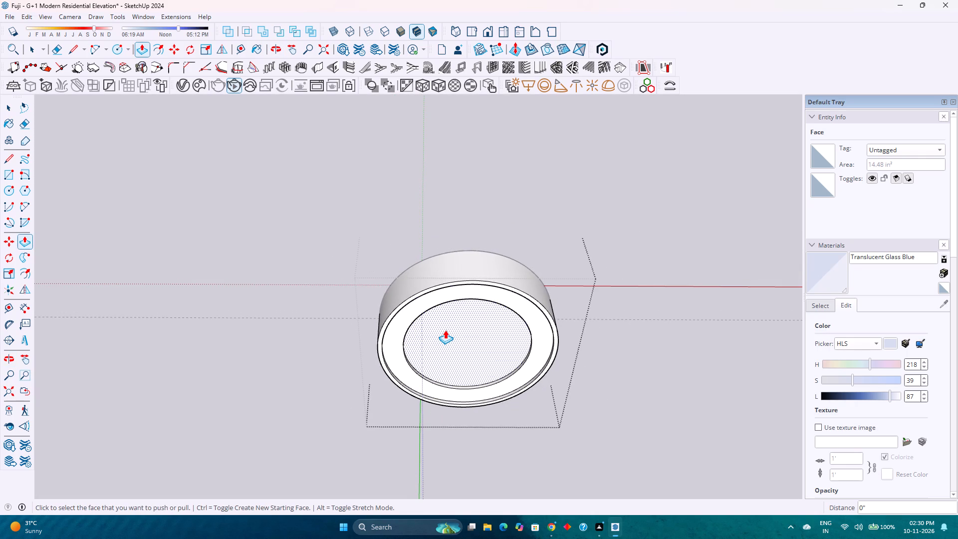
Place a spot light at the centre of the fixture's recessed disc and finish editing the component.
{"action": "left_click", "coordinate": [554, 84]}
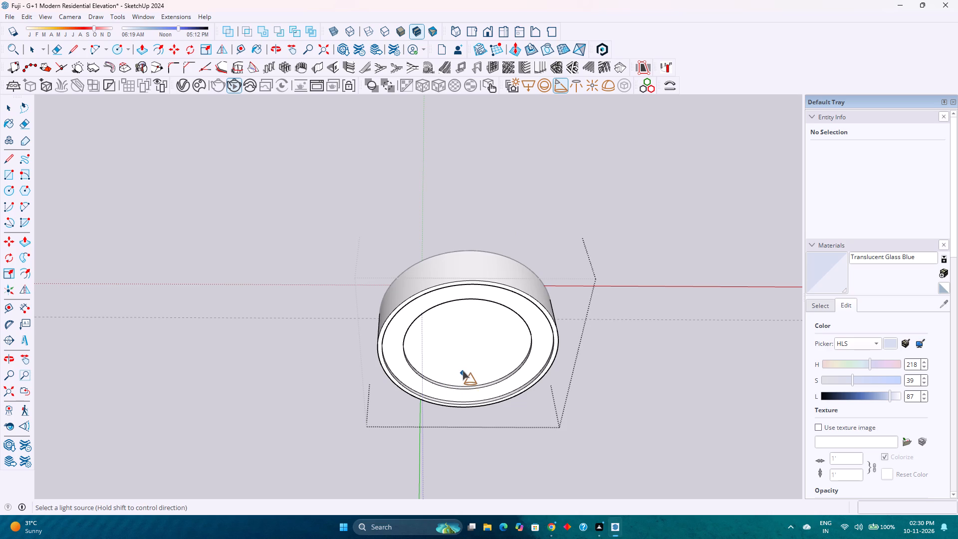
{"action": "left_click", "coordinate": [468, 343]}
{"action": "scroll", "coordinate": [496, 321], "scroll_direction": "down", "scroll_amount": 12}
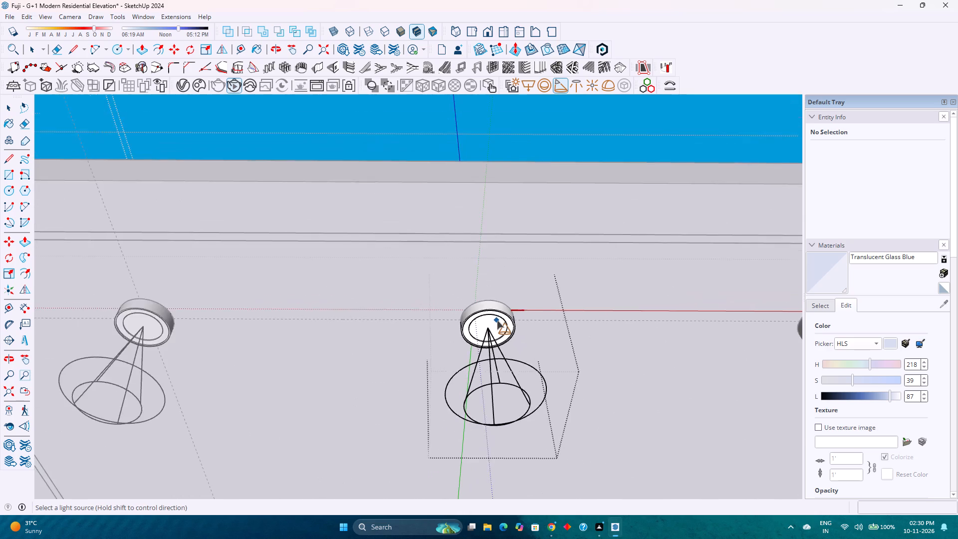
{"action": "scroll", "coordinate": [497, 320], "scroll_direction": "down", "scroll_amount": 5}
{"action": "key", "text": "space"}
{"action": "key", "text": "Escape"}
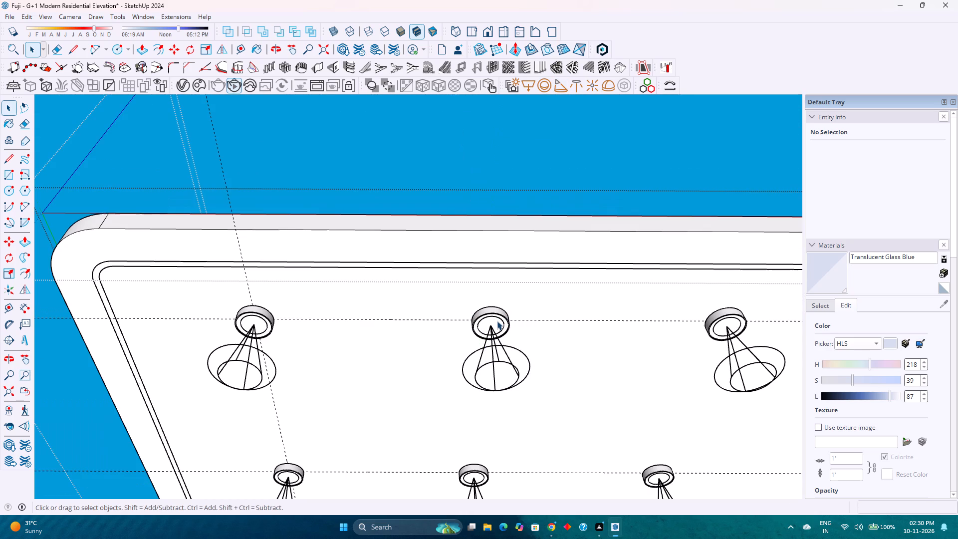
Select all instances of the light component and move them vertically up into the ceiling recesses by 1".
{"action": "left_click", "coordinate": [497, 321]}
{"action": "right_click", "coordinate": [497, 321]}
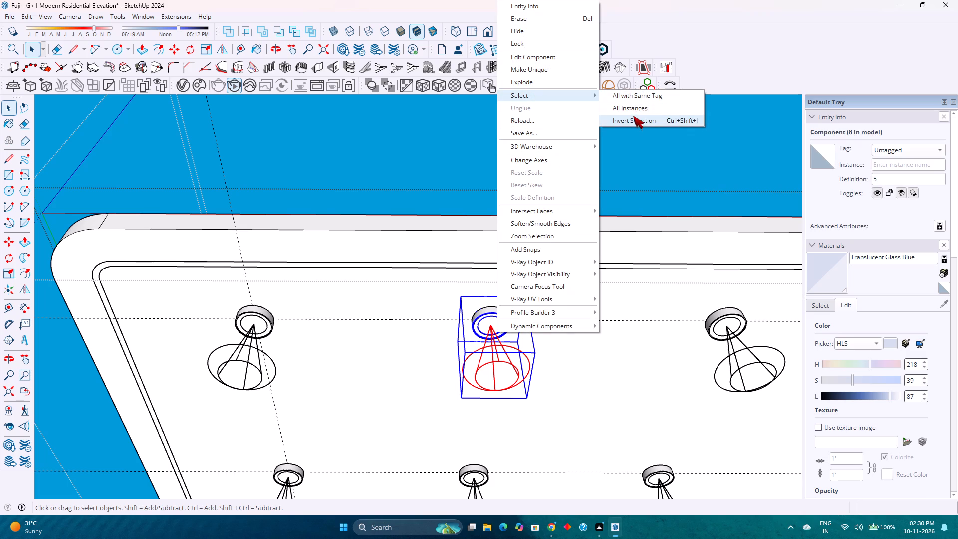
{"action": "left_click", "coordinate": [633, 110]}
{"action": "scroll", "coordinate": [541, 314], "scroll_direction": "down", "scroll_amount": 4}
{"action": "middle_click_drag", "start_coordinate": [541, 310], "coordinate": [508, 405]}
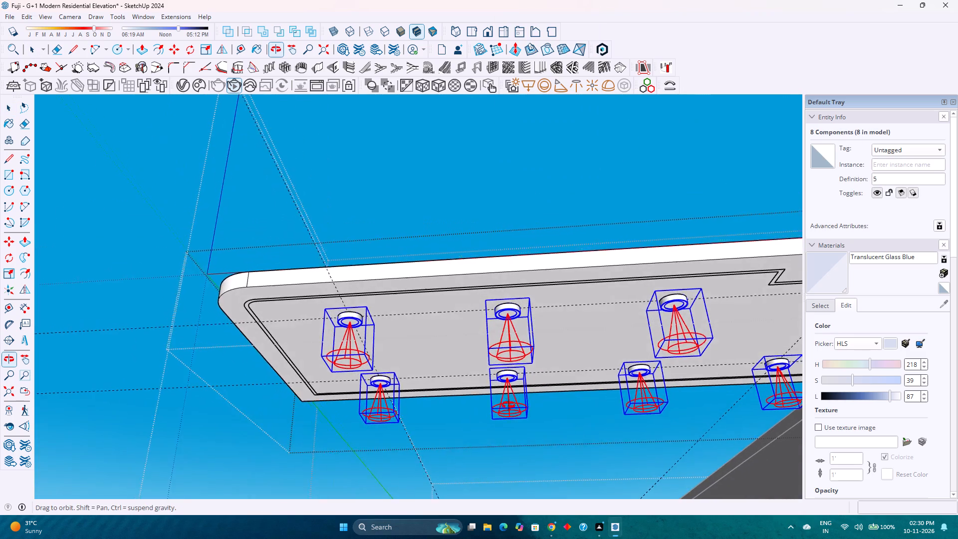
{"action": "middle_click_drag", "start_coordinate": [508, 405], "coordinate": [506, 405]}
{"action": "scroll", "coordinate": [512, 281], "scroll_direction": "up", "scroll_amount": 12}
{"action": "middle_click_drag", "start_coordinate": [504, 317], "coordinate": [517, 355]}
{"action": "scroll", "coordinate": [517, 355], "scroll_direction": "up", "scroll_amount": 1}
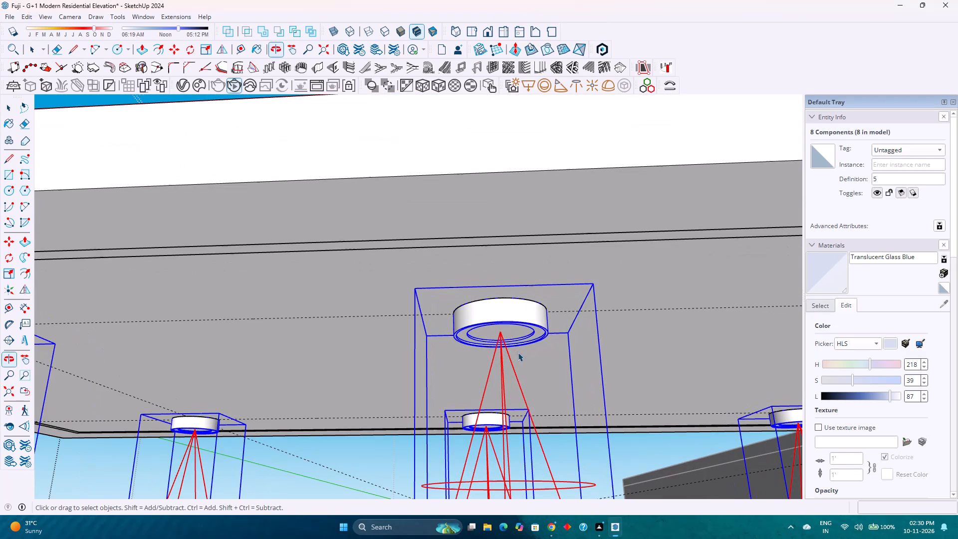
{"action": "key", "text": "m"}
{"action": "scroll", "coordinate": [500, 335], "scroll_direction": "up", "scroll_amount": 7}
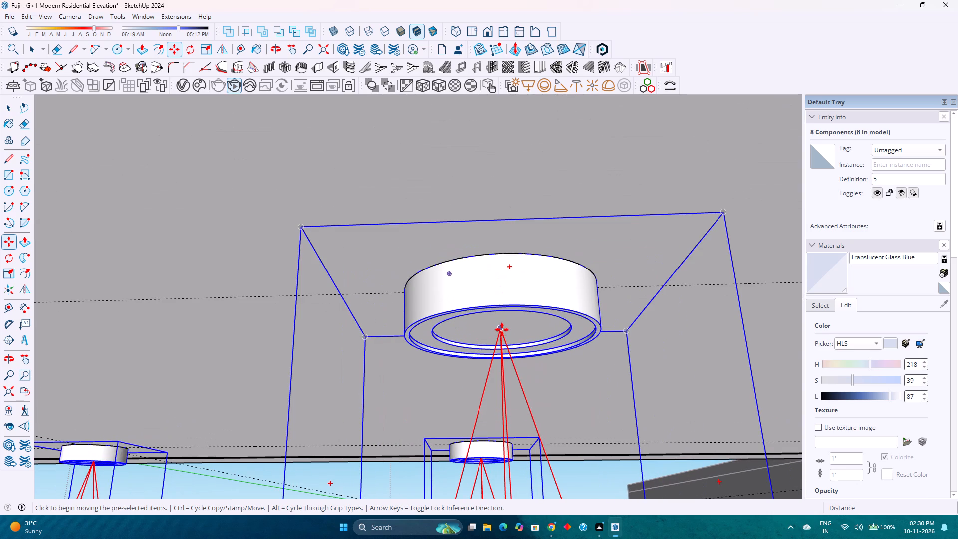
{"action": "left_click", "coordinate": [502, 330]}
{"action": "key", "text": "Up"}
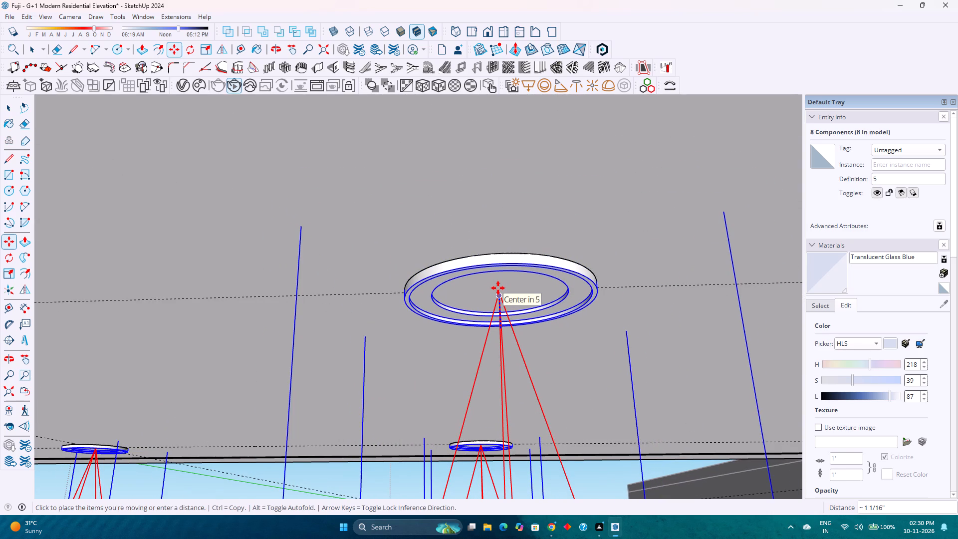
{"action": "key", "text": "1"}
{"action": "key", "text": "Return"}
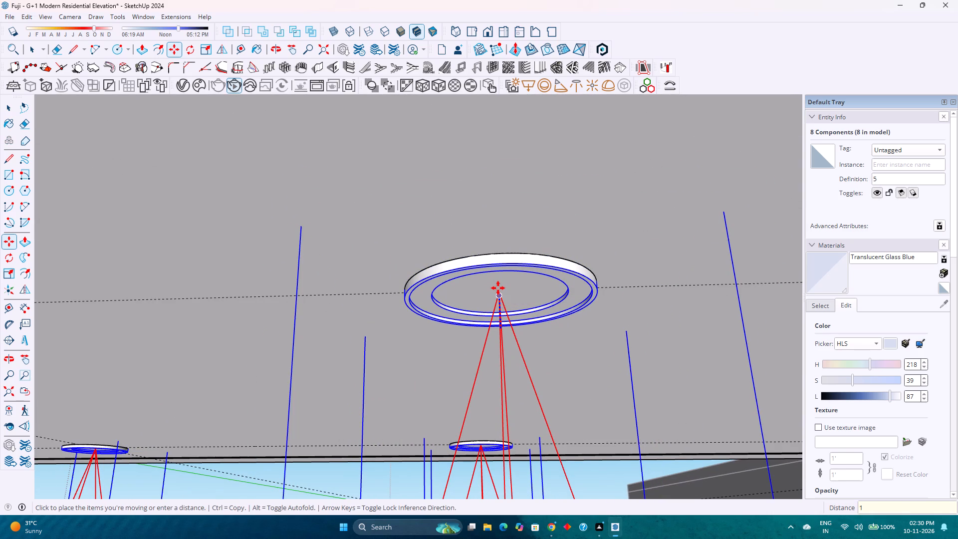
Adjust the upward move distance of the light components to 1.1", and finally to 1.15".
{"action": "type", "text": "1.1"}
{"action": "key", "text": "Return"}
{"action": "type", "text": "1.15"}
{"action": "key", "text": "Return"}
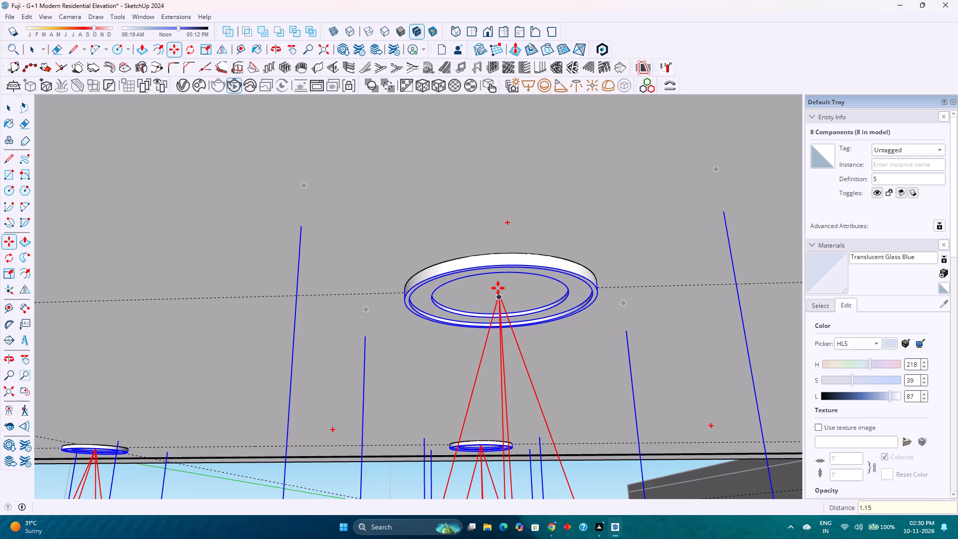
Clear the selection of light components and delete all guides in the model.
{"action": "key", "text": "space"}
{"action": "scroll", "coordinate": [444, 369], "scroll_direction": "down", "scroll_amount": 14}
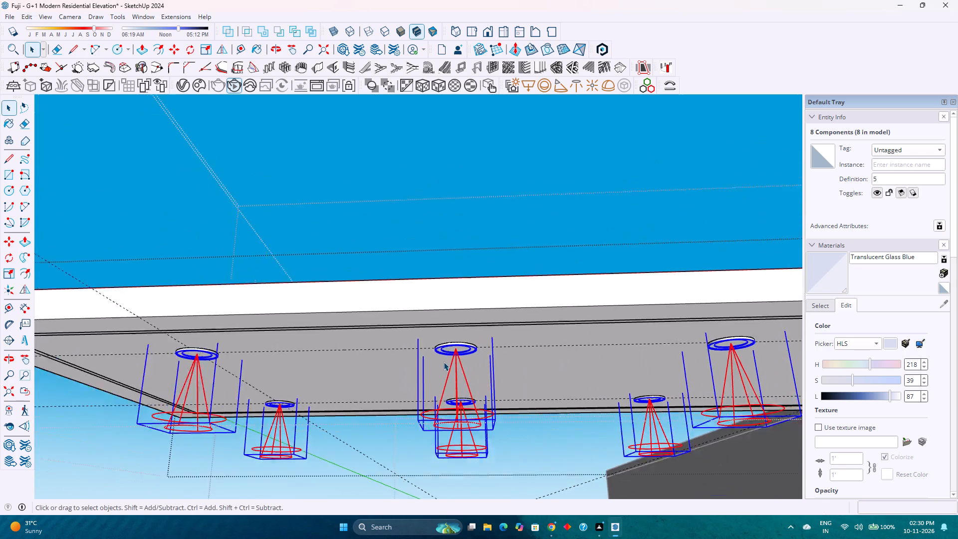
{"action": "scroll", "coordinate": [444, 362], "scroll_direction": "down", "scroll_amount": 6}
{"action": "left_click", "coordinate": [513, 262]}
{"action": "middle_click_drag", "start_coordinate": [426, 343], "coordinate": [503, 291]}
{"action": "scroll", "coordinate": [508, 288], "scroll_direction": "down", "scroll_amount": 4}
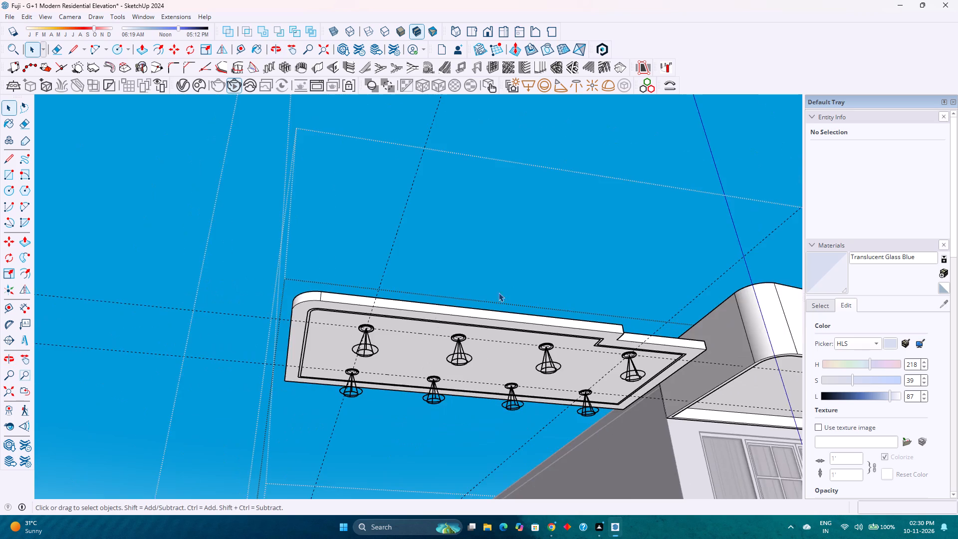
{"action": "middle_click_drag", "start_coordinate": [422, 321], "coordinate": [502, 281]}
{"action": "middle_click", "coordinate": [502, 281]}
{"action": "left_click", "coordinate": [23, 13]}
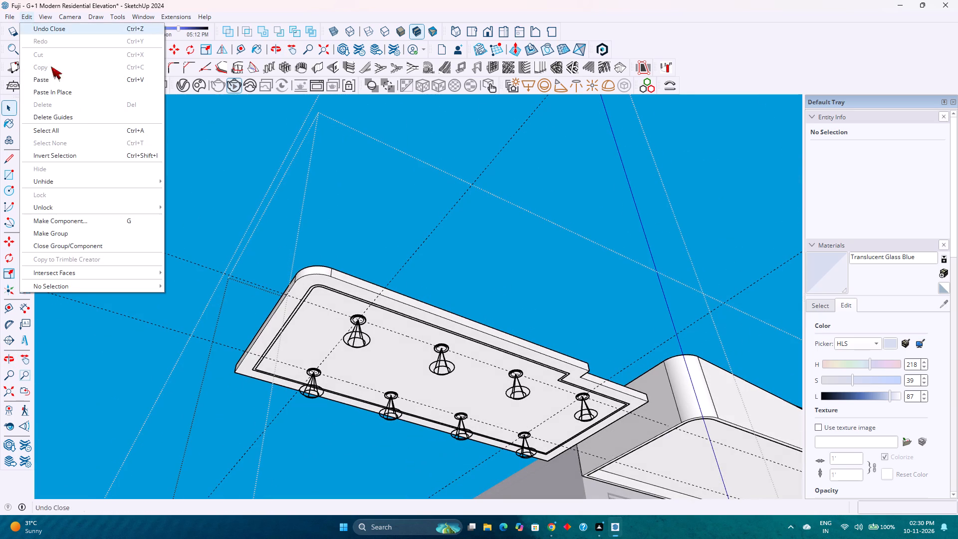
{"action": "left_click", "coordinate": [85, 116]}
{"action": "scroll", "coordinate": [339, 320], "scroll_direction": "down", "scroll_amount": 3}
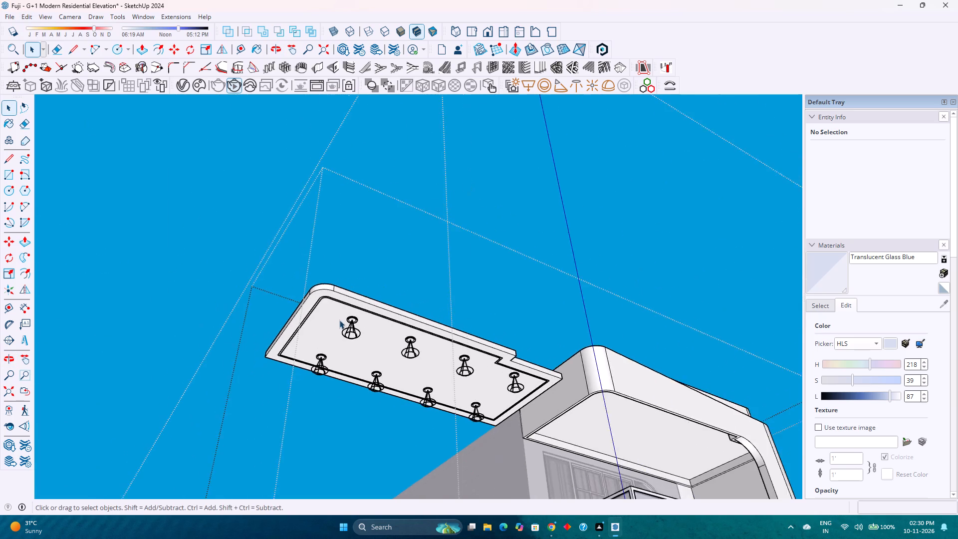
Move the ceiling panel group with its eight lights by its rear left corner onto the matching inner corner of the upper balcony roof.
{"action": "scroll", "coordinate": [339, 320], "scroll_direction": "down", "scroll_amount": 3}
{"action": "middle_click_drag", "start_coordinate": [331, 330], "coordinate": [399, 359]}
{"action": "scroll", "coordinate": [400, 358], "scroll_direction": "down", "scroll_amount": 3}
{"action": "left_click", "coordinate": [423, 372]}
{"action": "scroll", "coordinate": [430, 389], "scroll_direction": "up", "scroll_amount": 3}
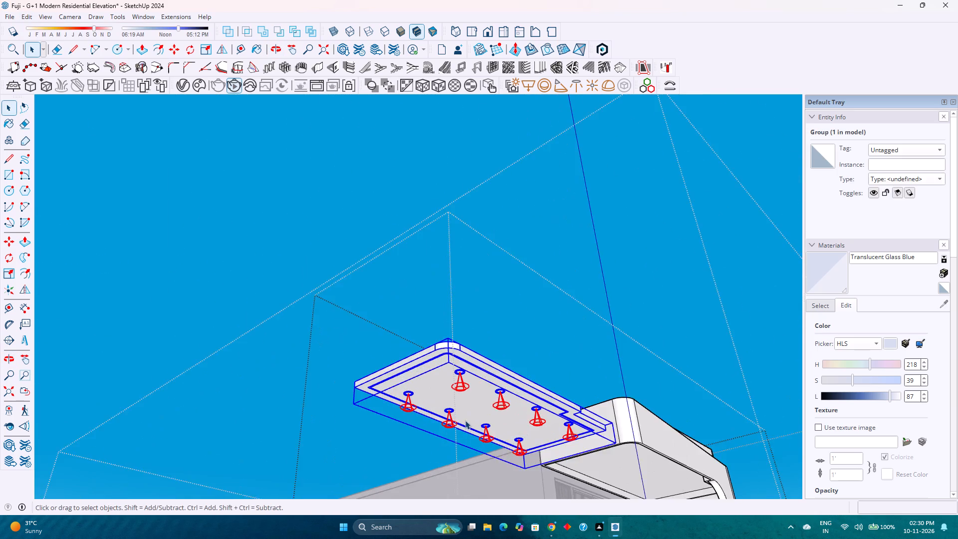
{"action": "scroll", "coordinate": [465, 420], "scroll_direction": "up", "scroll_amount": 2}
{"action": "middle_click_drag", "start_coordinate": [463, 420], "coordinate": [347, 382]}
{"action": "middle_click", "coordinate": [347, 382]}
{"action": "key", "text": "m"}
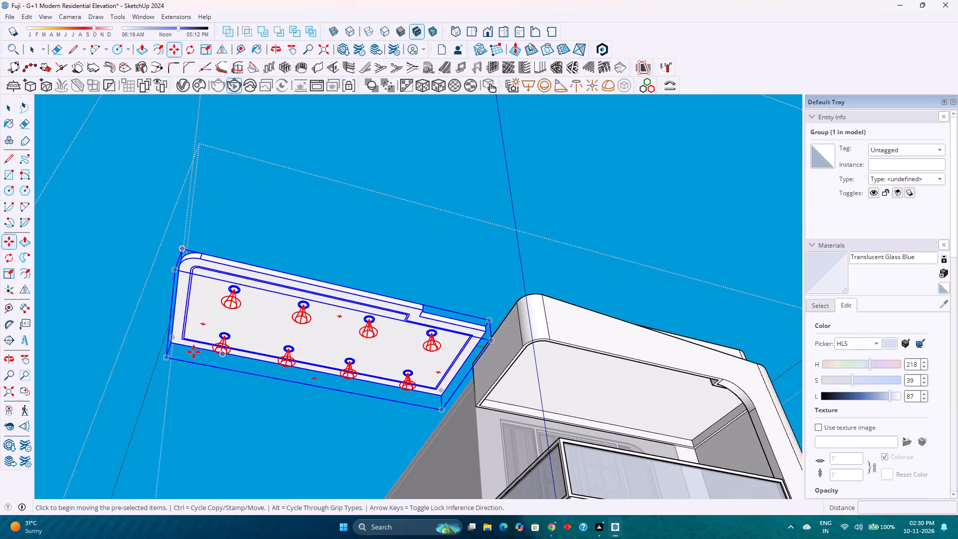
{"action": "scroll", "coordinate": [153, 348], "scroll_direction": "up", "scroll_amount": 3}
{"action": "left_click", "coordinate": [174, 342]}
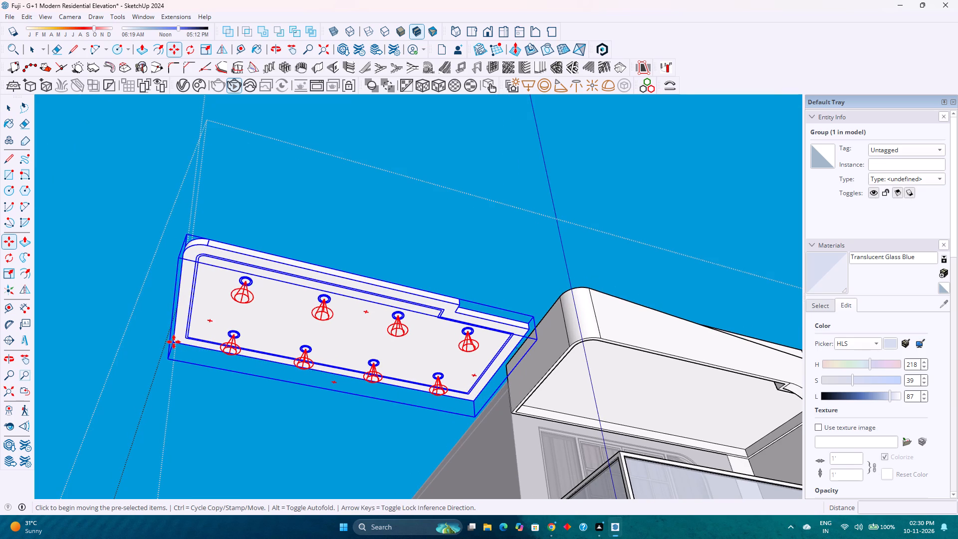
{"action": "scroll", "coordinate": [528, 416], "scroll_direction": "up", "scroll_amount": 7}
{"action": "middle_click_drag", "start_coordinate": [536, 405], "coordinate": [370, 402]}
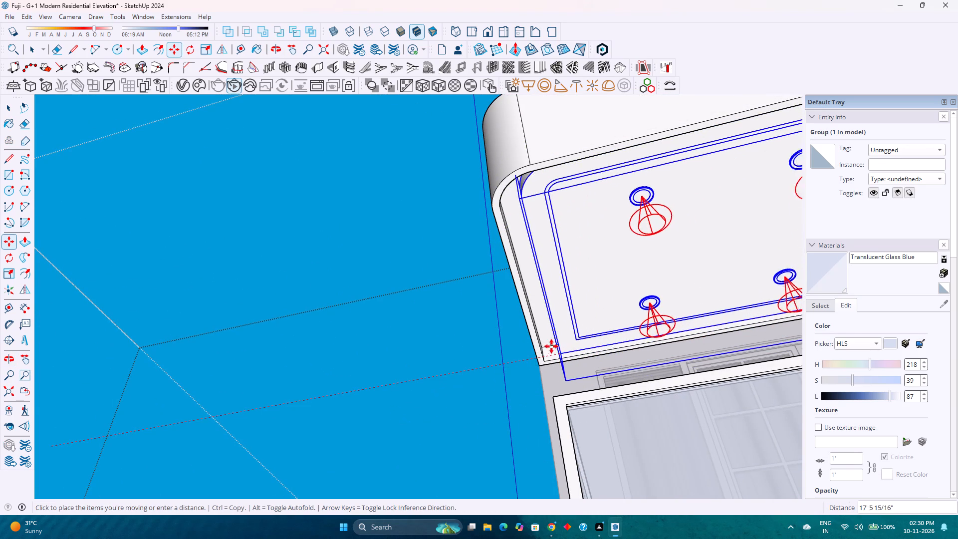
{"action": "left_click", "coordinate": [543, 345]}
Lower the ceiling panel group vertically by 5" inside the balcony roof recess.
{"action": "scroll", "coordinate": [315, 409], "scroll_direction": "down", "scroll_amount": 3}
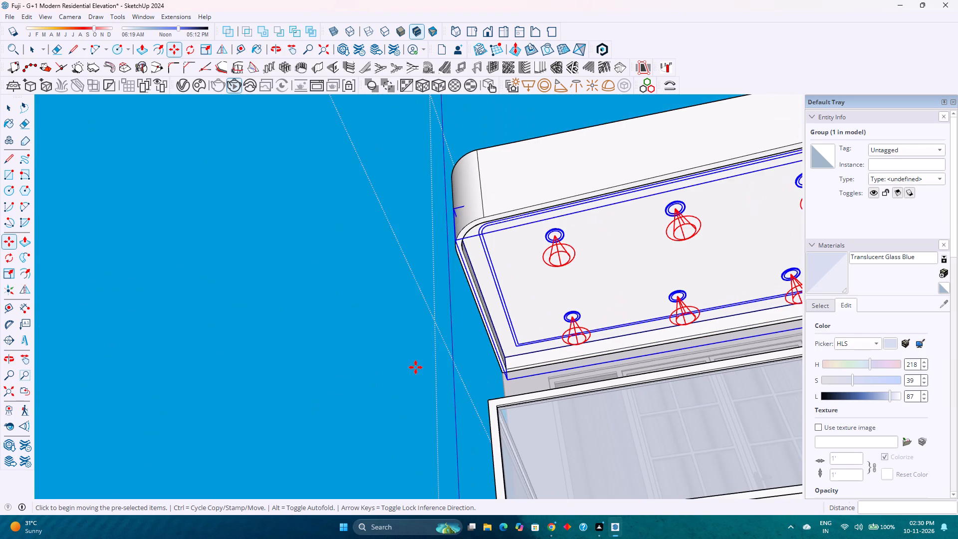
{"action": "middle_click_drag", "start_coordinate": [416, 368], "coordinate": [379, 439]}
{"action": "scroll", "coordinate": [382, 427], "scroll_direction": "down", "scroll_amount": 5}
{"action": "middle_click_drag", "start_coordinate": [386, 407], "coordinate": [498, 416]}
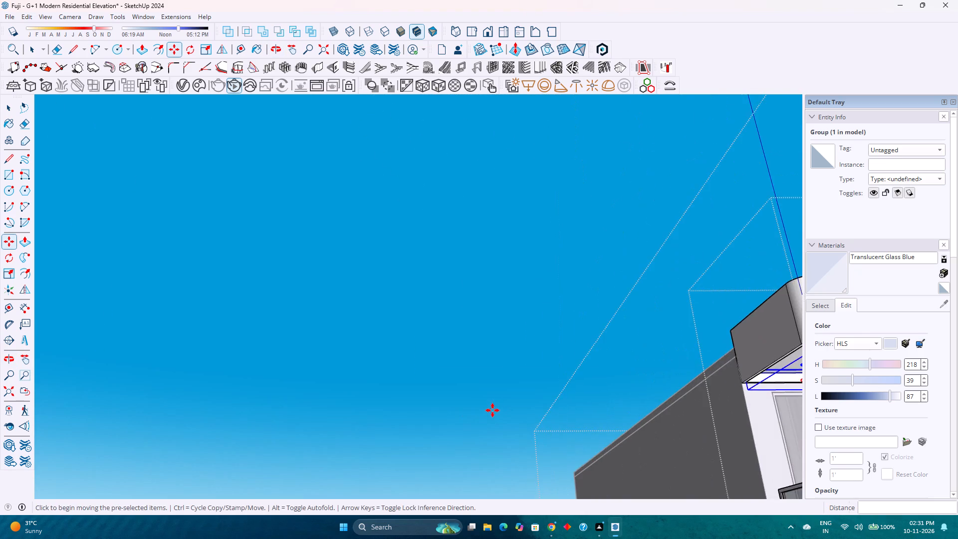
{"action": "scroll", "coordinate": [492, 410], "scroll_direction": "down", "scroll_amount": 3}
{"action": "middle_click_drag", "start_coordinate": [508, 397], "coordinate": [271, 389], "text": "shift"}
{"action": "scroll", "coordinate": [502, 366], "scroll_direction": "up", "scroll_amount": 4}
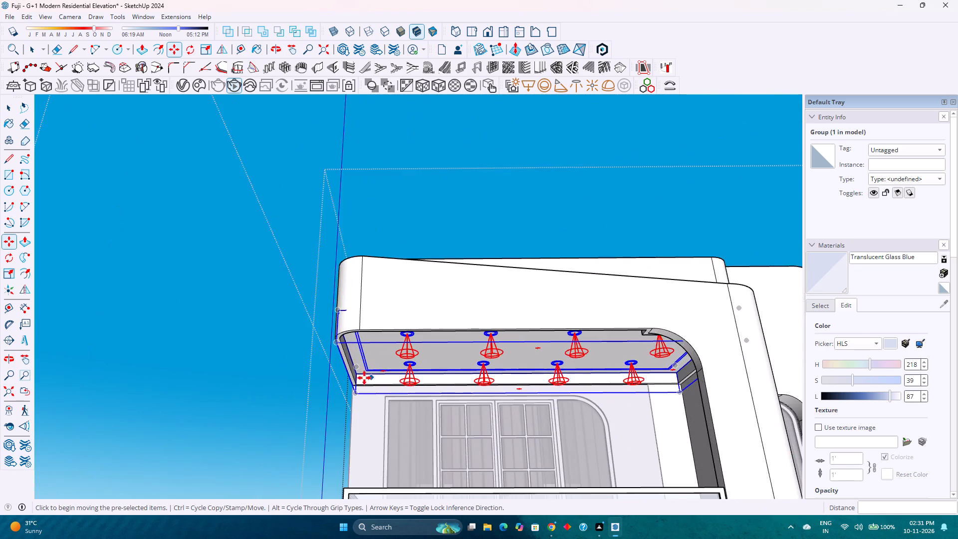
{"action": "scroll", "coordinate": [358, 377], "scroll_direction": "up", "scroll_amount": 6}
{"action": "middle_click_drag", "start_coordinate": [361, 374], "coordinate": [460, 400]}
{"action": "scroll", "coordinate": [348, 346], "scroll_direction": "up", "scroll_amount": 2}
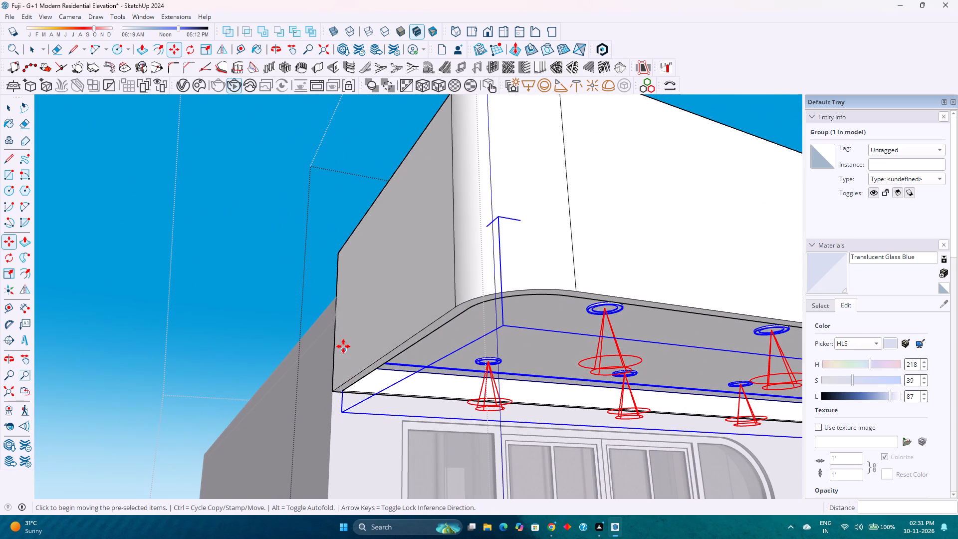
{"action": "scroll", "coordinate": [431, 368], "scroll_direction": "up", "scroll_amount": 1}
{"action": "middle_click_drag", "start_coordinate": [430, 368], "coordinate": [291, 338]}
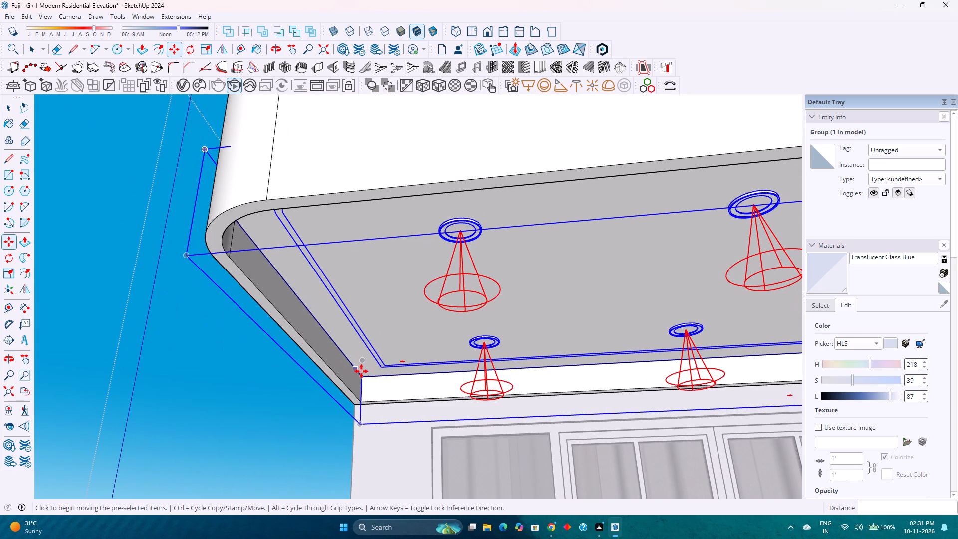
{"action": "left_click", "coordinate": [365, 377]}
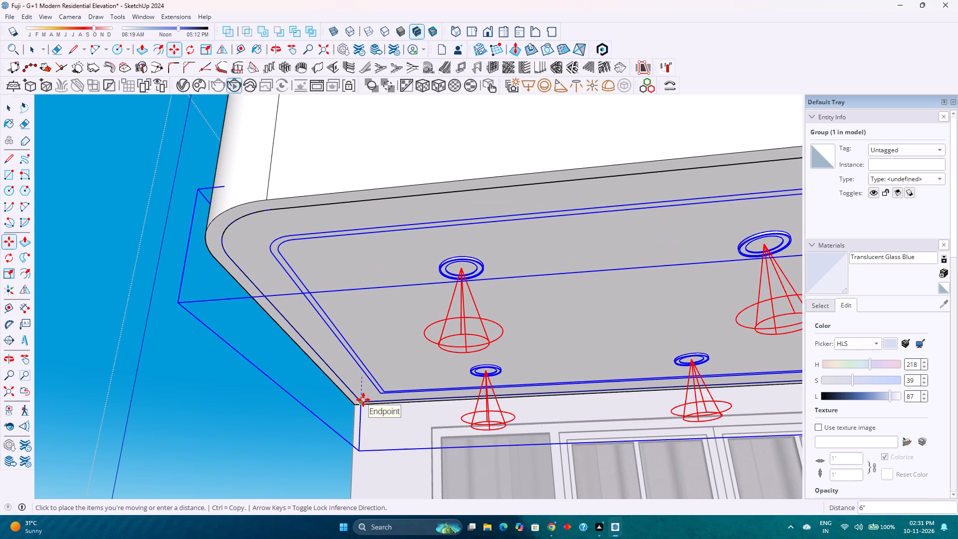
{"action": "key", "text": "5"}
{"action": "key", "text": "Return"}
{"action": "key", "text": "space"}
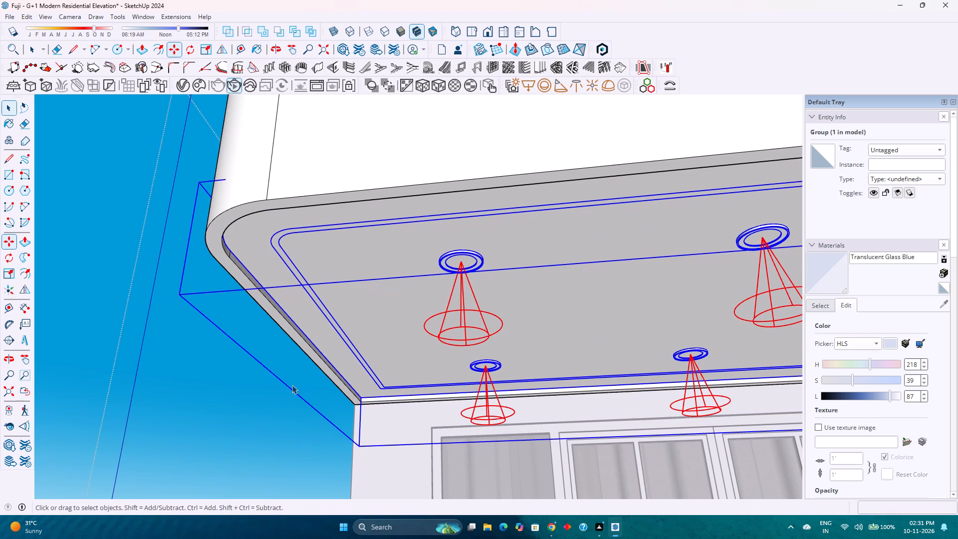
Examine how the ceiling panel and its lights sit inside the balcony roof with hidden back edges temporarily shown.
{"action": "middle_click_drag", "start_coordinate": [314, 389], "coordinate": [444, 390]}
{"action": "scroll", "coordinate": [461, 390], "scroll_direction": "down", "scroll_amount": 4}
{"action": "middle_click_drag", "start_coordinate": [439, 344], "coordinate": [324, 322]}
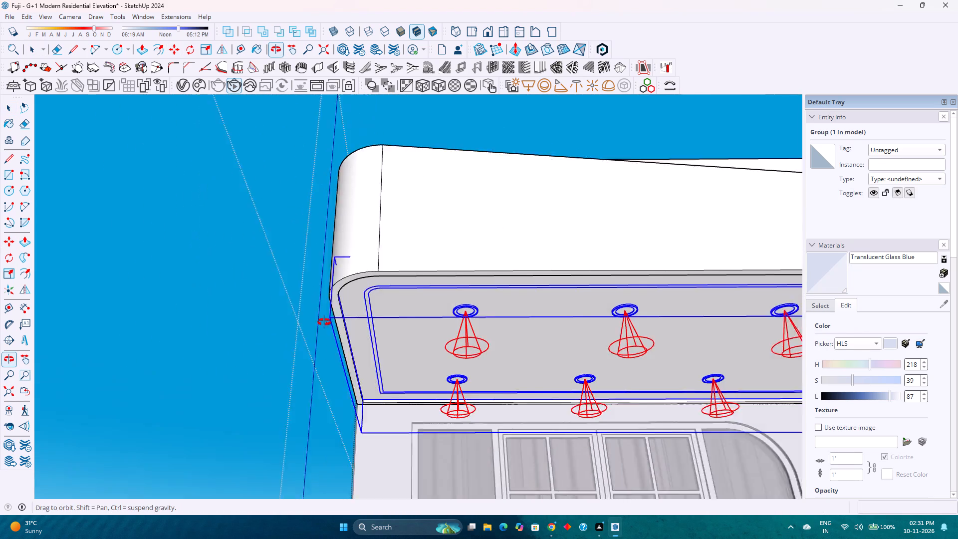
{"action": "middle_click_drag", "start_coordinate": [324, 322], "coordinate": [271, 330]}
{"action": "middle_click", "coordinate": [271, 330]}
{"action": "key", "text": "k"}
{"action": "scroll", "coordinate": [443, 343], "scroll_direction": "up", "scroll_amount": 6}
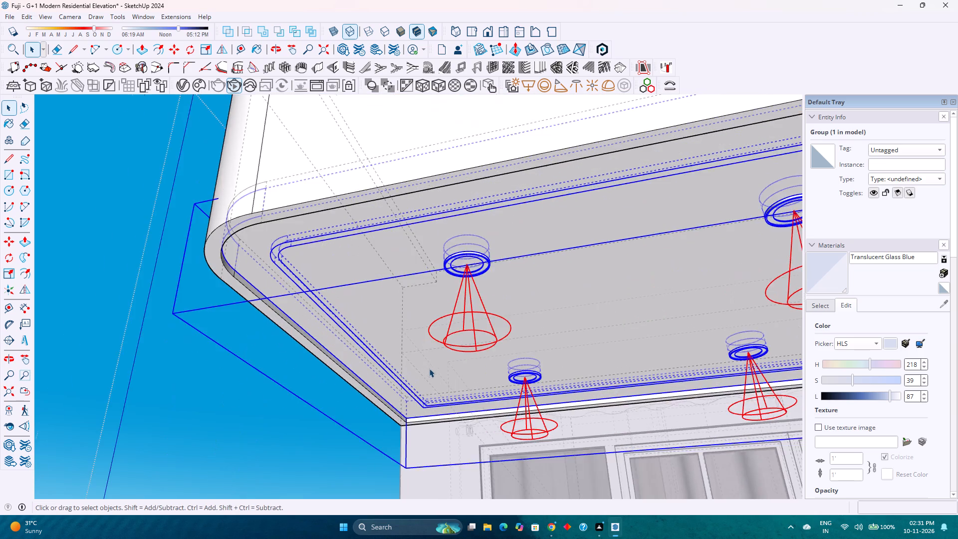
{"action": "scroll", "coordinate": [429, 368], "scroll_direction": "up", "scroll_amount": 2}
{"action": "middle_click_drag", "start_coordinate": [429, 368], "coordinate": [610, 386]}
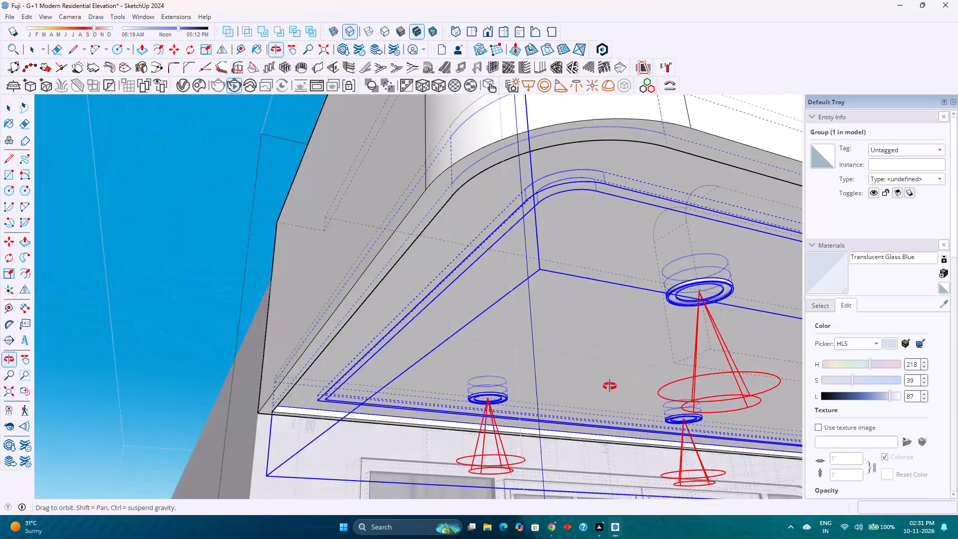
{"action": "middle_click_drag", "start_coordinate": [610, 386], "coordinate": [523, 384]}
{"action": "middle_click", "coordinate": [523, 384]}
{"action": "scroll", "coordinate": [523, 384], "scroll_direction": "down", "scroll_amount": 7}
{"action": "key", "text": "Escape"}
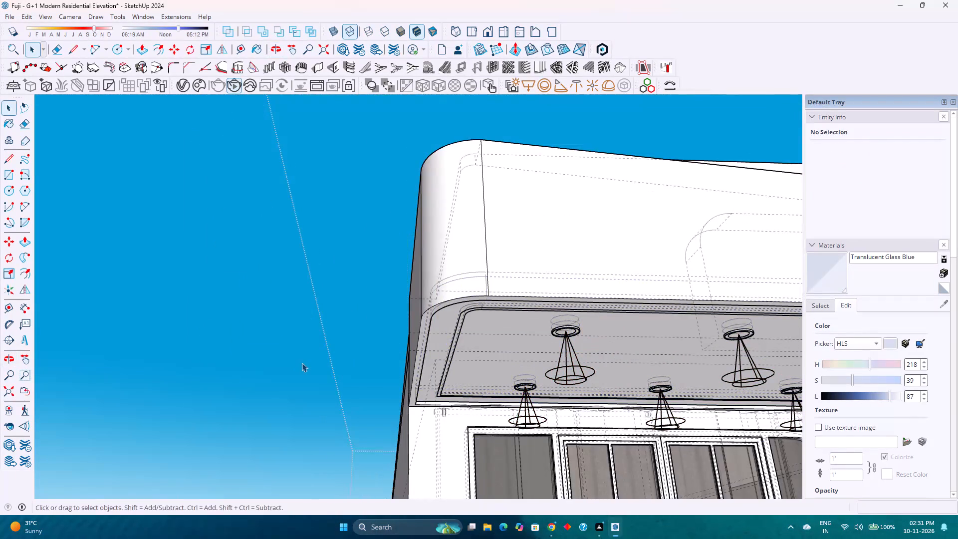
{"action": "key", "text": "k"}
Inspect the balcony ceiling with its lights and the overall front elevation from below and from several sides.
{"action": "scroll", "coordinate": [369, 344], "scroll_direction": "down", "scroll_amount": 7}
{"action": "middle_click_drag", "start_coordinate": [416, 367], "coordinate": [585, 289]}
{"action": "scroll", "coordinate": [543, 321], "scroll_direction": "down", "scroll_amount": 4}
{"action": "scroll", "coordinate": [532, 348], "scroll_direction": "up", "scroll_amount": 3}
{"action": "left_click", "coordinate": [359, 281]}
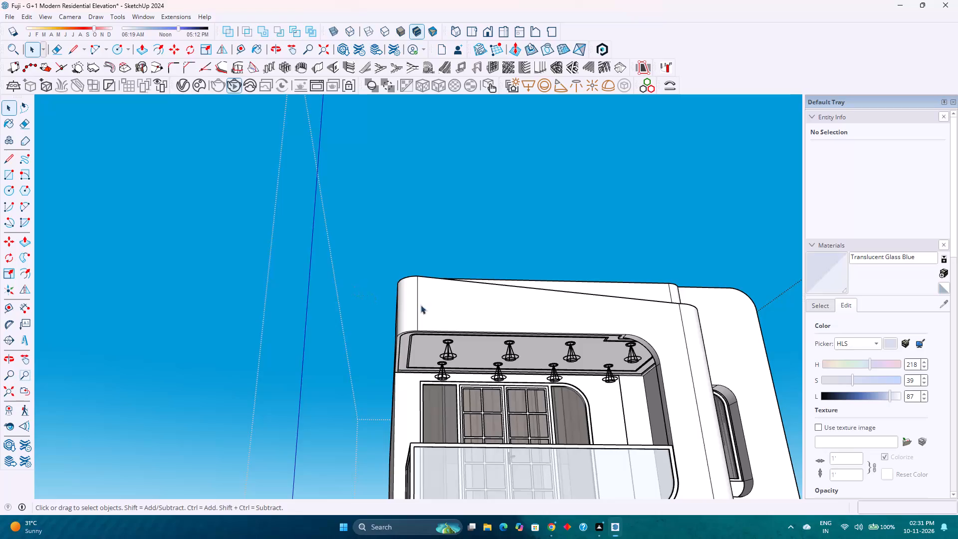
{"action": "scroll", "coordinate": [437, 308], "scroll_direction": "down", "scroll_amount": 6}
{"action": "left_click_drag", "start_coordinate": [559, 245], "coordinate": [565, 235]}
{"action": "scroll", "coordinate": [443, 268], "scroll_direction": "down", "scroll_amount": 4}
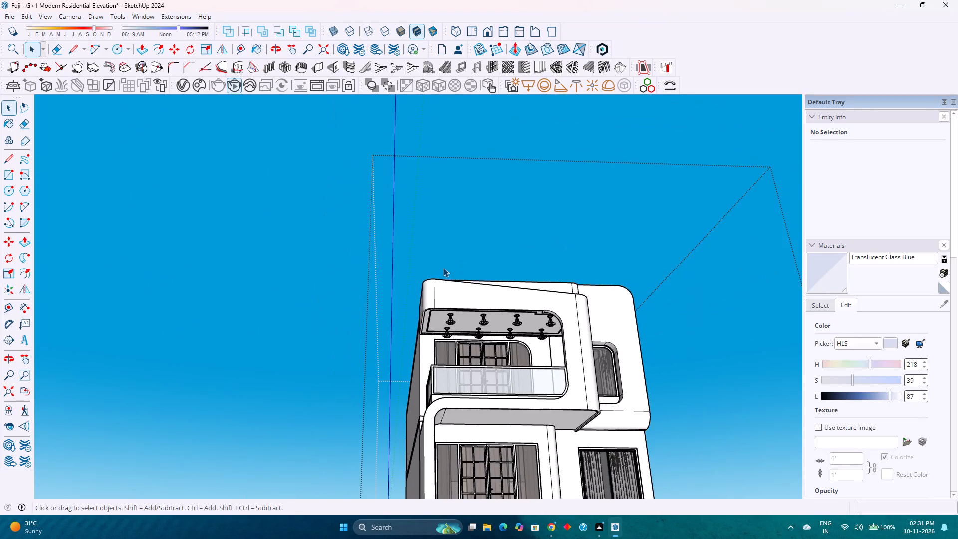
{"action": "scroll", "coordinate": [443, 268], "scroll_direction": "down", "scroll_amount": 3}
{"action": "scroll", "coordinate": [485, 322], "scroll_direction": "up", "scroll_amount": 7}
{"action": "middle_click_drag", "start_coordinate": [534, 322], "coordinate": [742, 280]}
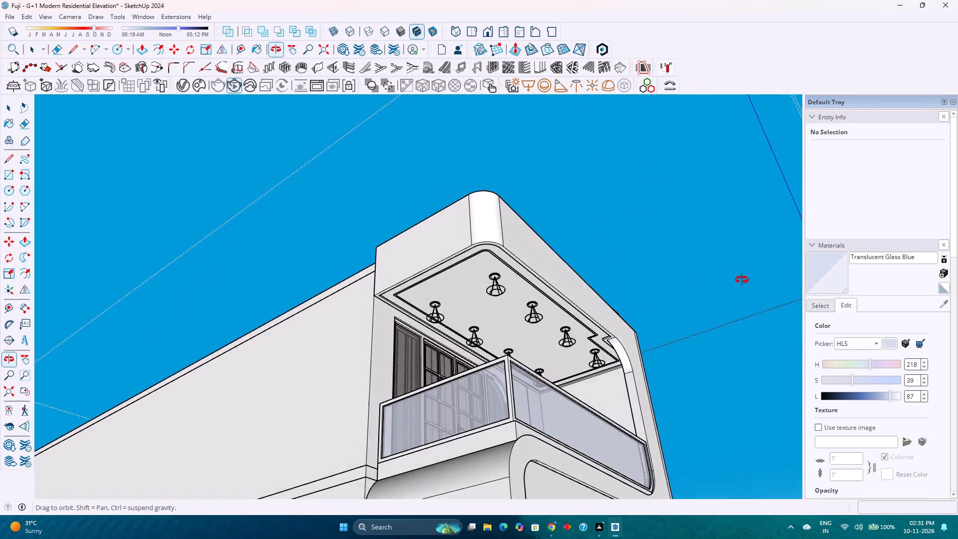
{"action": "middle_click_drag", "start_coordinate": [742, 280], "coordinate": [433, 308]}
{"action": "scroll", "coordinate": [433, 308], "scroll_direction": "up", "scroll_amount": 1}
{"action": "scroll", "coordinate": [433, 308], "scroll_direction": "down", "scroll_amount": 2}
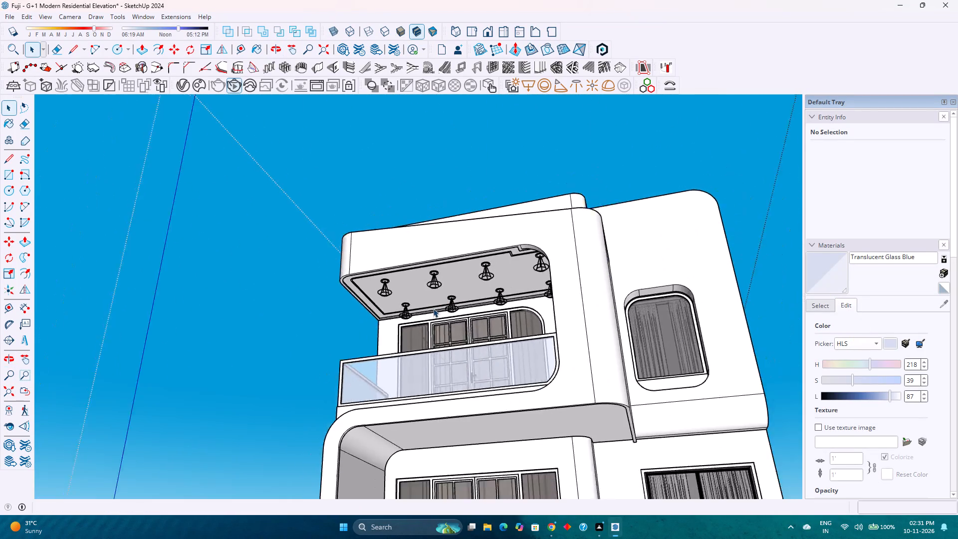
{"action": "scroll", "coordinate": [433, 308], "scroll_direction": "down", "scroll_amount": 4}
{"action": "middle_click_drag", "start_coordinate": [432, 308], "coordinate": [514, 427]}
{"action": "scroll", "coordinate": [462, 392], "scroll_direction": "down", "scroll_amount": 4}
{"action": "scroll", "coordinate": [488, 405], "scroll_direction": "up", "scroll_amount": 5}
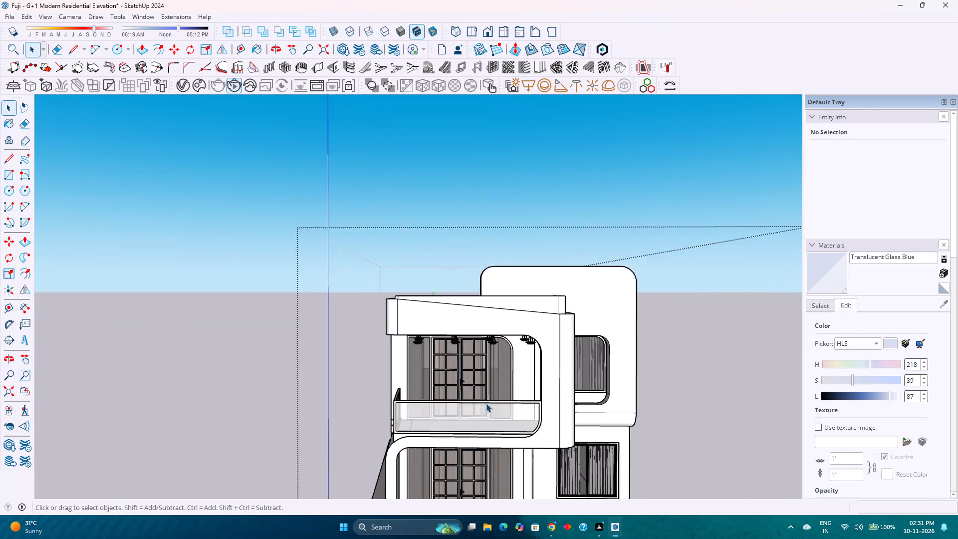
{"action": "scroll", "coordinate": [486, 403], "scroll_direction": "up", "scroll_amount": 1}
{"action": "middle_click_drag", "start_coordinate": [486, 403], "coordinate": [460, 324]}
{"action": "scroll", "coordinate": [461, 324], "scroll_direction": "down", "scroll_amount": 5}
{"action": "middle_click_drag", "start_coordinate": [500, 402], "coordinate": [447, 332]}
{"action": "middle_click", "coordinate": [447, 332]}
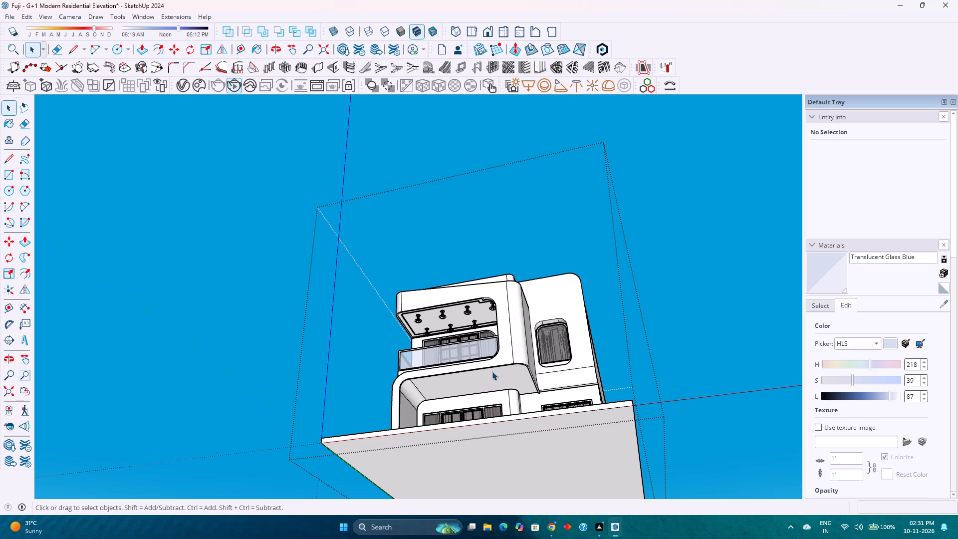
{"action": "scroll", "coordinate": [492, 371], "scroll_direction": "down", "scroll_amount": 4}
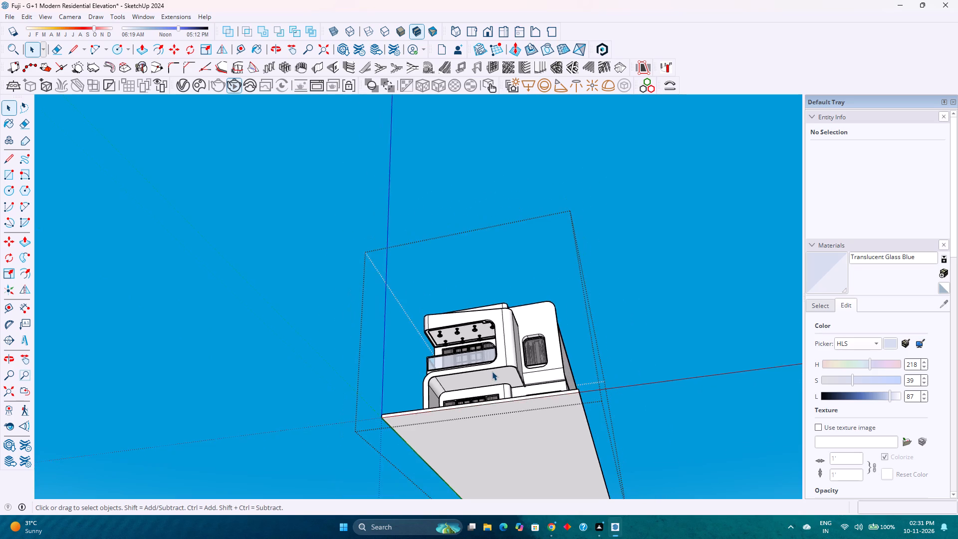
{"action": "scroll", "coordinate": [479, 344], "scroll_direction": "up", "scroll_amount": 4}
{"action": "middle_click_drag", "start_coordinate": [478, 345], "coordinate": [635, 411]}
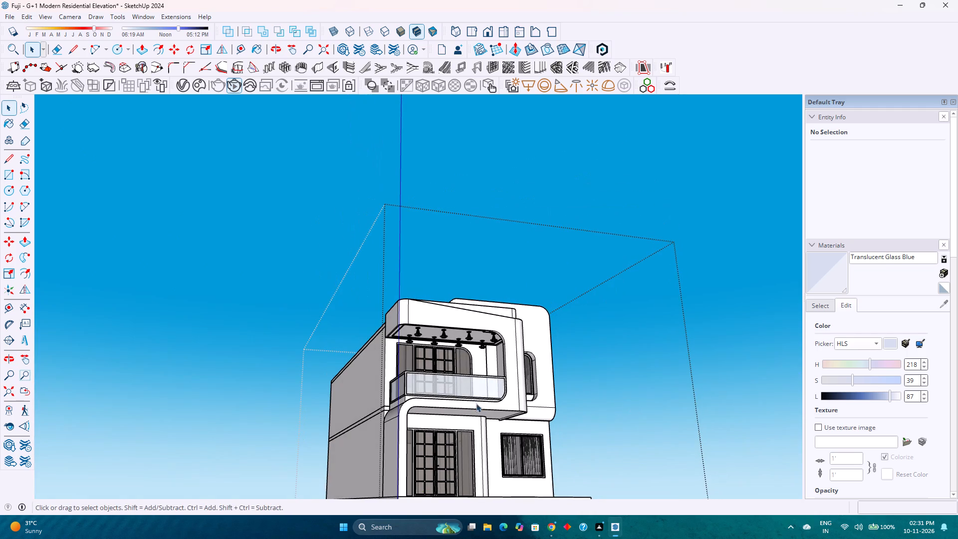
{"action": "scroll", "coordinate": [510, 410], "scroll_direction": "up", "scroll_amount": 8}
{"action": "middle_click_drag", "start_coordinate": [487, 415], "coordinate": [400, 358]}
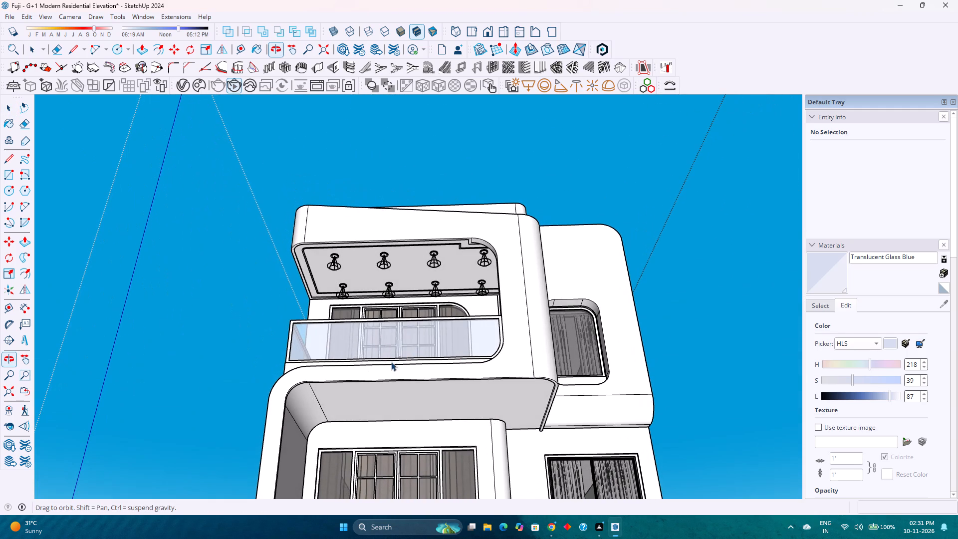
Open the building's nested geometry for editing and select the ceiling face beneath the upper balcony, above the ground-floor entrance.
{"action": "scroll", "coordinate": [377, 386], "scroll_direction": "up", "scroll_amount": 5}
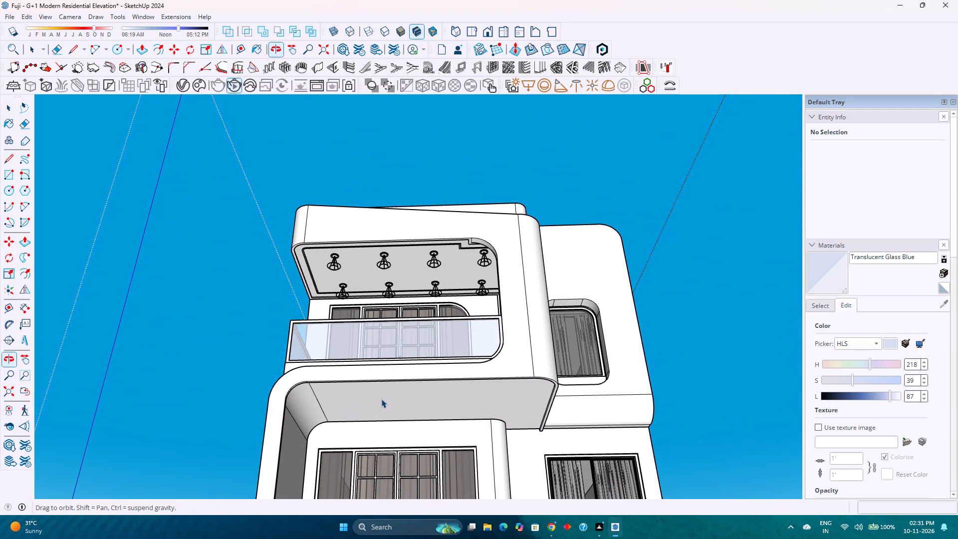
{"action": "left_click", "coordinate": [381, 399]}
{"action": "left_click", "coordinate": [381, 399]}
{"action": "left_click", "coordinate": [381, 399]}
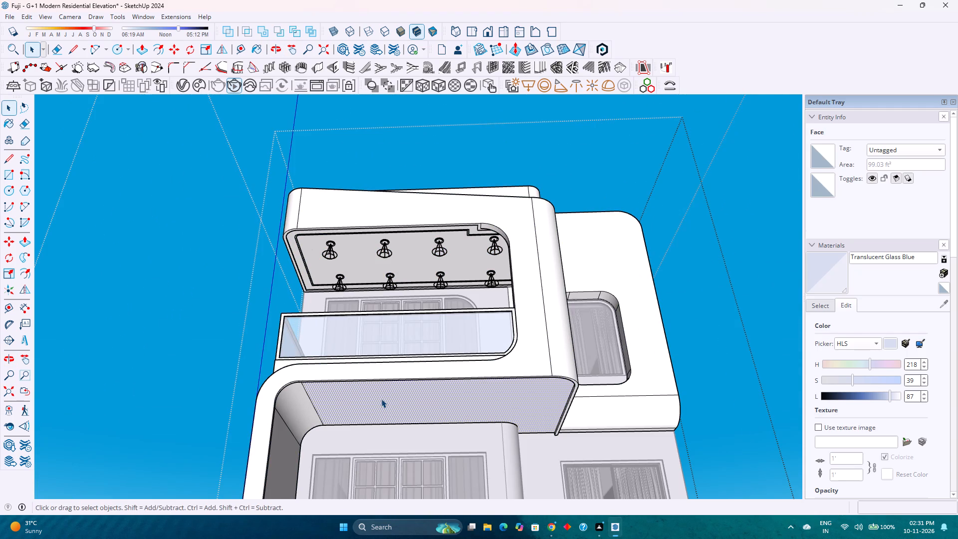
Place a Tape Measure guide 1'6" from the entrance ceiling's back edge above the doors, parallel to that edge.
{"action": "scroll", "coordinate": [381, 399], "scroll_direction": "up", "scroll_amount": 4}
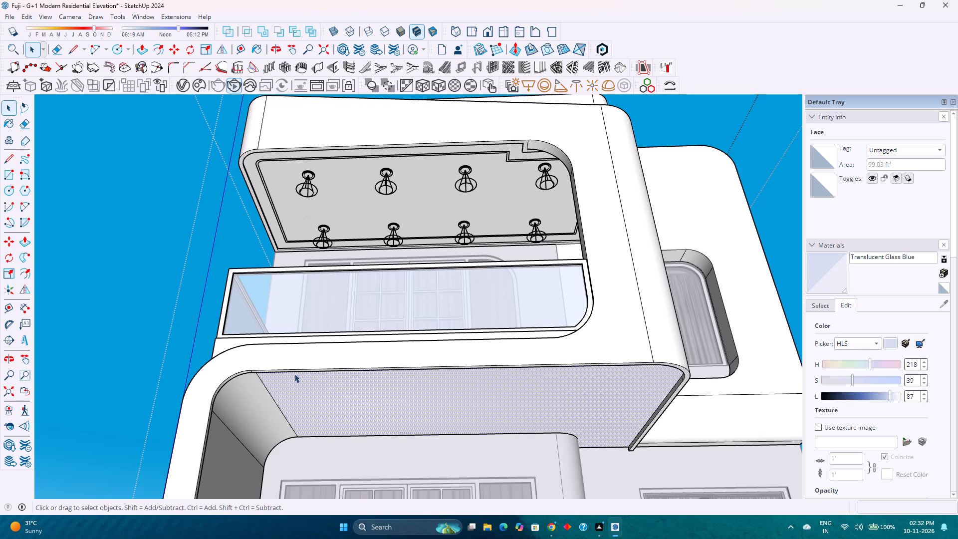
{"action": "middle_click_drag", "start_coordinate": [407, 445], "coordinate": [407, 351]}
{"action": "middle_click_drag", "start_coordinate": [411, 351], "coordinate": [417, 406]}
{"action": "scroll", "coordinate": [405, 372], "scroll_direction": "down", "scroll_amount": 3}
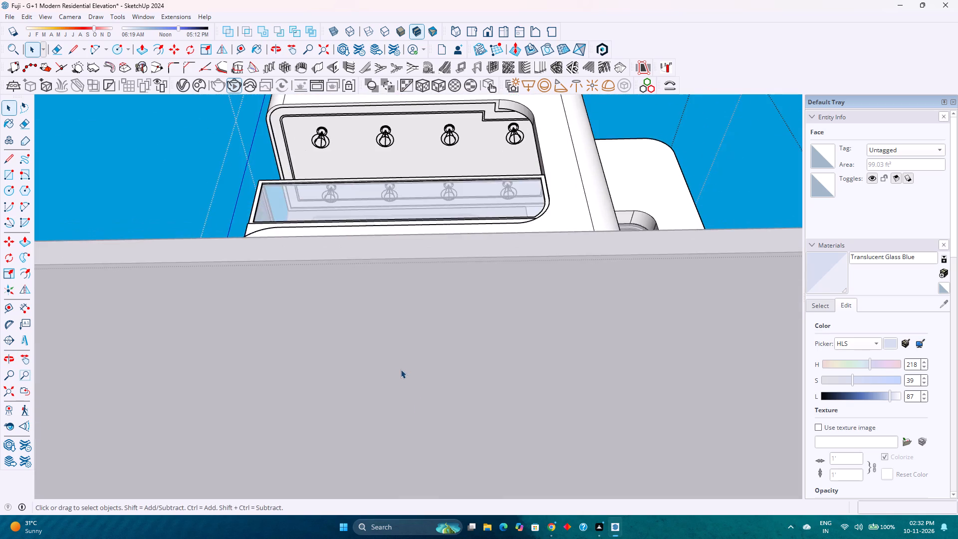
{"action": "scroll", "coordinate": [401, 369], "scroll_direction": "down", "scroll_amount": 5}
{"action": "scroll", "coordinate": [406, 298], "scroll_direction": "up", "scroll_amount": 1}
{"action": "middle_click_drag", "start_coordinate": [406, 298], "coordinate": [417, 377]}
{"action": "scroll", "coordinate": [359, 206], "scroll_direction": "up", "scroll_amount": 4}
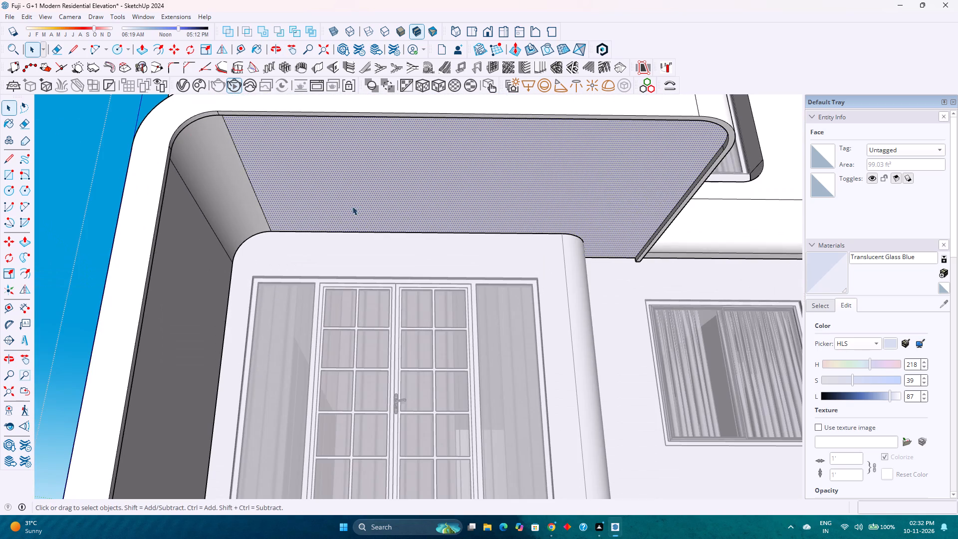
{"action": "left_click", "coordinate": [240, 47]}
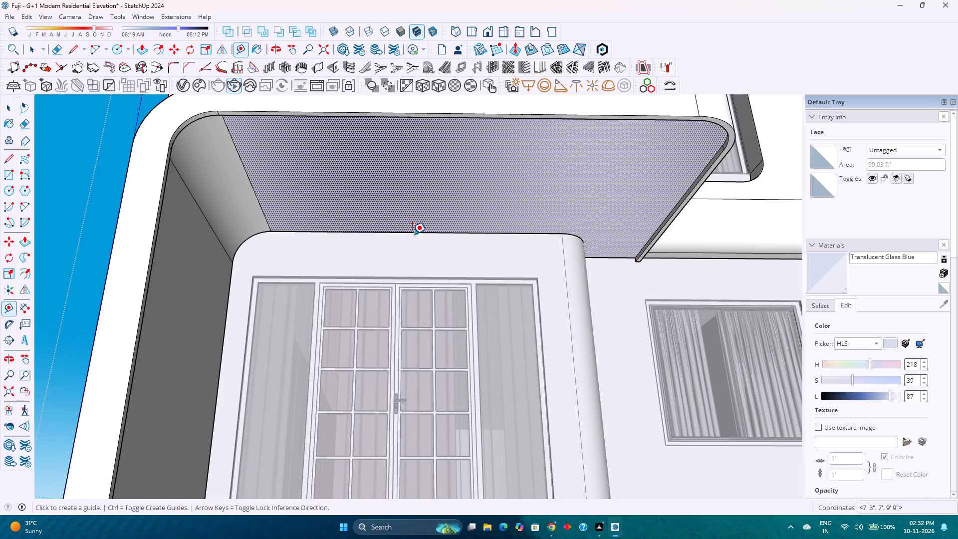
{"action": "left_click", "coordinate": [412, 234]}
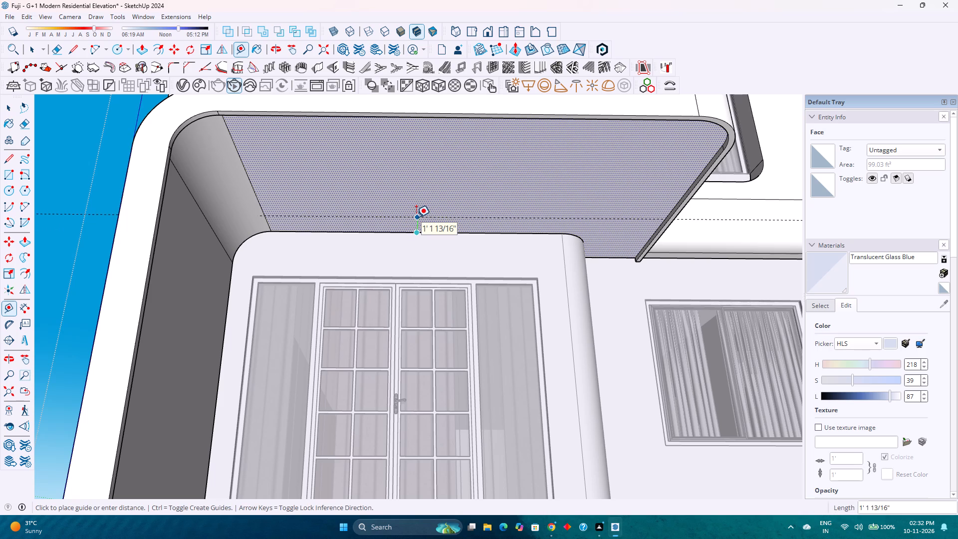
{"action": "type", "text": "1'6'"}
{"action": "key", "text": "Return"}
{"action": "type", "text": "1'6\""}
{"action": "key", "text": "Return"}
Place a parallel guide 1'6" inward from the entrance ceiling's front edge.
{"action": "scroll", "coordinate": [413, 208], "scroll_direction": "down", "scroll_amount": 1}
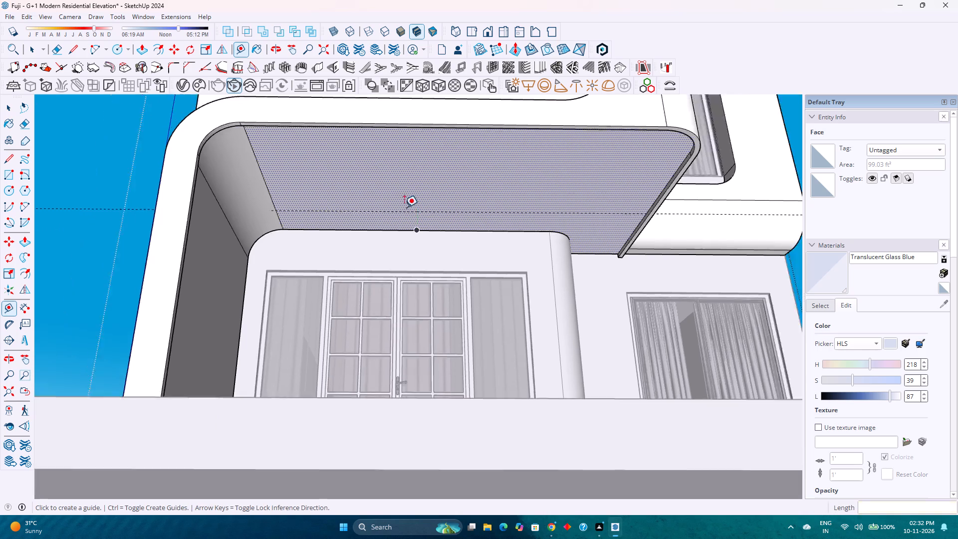
{"action": "middle_click_drag", "start_coordinate": [417, 210], "coordinate": [411, 298]}
{"action": "scroll", "coordinate": [413, 269], "scroll_direction": "down", "scroll_amount": 2}
{"action": "middle_click_drag", "start_coordinate": [373, 212], "coordinate": [483, 181]}
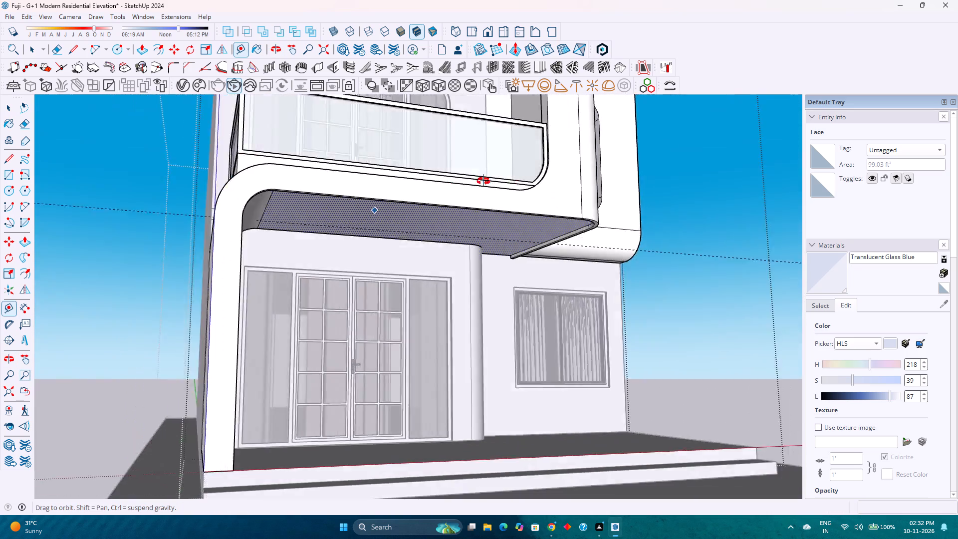
{"action": "middle_click_drag", "start_coordinate": [483, 181], "coordinate": [663, 170]}
{"action": "scroll", "coordinate": [435, 214], "scroll_direction": "up", "scroll_amount": 12}
{"action": "middle_click_drag", "start_coordinate": [364, 229], "coordinate": [382, 226]}
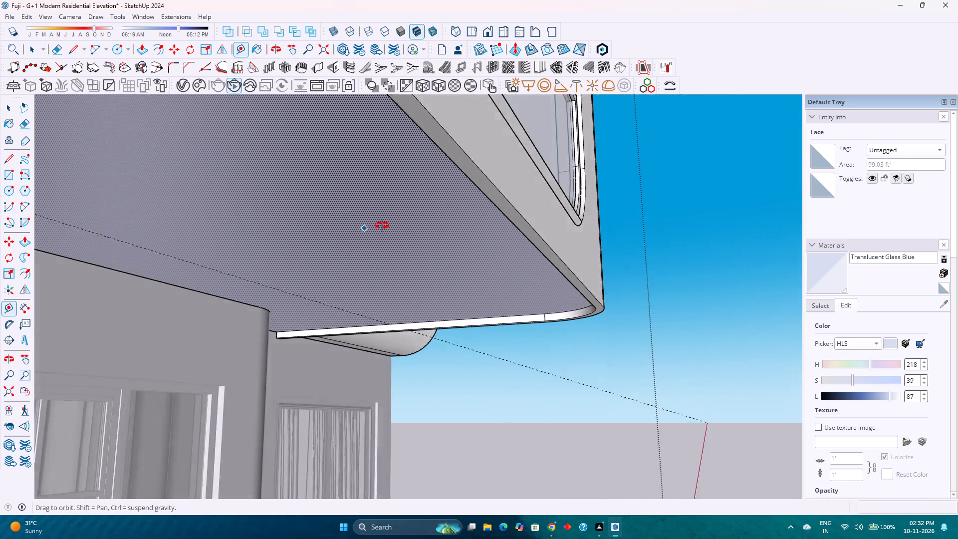
{"action": "middle_click_drag", "start_coordinate": [382, 226], "coordinate": [331, 204]}
{"action": "scroll", "coordinate": [370, 211], "scroll_direction": "up", "scroll_amount": 5}
{"action": "middle_click_drag", "start_coordinate": [366, 211], "coordinate": [490, 199]}
{"action": "middle_click", "coordinate": [490, 199]}
{"action": "middle_click", "coordinate": [490, 199]}
{"action": "left_click", "coordinate": [532, 164]}
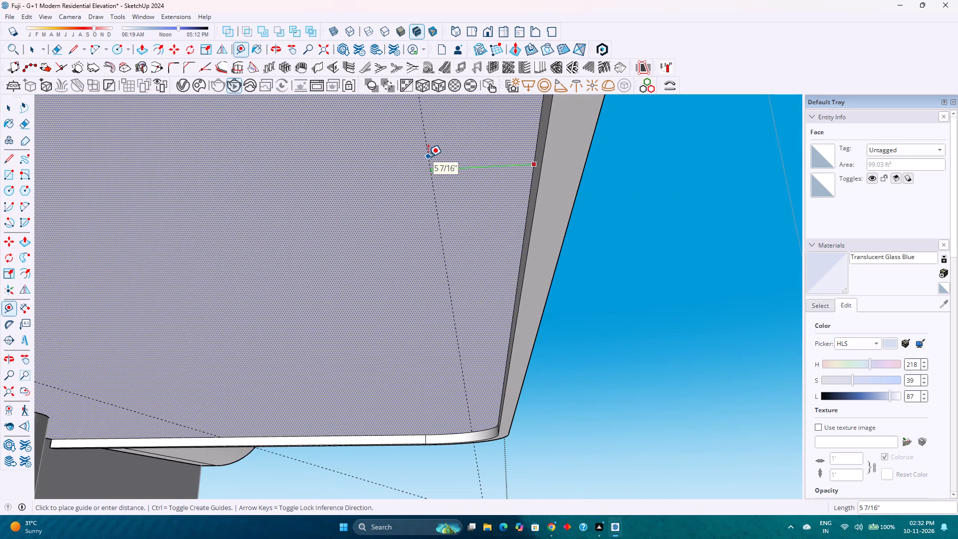
{"action": "type", "text": "1'6"}
{"action": "key", "text": "Return"}
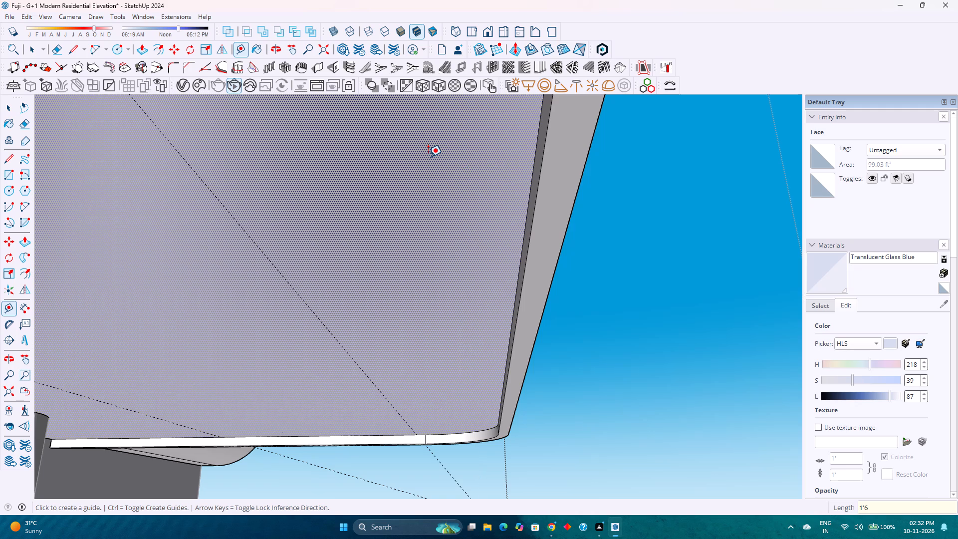
Place a guide 6" inward from the ceiling edge beside the curved side wall, and reset its offset to 9".
{"action": "scroll", "coordinate": [414, 158], "scroll_direction": "down", "scroll_amount": 4}
{"action": "middle_click_drag", "start_coordinate": [413, 159], "coordinate": [234, 168]}
{"action": "middle_click", "coordinate": [223, 168]}
{"action": "middle_click_drag", "start_coordinate": [223, 168], "coordinate": [219, 168]}
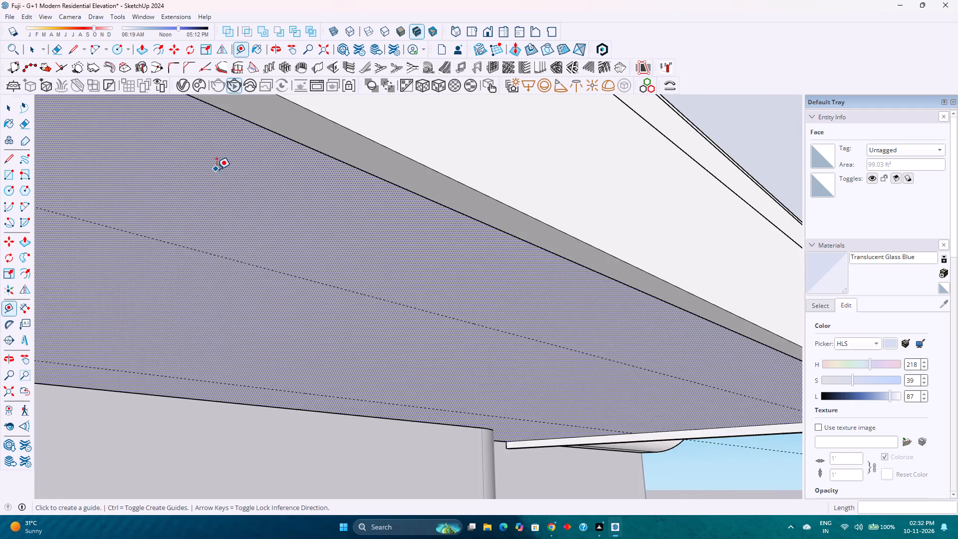
{"action": "scroll", "coordinate": [217, 169], "scroll_direction": "down", "scroll_amount": 7}
{"action": "scroll", "coordinate": [361, 235], "scroll_direction": "down", "scroll_amount": 3}
{"action": "middle_click_drag", "start_coordinate": [355, 277], "coordinate": [216, 267]}
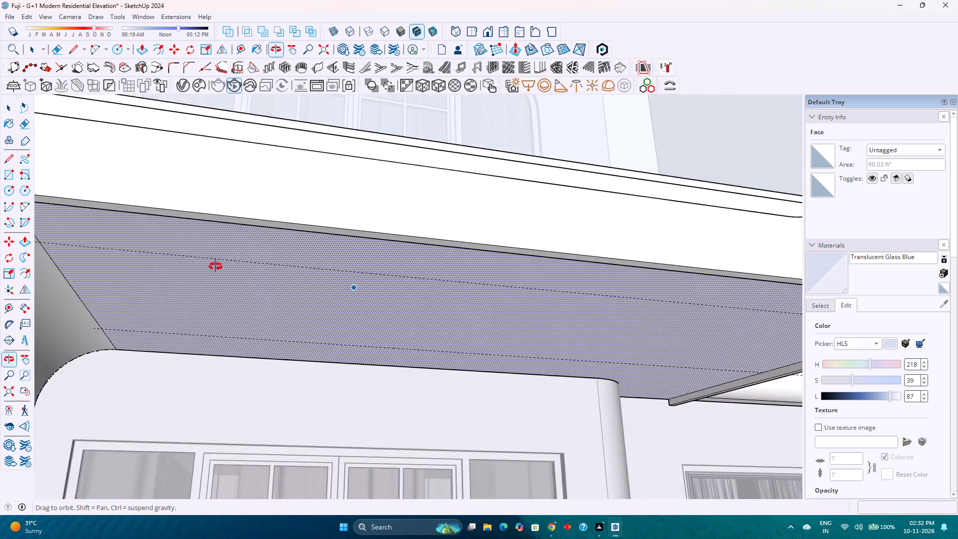
{"action": "middle_click_drag", "start_coordinate": [216, 267], "coordinate": [171, 269]}
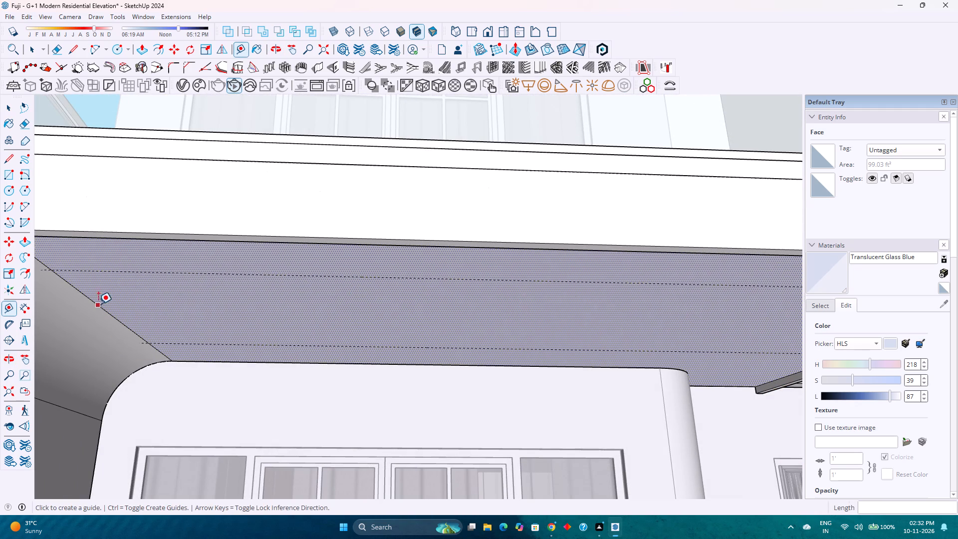
{"action": "left_click", "coordinate": [95, 302]}
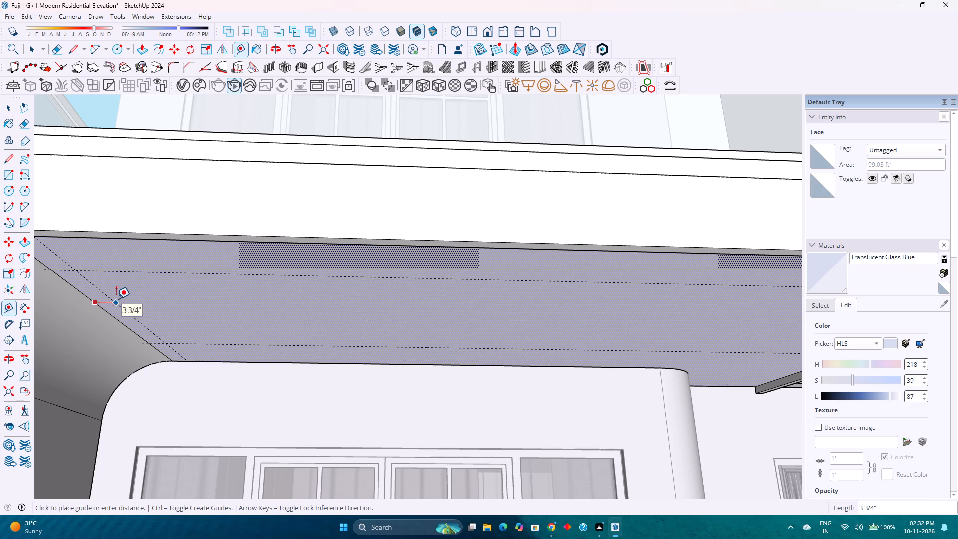
{"action": "key", "text": "6"}
{"action": "key", "text": "Return"}
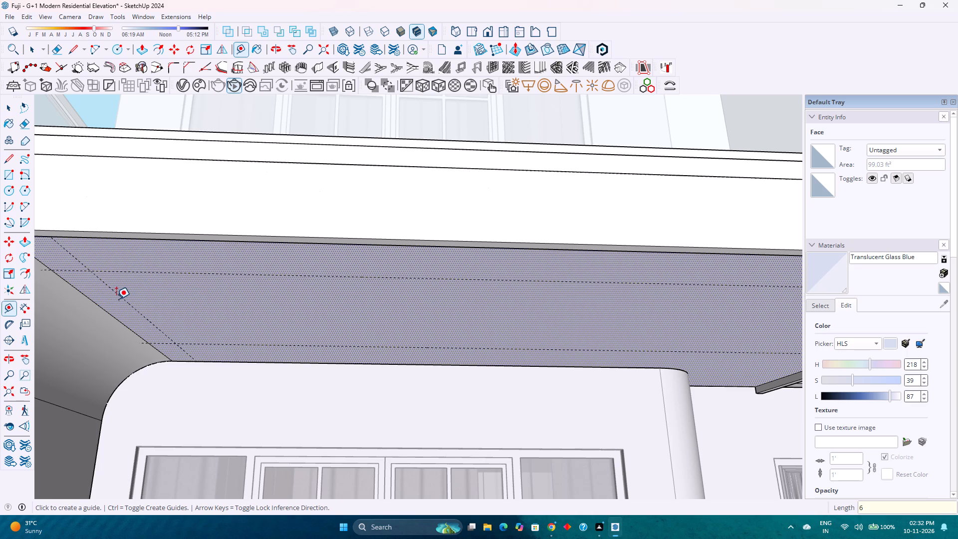
{"action": "scroll", "coordinate": [125, 298], "scroll_direction": "down", "scroll_amount": 5}
{"action": "middle_click_drag", "start_coordinate": [126, 305], "coordinate": [186, 271]}
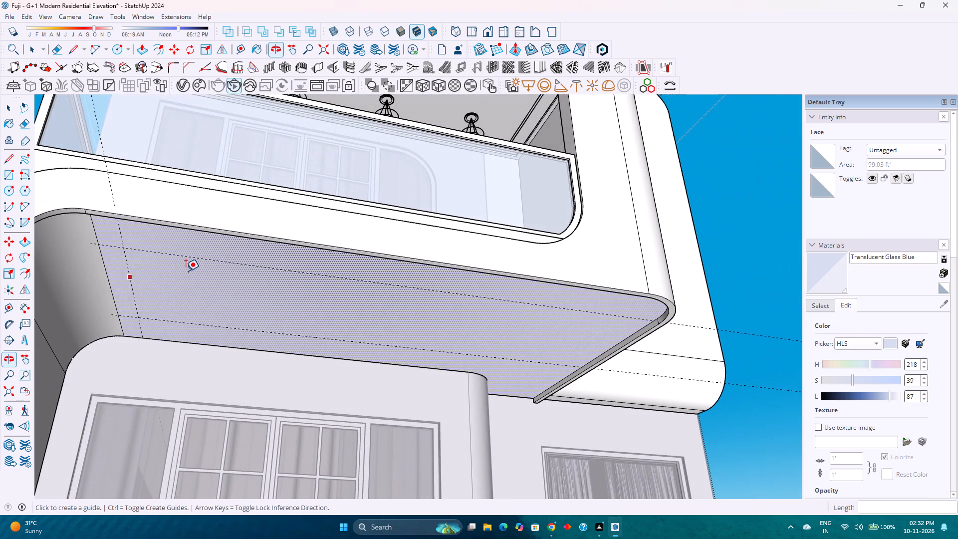
{"action": "key", "text": "9"}
{"action": "key", "text": "Return"}
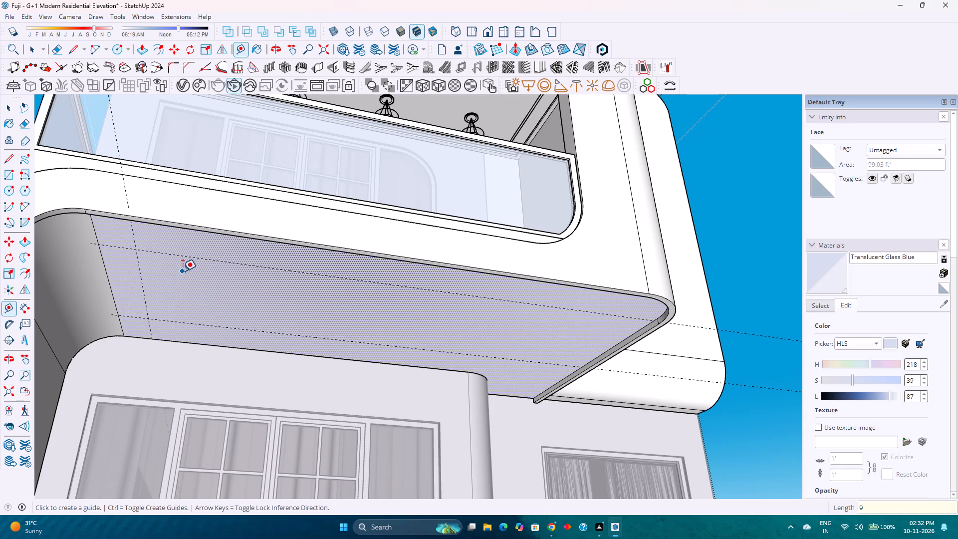
Place a guide 1'6" inward from the entrance ceiling's open side edge at the far end, locked to the red axis.
{"action": "left_click", "coordinate": [636, 331]}
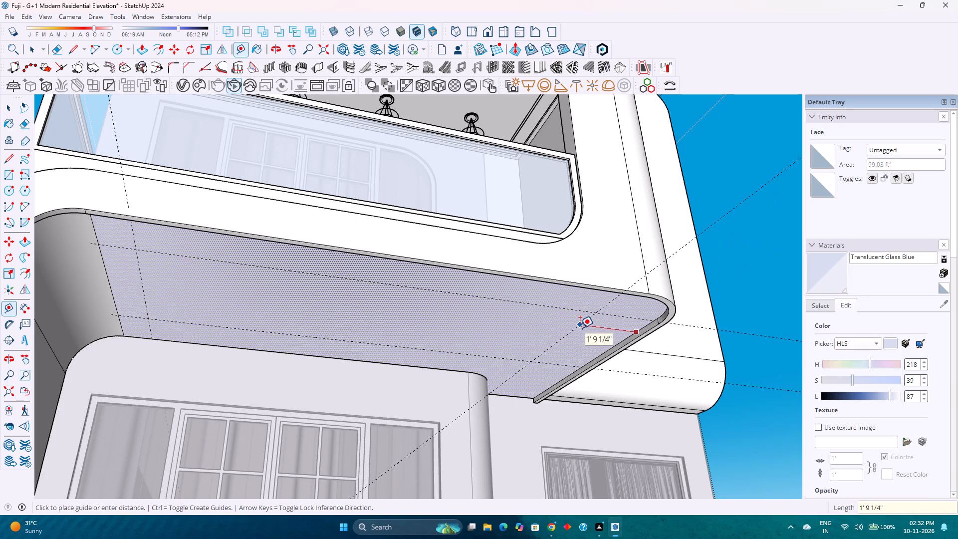
{"action": "key", "text": "Right"}
{"action": "type", "text": "1'6\""}
{"action": "key", "text": "Return"}
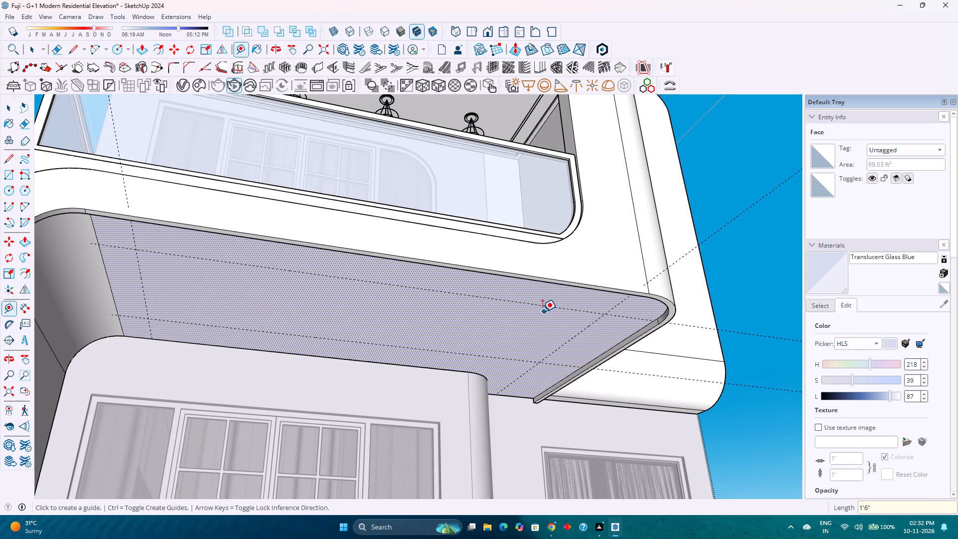
Examine the guide layout on the entrance ceiling against the whole front elevation from several angles below.
{"action": "middle_click_drag", "start_coordinate": [567, 344], "coordinate": [533, 295]}
{"action": "middle_click", "coordinate": [533, 295]}
{"action": "scroll", "coordinate": [540, 301], "scroll_direction": "down", "scroll_amount": 3}
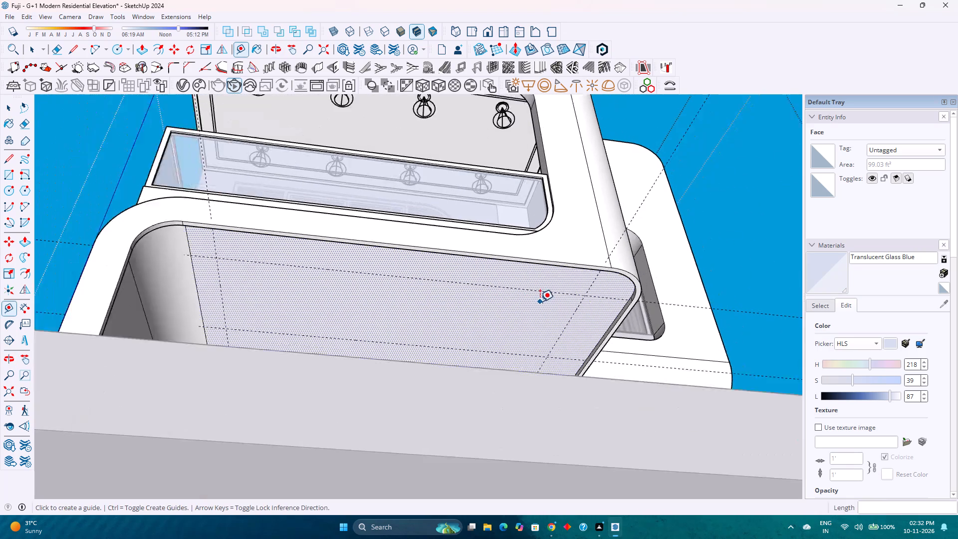
{"action": "scroll", "coordinate": [540, 301], "scroll_direction": "down", "scroll_amount": 1}
{"action": "middle_click_drag", "start_coordinate": [481, 302], "coordinate": [403, 321]}
{"action": "middle_click_drag", "start_coordinate": [403, 321], "coordinate": [392, 341]}
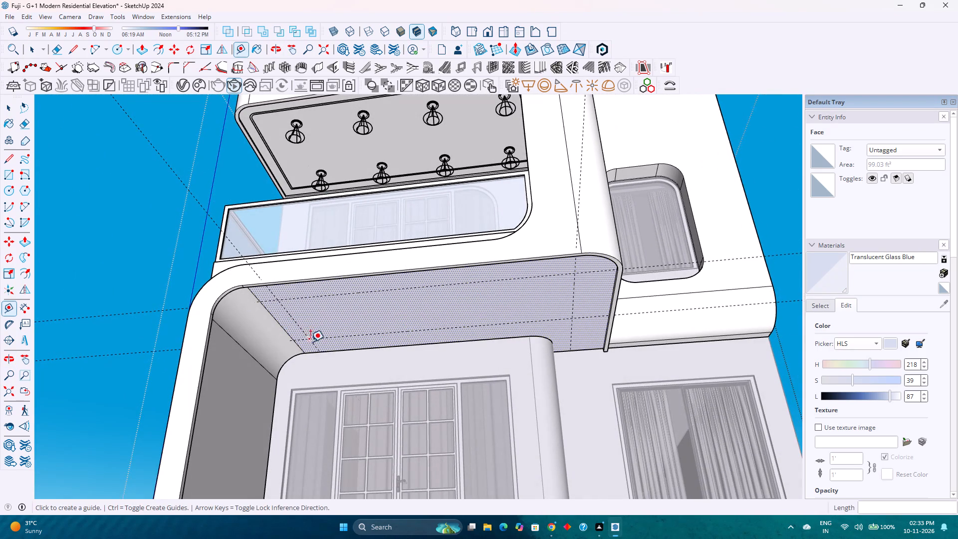
{"action": "scroll", "coordinate": [310, 345], "scroll_direction": "up", "scroll_amount": 6}
{"action": "scroll", "coordinate": [304, 350], "scroll_direction": "down", "scroll_amount": 7}
{"action": "middle_click_drag", "start_coordinate": [307, 347], "coordinate": [377, 354]}
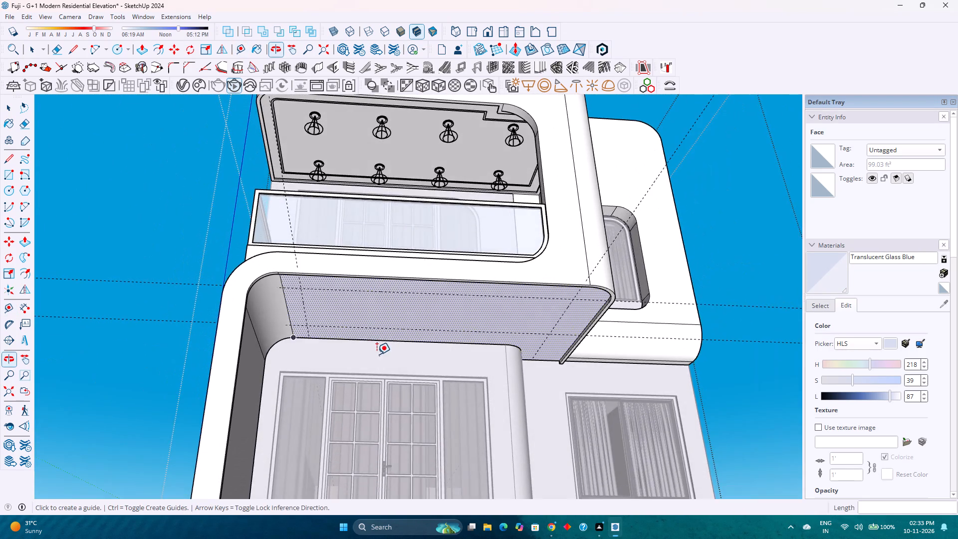
{"action": "scroll", "coordinate": [375, 351], "scroll_direction": "down", "scroll_amount": 7}
{"action": "middle_click_drag", "start_coordinate": [378, 345], "coordinate": [370, 354]}
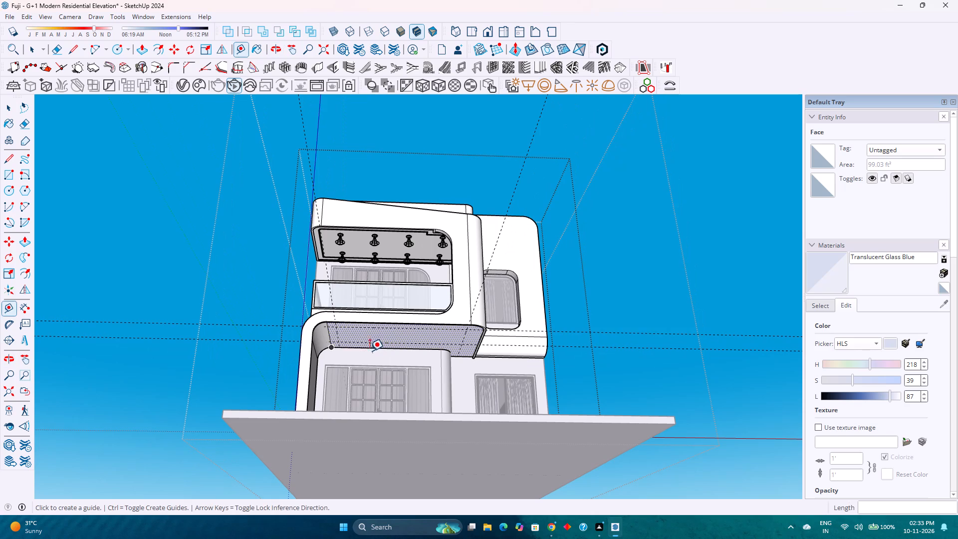
{"action": "scroll", "coordinate": [370, 343], "scroll_direction": "up", "scroll_amount": 2}
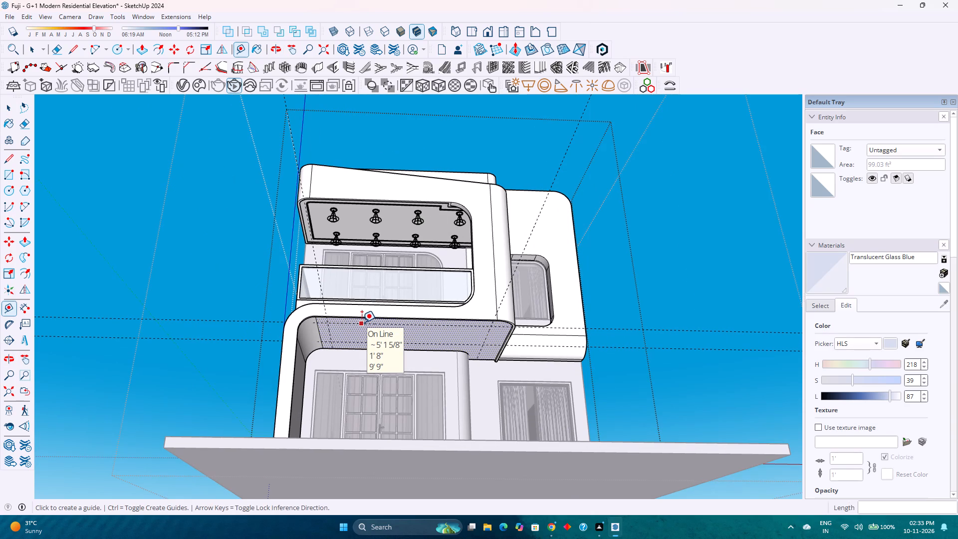
{"action": "scroll", "coordinate": [361, 321], "scroll_direction": "down", "scroll_amount": 4}
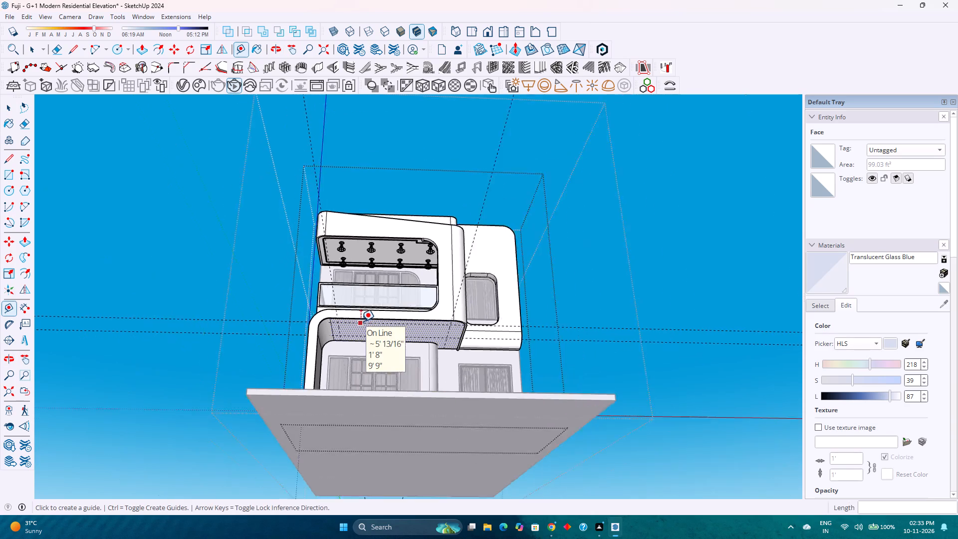
{"action": "scroll", "coordinate": [361, 321], "scroll_direction": "up", "scroll_amount": 4}
{"action": "scroll", "coordinate": [361, 321], "scroll_direction": "down", "scroll_amount": 4}
{"action": "scroll", "coordinate": [360, 322], "scroll_direction": "up", "scroll_amount": 4}
{"action": "key", "text": "space"}
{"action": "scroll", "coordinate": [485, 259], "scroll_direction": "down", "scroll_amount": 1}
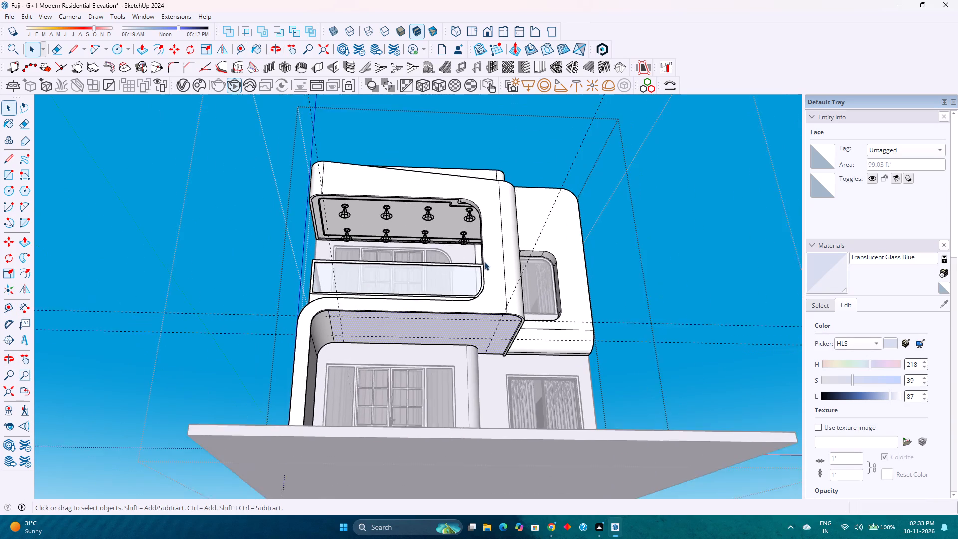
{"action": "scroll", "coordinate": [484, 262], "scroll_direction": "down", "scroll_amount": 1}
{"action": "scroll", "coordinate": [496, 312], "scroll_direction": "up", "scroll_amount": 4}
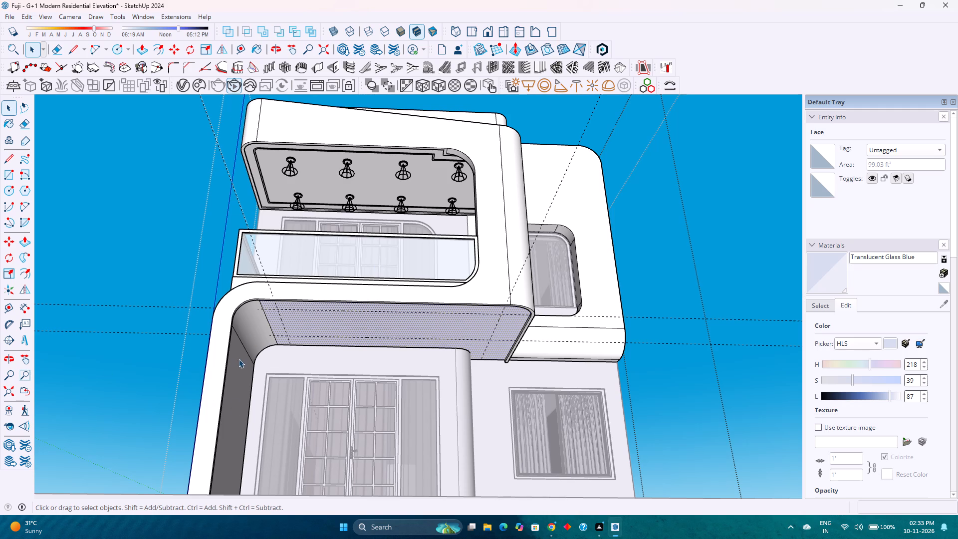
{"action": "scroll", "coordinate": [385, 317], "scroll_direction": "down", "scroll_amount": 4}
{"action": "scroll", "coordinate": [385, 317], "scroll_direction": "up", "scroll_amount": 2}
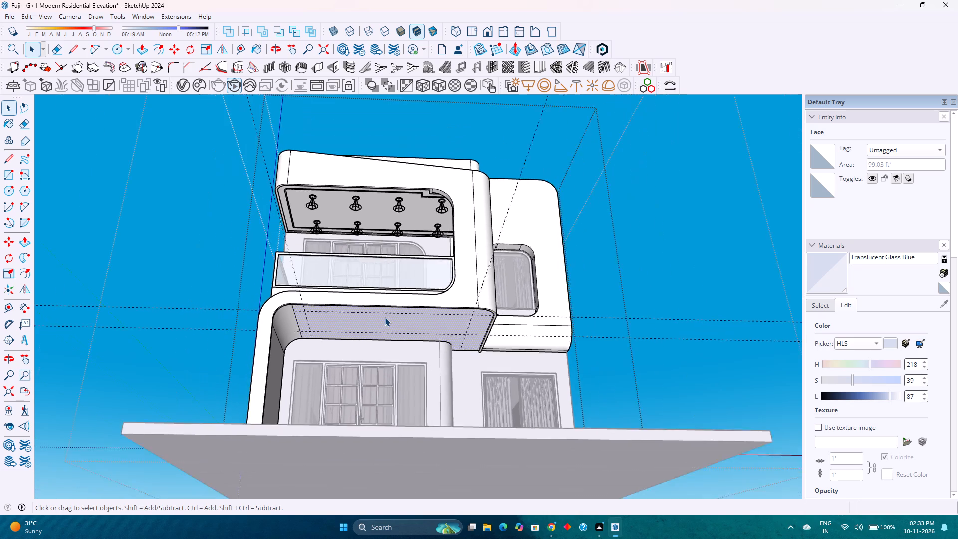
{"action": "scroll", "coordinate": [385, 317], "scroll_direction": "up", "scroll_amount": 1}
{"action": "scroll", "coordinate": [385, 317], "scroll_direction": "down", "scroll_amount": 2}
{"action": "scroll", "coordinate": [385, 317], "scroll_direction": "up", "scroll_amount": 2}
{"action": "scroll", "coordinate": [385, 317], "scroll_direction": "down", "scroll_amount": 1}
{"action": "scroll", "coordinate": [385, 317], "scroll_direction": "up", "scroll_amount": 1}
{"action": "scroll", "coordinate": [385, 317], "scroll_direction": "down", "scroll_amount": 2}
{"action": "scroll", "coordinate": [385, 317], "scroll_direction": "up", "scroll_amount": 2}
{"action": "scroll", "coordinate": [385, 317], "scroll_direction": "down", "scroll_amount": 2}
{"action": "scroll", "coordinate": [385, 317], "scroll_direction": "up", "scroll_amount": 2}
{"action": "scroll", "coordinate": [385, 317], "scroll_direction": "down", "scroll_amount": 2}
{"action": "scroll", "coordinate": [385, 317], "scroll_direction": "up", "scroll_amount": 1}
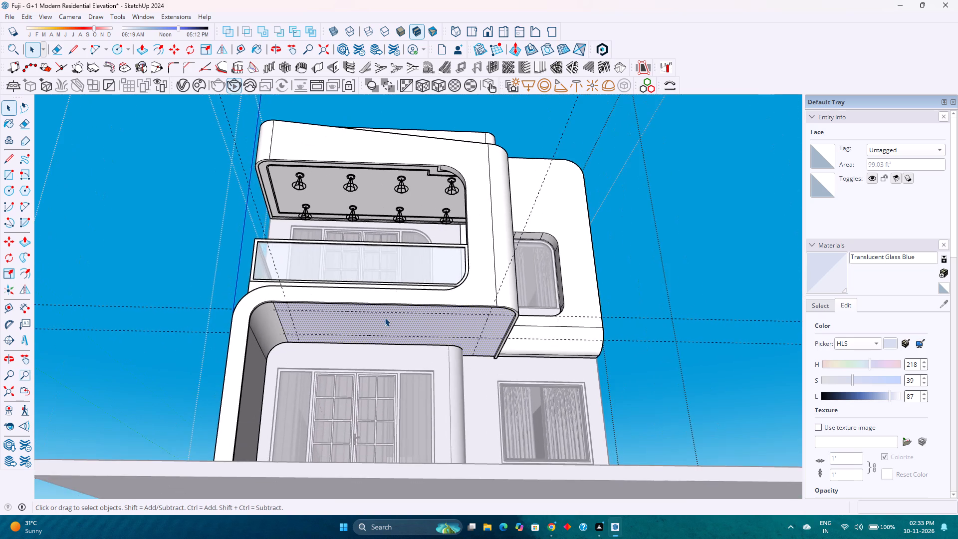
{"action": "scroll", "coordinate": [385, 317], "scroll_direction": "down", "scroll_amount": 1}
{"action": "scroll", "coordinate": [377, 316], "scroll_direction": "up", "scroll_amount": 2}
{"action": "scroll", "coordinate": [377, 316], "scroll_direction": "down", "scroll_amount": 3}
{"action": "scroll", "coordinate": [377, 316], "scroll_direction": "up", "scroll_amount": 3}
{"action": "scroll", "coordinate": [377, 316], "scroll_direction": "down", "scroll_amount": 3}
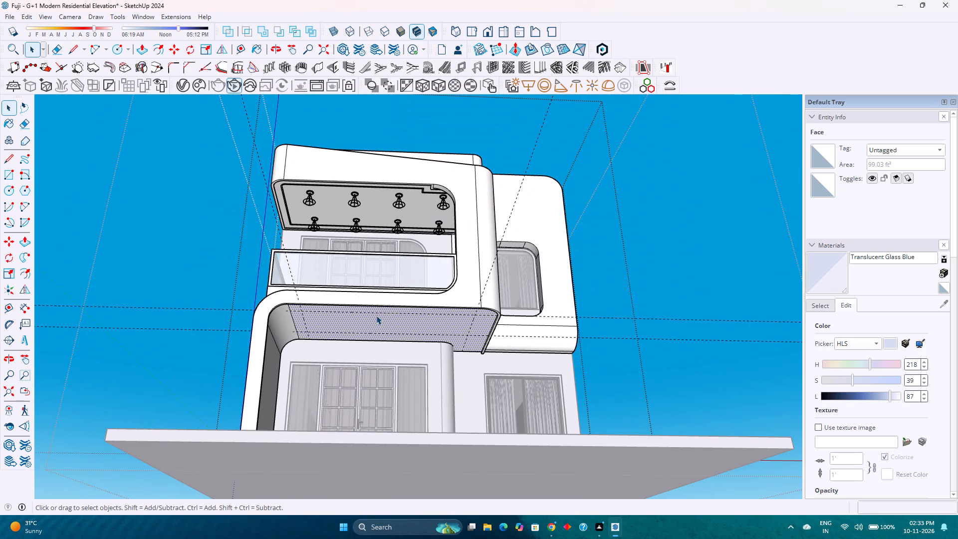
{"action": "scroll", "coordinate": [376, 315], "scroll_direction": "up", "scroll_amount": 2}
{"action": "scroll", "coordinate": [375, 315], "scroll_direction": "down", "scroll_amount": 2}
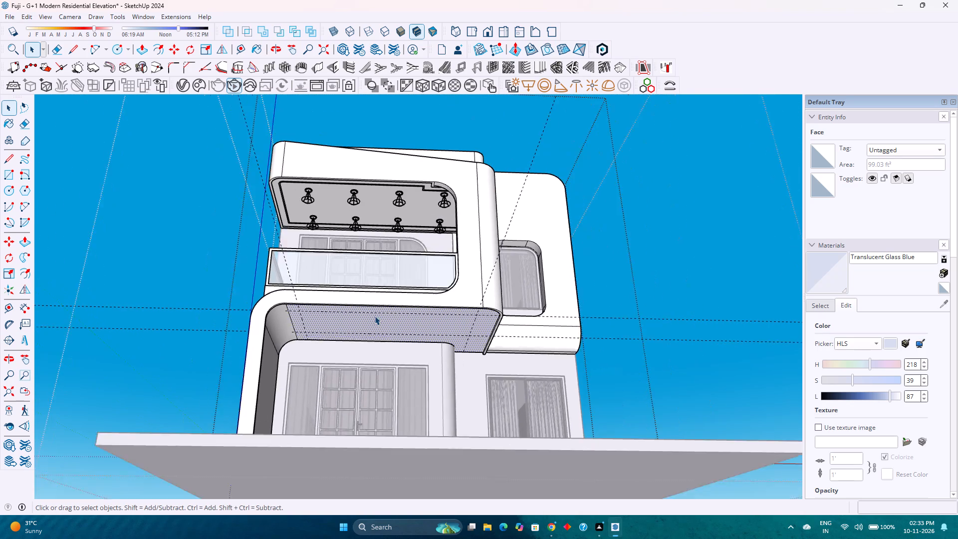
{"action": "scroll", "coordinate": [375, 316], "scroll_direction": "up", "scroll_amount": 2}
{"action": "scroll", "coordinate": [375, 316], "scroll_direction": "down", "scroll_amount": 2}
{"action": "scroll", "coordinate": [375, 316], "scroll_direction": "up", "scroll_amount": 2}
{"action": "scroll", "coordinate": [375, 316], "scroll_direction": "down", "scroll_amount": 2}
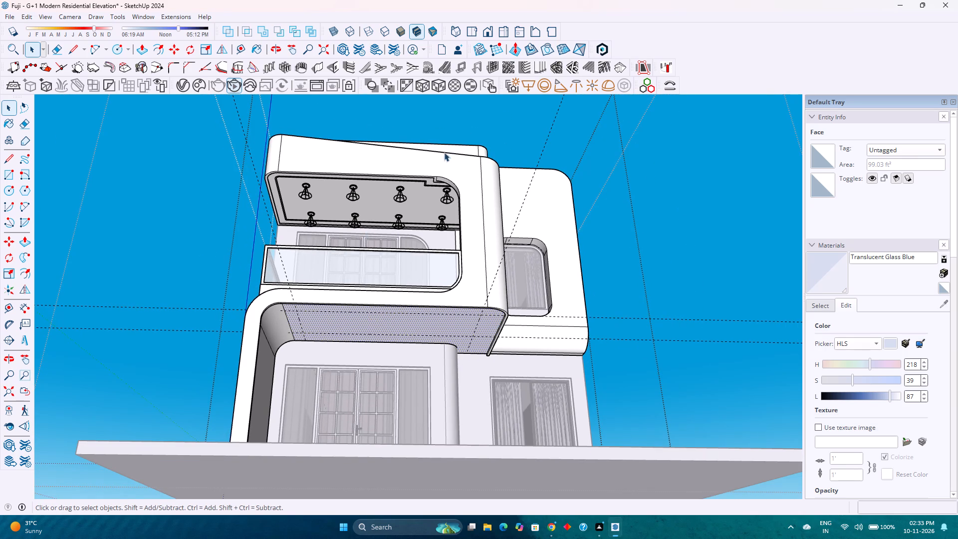
Create a new V-Ray Emissive material for the notched light strip in the balcony ceiling.
{"action": "scroll", "coordinate": [441, 156], "scroll_direction": "up", "scroll_amount": 3}
{"action": "middle_click_drag", "start_coordinate": [436, 175], "coordinate": [563, 157]}
{"action": "scroll", "coordinate": [431, 176], "scroll_direction": "up", "scroll_amount": 6}
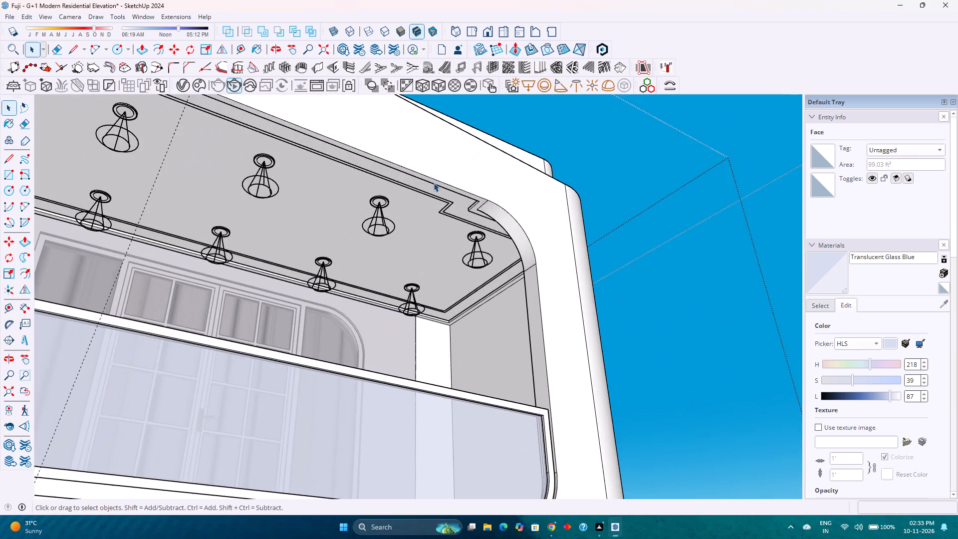
{"action": "middle_click_drag", "start_coordinate": [436, 186], "coordinate": [579, 192]}
{"action": "scroll", "coordinate": [479, 186], "scroll_direction": "up", "scroll_amount": 6}
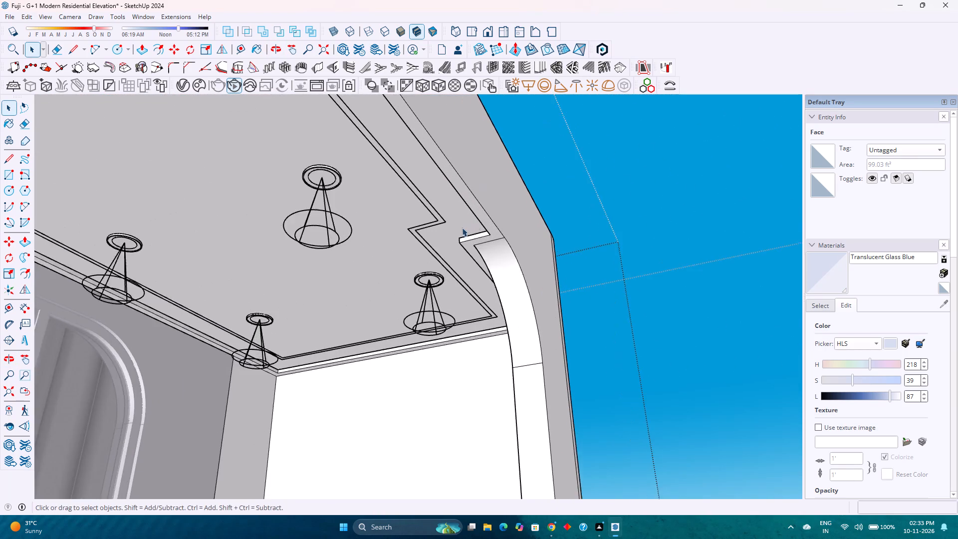
{"action": "scroll", "coordinate": [462, 228], "scroll_direction": "up", "scroll_amount": 8}
{"action": "scroll", "coordinate": [415, 218], "scroll_direction": "up", "scroll_amount": 7}
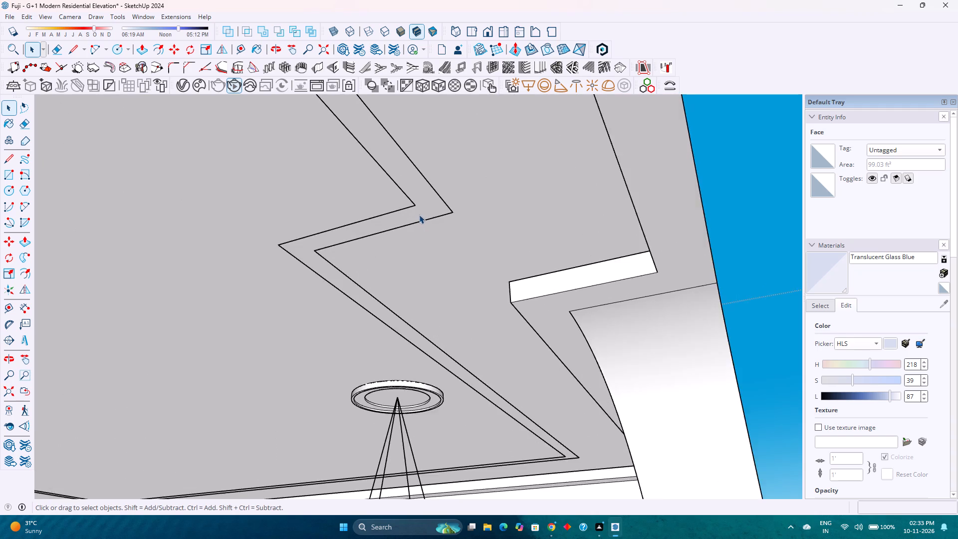
{"action": "scroll", "coordinate": [419, 215], "scroll_direction": "down", "scroll_amount": 4}
{"action": "left_click", "coordinate": [184, 82]}
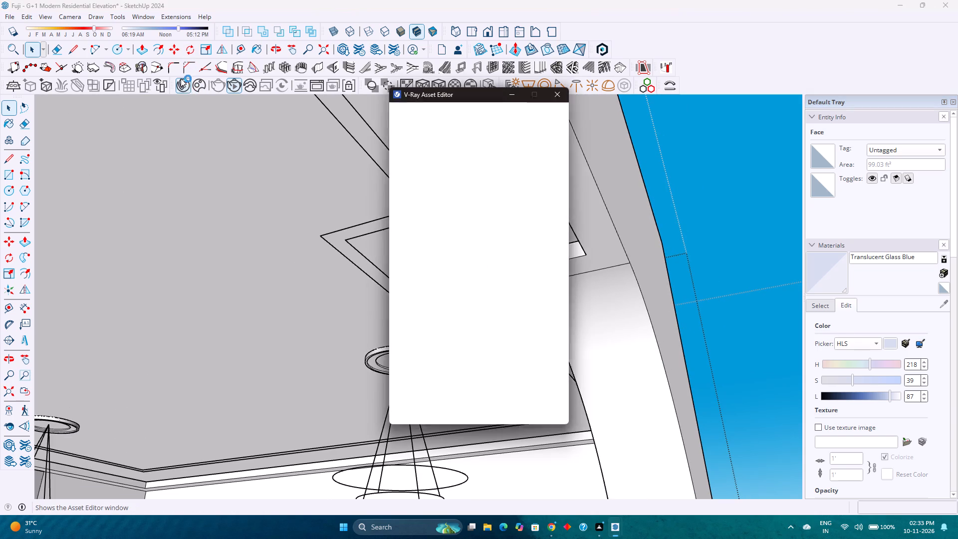
{"action": "right_click", "coordinate": [407, 117]}
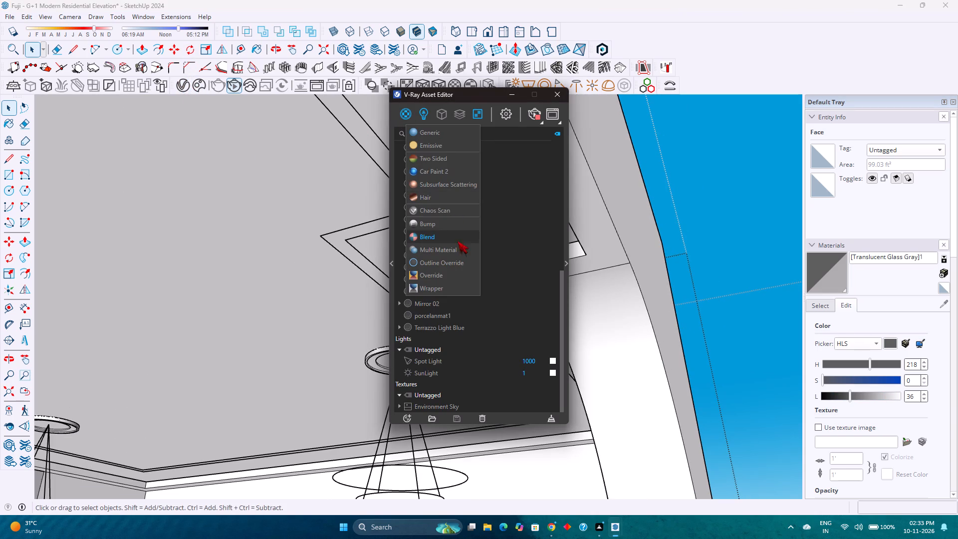
{"action": "left_click", "coordinate": [426, 145]}
Rename the new emissive material as False Ceiling Light.
{"action": "right_click", "coordinate": [453, 290]}
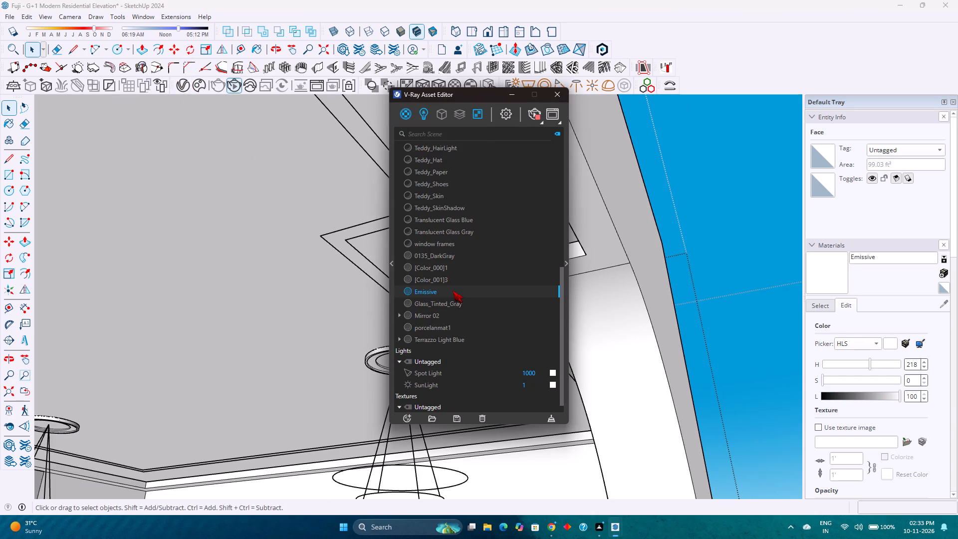
{"action": "left_click", "coordinate": [485, 216]}
{"action": "key", "text": "BackSpace"}
{"action": "key", "text": "BackSpace"}
{"action": "key", "text": "BackSpace"}
{"action": "key", "text": "BackSpace"}
{"action": "key", "text": "BackSpace"}
{"action": "key", "text": "BackSpace"}
{"action": "key", "text": "BackSpace"}
{"action": "key", "text": "BackSpace"}
{"action": "key", "text": "BackSpace"}
{"action": "key", "text": "BackSpace"}
{"action": "key", "text": "BackSpace"}
{"action": "key", "text": "BackSpace"}
{"action": "key", "text": "BackSpace"}
{"action": "key", "text": "BackSpace"}
{"action": "key", "text": "BackSpace"}
{"action": "key", "text": "BackSpace"}
{"action": "key", "text": "BackSpace"}
{"action": "key", "text": "shift+e"}
{"action": "key", "text": "BackSpace"}
{"action": "type", "text": "Fal"}
{"action": "key", "text": "s"}
{"action": "type", "text": "e"}
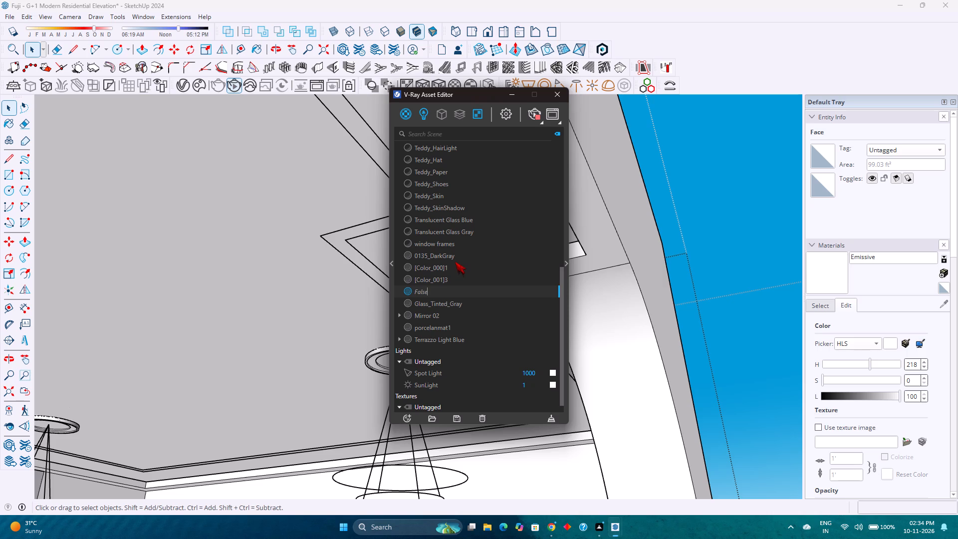
{"action": "key", "text": "space"}
{"action": "type", "text": "Ceiling"}
{"action": "key", "text": "space"}
{"action": "type", "text": "Lig"}
{"action": "key", "text": "h"}
{"action": "key", "text": "t"}
{"action": "key", "text": "Return"}
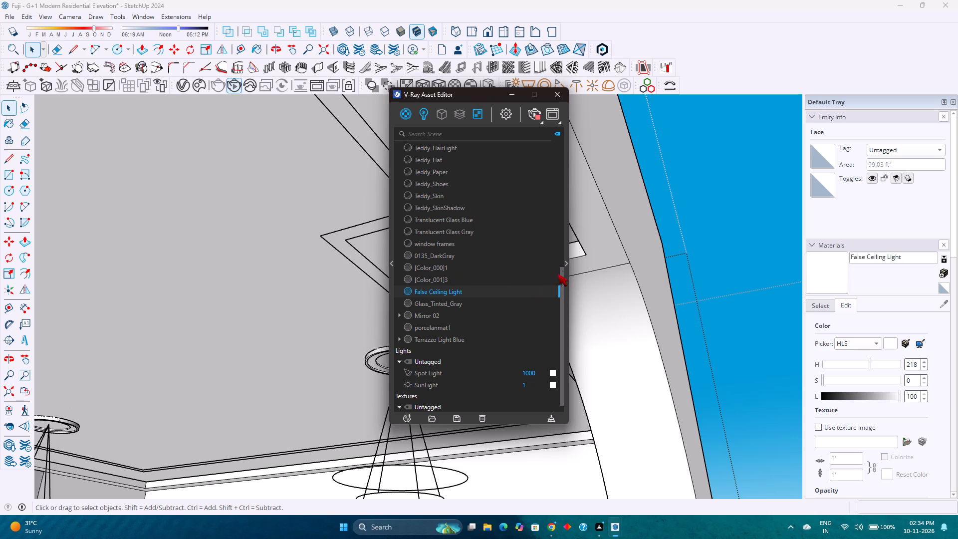
Set the False Ceiling Light emissive color to a warm cream, about R 0.995, G 0.891, B 0.664.
{"action": "left_click", "coordinate": [566, 266]}
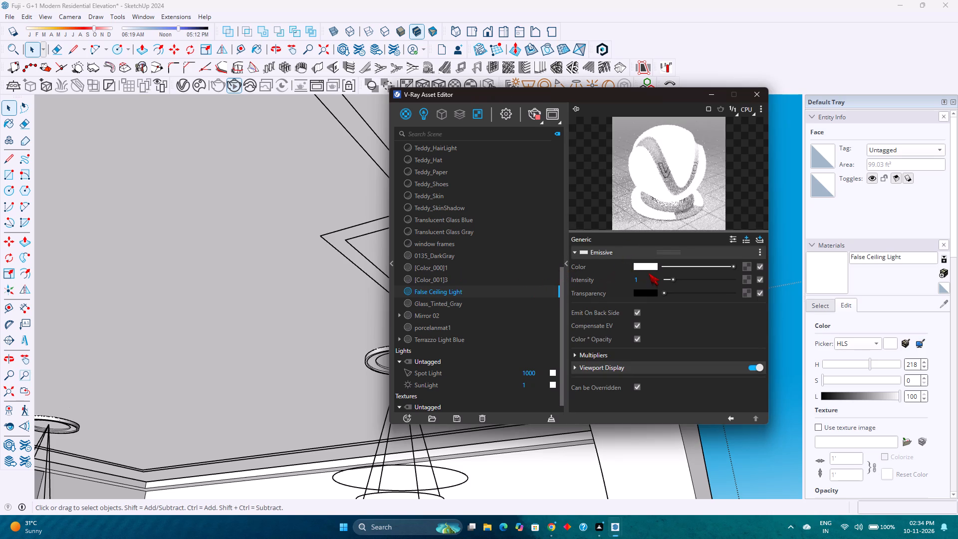
{"action": "left_click", "coordinate": [647, 267]}
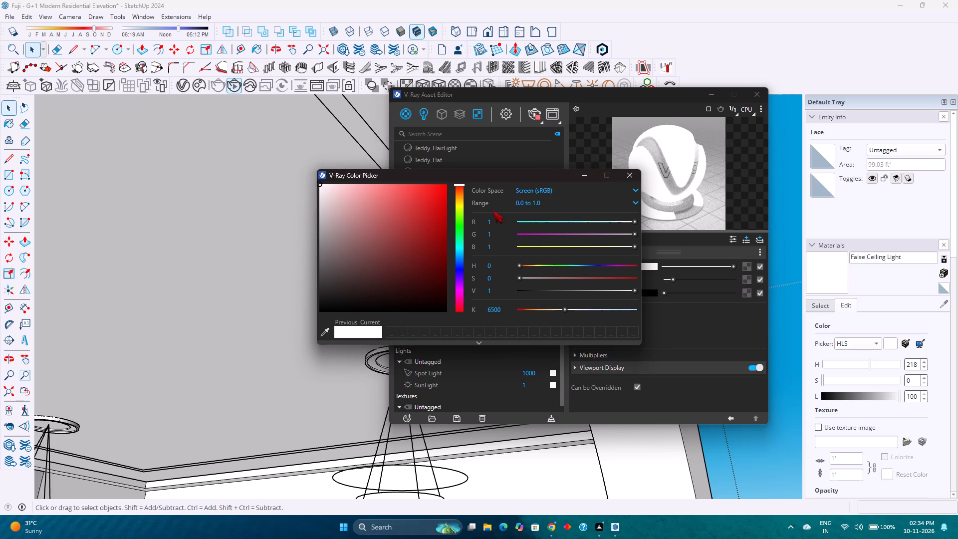
{"action": "left_click", "coordinate": [461, 198]}
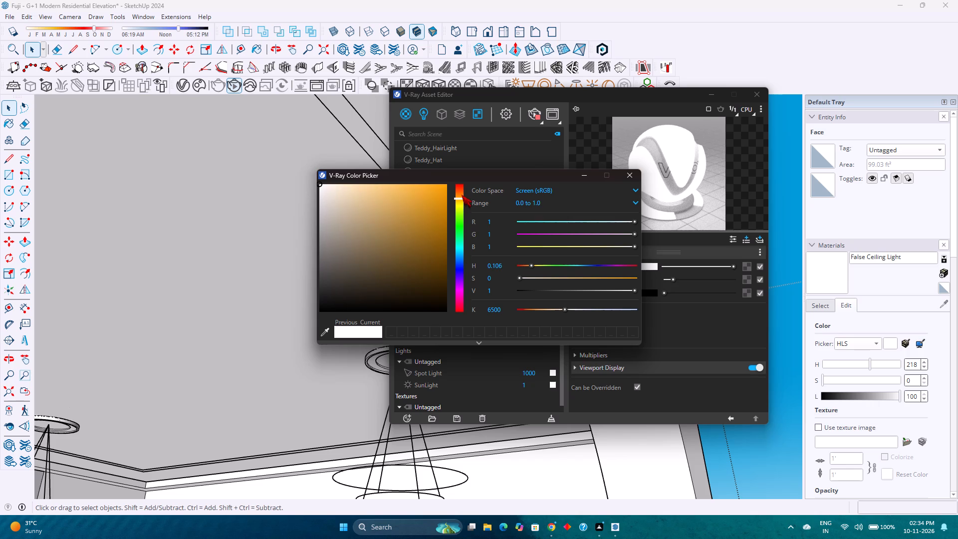
{"action": "left_click", "coordinate": [462, 195]}
{"action": "left_click", "coordinate": [459, 196]}
{"action": "left_click", "coordinate": [366, 186]}
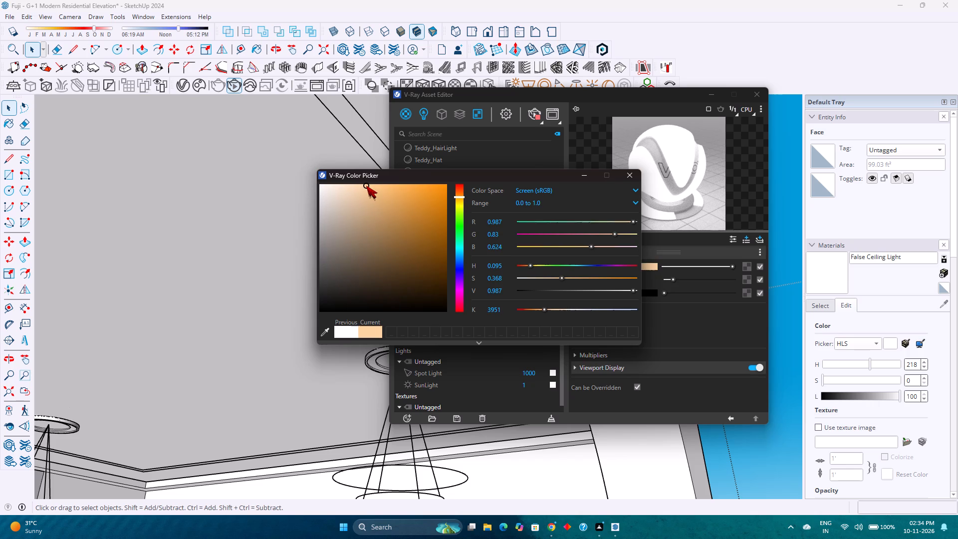
{"action": "left_click", "coordinate": [459, 199]}
{"action": "left_click", "coordinate": [459, 198]}
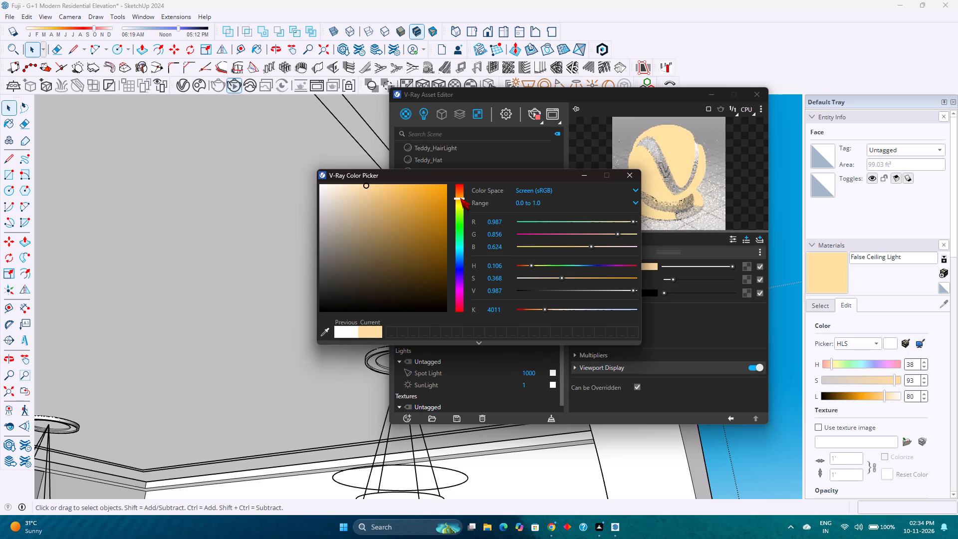
{"action": "left_click", "coordinate": [460, 198]}
{"action": "left_click", "coordinate": [459, 199]}
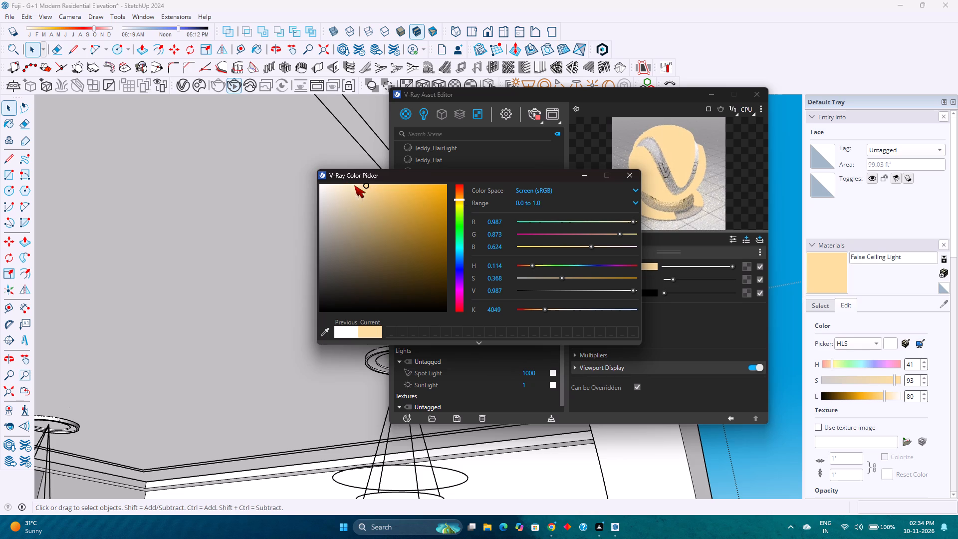
{"action": "left_click", "coordinate": [362, 185]}
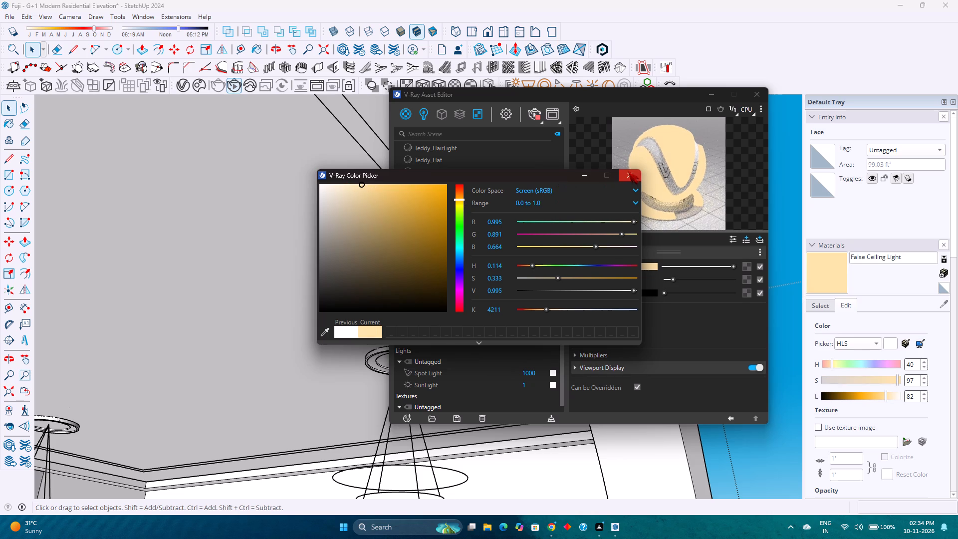
{"action": "left_click", "coordinate": [629, 173]}
Set the emissive intensity of False Ceiling Light to 3.
{"action": "double_click", "coordinate": [647, 277]}
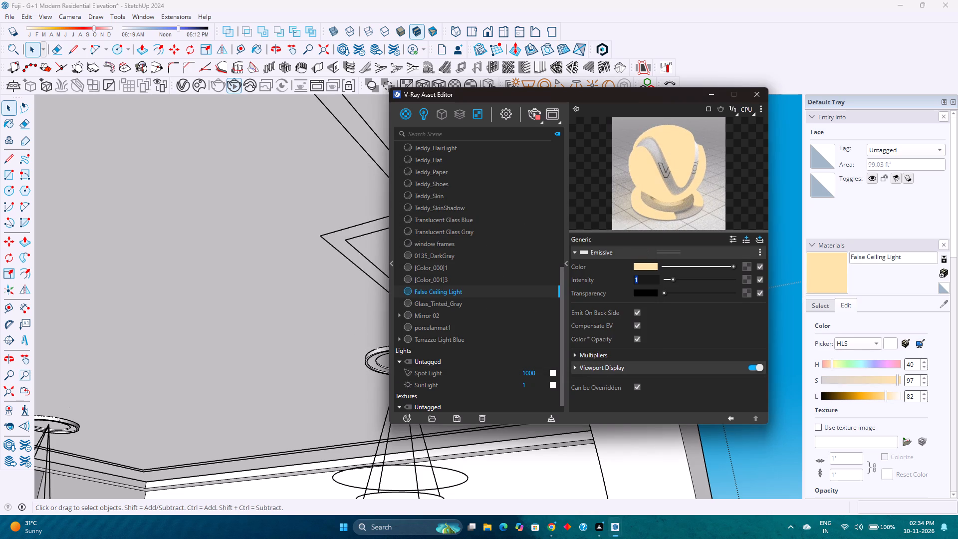
{"action": "key", "text": "3"}
{"action": "key", "text": "Return"}
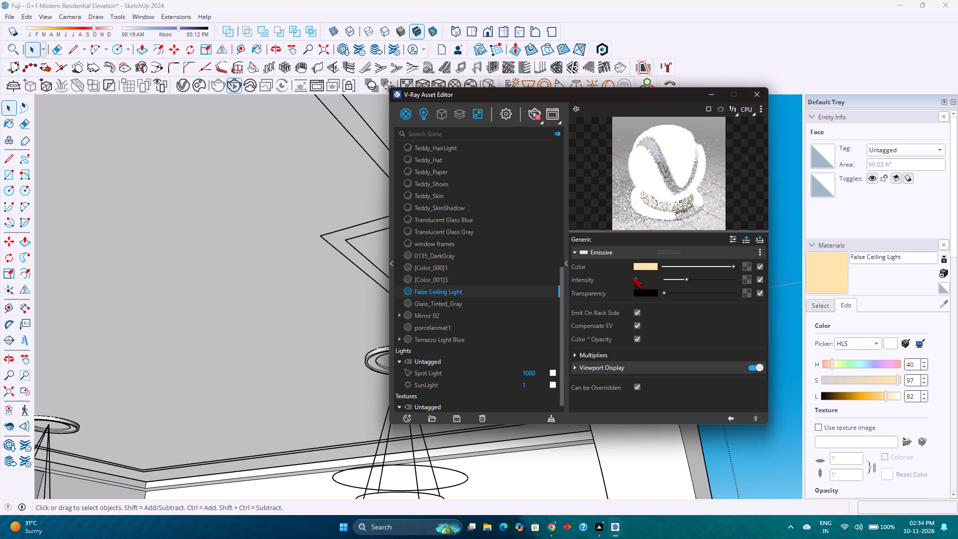
Apply the False Ceiling Light material to the notched strip group inside the balcony ceiling group, and leave group editing.
{"action": "left_click", "coordinate": [364, 236]}
{"action": "double_click", "coordinate": [357, 234]}
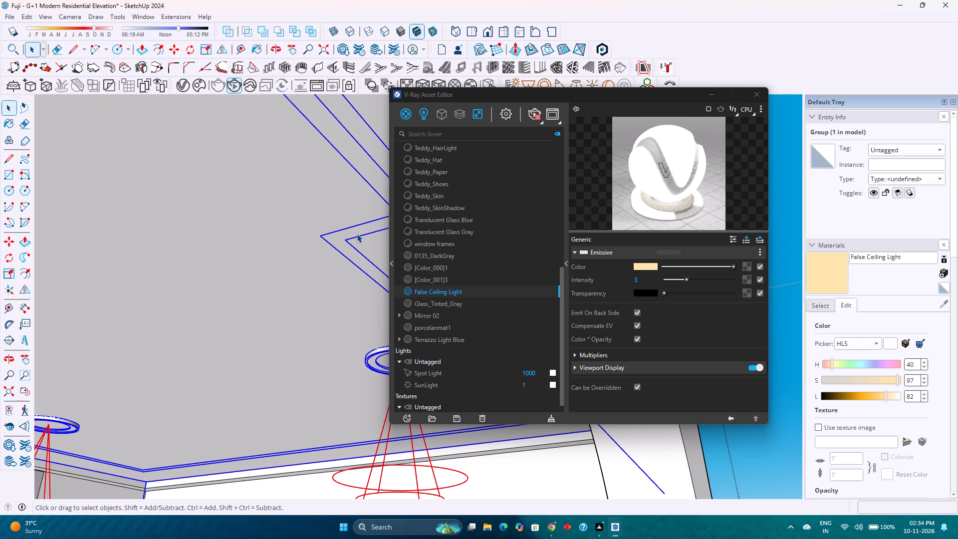
{"action": "double_click", "coordinate": [357, 234]}
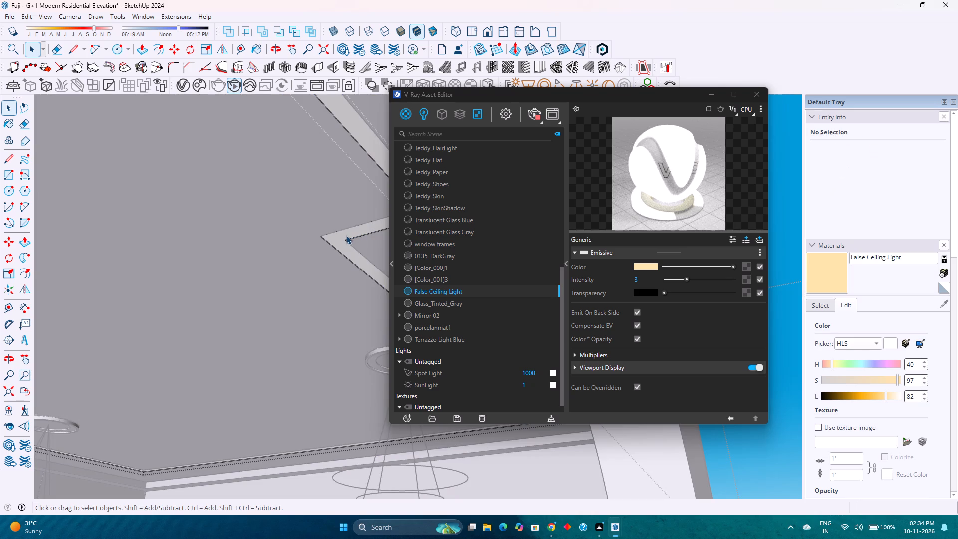
{"action": "key", "text": "Escape"}
{"action": "left_click", "coordinate": [346, 236]}
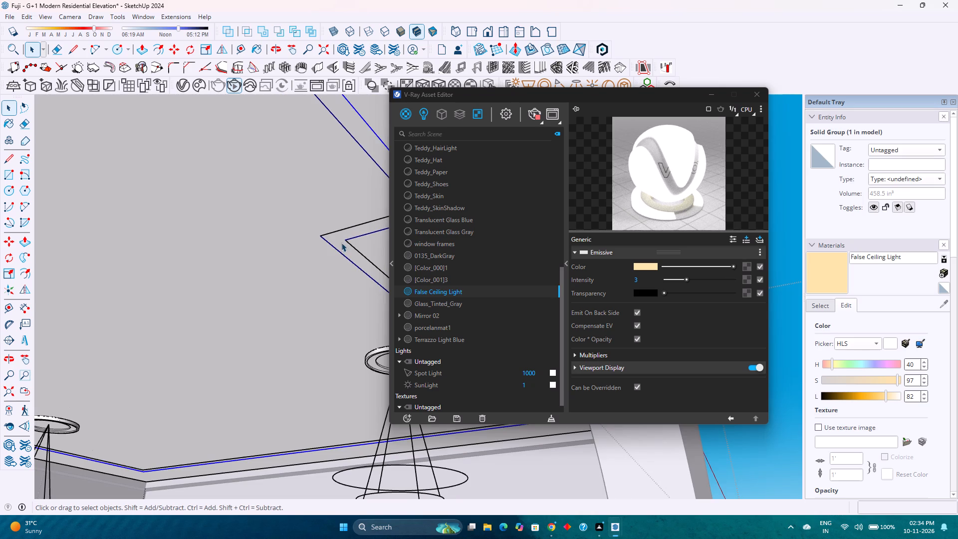
{"action": "right_click", "coordinate": [470, 292]}
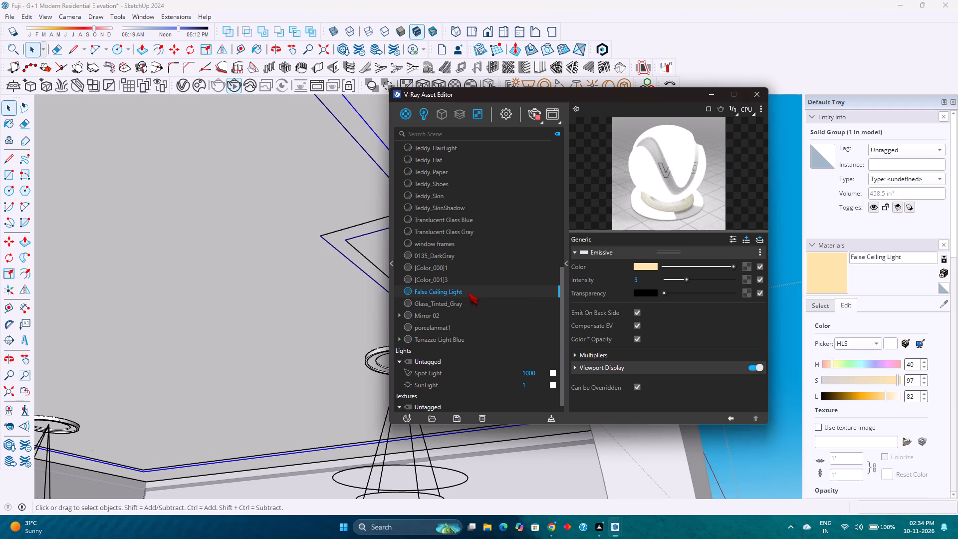
{"action": "left_click", "coordinate": [498, 182]}
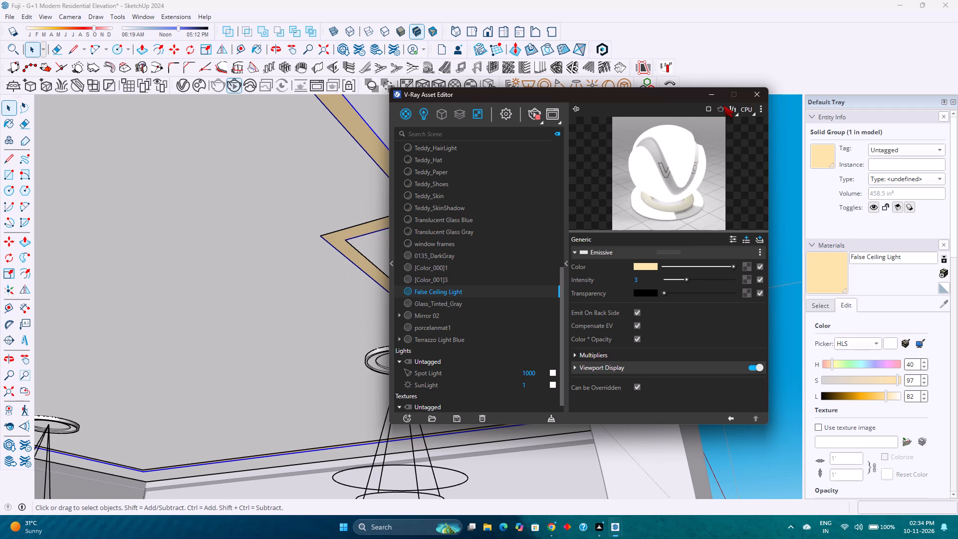
{"action": "left_click", "coordinate": [756, 95]}
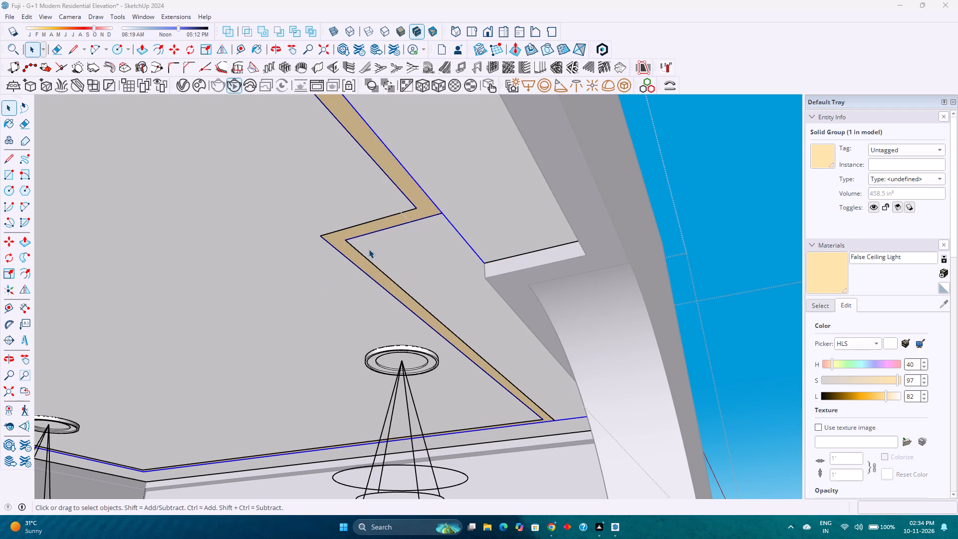
{"action": "scroll", "coordinate": [370, 248], "scroll_direction": "down", "scroll_amount": 15}
{"action": "left_click", "coordinate": [633, 229]}
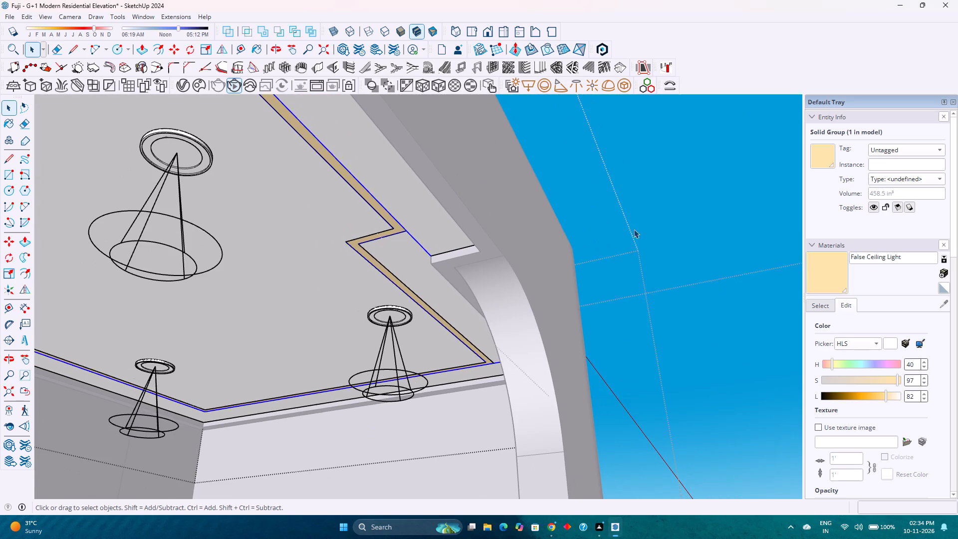
Set the intensity units of the balcony ceiling's Spot Light to Radiance (W/m^2/sr) in V-Ray.
{"action": "scroll", "coordinate": [633, 229], "scroll_direction": "down", "scroll_amount": 4}
{"action": "middle_click_drag", "start_coordinate": [633, 229], "coordinate": [505, 260]}
{"action": "scroll", "coordinate": [505, 260], "scroll_direction": "down", "scroll_amount": 9}
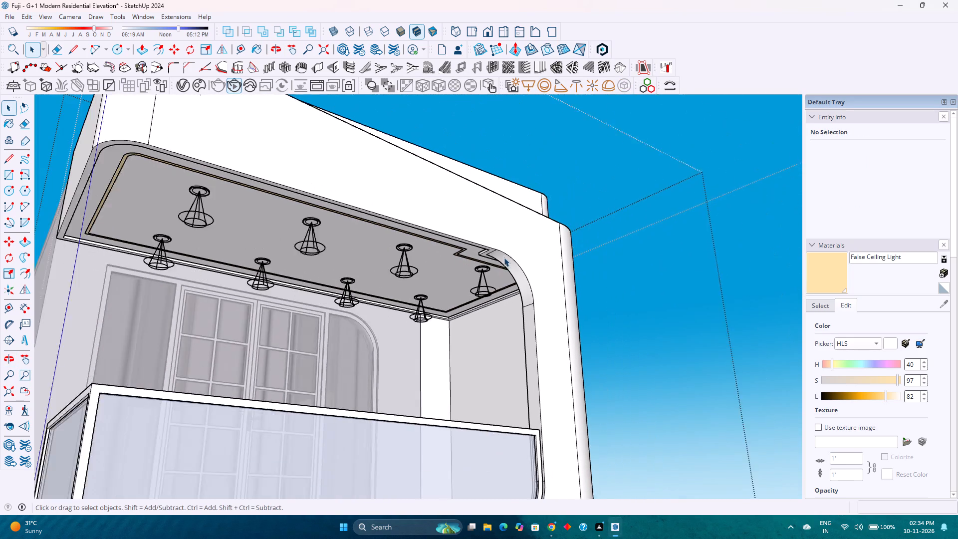
{"action": "left_click", "coordinate": [188, 89]}
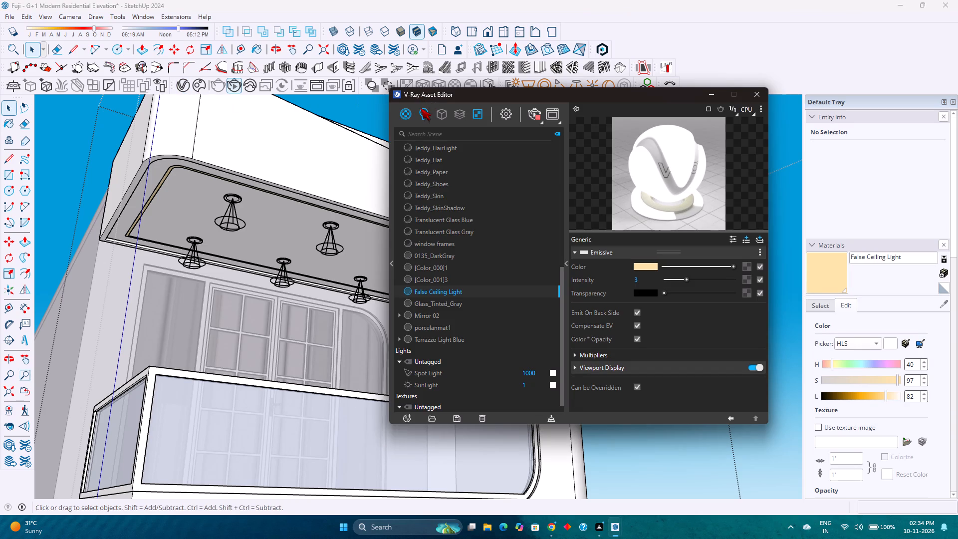
{"action": "left_click", "coordinate": [421, 108]}
{"action": "left_click", "coordinate": [431, 181]}
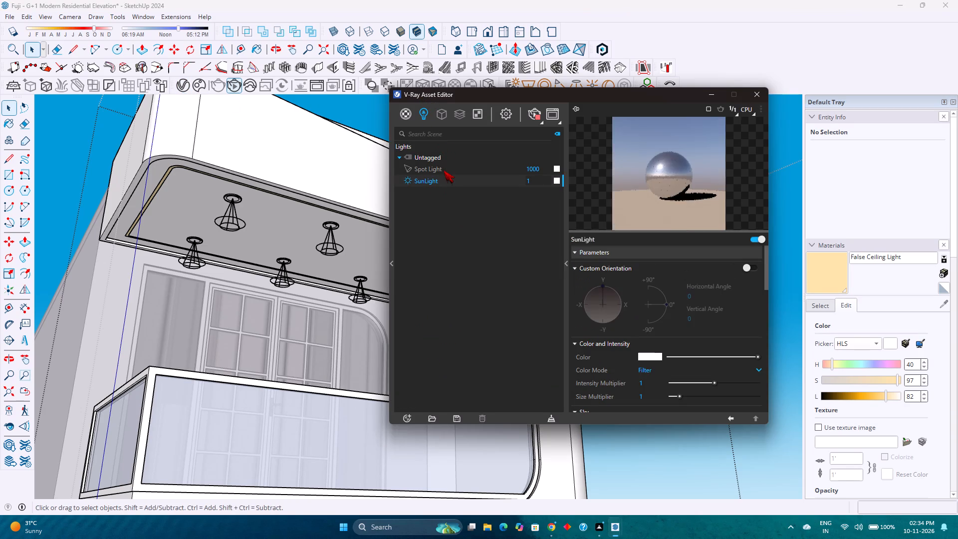
{"action": "left_click", "coordinate": [444, 170]}
{"action": "left_click", "coordinate": [671, 293]}
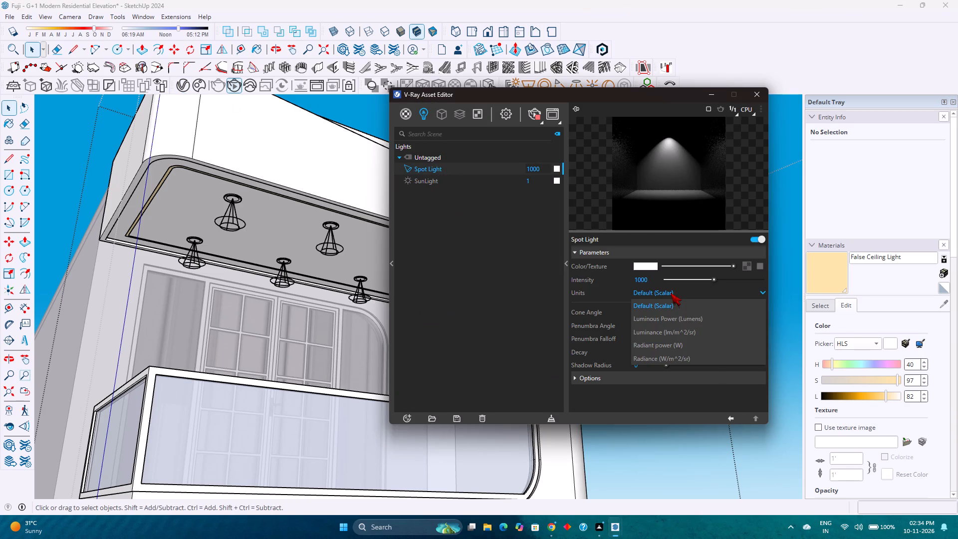
{"action": "left_click", "coordinate": [675, 356]}
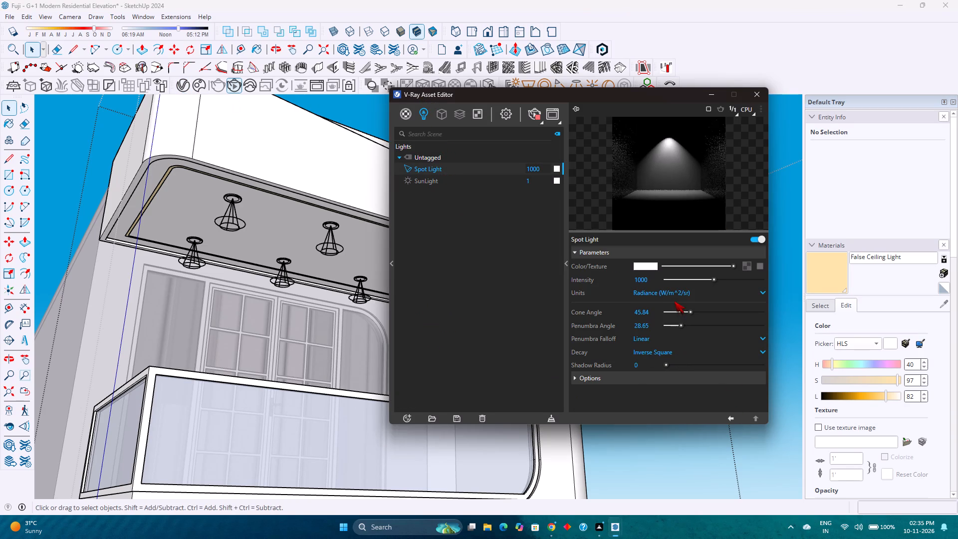
Switch the Spot Light's intensity units to Radiant power (W) and set its intensity to 100.
{"action": "left_click", "coordinate": [680, 294]}
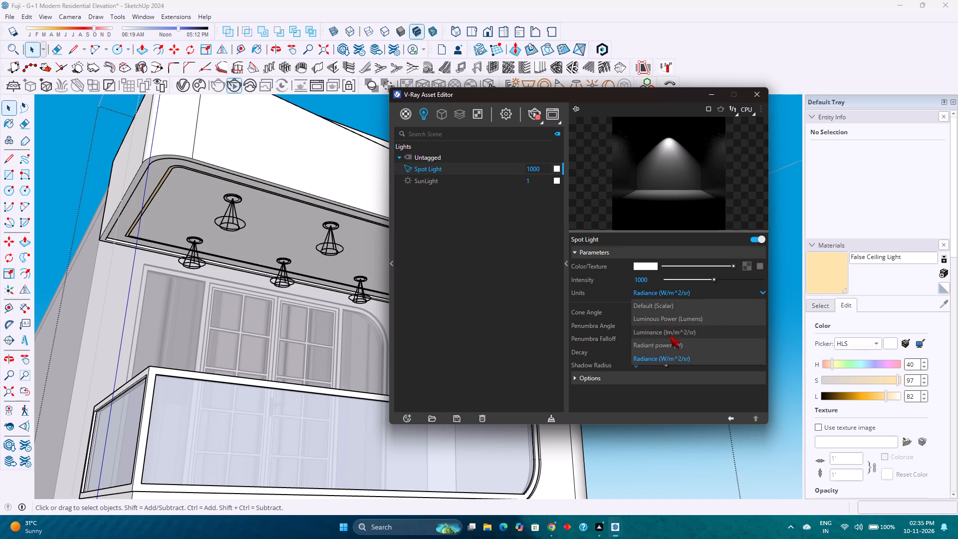
{"action": "left_click", "coordinate": [671, 340]}
{"action": "left_click", "coordinate": [657, 280]}
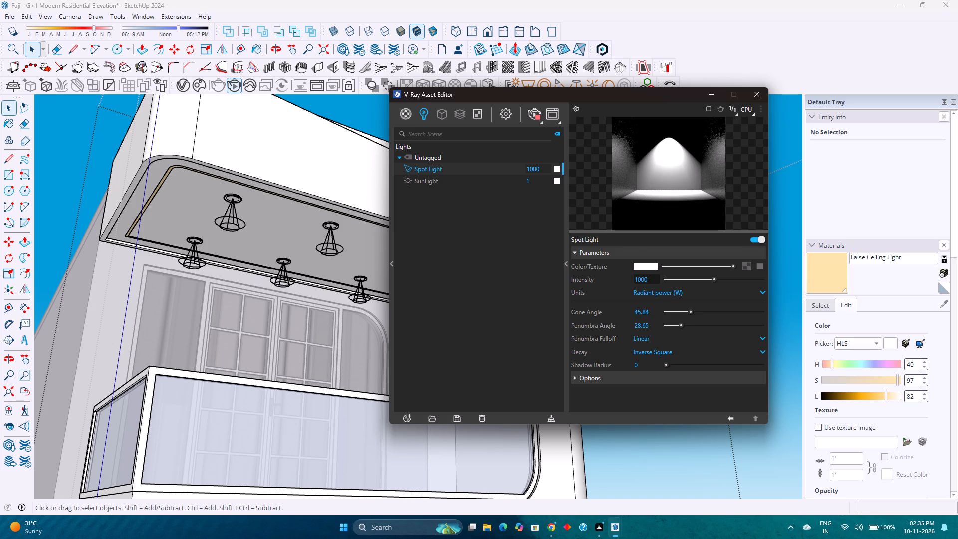
{"action": "key", "text": "BackSpace"}
{"action": "key", "text": "Return"}
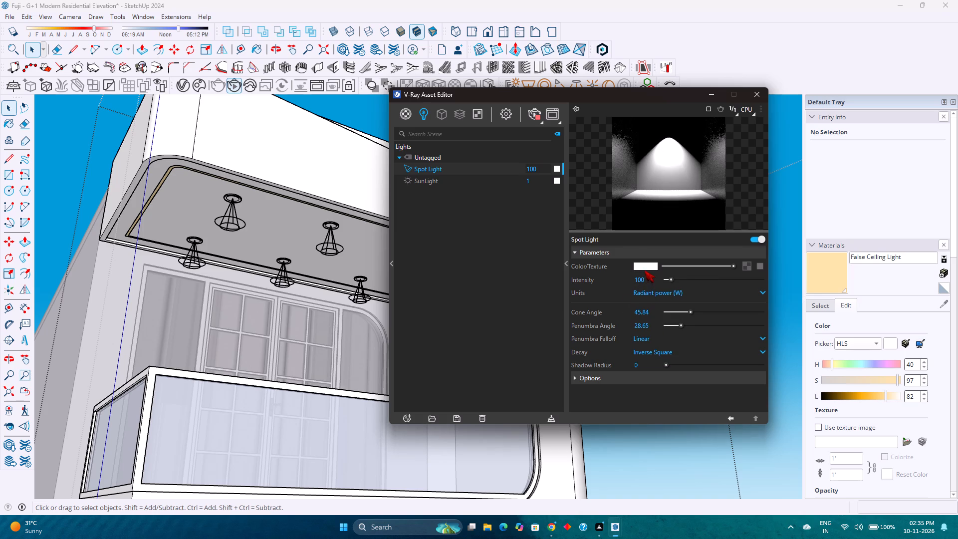
Set the Spot Light color to a warm cream, about R 0.991, G 0.889, B 0.708.
{"action": "left_click", "coordinate": [644, 270]}
{"action": "left_click", "coordinate": [647, 268]}
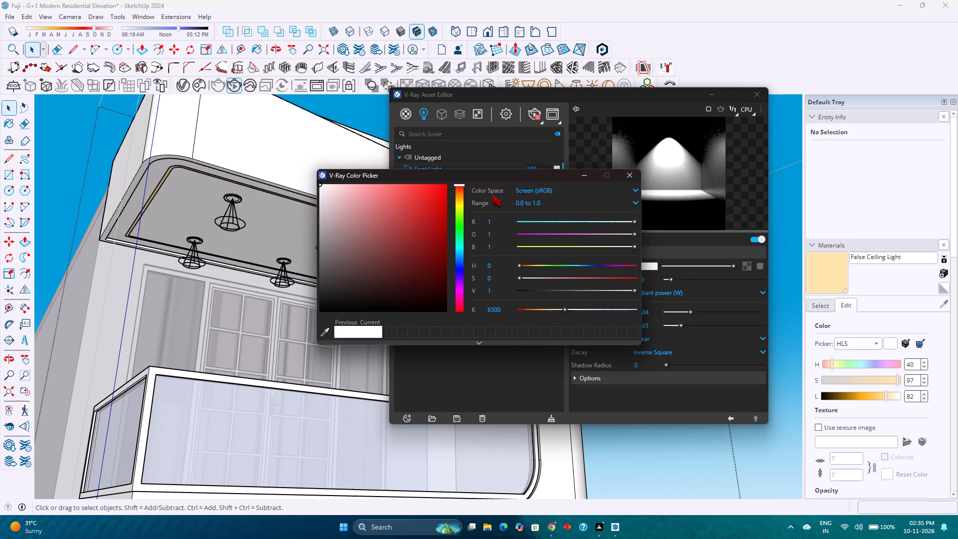
{"action": "left_click", "coordinate": [457, 193]}
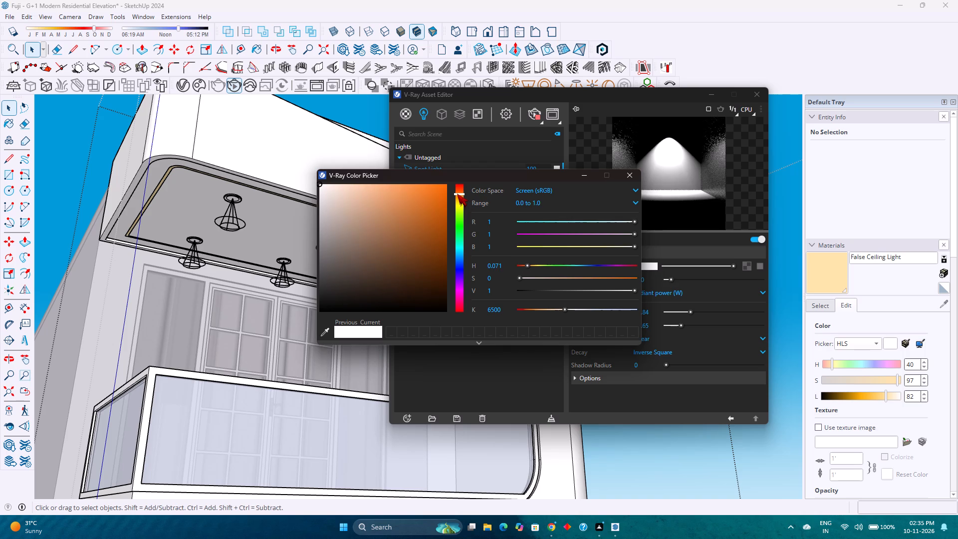
{"action": "left_click", "coordinate": [457, 197]}
{"action": "left_click", "coordinate": [457, 197]}
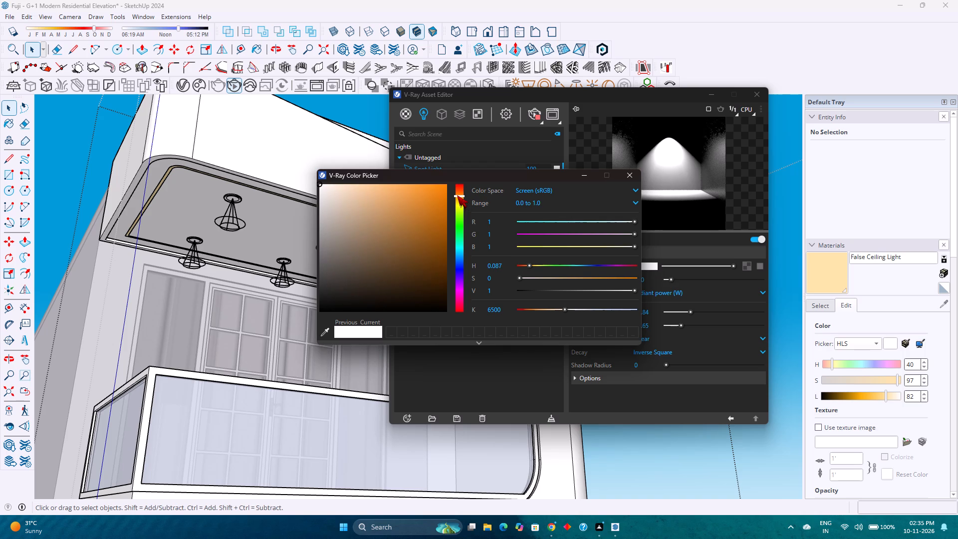
{"action": "left_click", "coordinate": [356, 185]}
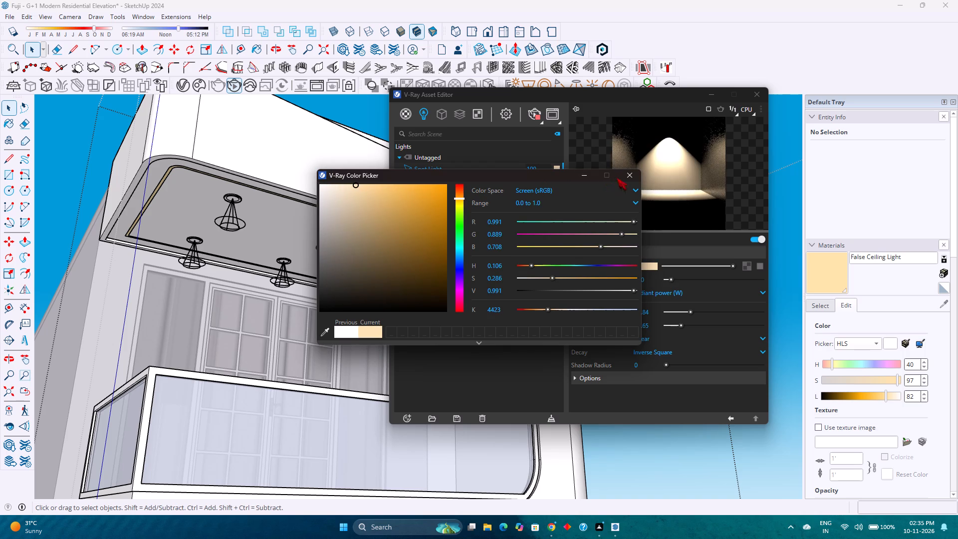
{"action": "left_click", "coordinate": [625, 177]}
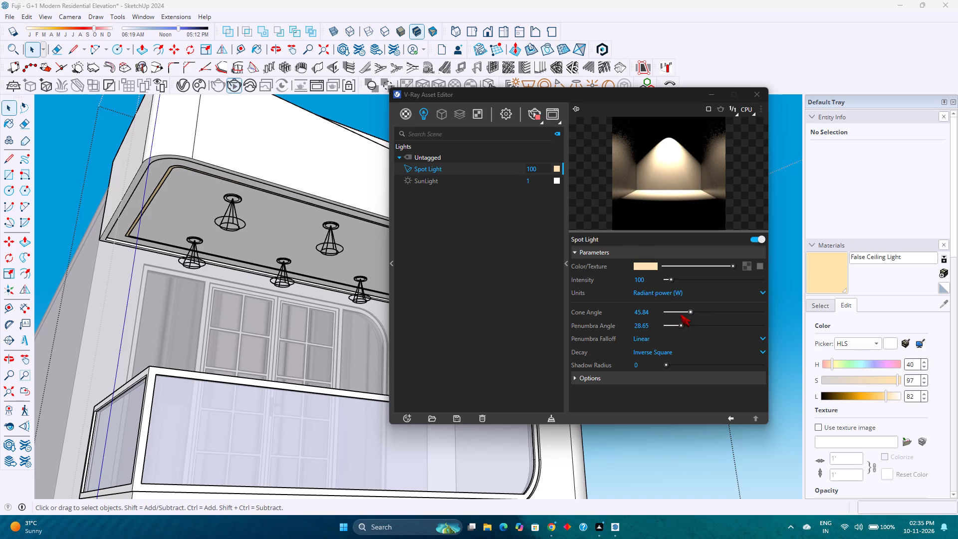
Set the Spot Light's cone angle to 15 and its penumbra angle to 120.
{"action": "left_click_drag", "start_coordinate": [656, 311], "coordinate": [618, 302]}
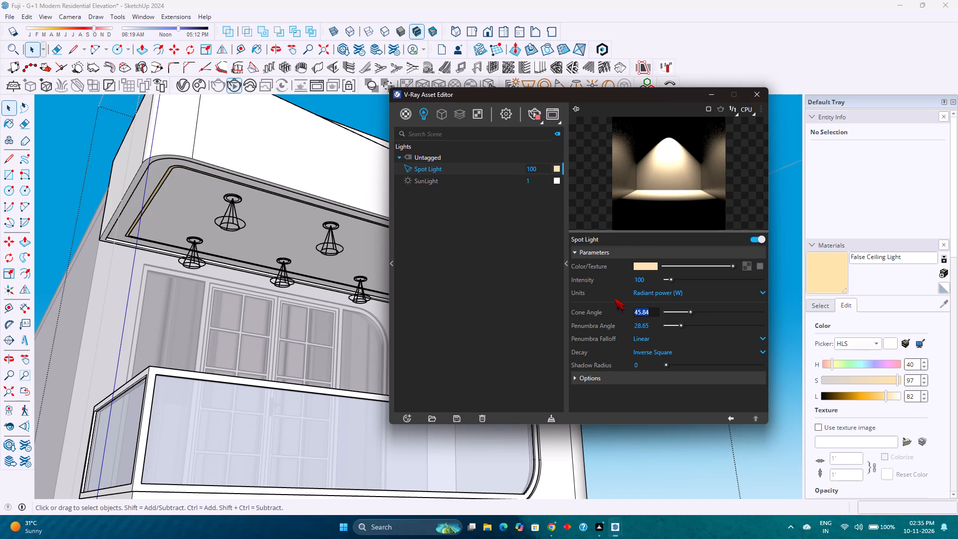
{"action": "key", "text": "1"}
{"action": "key", "text": "5"}
{"action": "key", "text": "Return"}
{"action": "left_click_drag", "start_coordinate": [656, 323], "coordinate": [604, 324]}
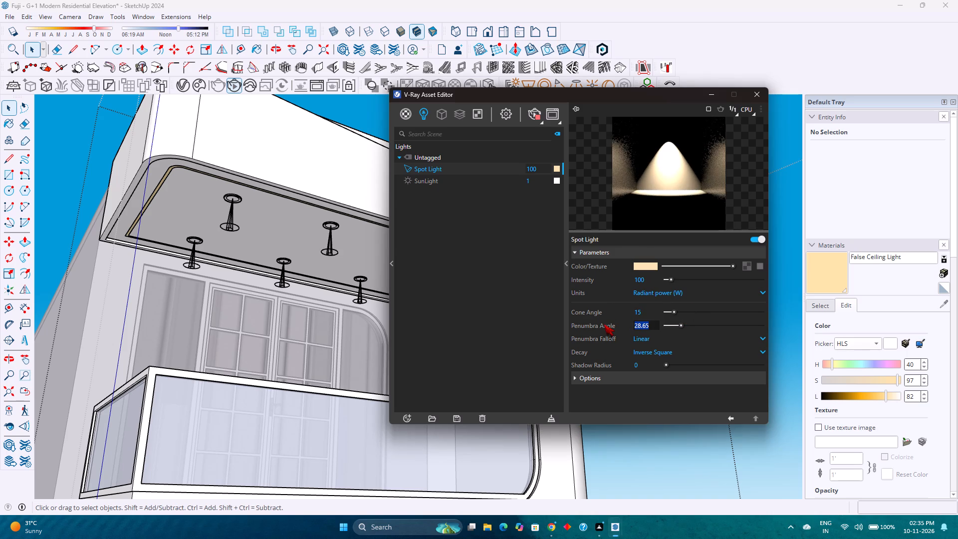
{"action": "type", "text": "120"}
{"action": "key", "text": "Return"}
Set the Spot Light's penumbra falloff to Smooth Cubic.
{"action": "left_click", "coordinate": [643, 337]}
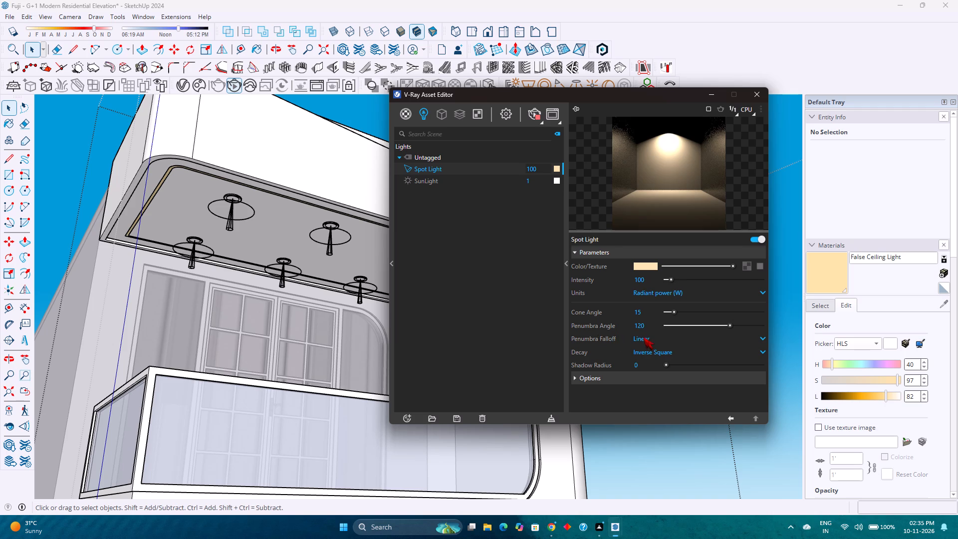
{"action": "left_click", "coordinate": [644, 361]}
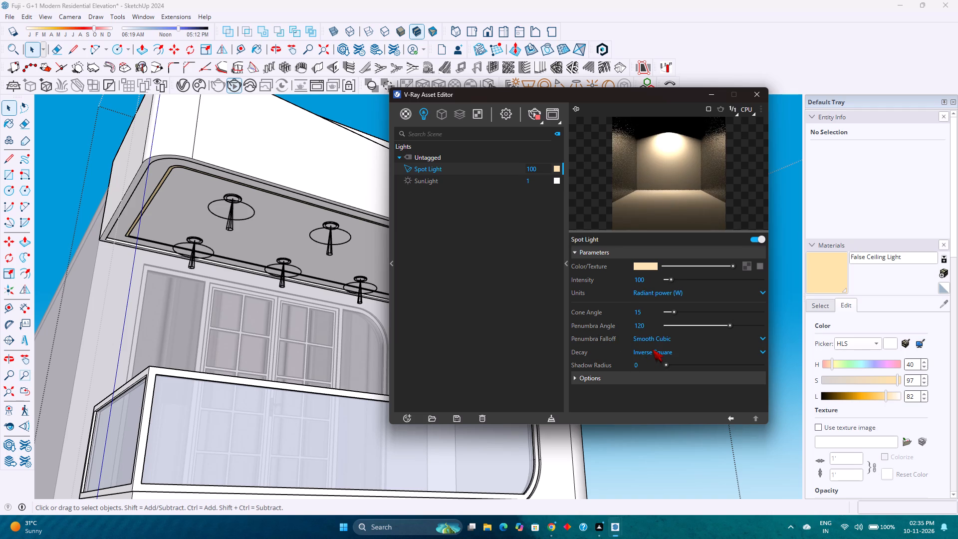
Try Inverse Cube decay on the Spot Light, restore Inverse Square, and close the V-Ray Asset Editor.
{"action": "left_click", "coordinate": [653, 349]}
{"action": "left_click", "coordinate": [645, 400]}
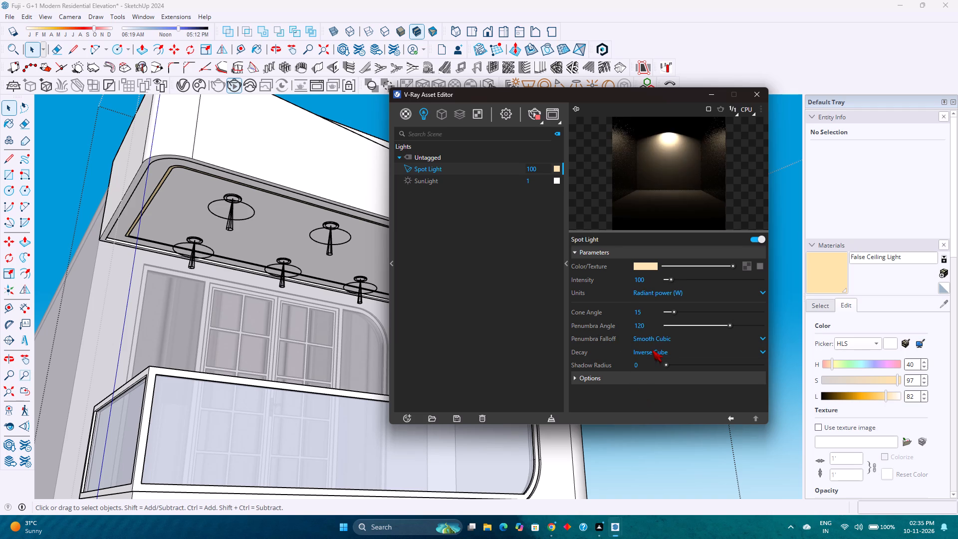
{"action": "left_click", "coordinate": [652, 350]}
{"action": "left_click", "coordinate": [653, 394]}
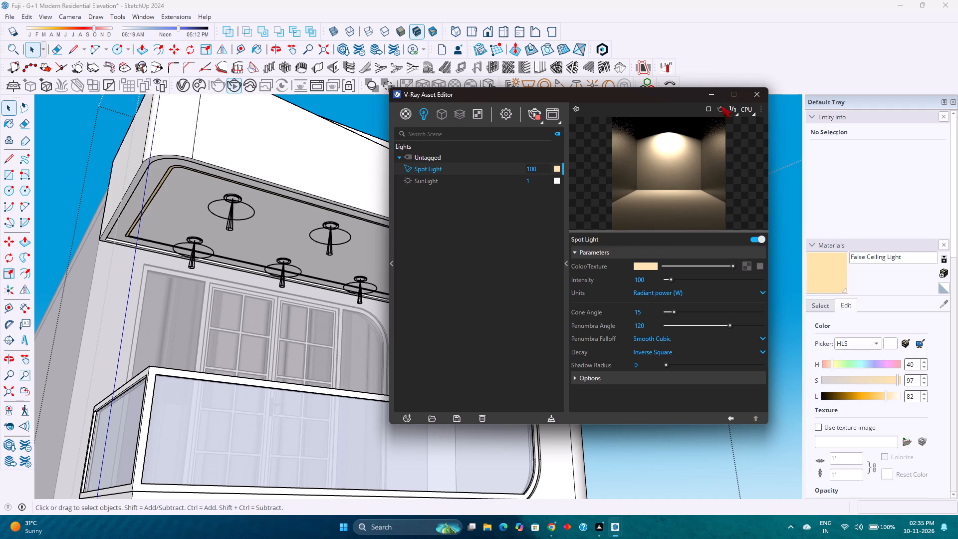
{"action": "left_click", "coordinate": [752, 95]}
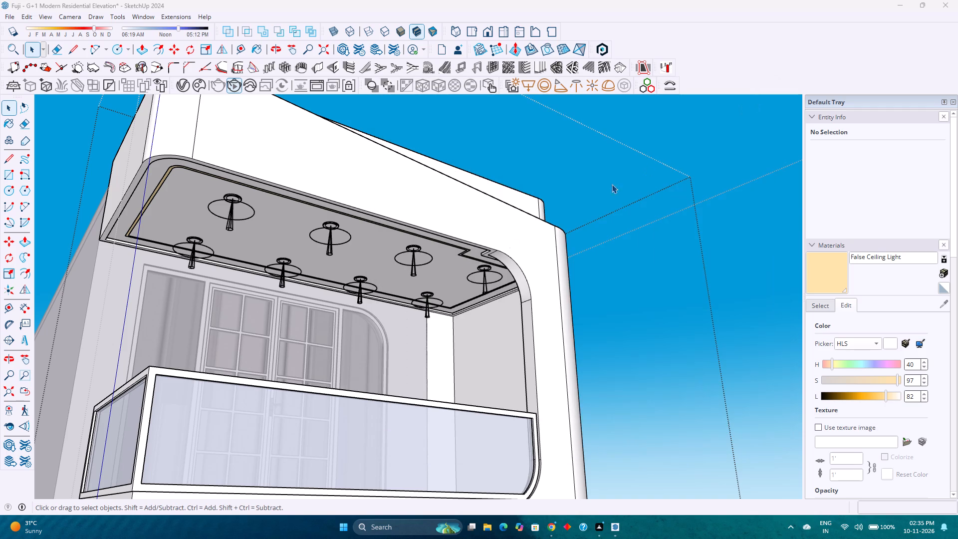
Draw a 3" radius circle on the entrance ceiling underside, centered on the guide intersection near the curved side and front edge.
{"action": "scroll", "coordinate": [457, 269], "scroll_direction": "down", "scroll_amount": 10}
{"action": "middle_click_drag", "start_coordinate": [460, 272], "coordinate": [388, 273]}
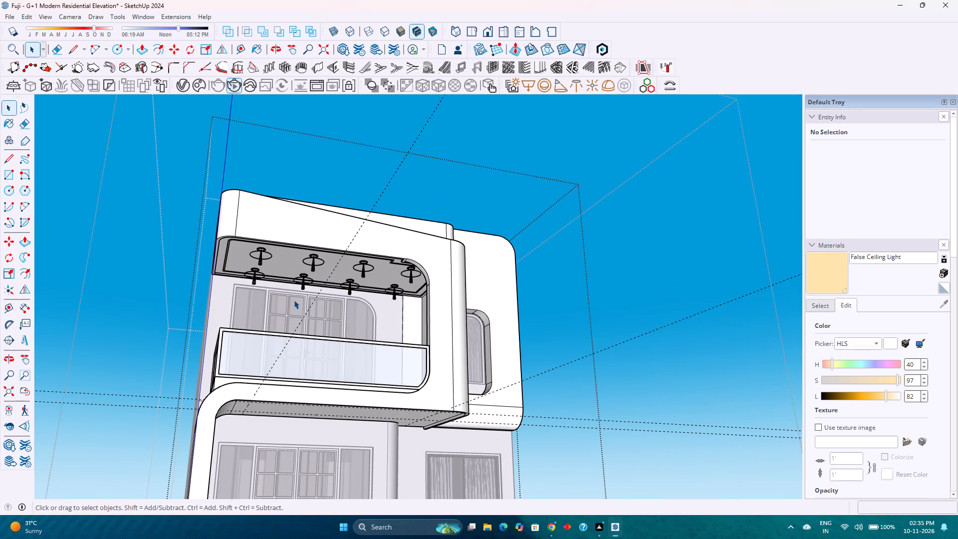
{"action": "scroll", "coordinate": [381, 370], "scroll_direction": "up", "scroll_amount": 5}
{"action": "middle_click_drag", "start_coordinate": [299, 387], "coordinate": [296, 334]}
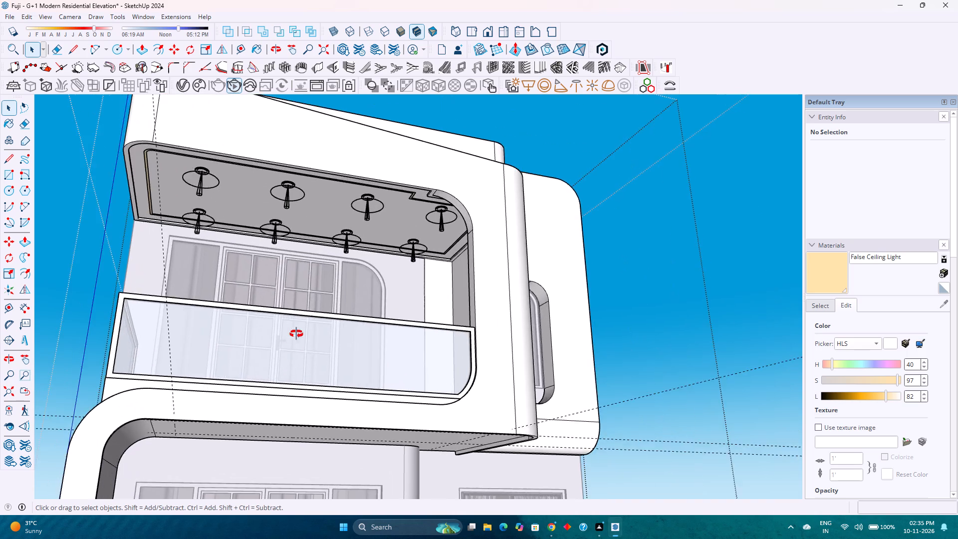
{"action": "middle_click_drag", "start_coordinate": [296, 334], "coordinate": [319, 308]}
{"action": "scroll", "coordinate": [166, 396], "scroll_direction": "up", "scroll_amount": 7}
{"action": "middle_click_drag", "start_coordinate": [161, 416], "coordinate": [227, 360]}
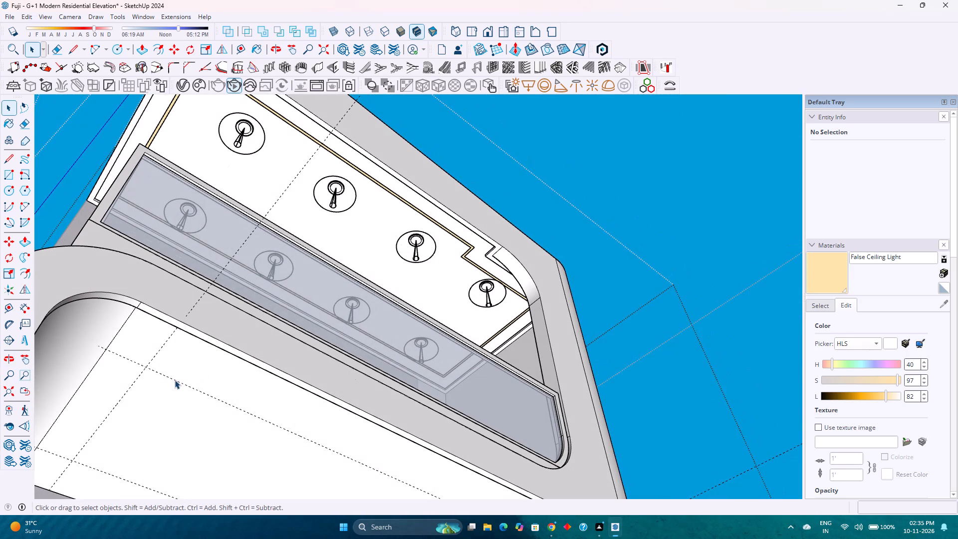
{"action": "left_click", "coordinate": [174, 380]}
{"action": "left_click", "coordinate": [144, 384]}
{"action": "key", "text": "c"}
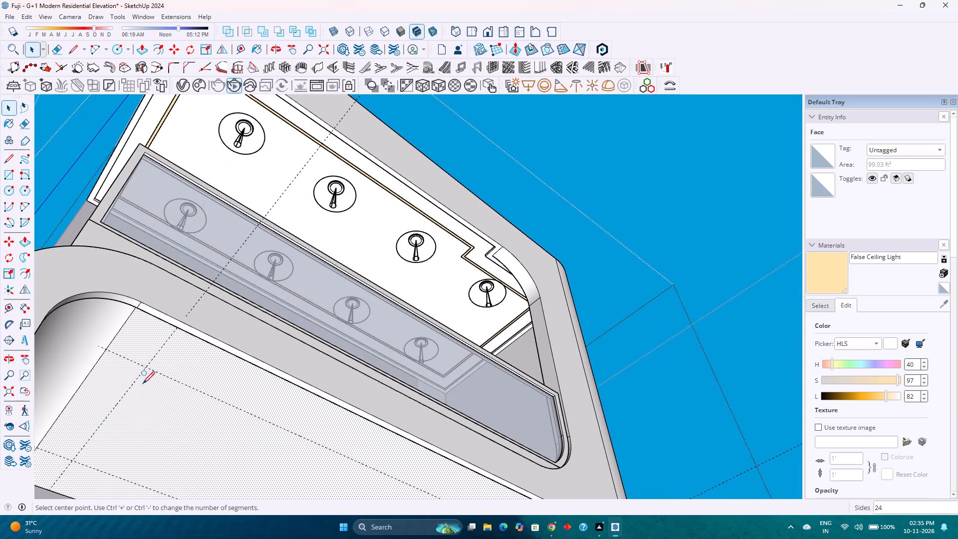
{"action": "left_click", "coordinate": [147, 366]}
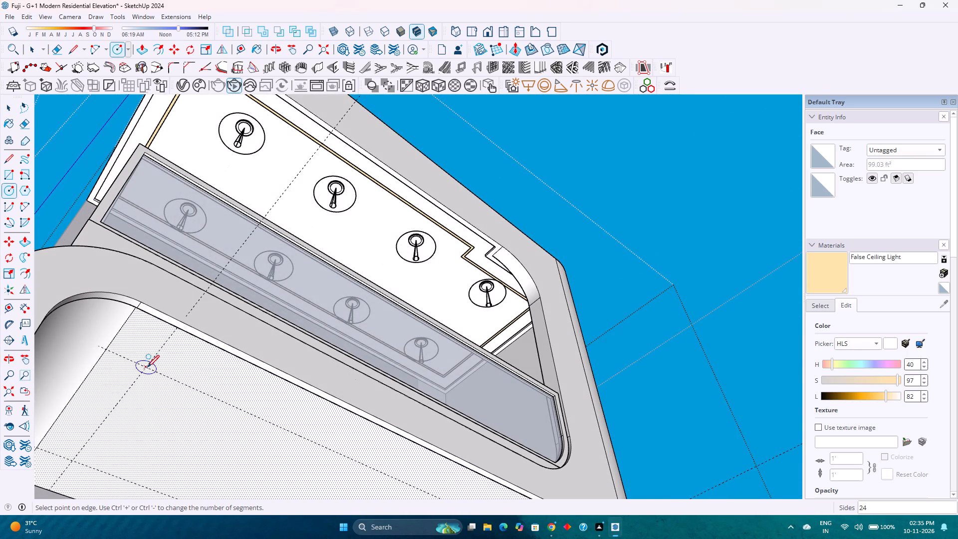
{"action": "key", "text": "3"}
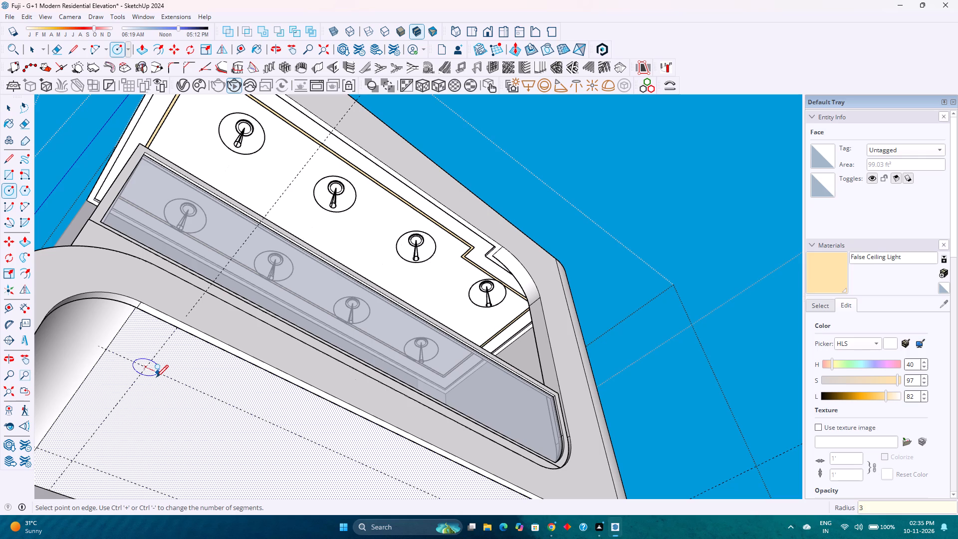
{"action": "key", "text": "Return"}
Set the new entrance ceiling circle's segment count to 240.
{"action": "scroll", "coordinate": [156, 376], "scroll_direction": "up", "scroll_amount": 8}
{"action": "key", "text": "space"}
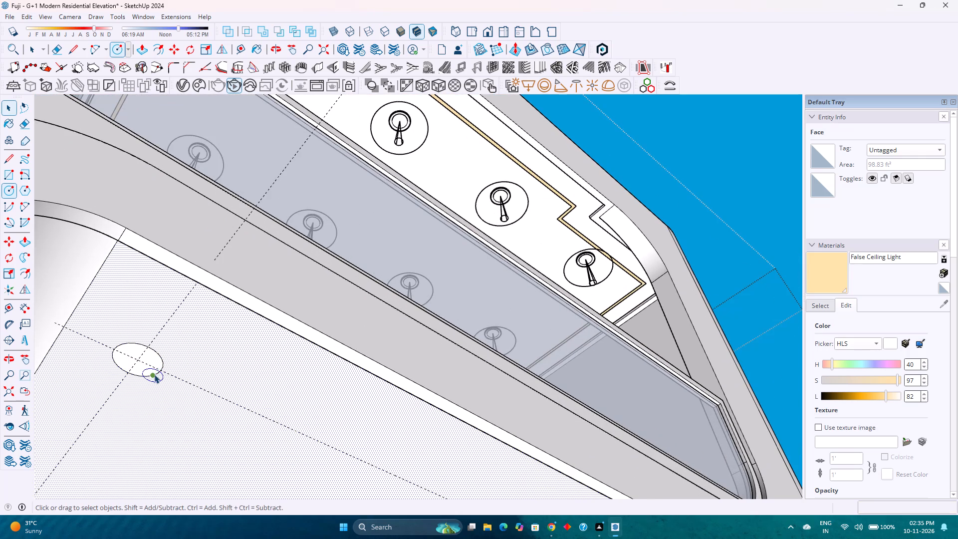
{"action": "left_click", "coordinate": [153, 374]}
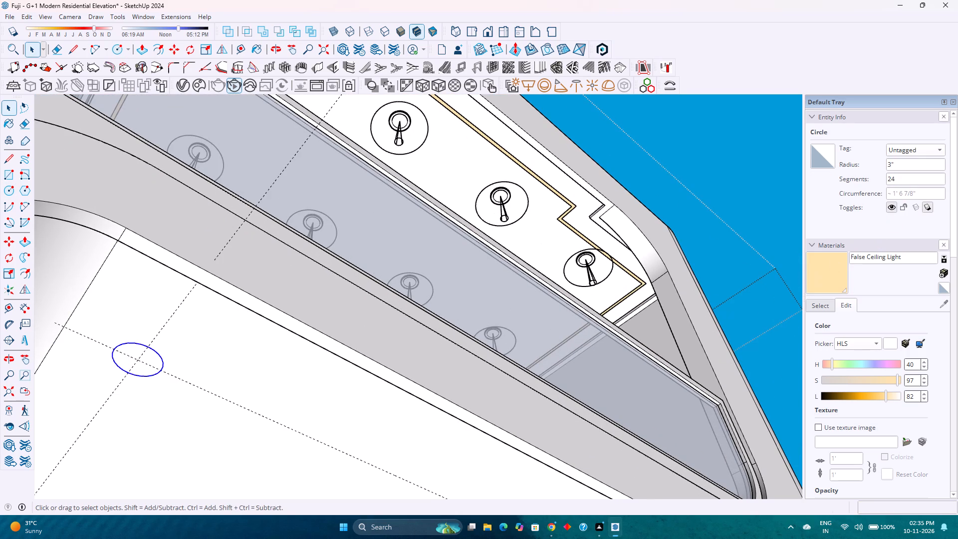
{"action": "left_click", "coordinate": [908, 181]}
{"action": "key", "text": "0"}
{"action": "key", "text": "Return"}
Copy the circular face 3' 10" along the guide to the rear guide intersection on the entrance ceiling.
{"action": "scroll", "coordinate": [397, 214], "scroll_direction": "down", "scroll_amount": 3}
{"action": "middle_click_drag", "start_coordinate": [178, 308], "coordinate": [250, 273], "text": "shift"}
{"action": "middle_click", "coordinate": [250, 273], "text": "shift"}
{"action": "scroll", "coordinate": [274, 291], "scroll_direction": "up", "scroll_amount": 7}
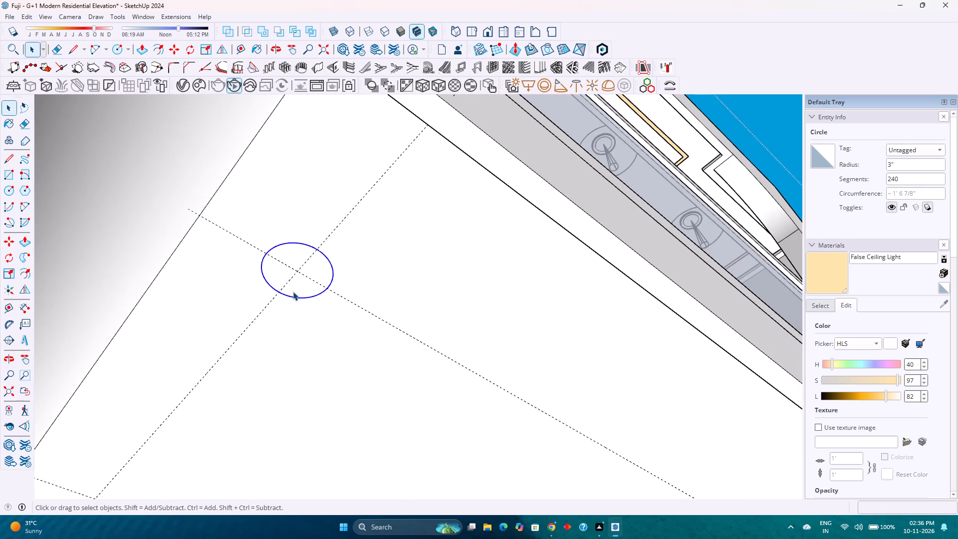
{"action": "left_click", "coordinate": [293, 291]}
{"action": "scroll", "coordinate": [293, 291], "scroll_direction": "down", "scroll_amount": 2}
{"action": "key", "text": "m"}
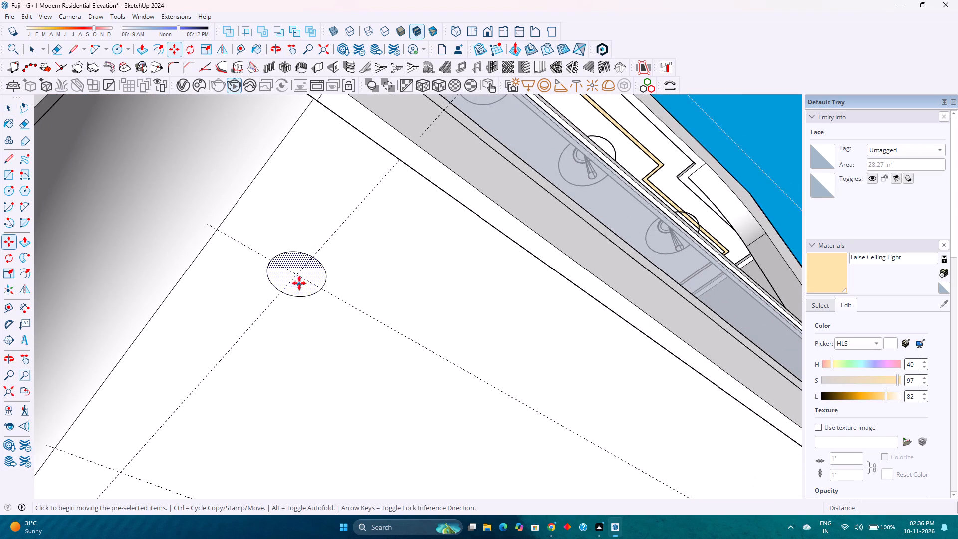
{"action": "left_click", "coordinate": [297, 275]}
{"action": "scroll", "coordinate": [233, 337], "scroll_direction": "down", "scroll_amount": 3}
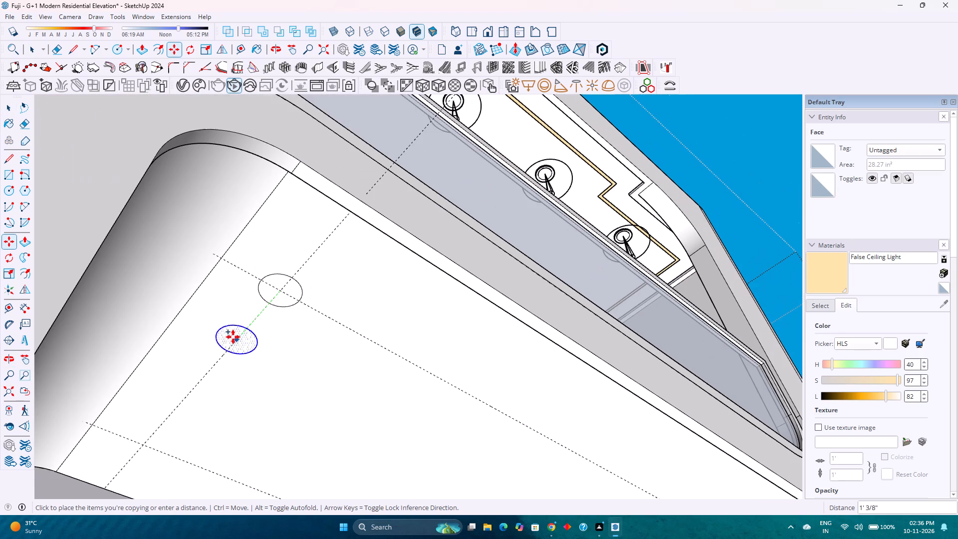
{"action": "left_click", "coordinate": [143, 446]}
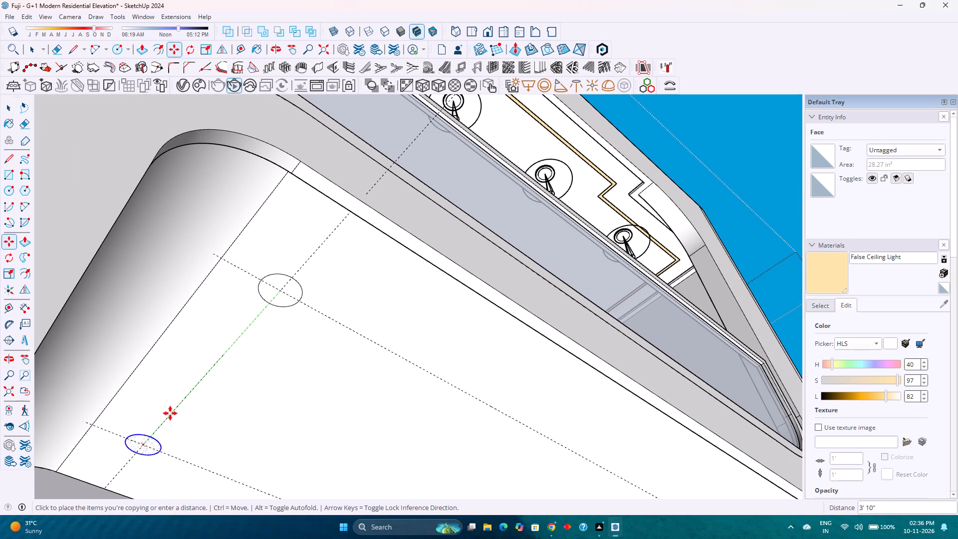
{"action": "key", "text": "space"}
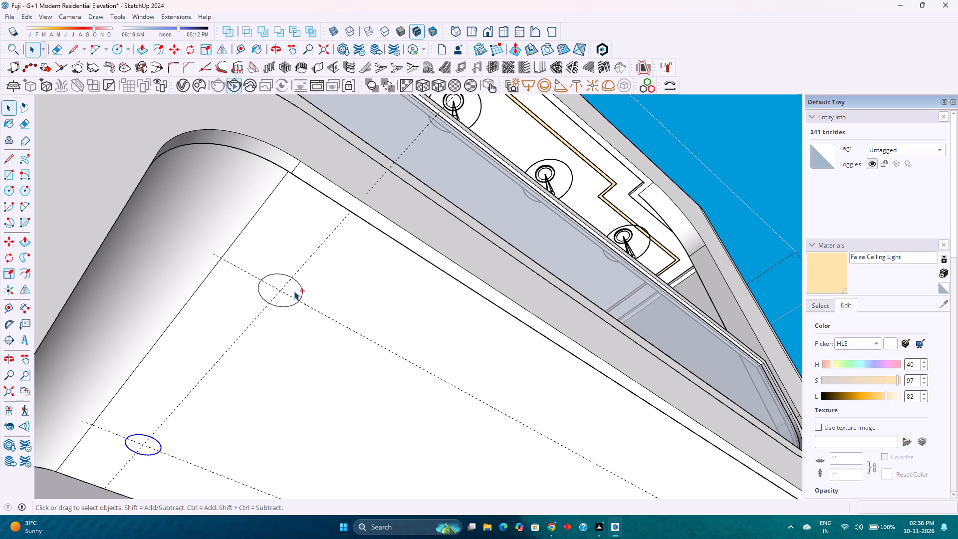
Copy both circular faces 11' 7" along the long guides to the guide intersections at the entrance ceiling's far end.
{"action": "left_click", "coordinate": [294, 291], "text": "ctrl"}
{"action": "scroll", "coordinate": [294, 291], "scroll_direction": "down", "scroll_amount": 3}
{"action": "middle_click_drag", "start_coordinate": [294, 291], "coordinate": [224, 308]}
{"action": "scroll", "coordinate": [224, 308], "scroll_direction": "down", "scroll_amount": 5}
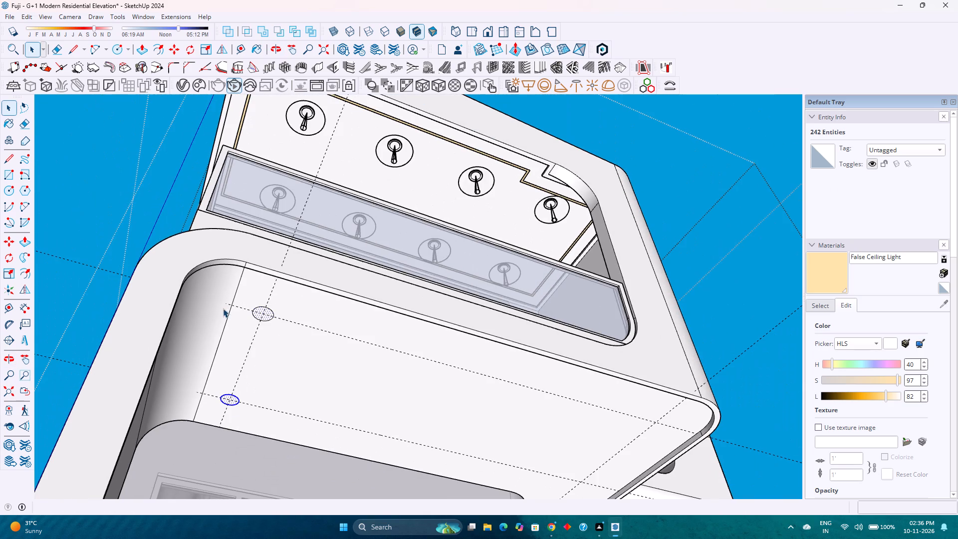
{"action": "key", "text": "m"}
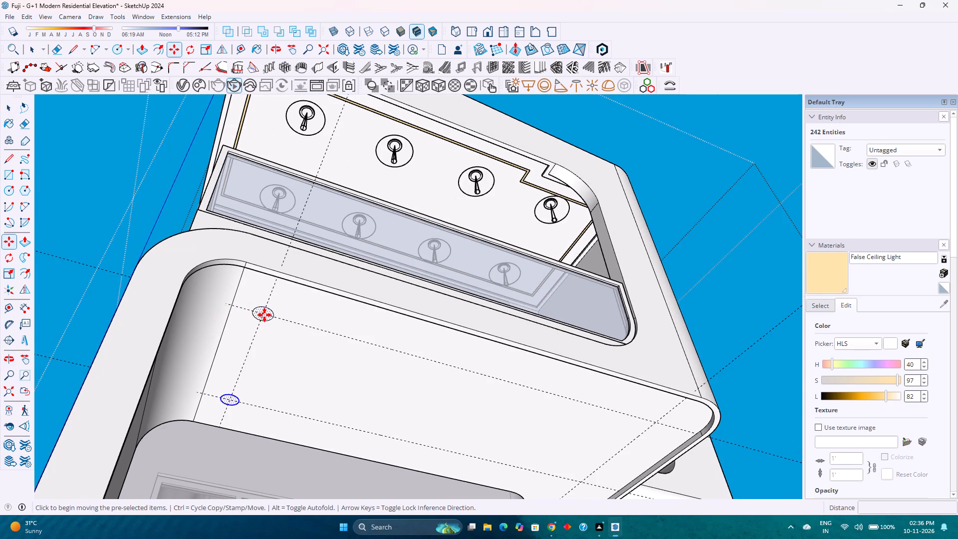
{"action": "left_click", "coordinate": [264, 314]}
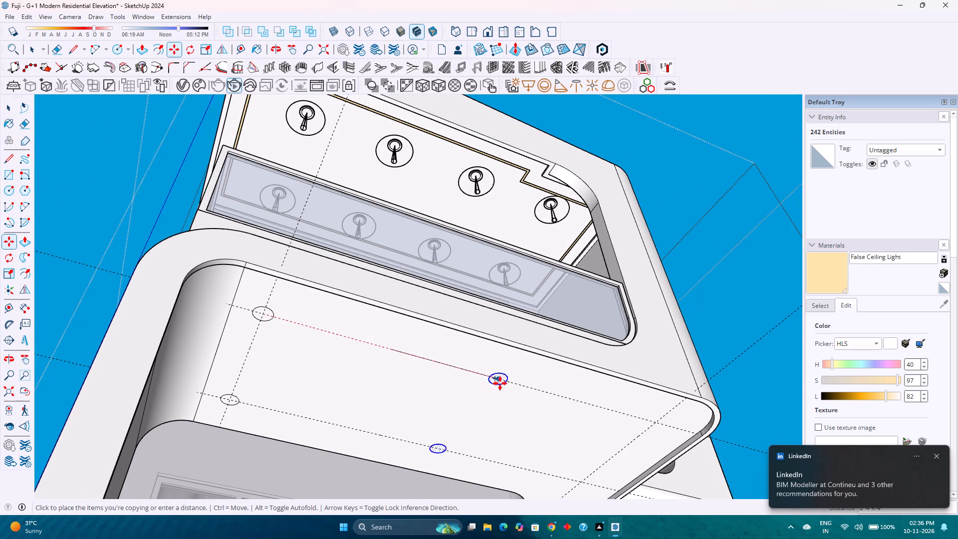
{"action": "middle_click_drag", "start_coordinate": [493, 373], "coordinate": [406, 329], "text": "shift"}
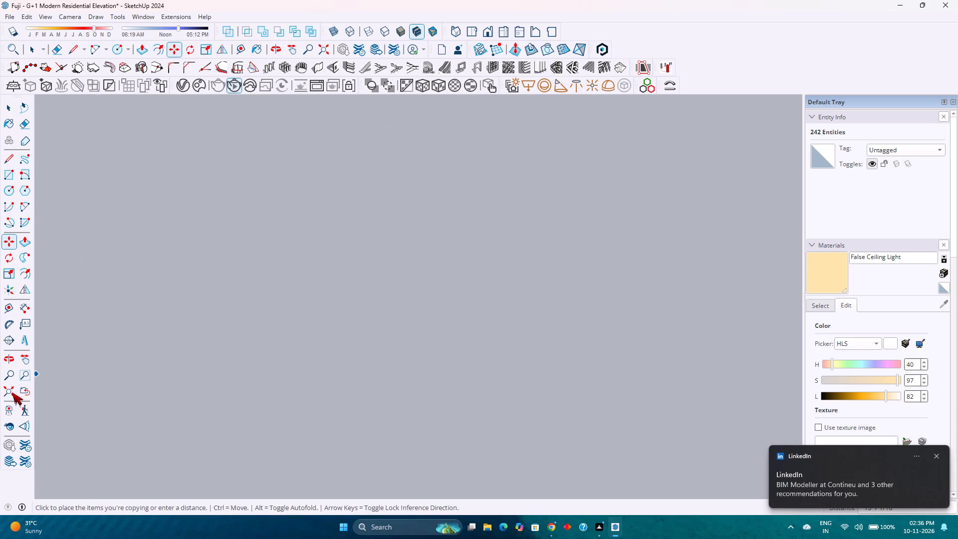
{"action": "left_click", "coordinate": [12, 392]}
{"action": "middle_click_drag", "start_coordinate": [408, 227], "coordinate": [375, 319]}
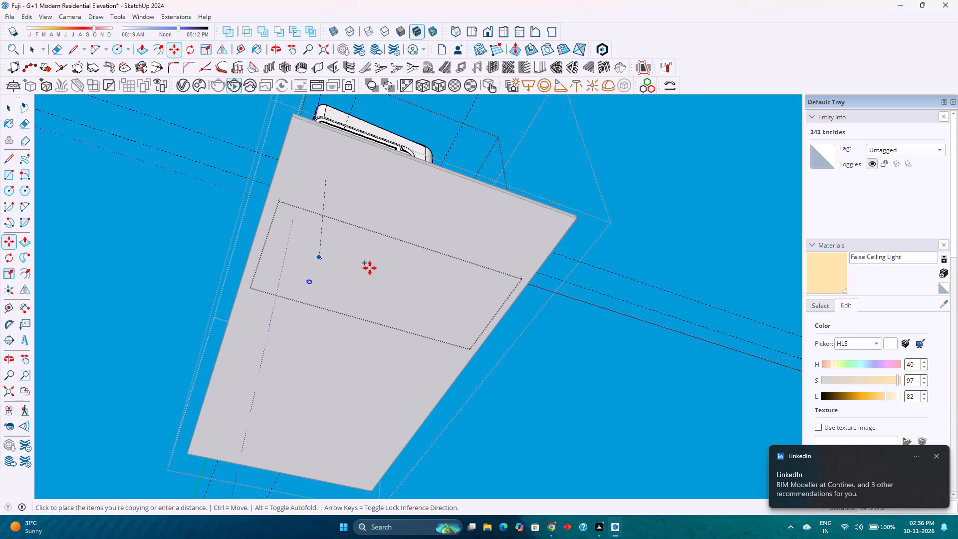
{"action": "middle_click_drag", "start_coordinate": [436, 148], "coordinate": [396, 251]}
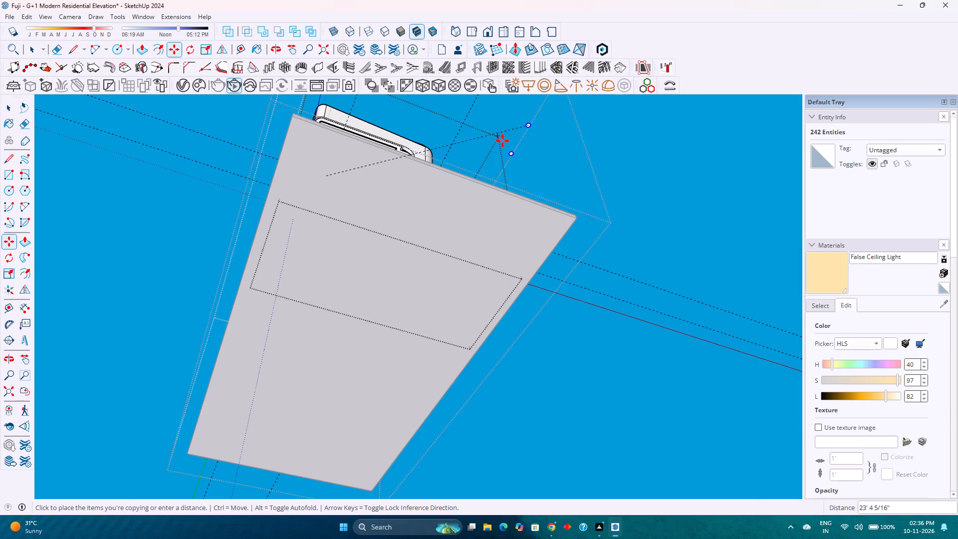
{"action": "middle_click_drag", "start_coordinate": [489, 155], "coordinate": [467, 251]}
{"action": "scroll", "coordinate": [379, 258], "scroll_direction": "up", "scroll_amount": 5}
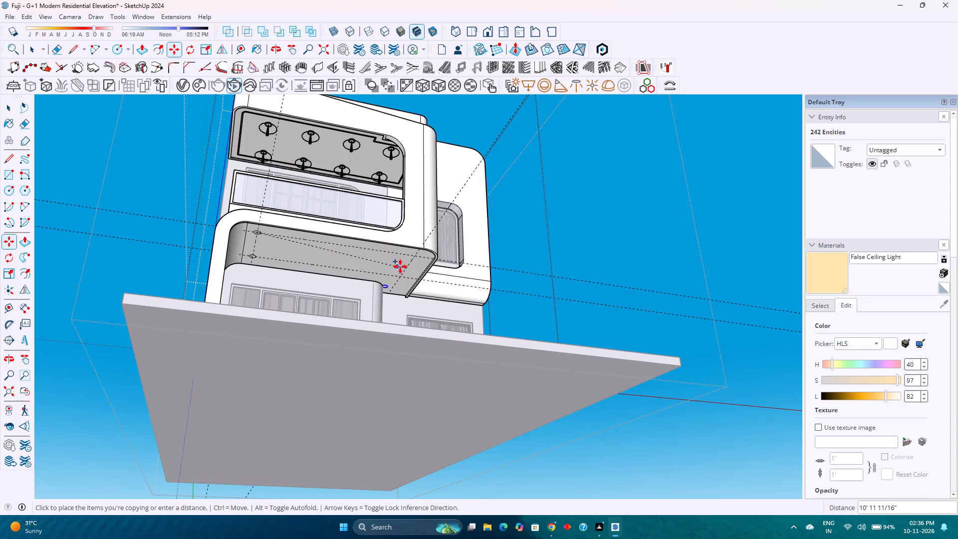
{"action": "scroll", "coordinate": [400, 267], "scroll_direction": "up", "scroll_amount": 16}
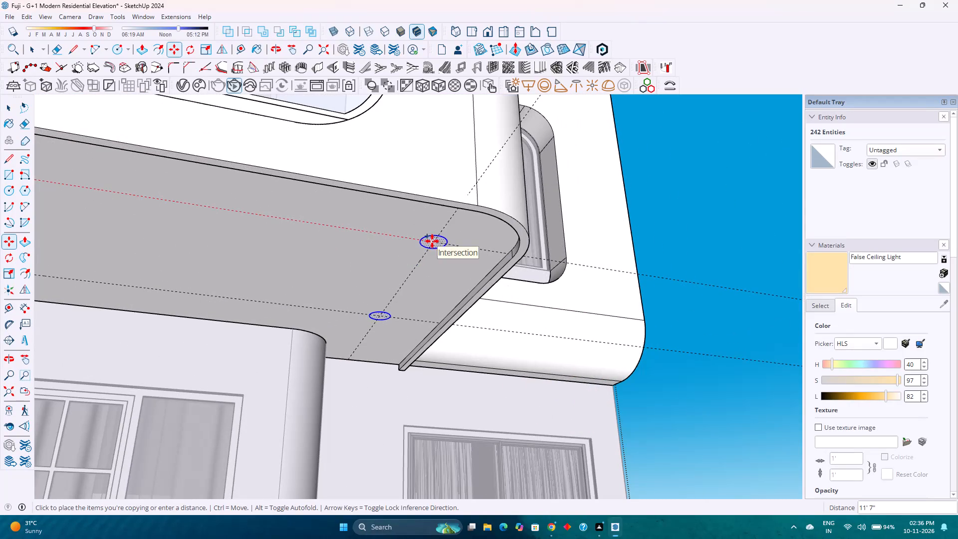
{"action": "left_click", "coordinate": [432, 241]}
Divide the copy distance by 3 to space intermediate circle pairs evenly along the entrance ceiling, and clear the selection.
{"action": "key", "text": "slash"}
{"action": "key", "text": "3"}
{"action": "key", "text": "Return"}
{"action": "scroll", "coordinate": [444, 247], "scroll_direction": "down", "scroll_amount": 5}
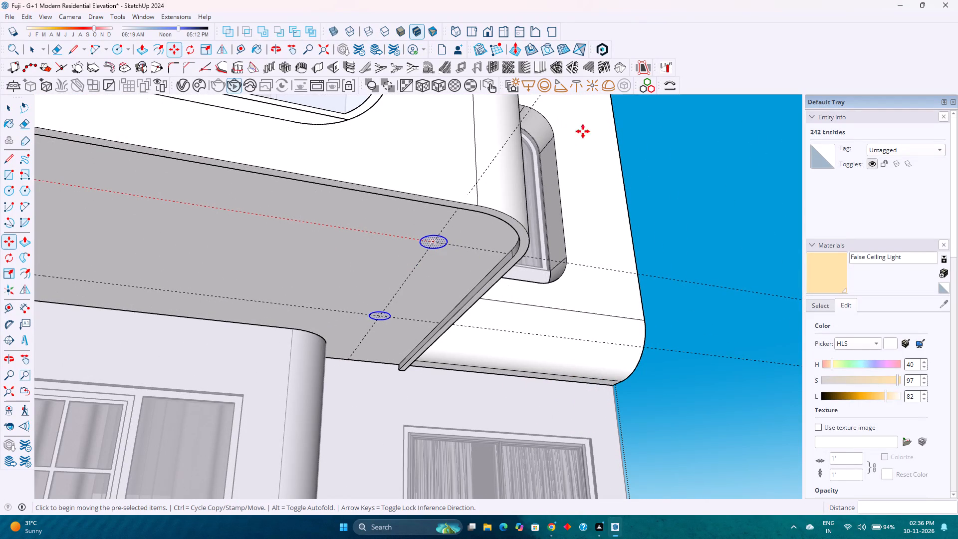
{"action": "left_click", "coordinate": [679, 20]}
{"action": "triple_click", "coordinate": [666, 39]}
{"action": "double_click", "coordinate": [666, 39]}
{"action": "scroll", "coordinate": [537, 198], "scroll_direction": "down", "scroll_amount": 5}
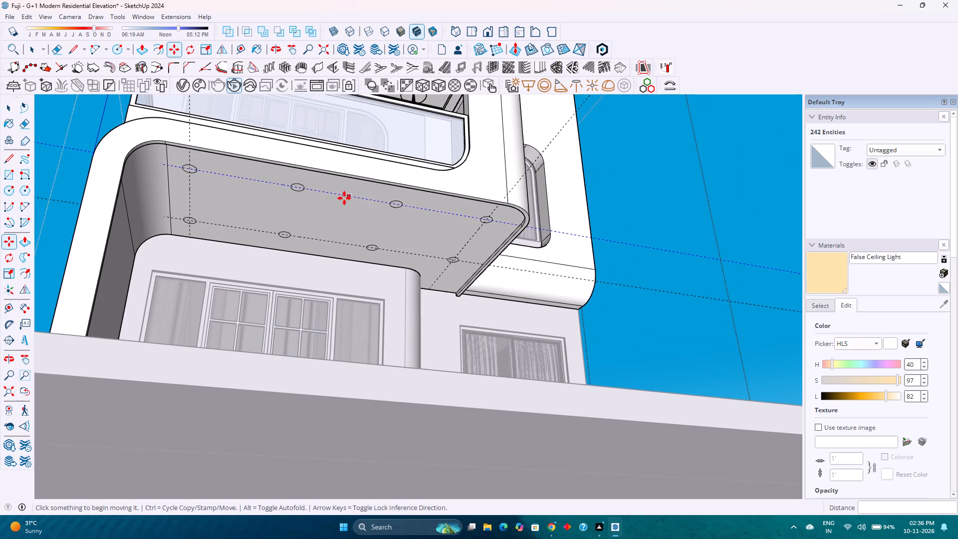
Push the third circle of the front row 2.5" up into the entrance ceiling to form a light recess.
{"action": "scroll", "coordinate": [344, 198], "scroll_direction": "up", "scroll_amount": 4}
{"action": "key", "text": "p"}
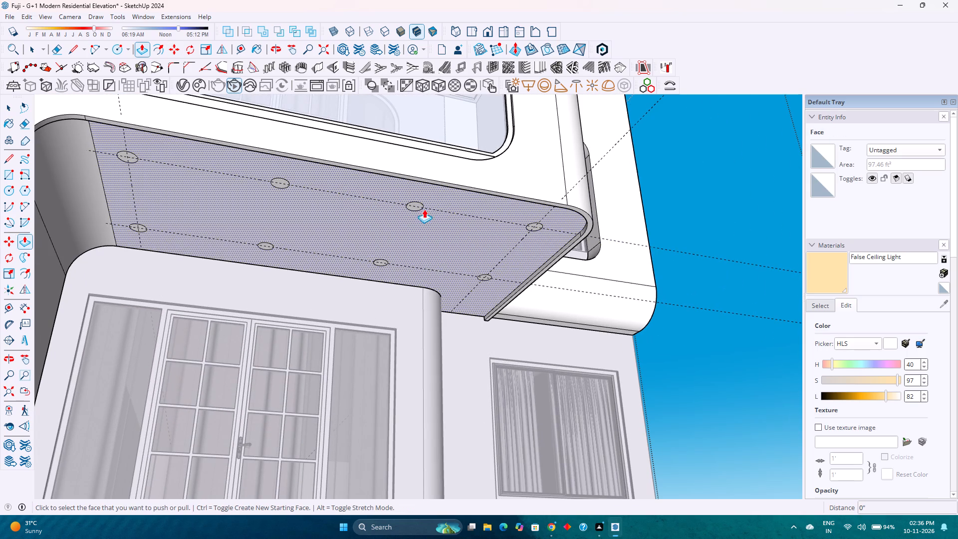
{"action": "scroll", "coordinate": [417, 211], "scroll_direction": "up", "scroll_amount": 1}
{"action": "left_click", "coordinate": [416, 210]}
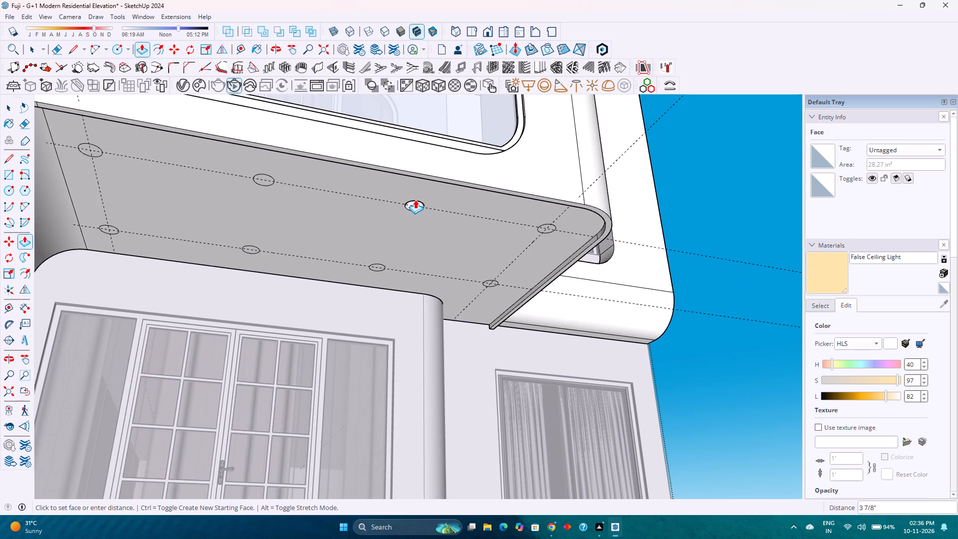
{"action": "key", "text": "2"}
{"action": "type", "text": ".5"}
{"action": "key", "text": "Return"}
Repeat the 2.5" upward recess on the remaining seven circles of the entrance ceiling.
{"action": "double_click", "coordinate": [552, 231]}
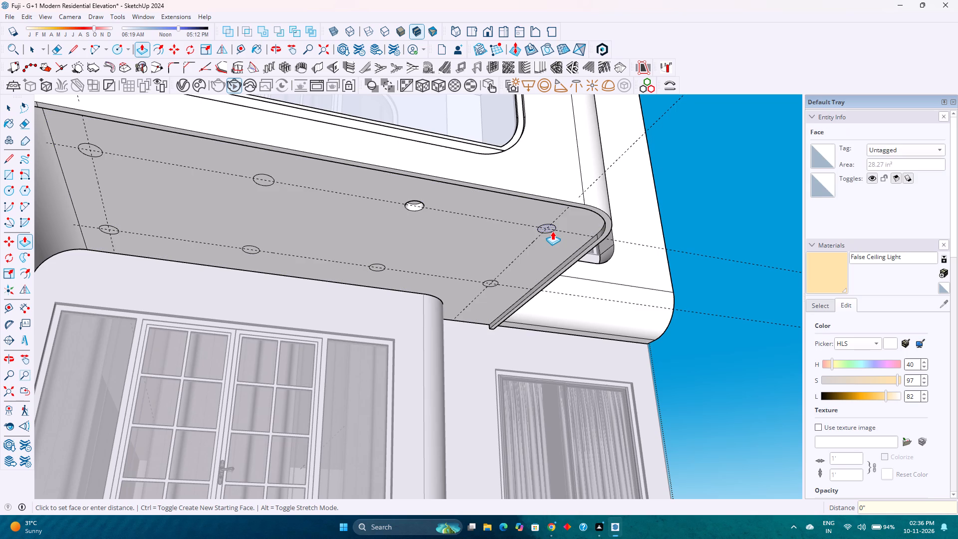
{"action": "scroll", "coordinate": [486, 282], "scroll_direction": "up", "scroll_amount": 5}
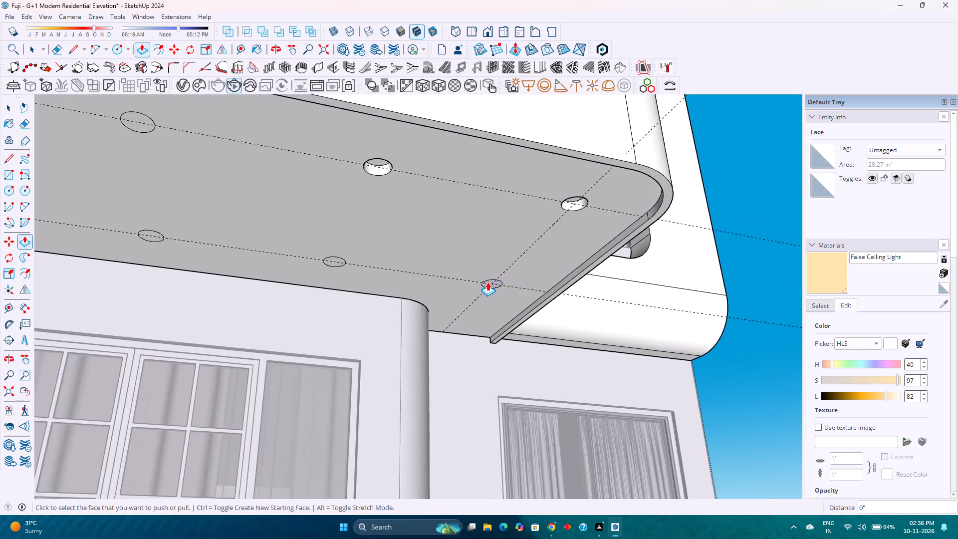
{"action": "scroll", "coordinate": [487, 282], "scroll_direction": "up", "scroll_amount": 3}
{"action": "double_click", "coordinate": [487, 285]}
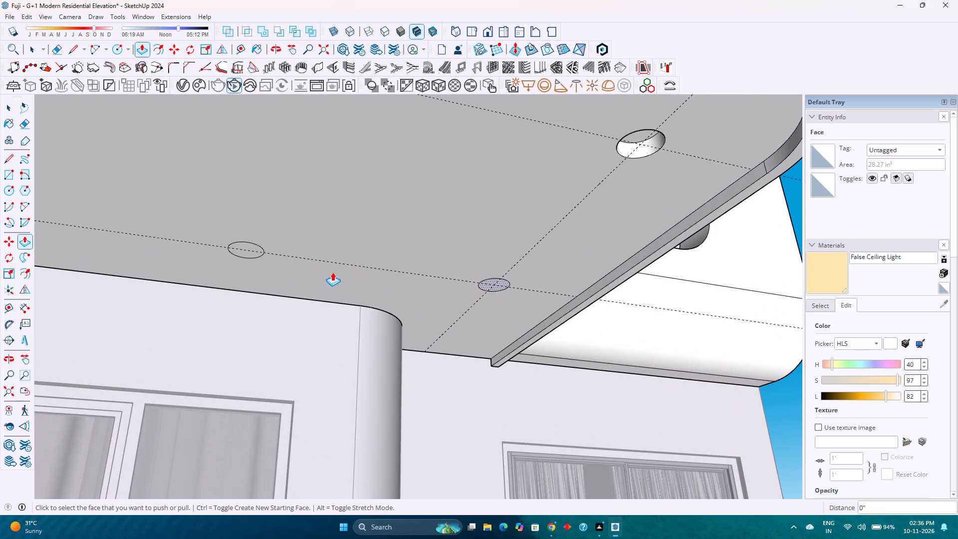
{"action": "double_click", "coordinate": [238, 254]}
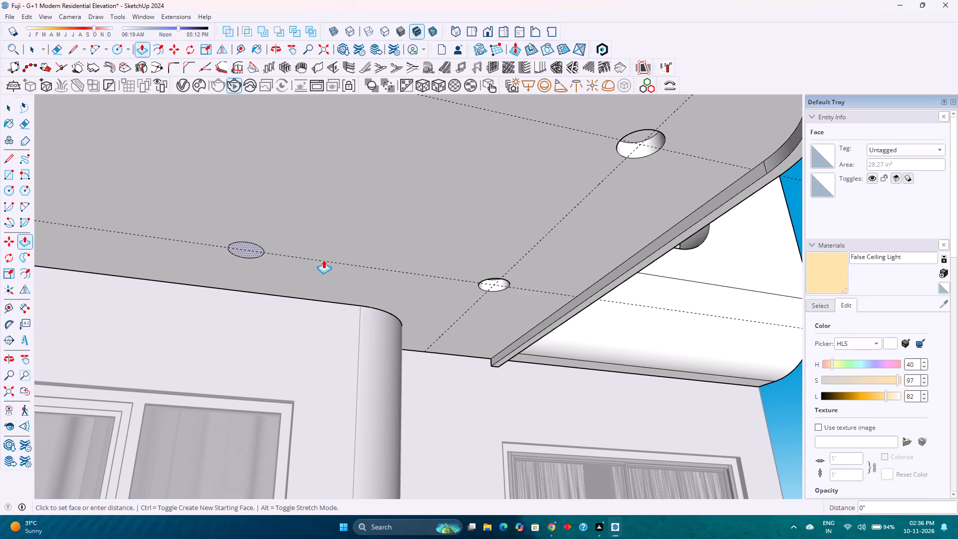
{"action": "scroll", "coordinate": [323, 260], "scroll_direction": "down", "scroll_amount": 9}
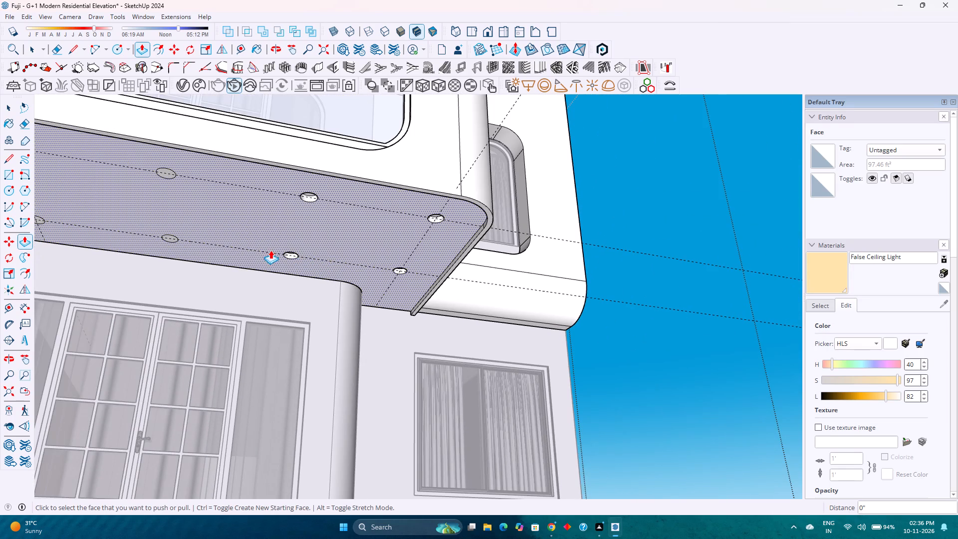
{"action": "middle_click_drag", "start_coordinate": [270, 250], "coordinate": [521, 284], "text": "shift"}
{"action": "scroll", "coordinate": [430, 273], "scroll_direction": "up", "scroll_amount": 4}
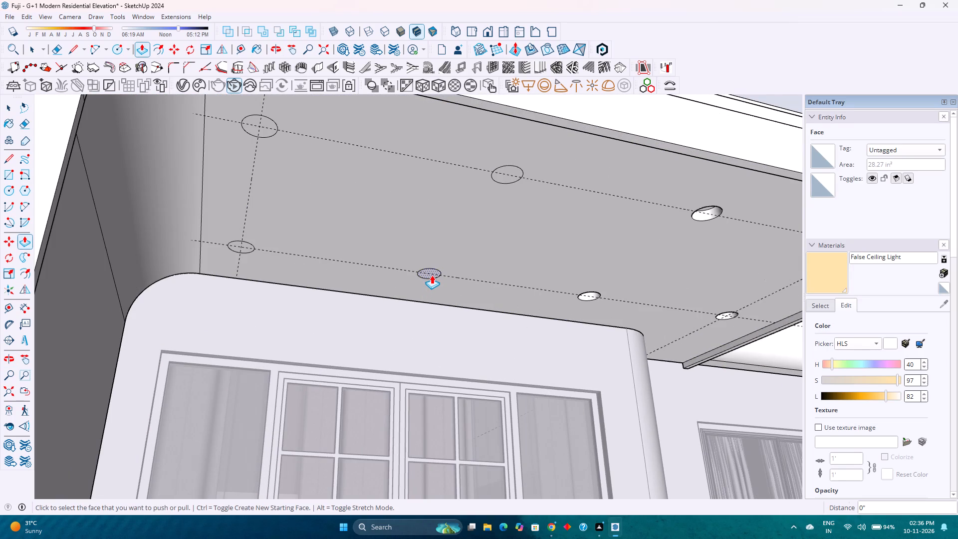
{"action": "double_click", "coordinate": [432, 275]}
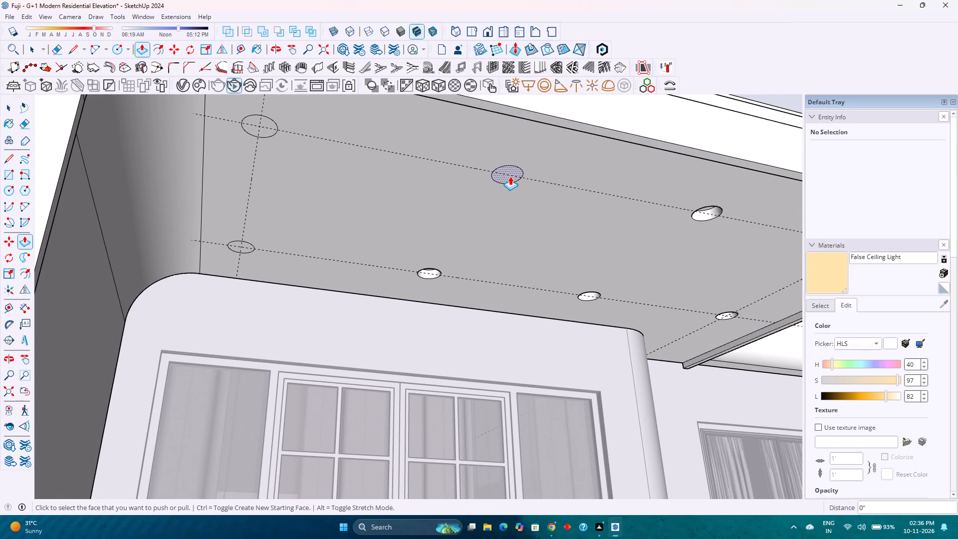
{"action": "left_click", "coordinate": [512, 173]}
{"action": "left_click", "coordinate": [512, 173]}
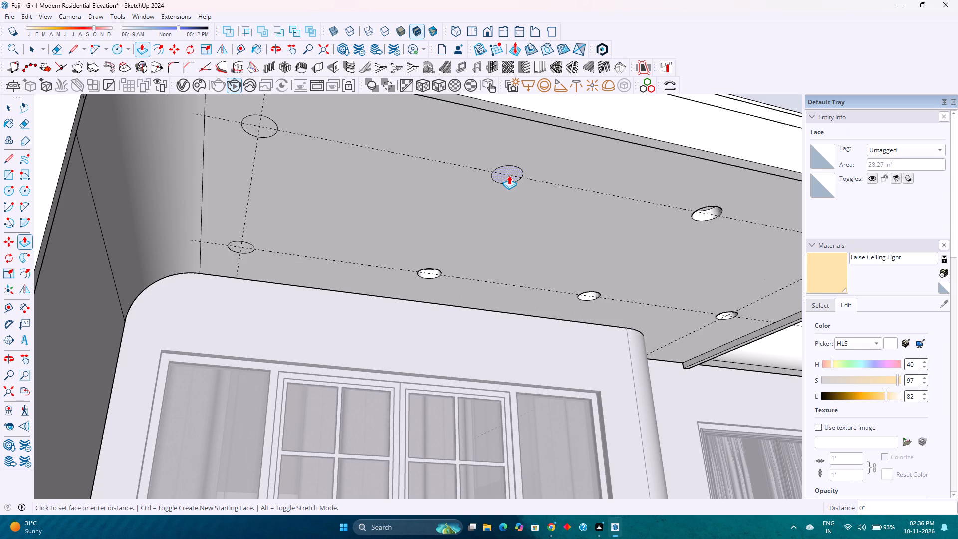
{"action": "double_click", "coordinate": [246, 244]}
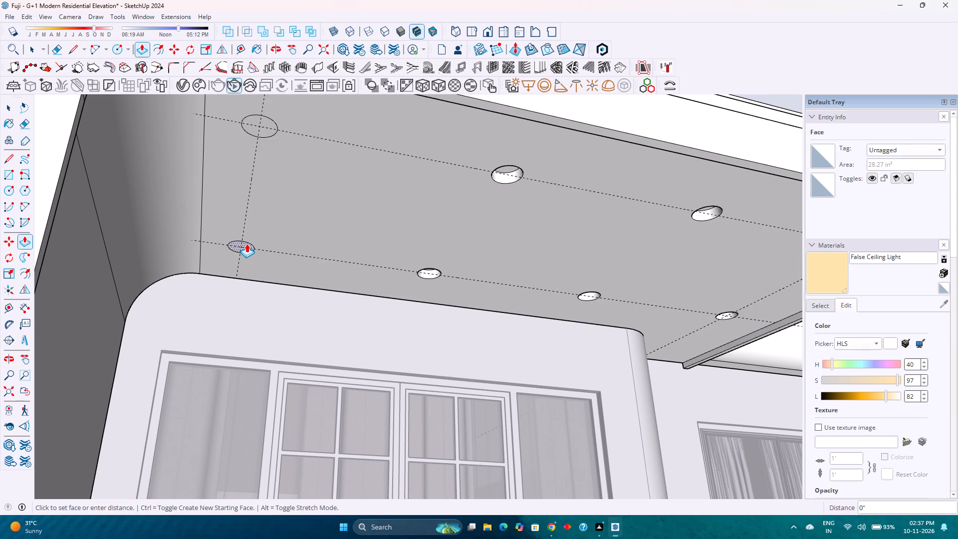
{"action": "double_click", "coordinate": [265, 131]}
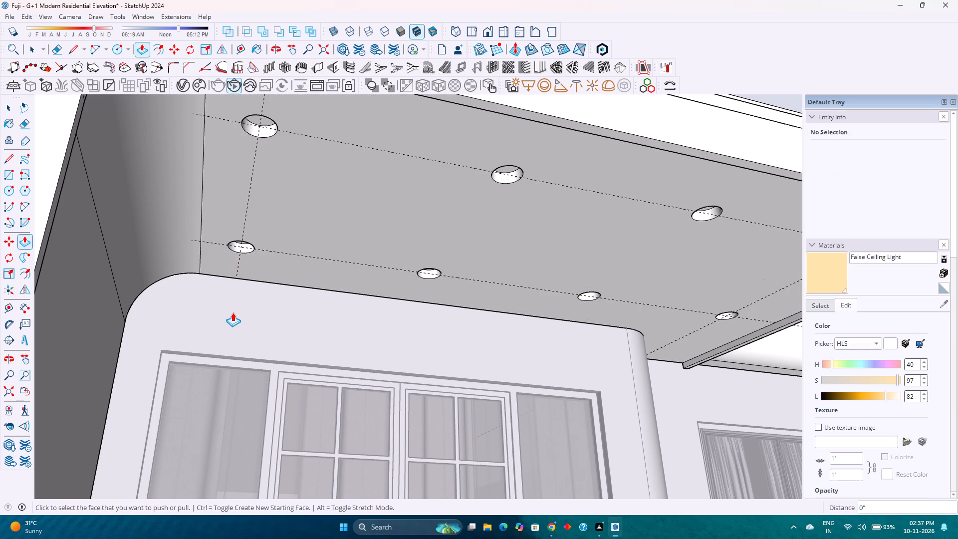
Copy one spotlight component from inside the balcony ceiling group and paste it outside that group, beside the entrance ceiling.
{"action": "scroll", "coordinate": [233, 312], "scroll_direction": "down", "scroll_amount": 11}
{"action": "key", "text": "space"}
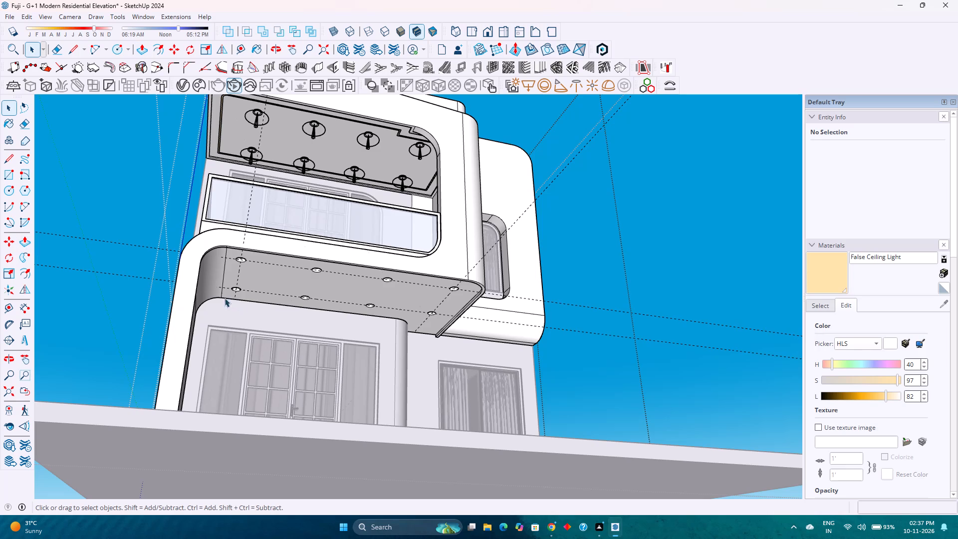
{"action": "left_click", "coordinate": [367, 142]}
{"action": "double_click", "coordinate": [370, 138]}
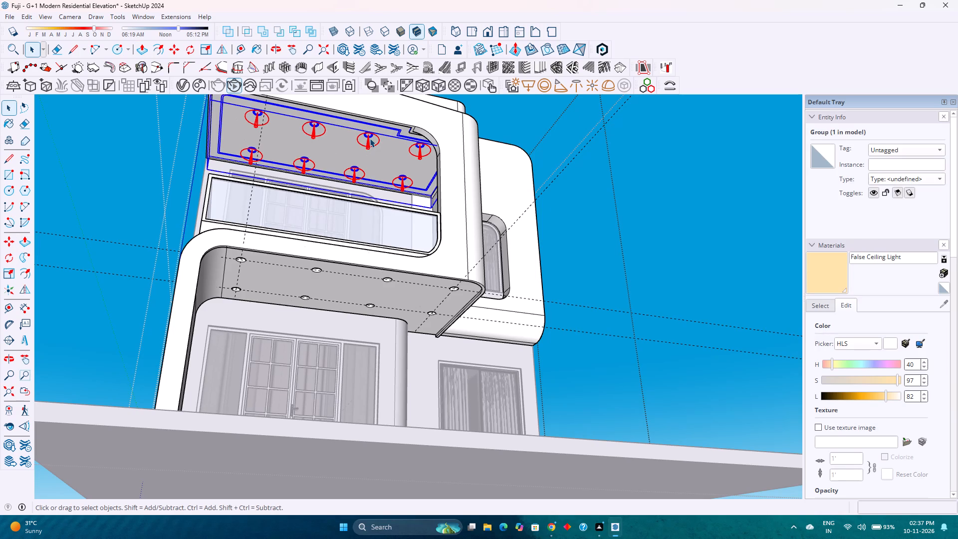
{"action": "left_click", "coordinate": [368, 134]}
{"action": "scroll", "coordinate": [368, 134], "scroll_direction": "up", "scroll_amount": 3}
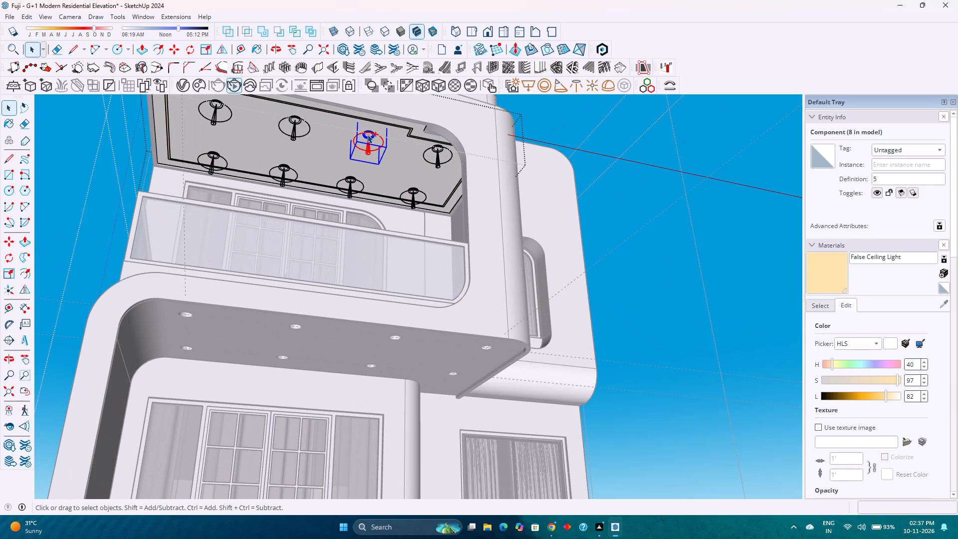
{"action": "key", "text": "ctrl+c"}
{"action": "left_click", "coordinate": [660, 301]}
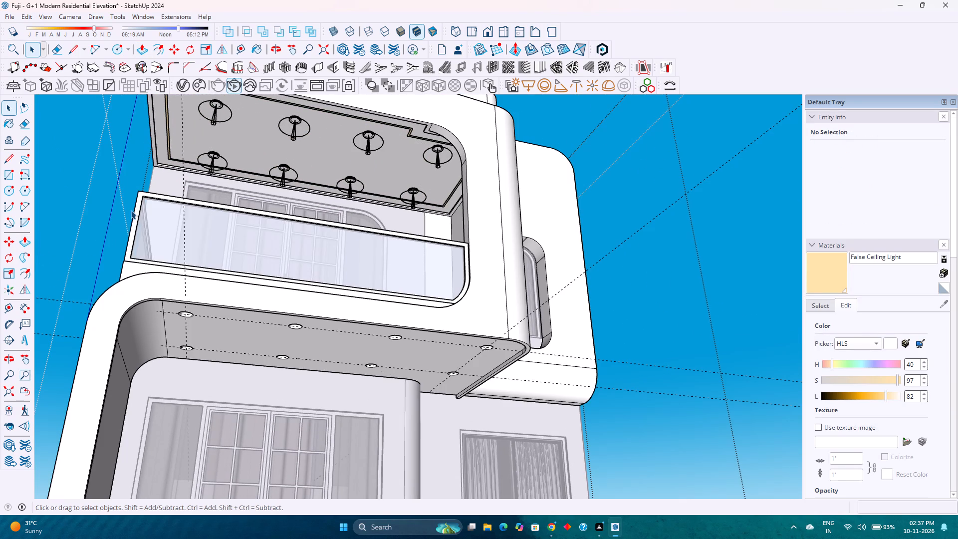
{"action": "left_click", "coordinate": [220, 322]}
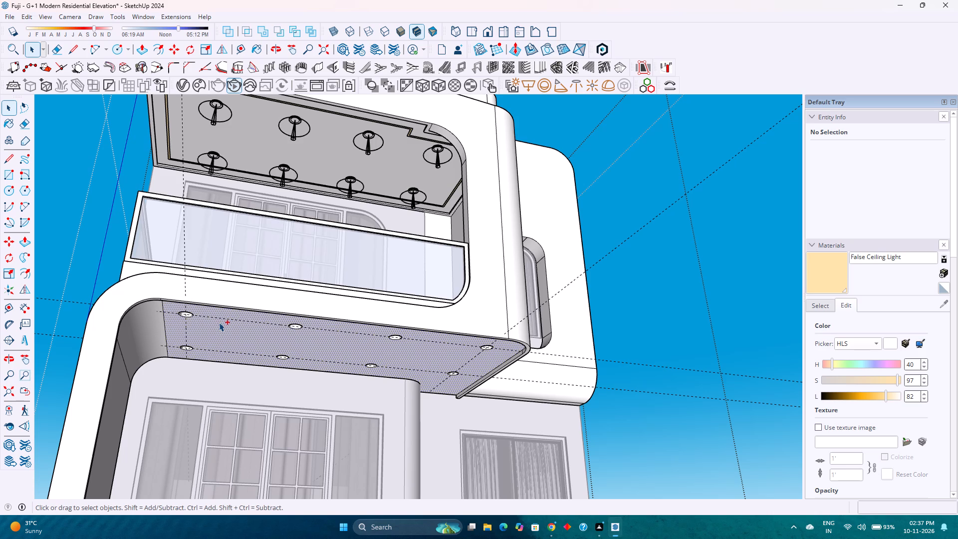
{"action": "key", "text": "ctrl+v"}
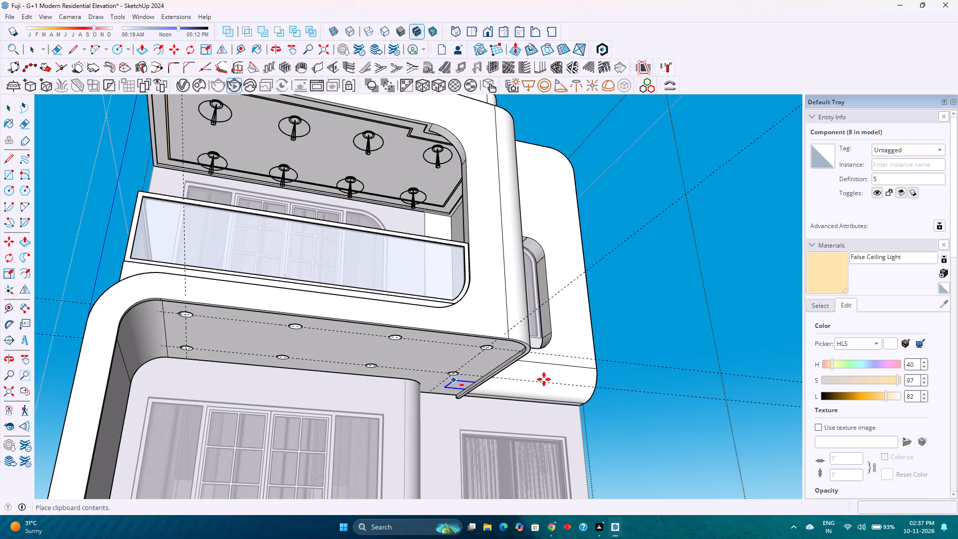
{"action": "left_click", "coordinate": [621, 398]}
Move the pasted spotlight by its centre endpoint into the front-row recess at the right-hand end of the entrance ceiling.
{"action": "scroll", "coordinate": [627, 383], "scroll_direction": "up", "scroll_amount": 3}
{"action": "scroll", "coordinate": [626, 383], "scroll_direction": "up", "scroll_amount": 20}
{"action": "scroll", "coordinate": [626, 383], "scroll_direction": "up", "scroll_amount": 2}
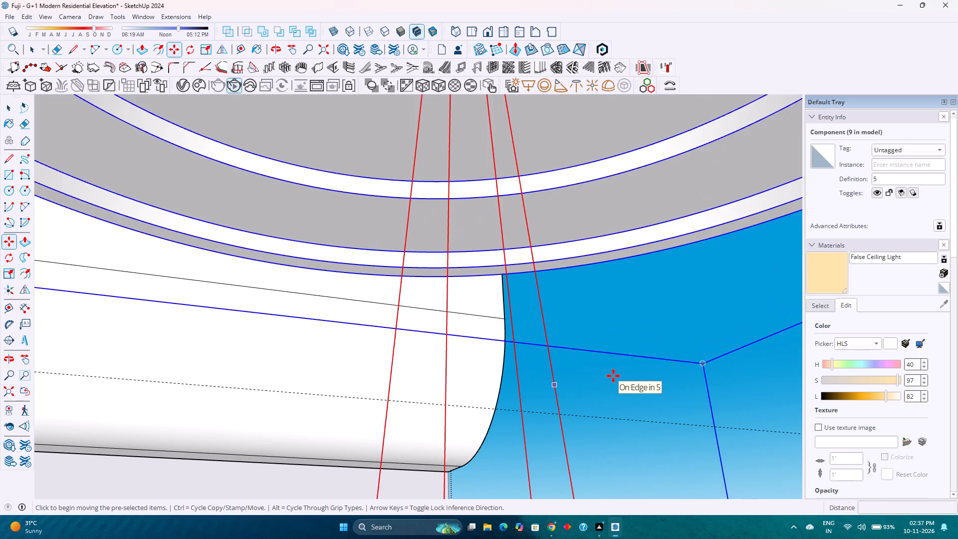
{"action": "scroll", "coordinate": [613, 376], "scroll_direction": "down", "scroll_amount": 4}
{"action": "scroll", "coordinate": [605, 345], "scroll_direction": "up", "scroll_amount": 10}
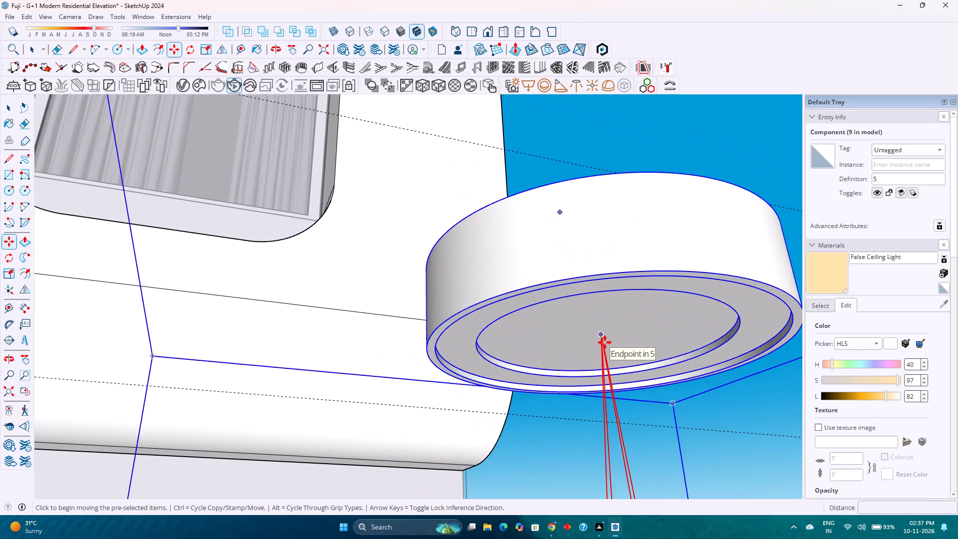
{"action": "scroll", "coordinate": [605, 342], "scroll_direction": "up", "scroll_amount": 5}
{"action": "left_click", "coordinate": [600, 329]}
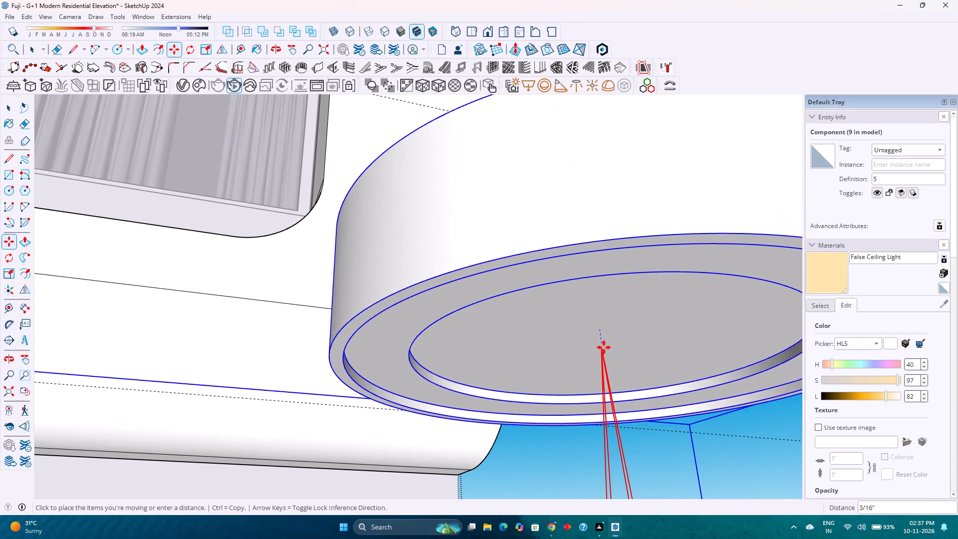
{"action": "scroll", "coordinate": [604, 347], "scroll_direction": "down", "scroll_amount": 20}
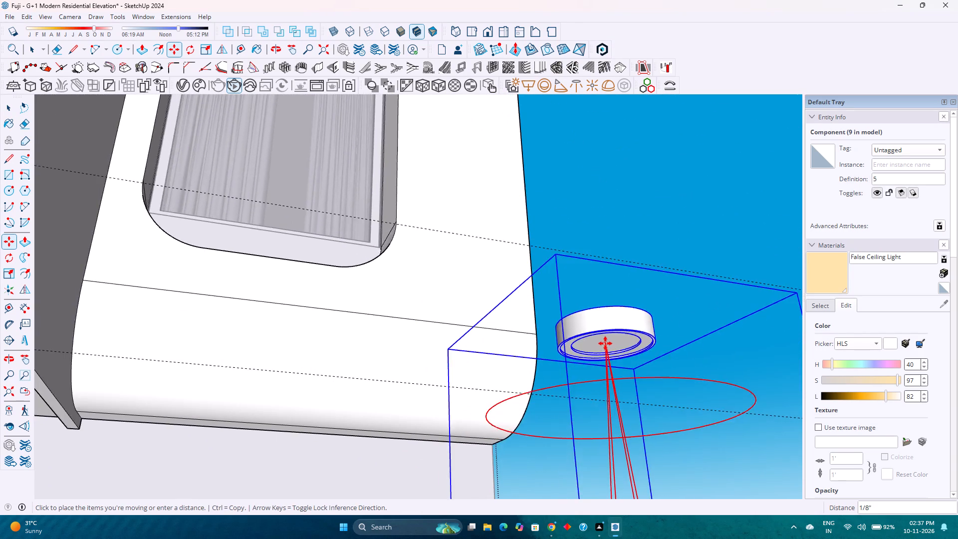
{"action": "scroll", "coordinate": [605, 343], "scroll_direction": "down", "scroll_amount": 14}
{"action": "scroll", "coordinate": [312, 276], "scroll_direction": "up", "scroll_amount": 1}
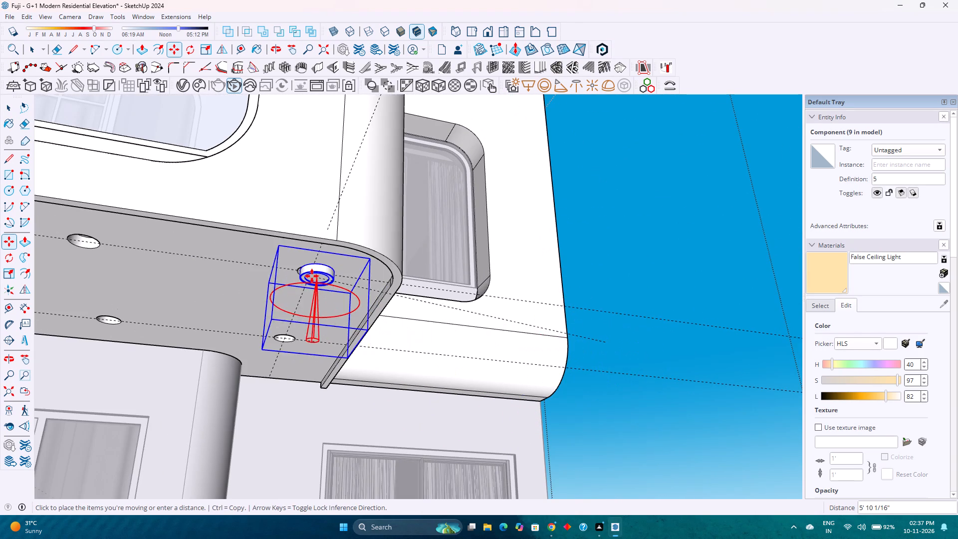
{"action": "scroll", "coordinate": [312, 276], "scroll_direction": "up", "scroll_amount": 20}
{"action": "scroll", "coordinate": [312, 276], "scroll_direction": "up", "scroll_amount": 2}
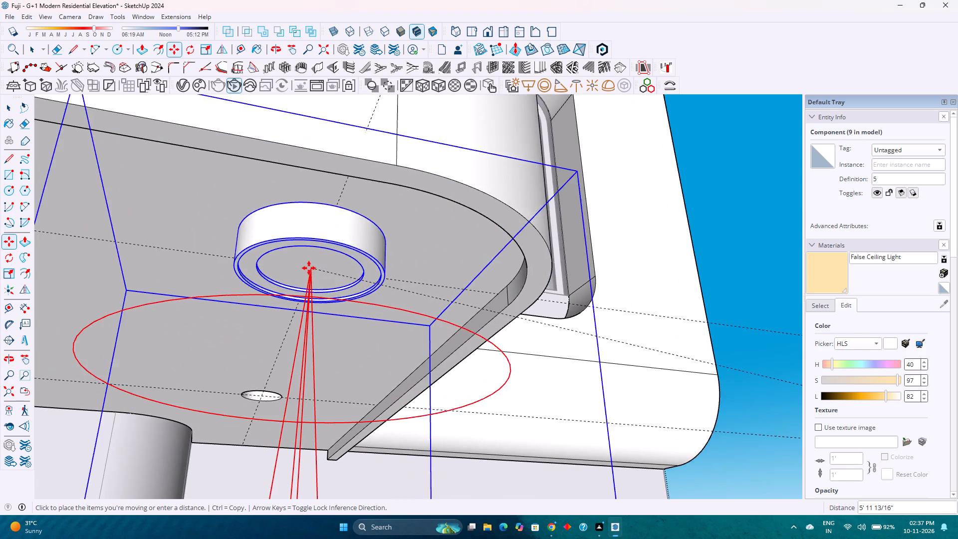
{"action": "scroll", "coordinate": [309, 268], "scroll_direction": "up", "scroll_amount": 3}
{"action": "middle_click_drag", "start_coordinate": [304, 269], "coordinate": [511, 301]}
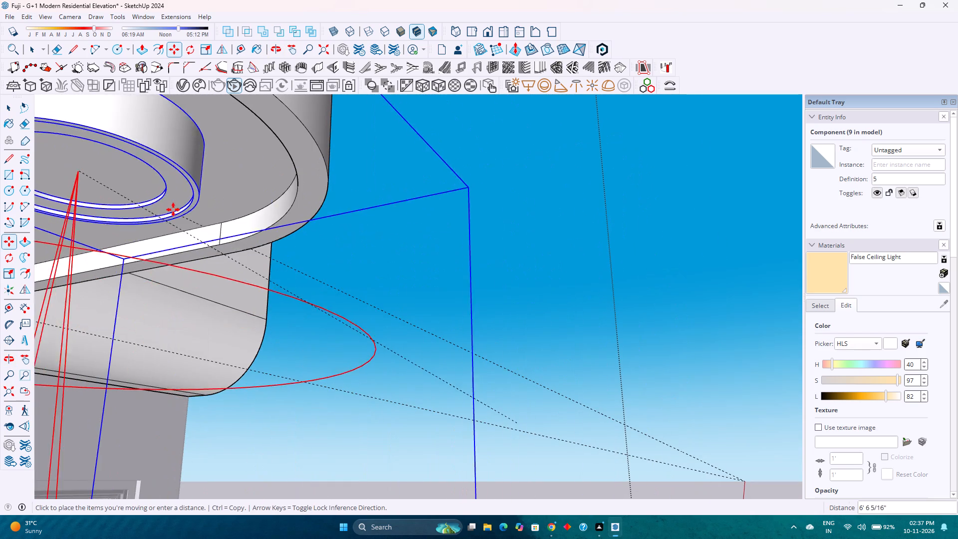
{"action": "middle_click_drag", "start_coordinate": [193, 221], "coordinate": [744, 359], "text": "shift"}
{"action": "middle_click", "coordinate": [744, 359], "text": "shift"}
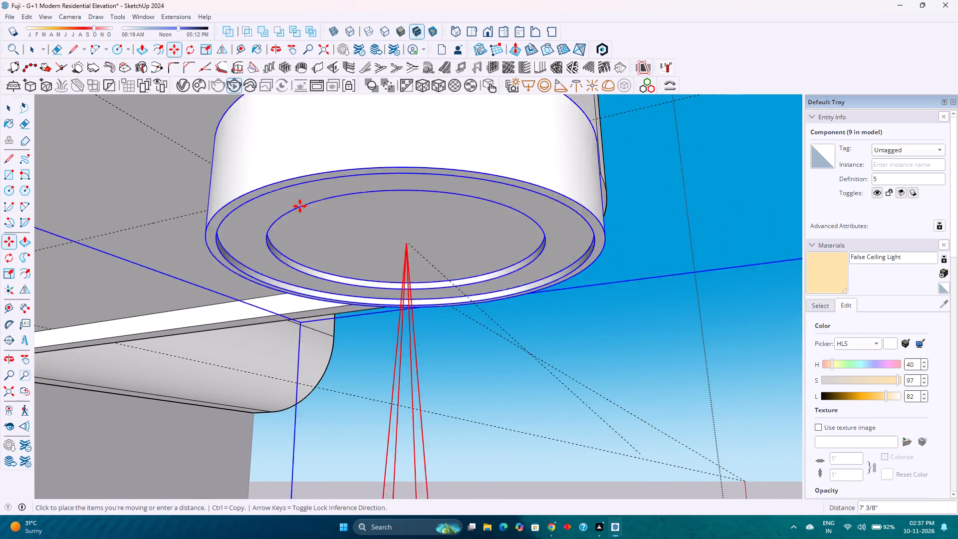
{"action": "key", "text": "k"}
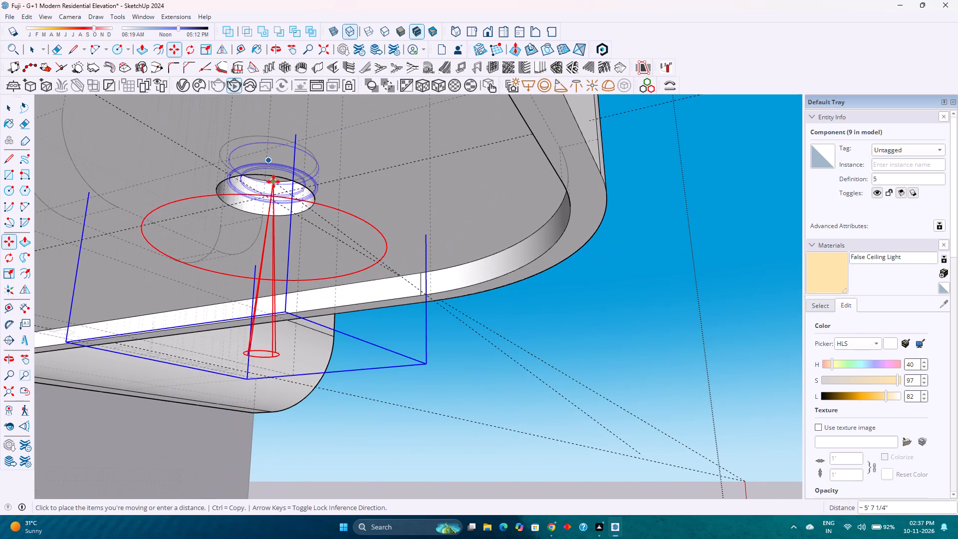
{"action": "left_click", "coordinate": [266, 194]}
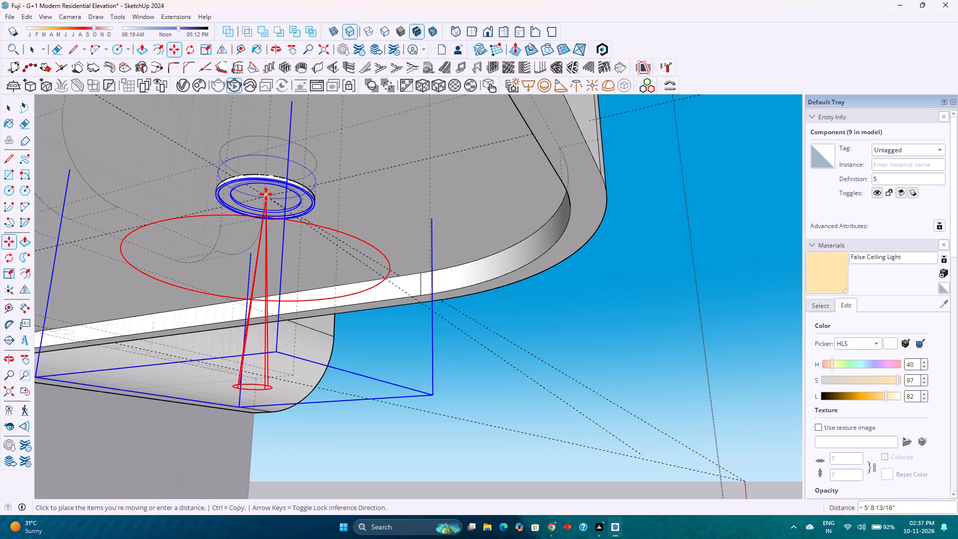
{"action": "scroll", "coordinate": [273, 206], "scroll_direction": "up", "scroll_amount": 3}
{"action": "middle_click_drag", "start_coordinate": [273, 206], "coordinate": [155, 221]}
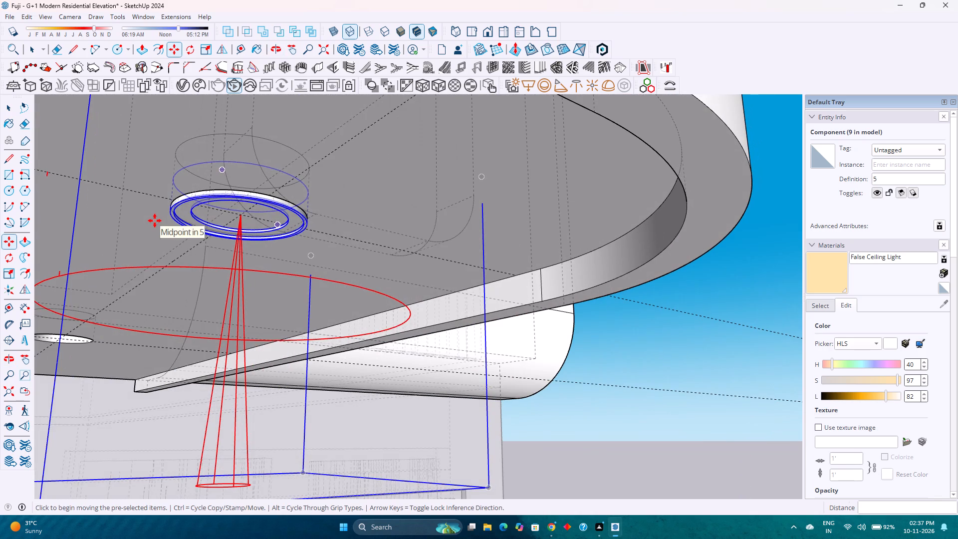
{"action": "key", "text": "k"}
{"action": "scroll", "coordinate": [233, 221], "scroll_direction": "up", "scroll_amount": 4}
{"action": "scroll", "coordinate": [235, 222], "scroll_direction": "down", "scroll_amount": 10}
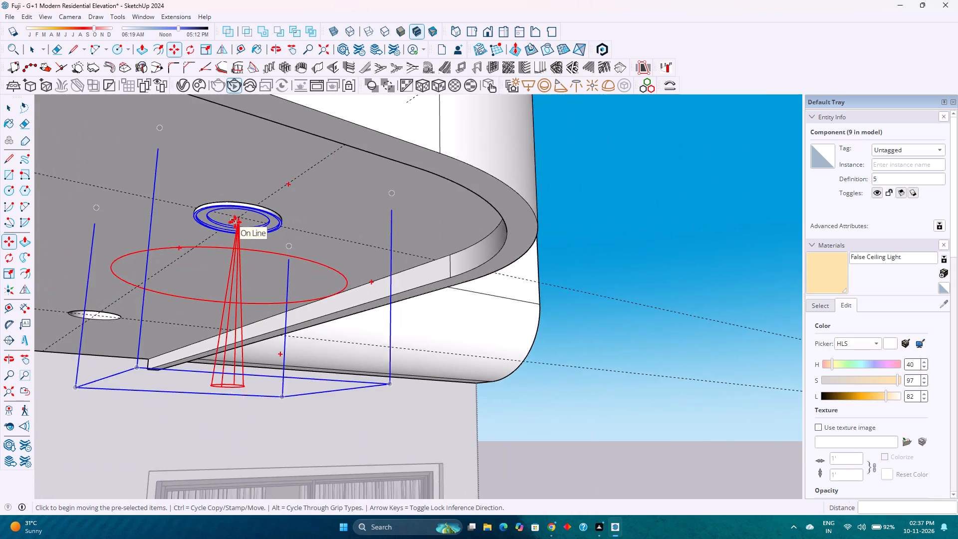
Copy that spotlight about 3' 10" along the green axis into the back-row recess at the same end of the entrance ceiling.
{"action": "scroll", "coordinate": [243, 228], "scroll_direction": "up", "scroll_amount": 20}
{"action": "scroll", "coordinate": [243, 228], "scroll_direction": "up", "scroll_amount": 5}
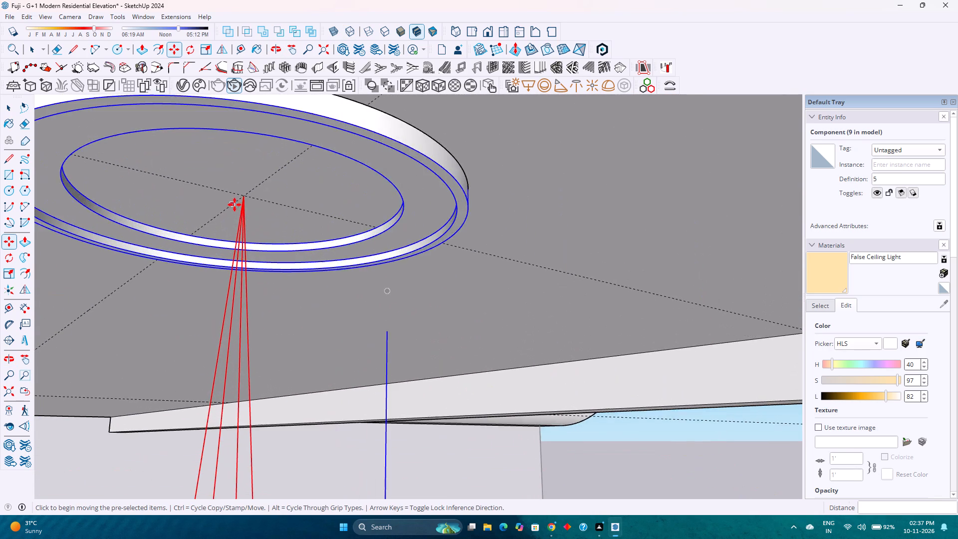
{"action": "scroll", "coordinate": [235, 205], "scroll_direction": "up", "scroll_amount": 7}
{"action": "left_click", "coordinate": [248, 193]}
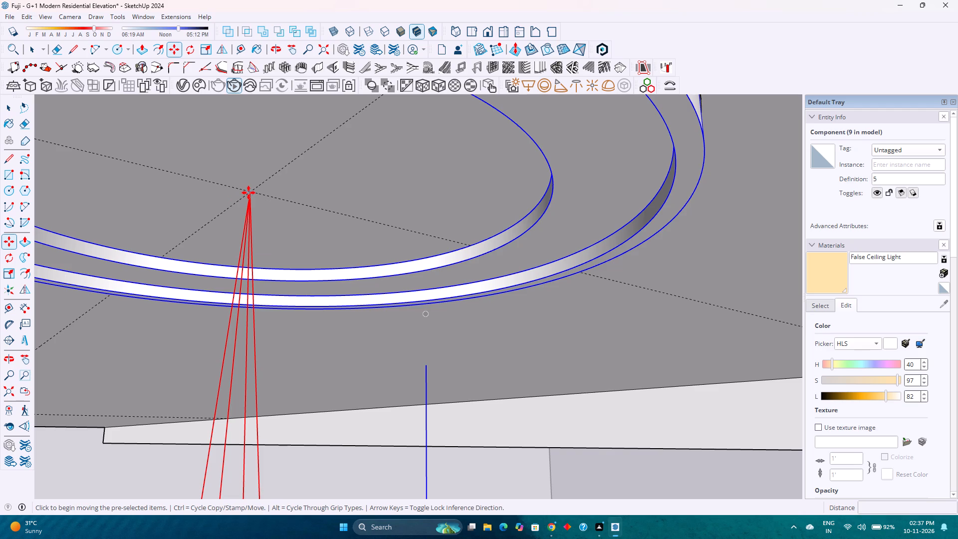
{"action": "scroll", "coordinate": [248, 193], "scroll_direction": "down", "scroll_amount": 20}
{"action": "scroll", "coordinate": [248, 193], "scroll_direction": "down", "scroll_amount": 4}
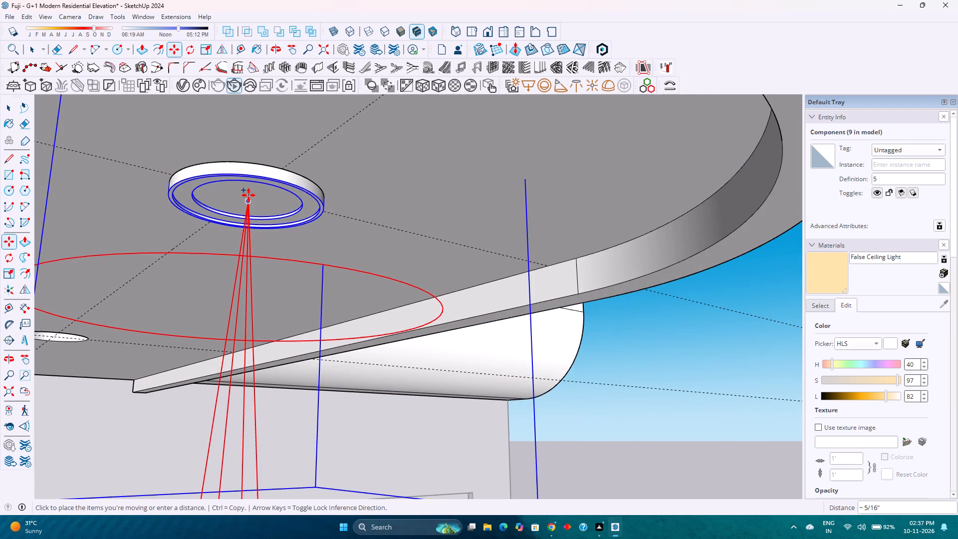
{"action": "scroll", "coordinate": [243, 222], "scroll_direction": "down", "scroll_amount": 8}
{"action": "middle_click_drag", "start_coordinate": [162, 276], "coordinate": [298, 233], "text": "shift"}
{"action": "scroll", "coordinate": [238, 273], "scroll_direction": "up", "scroll_amount": 1}
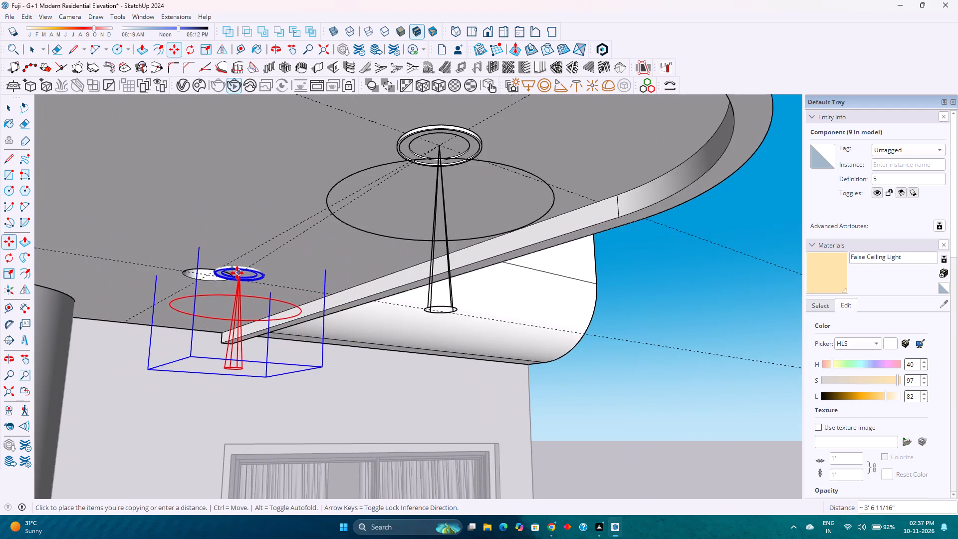
{"action": "key", "text": "Left"}
{"action": "scroll", "coordinate": [214, 274], "scroll_direction": "up", "scroll_amount": 3}
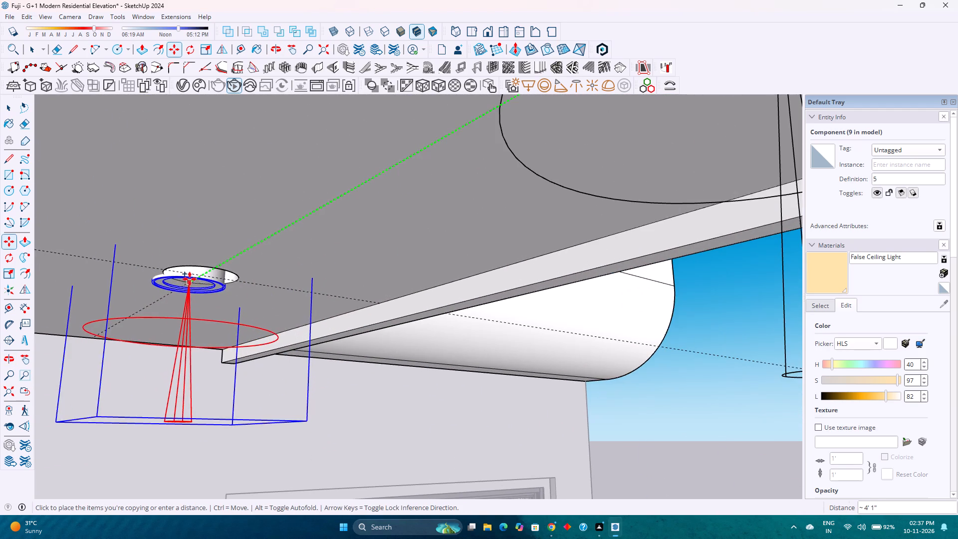
{"action": "scroll", "coordinate": [186, 283], "scroll_direction": "up", "scroll_amount": 3}
{"action": "middle_click_drag", "start_coordinate": [186, 283], "coordinate": [343, 216]}
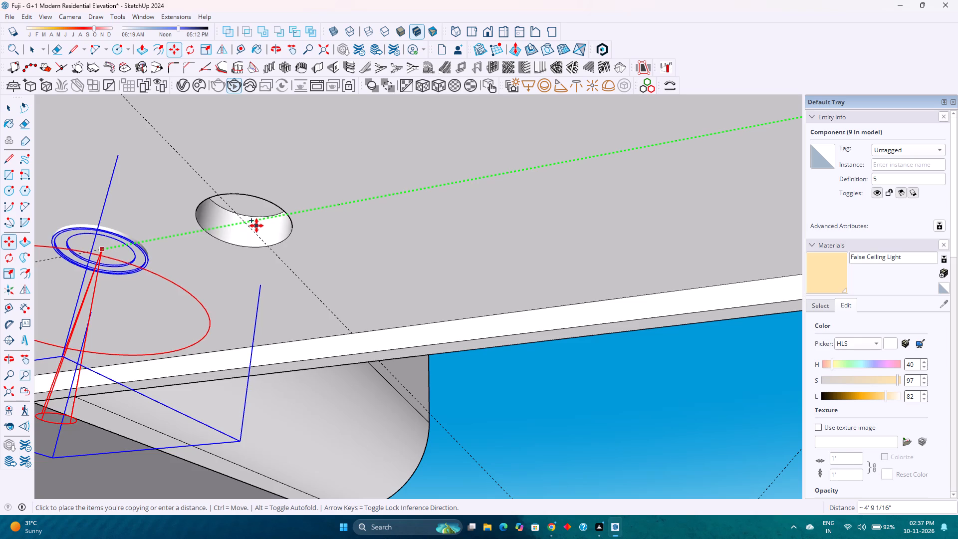
{"action": "scroll", "coordinate": [245, 223], "scroll_direction": "up", "scroll_amount": 7}
{"action": "middle_click_drag", "start_coordinate": [245, 221], "coordinate": [342, 197]}
{"action": "middle_click", "coordinate": [342, 197]}
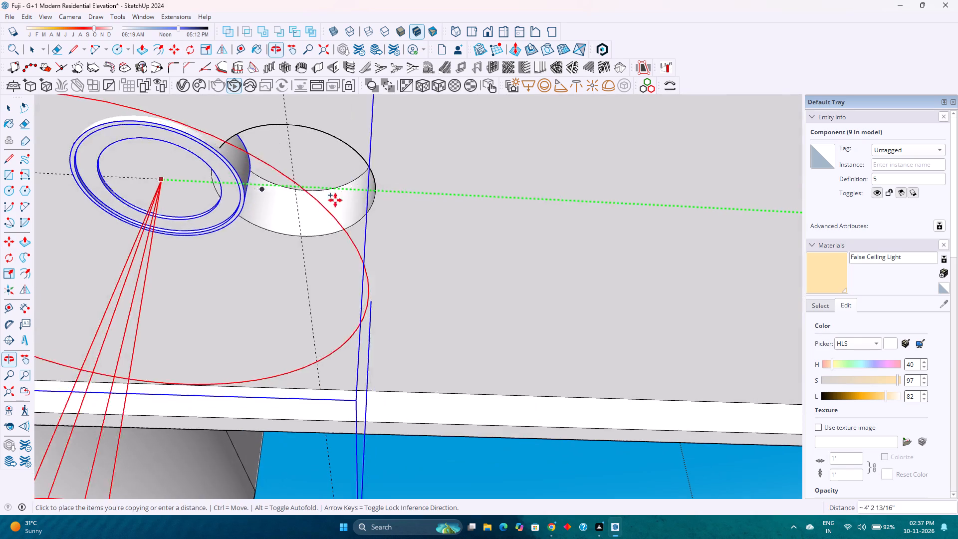
{"action": "left_click", "coordinate": [294, 185]}
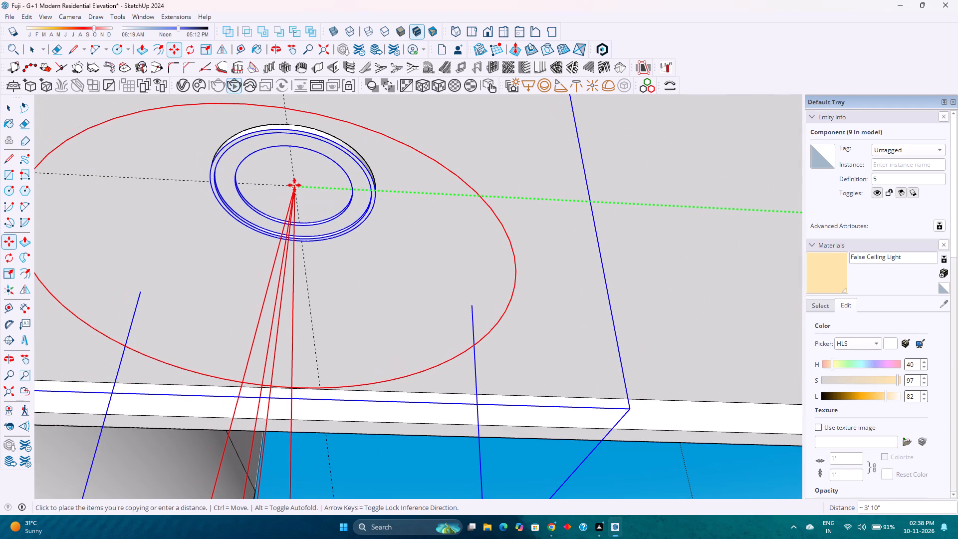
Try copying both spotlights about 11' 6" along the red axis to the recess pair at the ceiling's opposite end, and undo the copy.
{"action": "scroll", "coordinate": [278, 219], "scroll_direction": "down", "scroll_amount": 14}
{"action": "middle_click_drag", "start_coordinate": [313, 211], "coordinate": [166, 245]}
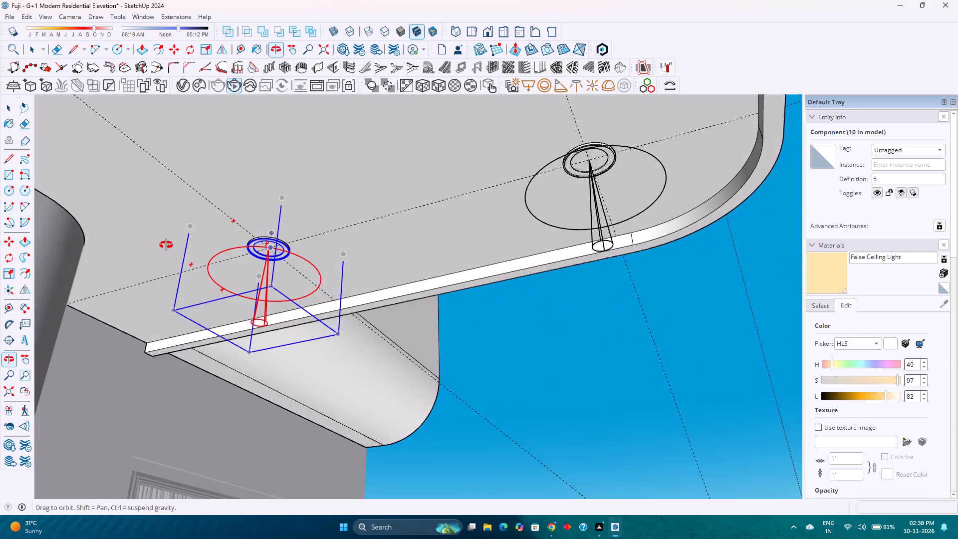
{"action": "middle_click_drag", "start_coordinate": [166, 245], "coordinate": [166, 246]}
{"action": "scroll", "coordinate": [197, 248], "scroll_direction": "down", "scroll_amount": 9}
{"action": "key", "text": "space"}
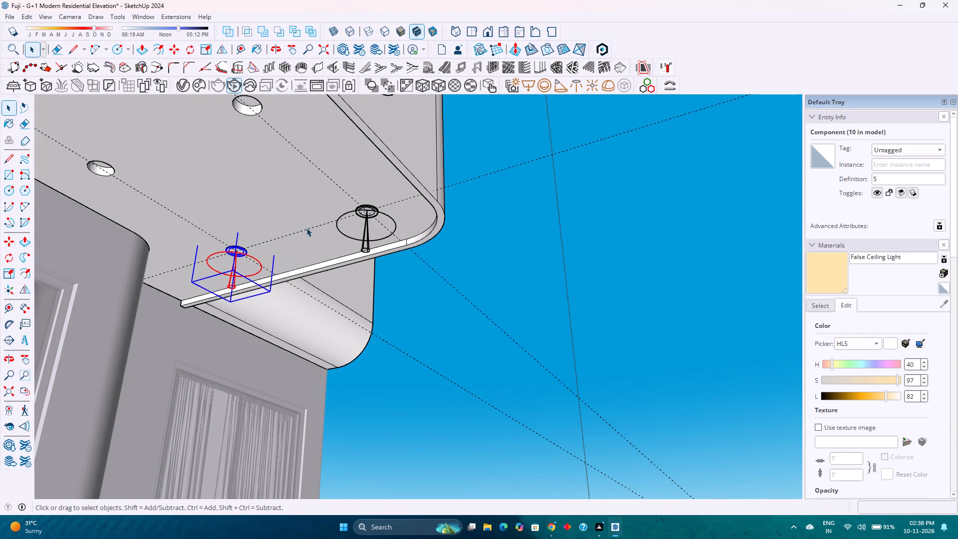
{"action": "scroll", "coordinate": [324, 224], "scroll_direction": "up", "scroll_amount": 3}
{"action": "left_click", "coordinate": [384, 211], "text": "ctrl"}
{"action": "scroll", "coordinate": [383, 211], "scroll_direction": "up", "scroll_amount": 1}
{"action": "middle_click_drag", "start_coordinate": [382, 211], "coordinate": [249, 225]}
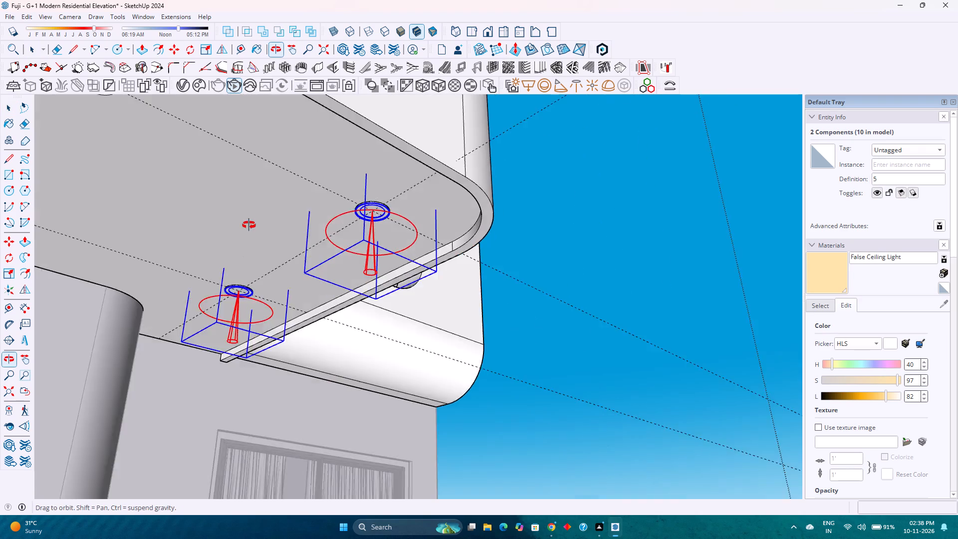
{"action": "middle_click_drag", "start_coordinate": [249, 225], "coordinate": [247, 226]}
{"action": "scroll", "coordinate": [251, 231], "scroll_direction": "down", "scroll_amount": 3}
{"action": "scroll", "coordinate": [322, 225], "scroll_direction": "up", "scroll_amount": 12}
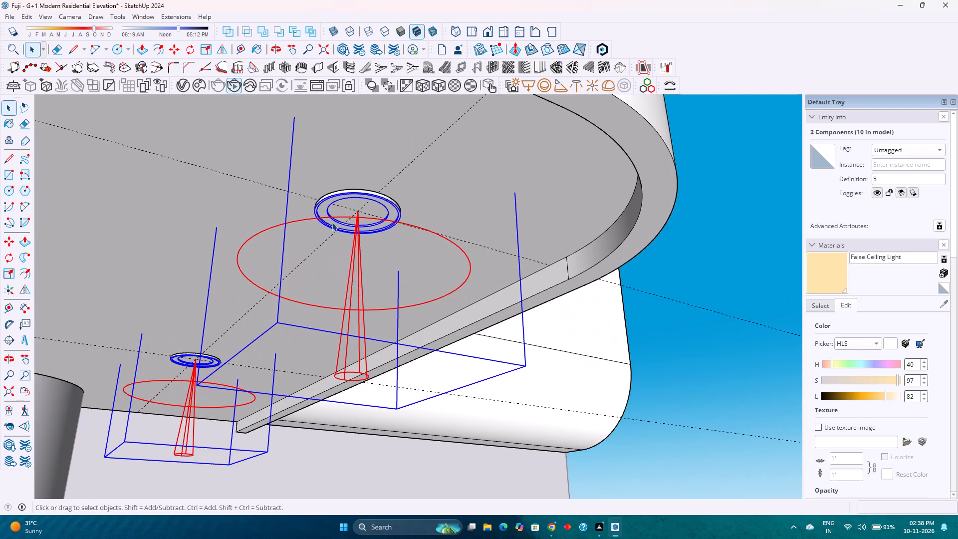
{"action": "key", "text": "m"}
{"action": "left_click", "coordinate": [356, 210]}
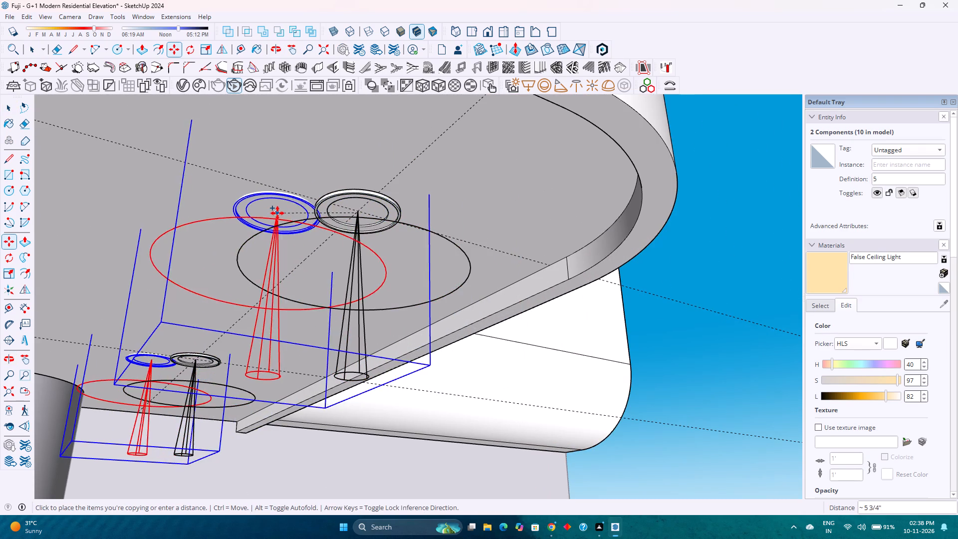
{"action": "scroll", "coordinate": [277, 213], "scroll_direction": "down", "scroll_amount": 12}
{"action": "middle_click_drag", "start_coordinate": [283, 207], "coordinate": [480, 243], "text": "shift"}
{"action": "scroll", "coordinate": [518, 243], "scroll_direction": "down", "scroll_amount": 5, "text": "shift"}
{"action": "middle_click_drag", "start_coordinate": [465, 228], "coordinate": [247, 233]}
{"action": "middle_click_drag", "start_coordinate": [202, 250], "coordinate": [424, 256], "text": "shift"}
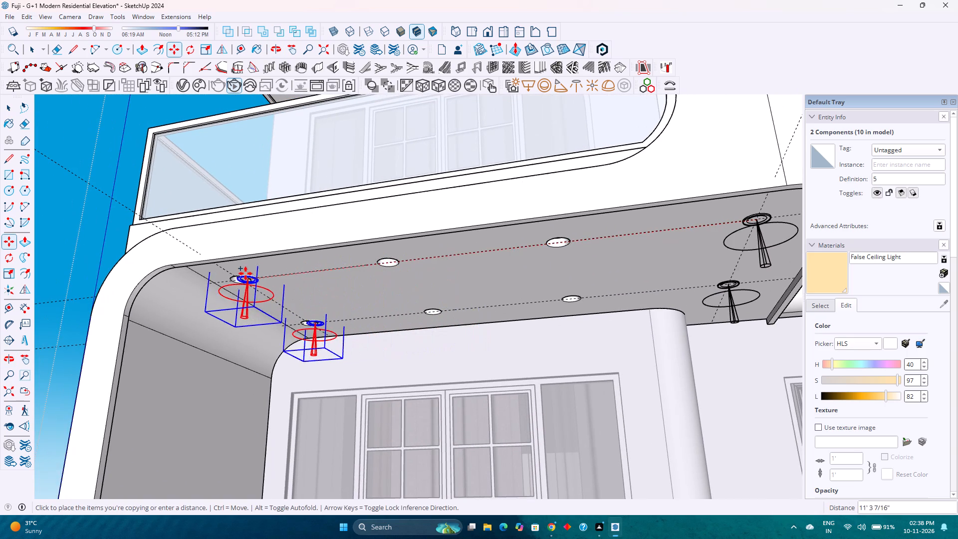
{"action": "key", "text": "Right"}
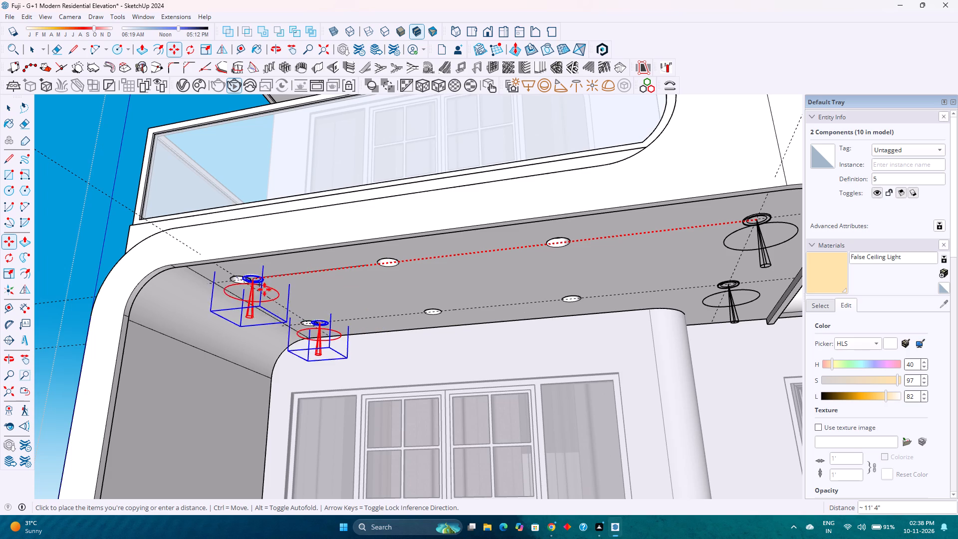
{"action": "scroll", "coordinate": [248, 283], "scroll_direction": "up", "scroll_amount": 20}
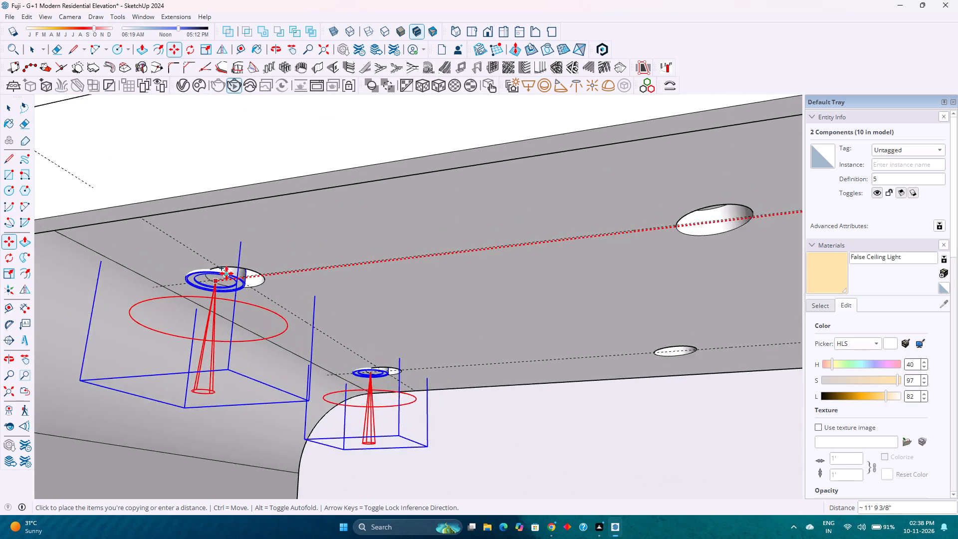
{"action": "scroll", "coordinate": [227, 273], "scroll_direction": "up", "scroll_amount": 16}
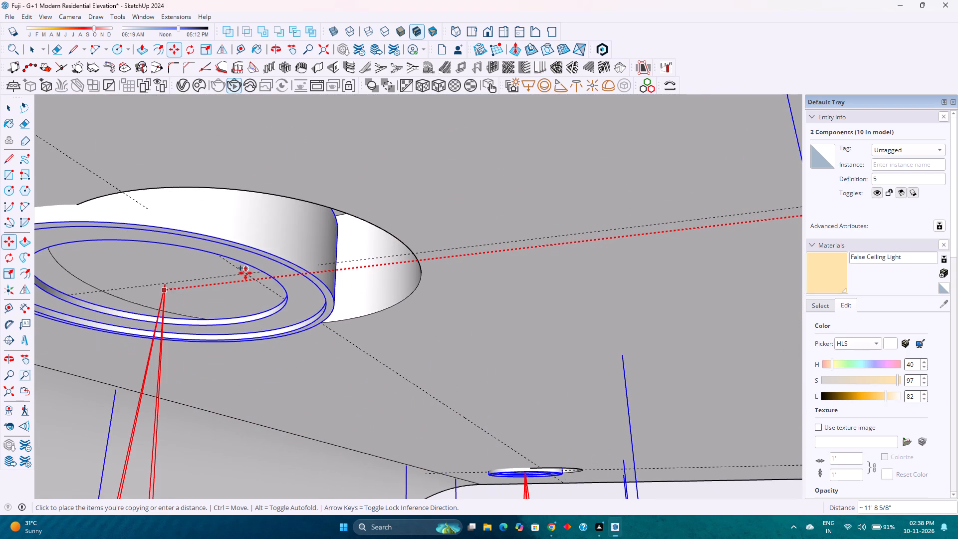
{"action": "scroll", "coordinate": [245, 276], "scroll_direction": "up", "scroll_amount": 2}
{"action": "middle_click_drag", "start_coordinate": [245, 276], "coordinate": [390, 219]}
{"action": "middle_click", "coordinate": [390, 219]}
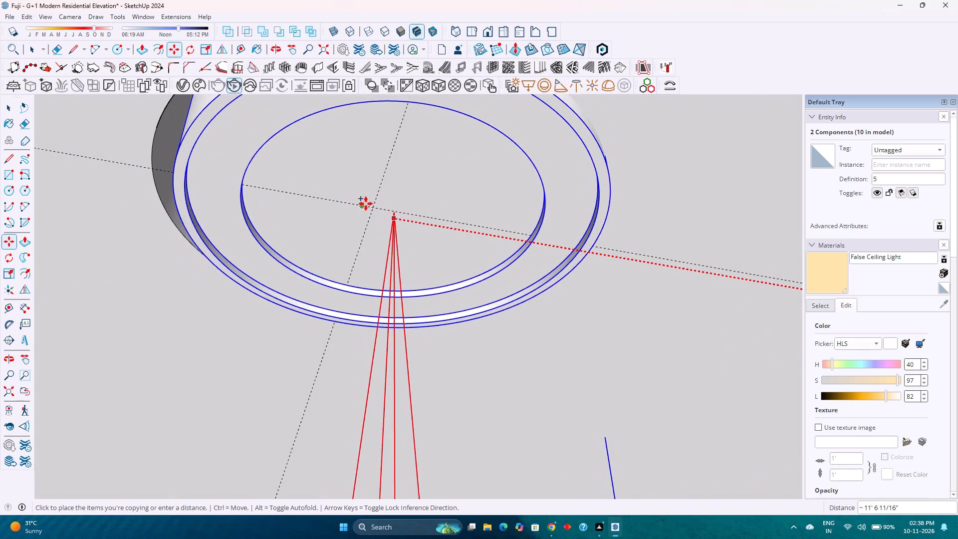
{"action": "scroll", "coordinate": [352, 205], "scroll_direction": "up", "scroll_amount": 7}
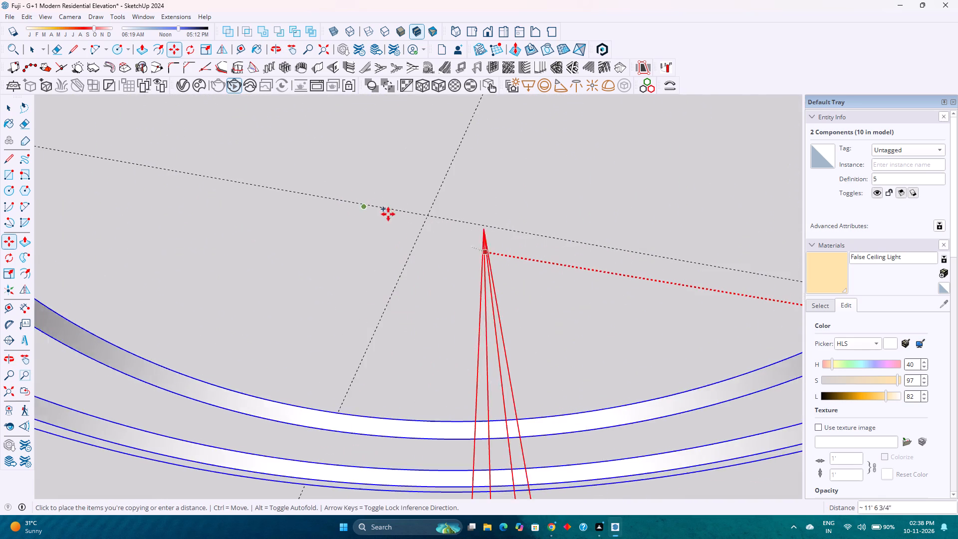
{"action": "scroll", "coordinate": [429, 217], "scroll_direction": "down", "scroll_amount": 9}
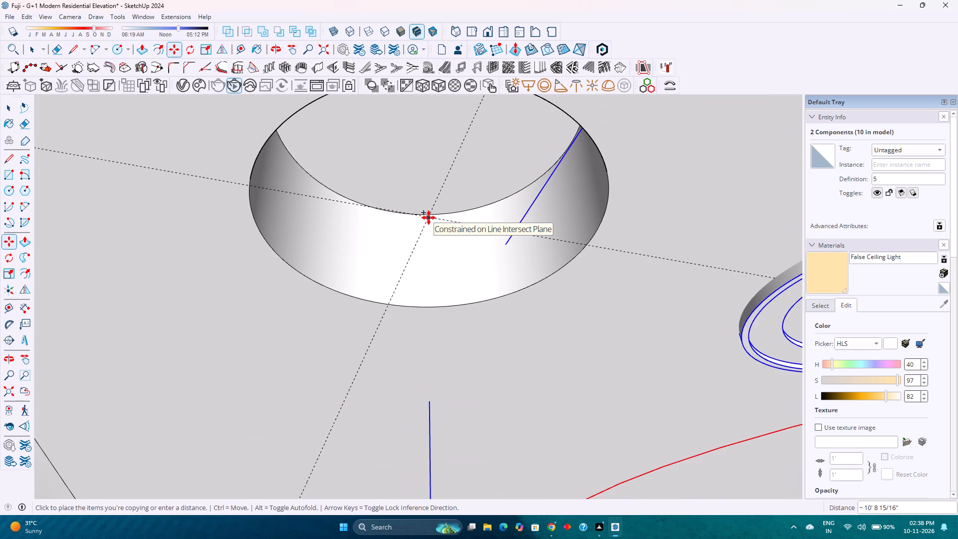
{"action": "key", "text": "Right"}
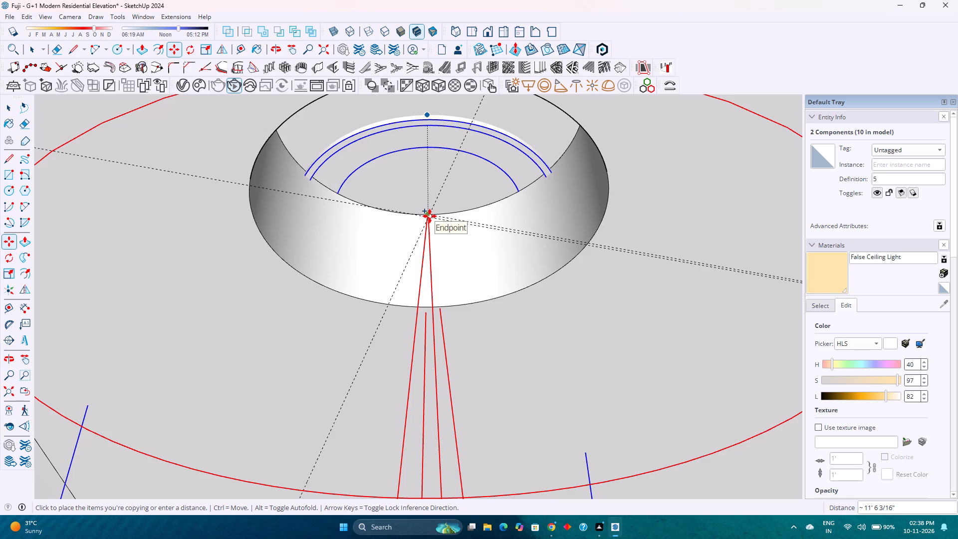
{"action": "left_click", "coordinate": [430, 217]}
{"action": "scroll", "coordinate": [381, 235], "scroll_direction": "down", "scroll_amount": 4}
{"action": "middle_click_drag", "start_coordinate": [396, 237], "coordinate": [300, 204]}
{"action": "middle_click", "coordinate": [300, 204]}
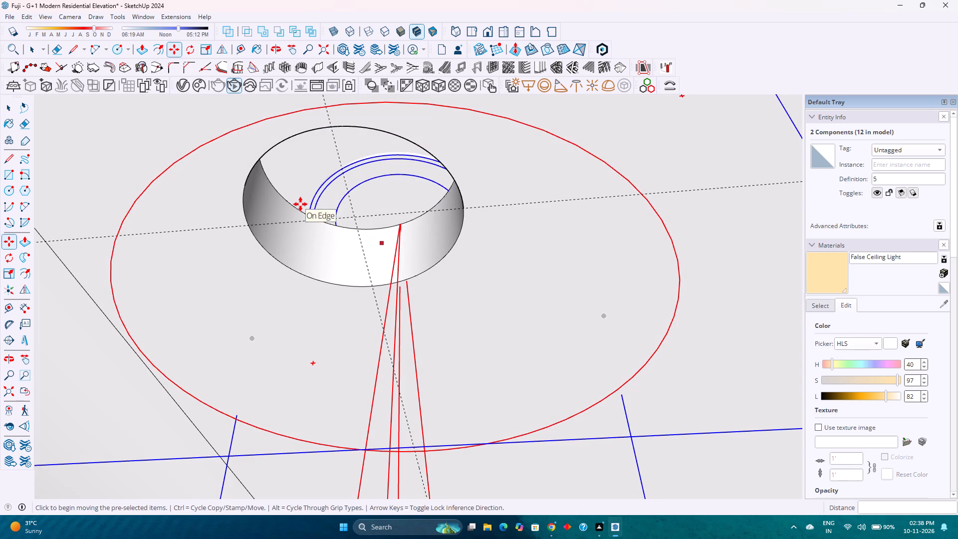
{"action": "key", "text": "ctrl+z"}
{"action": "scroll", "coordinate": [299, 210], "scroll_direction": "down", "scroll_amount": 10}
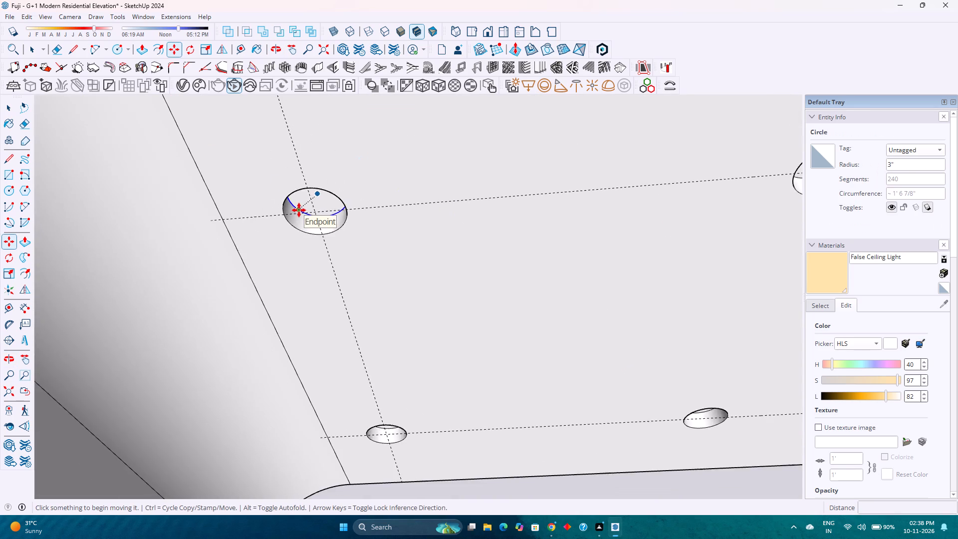
Copy both spotlights at the right-hand end of the entrance ceiling 11' 7" along the red axis into the recess pair at the opposite end.
{"action": "scroll", "coordinate": [299, 210], "scroll_direction": "down", "scroll_amount": 16}
{"action": "scroll", "coordinate": [324, 223], "scroll_direction": "up", "scroll_amount": 1}
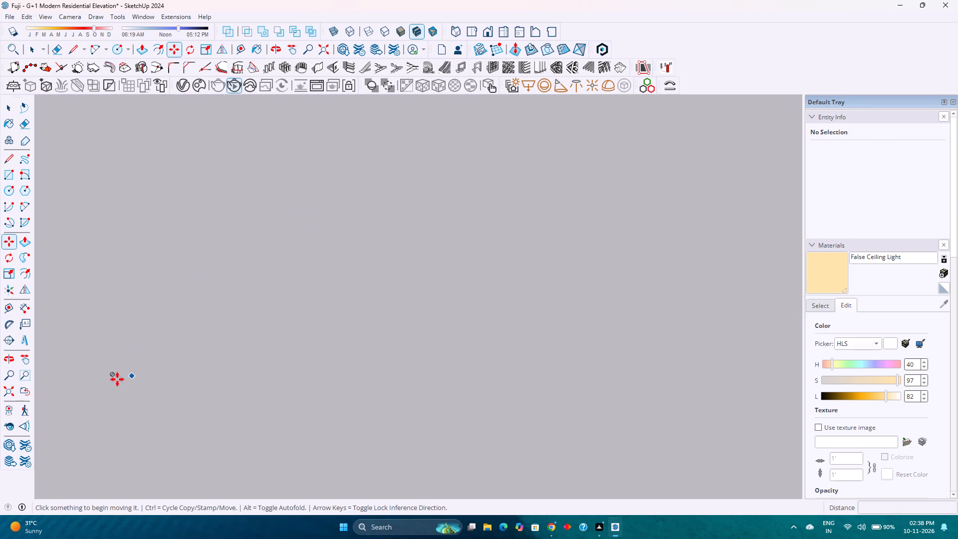
{"action": "left_click", "coordinate": [5, 391]}
{"action": "middle_click_drag", "start_coordinate": [435, 225], "coordinate": [468, 283]}
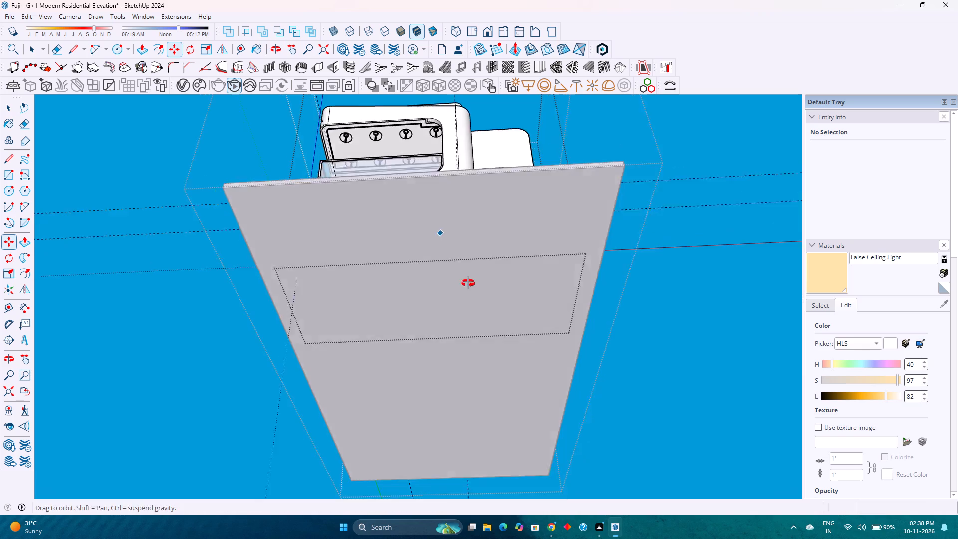
{"action": "middle_click_drag", "start_coordinate": [468, 283], "coordinate": [481, 341]}
{"action": "key", "text": "space"}
{"action": "scroll", "coordinate": [471, 232], "scroll_direction": "up", "scroll_amount": 12}
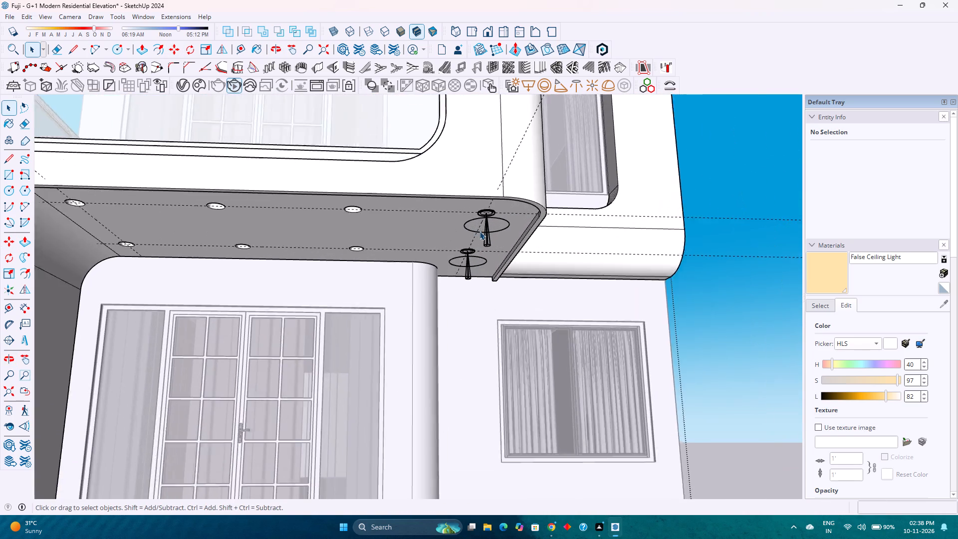
{"action": "left_click", "coordinate": [485, 214]}
{"action": "right_click", "coordinate": [485, 214]}
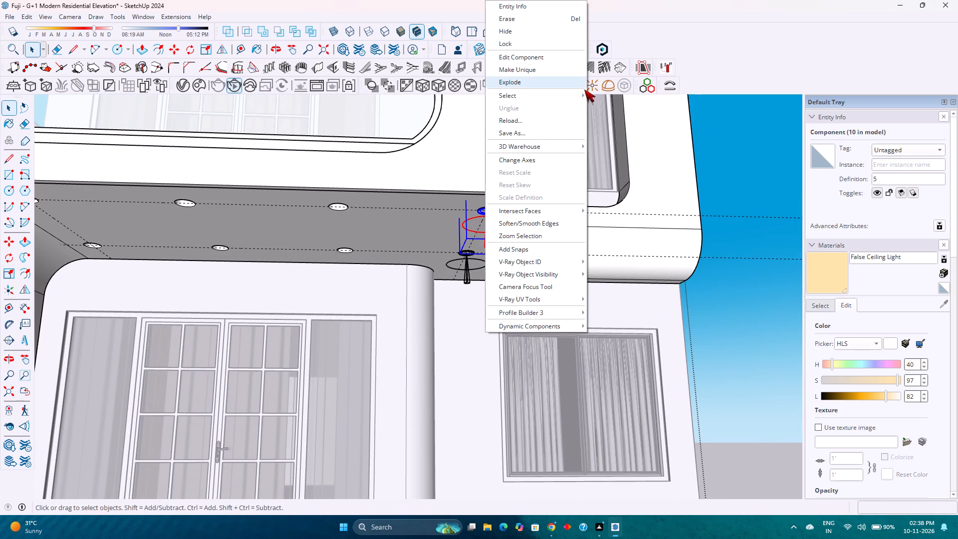
{"action": "left_click", "coordinate": [668, 110]}
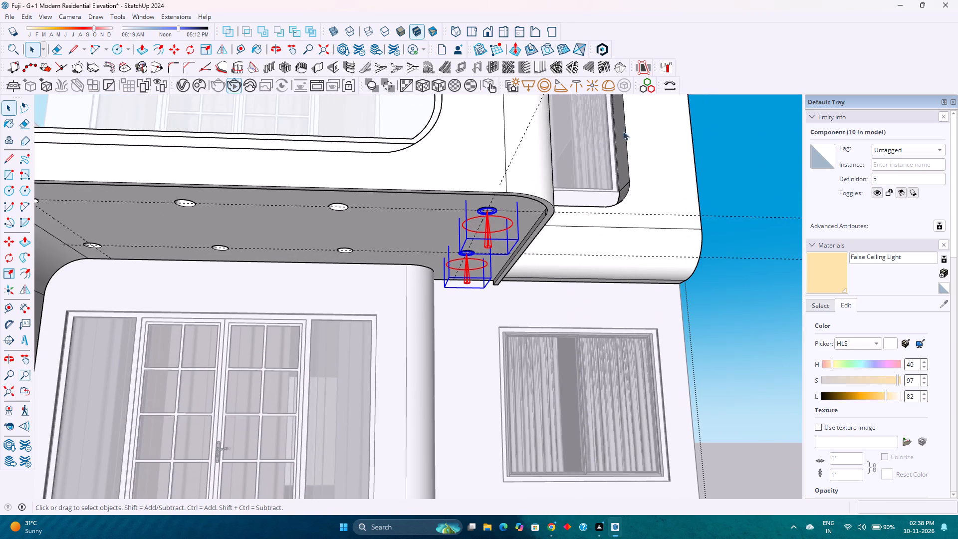
{"action": "key", "text": "m"}
{"action": "scroll", "coordinate": [478, 216], "scroll_direction": "up", "scroll_amount": 8}
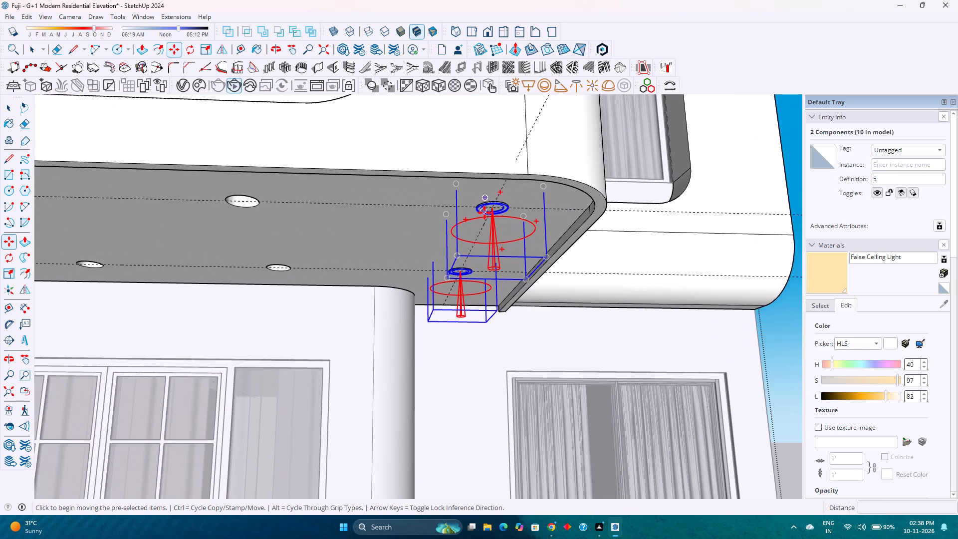
{"action": "scroll", "coordinate": [484, 213], "scroll_direction": "up", "scroll_amount": 19}
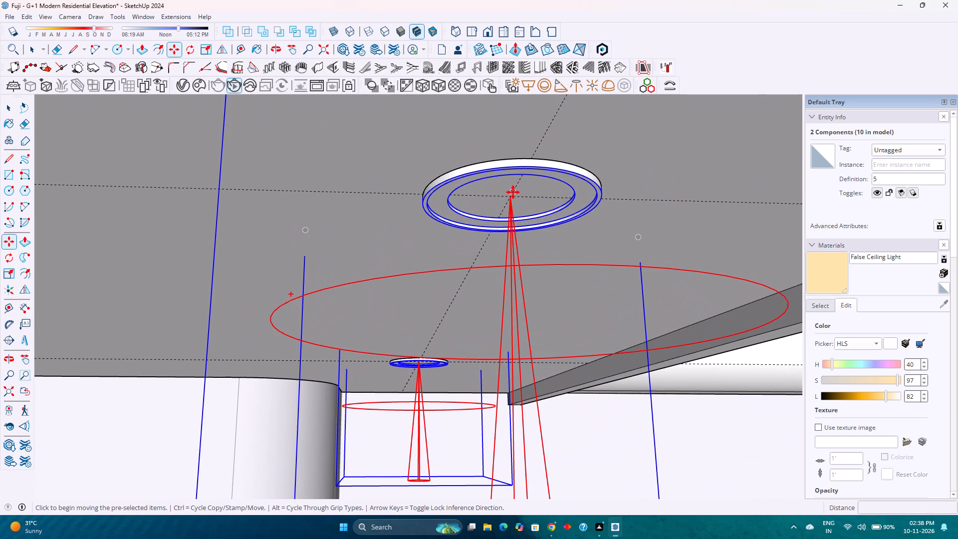
{"action": "scroll", "coordinate": [512, 196], "scroll_direction": "up", "scroll_amount": 13}
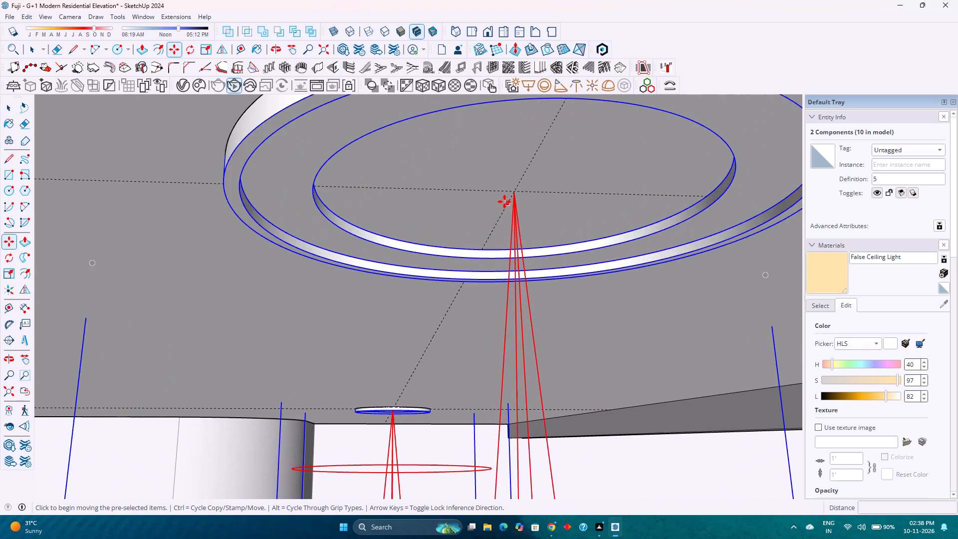
{"action": "scroll", "coordinate": [504, 202], "scroll_direction": "up", "scroll_amount": 3}
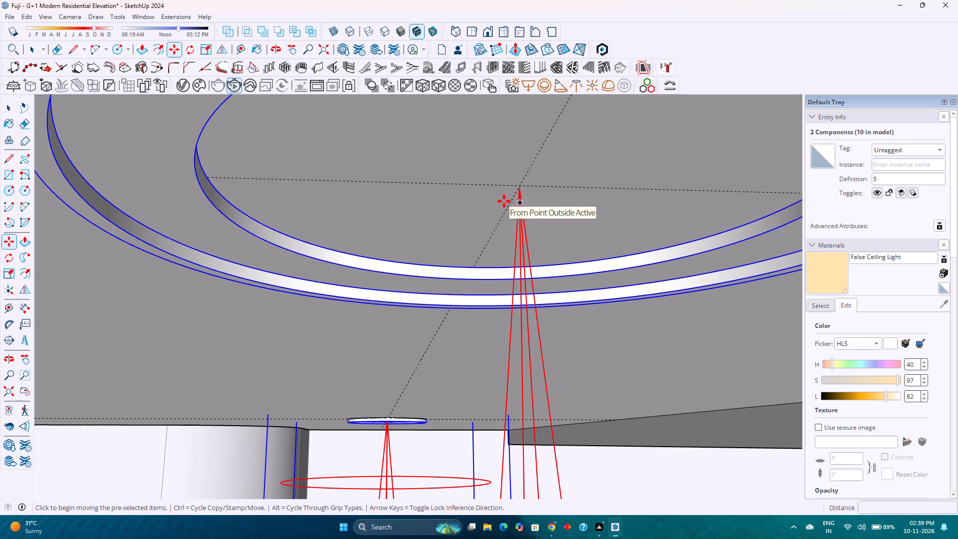
{"action": "left_click", "coordinate": [521, 185]}
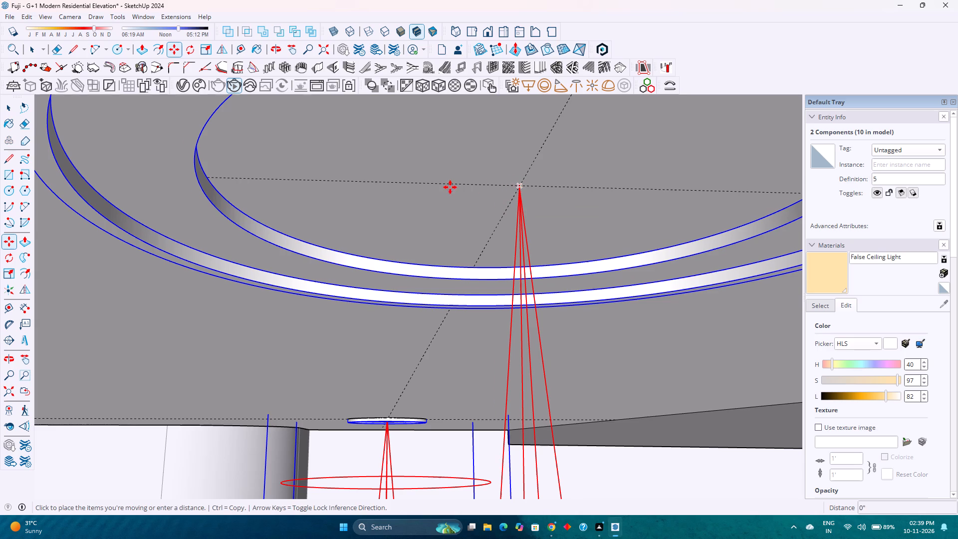
{"action": "scroll", "coordinate": [450, 187], "scroll_direction": "down", "scroll_amount": 5}
{"action": "scroll", "coordinate": [450, 187], "scroll_direction": "down", "scroll_amount": 4, "text": "ctrl"}
{"action": "scroll", "coordinate": [450, 187], "scroll_direction": "down", "scroll_amount": 10}
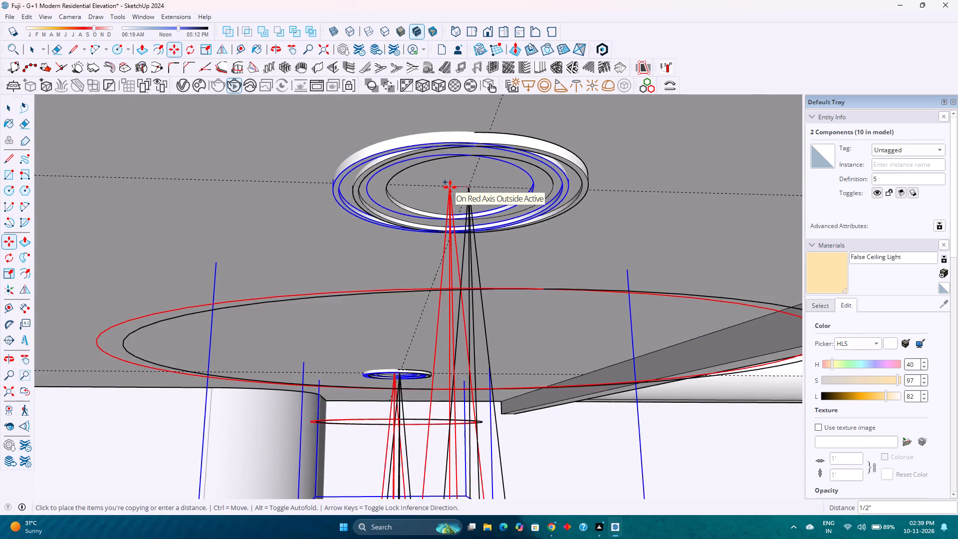
{"action": "scroll", "coordinate": [450, 187], "scroll_direction": "down", "scroll_amount": 5}
{"action": "middle_click_drag", "start_coordinate": [286, 190], "coordinate": [758, 234], "text": "shift"}
{"action": "middle_click", "coordinate": [759, 234], "text": "shift"}
{"action": "scroll", "coordinate": [671, 213], "scroll_direction": "down", "scroll_amount": 8}
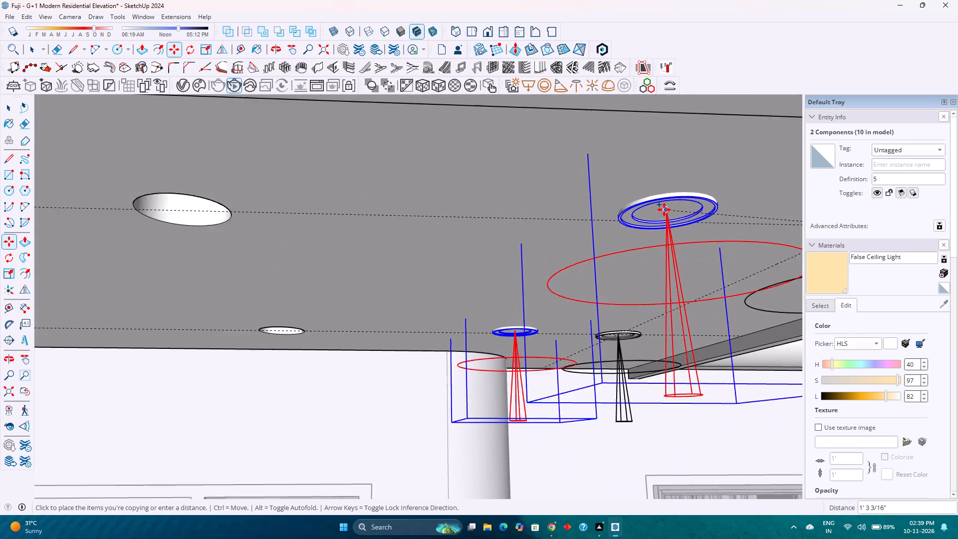
{"action": "middle_click_drag", "start_coordinate": [461, 208], "coordinate": [841, 238], "text": "shift"}
{"action": "scroll", "coordinate": [599, 225], "scroll_direction": "down", "scroll_amount": 1}
{"action": "middle_click_drag", "start_coordinate": [370, 223], "coordinate": [673, 244], "text": "shift"}
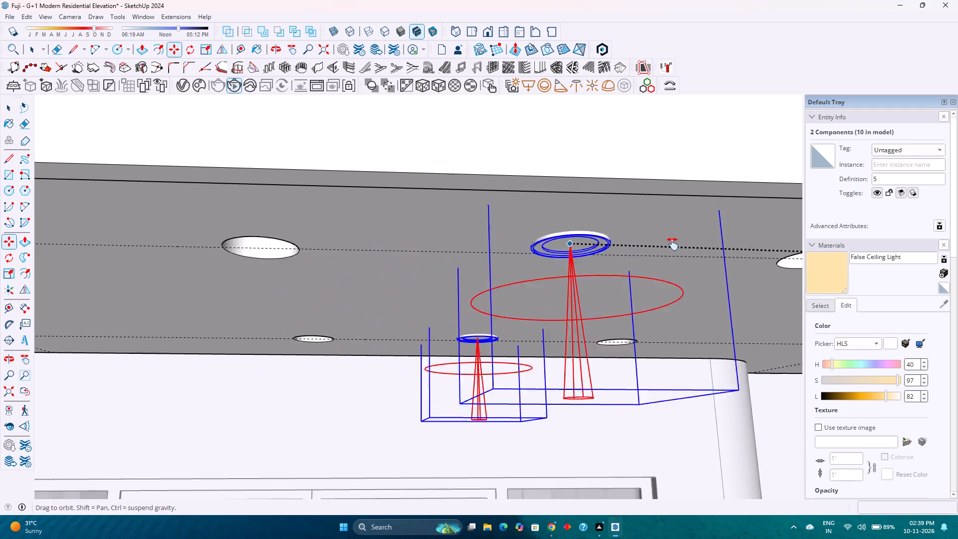
{"action": "middle_click_drag", "start_coordinate": [673, 244], "coordinate": [712, 244], "text": "shift"}
{"action": "scroll", "coordinate": [478, 244], "scroll_direction": "down", "scroll_amount": 4}
{"action": "middle_click_drag", "start_coordinate": [450, 248], "coordinate": [826, 267], "text": "shift"}
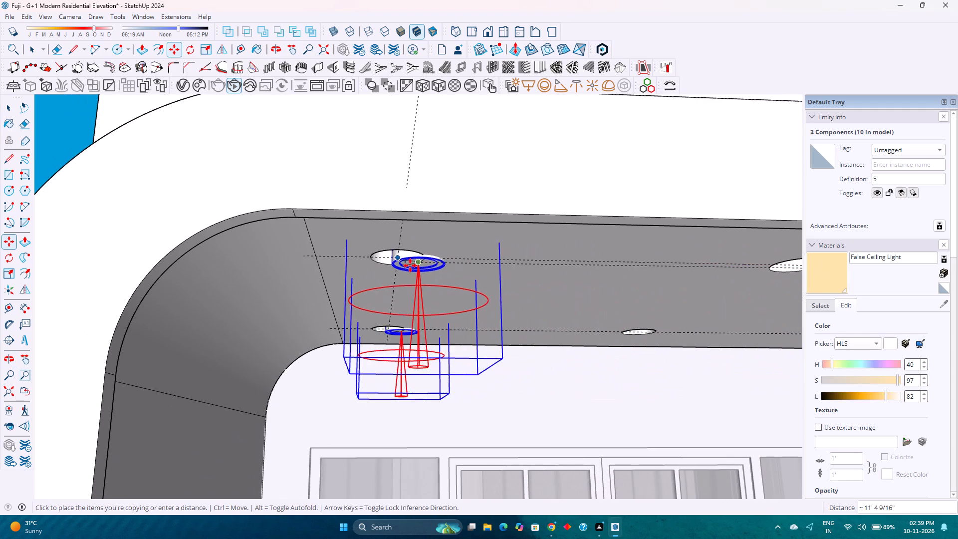
{"action": "left_click", "coordinate": [395, 258]}
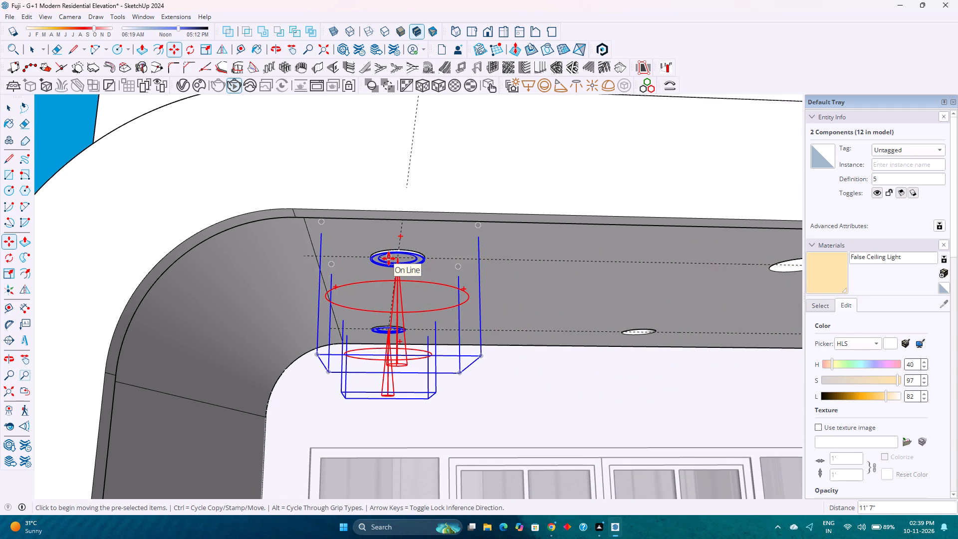
Divide the spotlight copy into an evenly spaced array with /3 to fill the intermediate recess pairs.
{"action": "type", "text": "/3"}
{"action": "key", "text": "Return"}
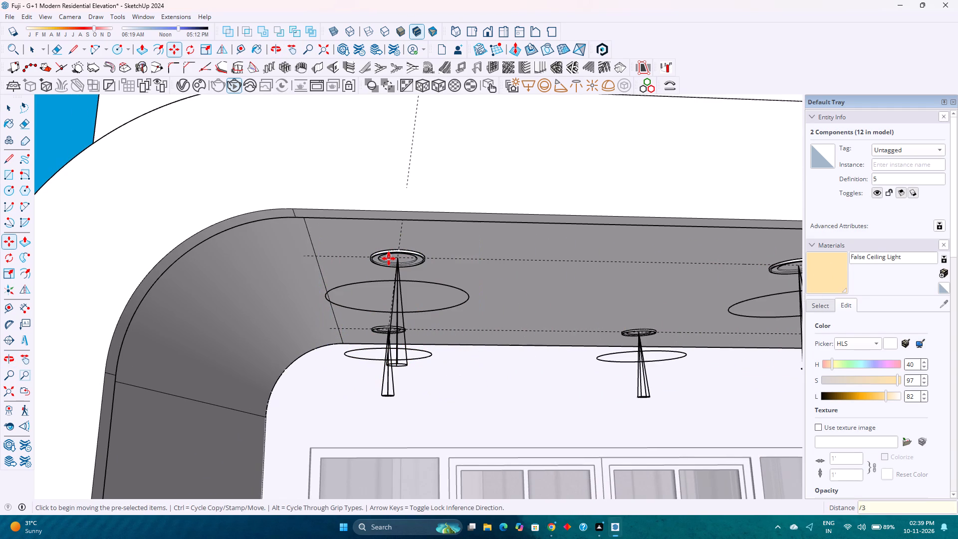
Delete all the construction guides from the model.
{"action": "scroll", "coordinate": [389, 258], "scroll_direction": "down", "scroll_amount": 3}
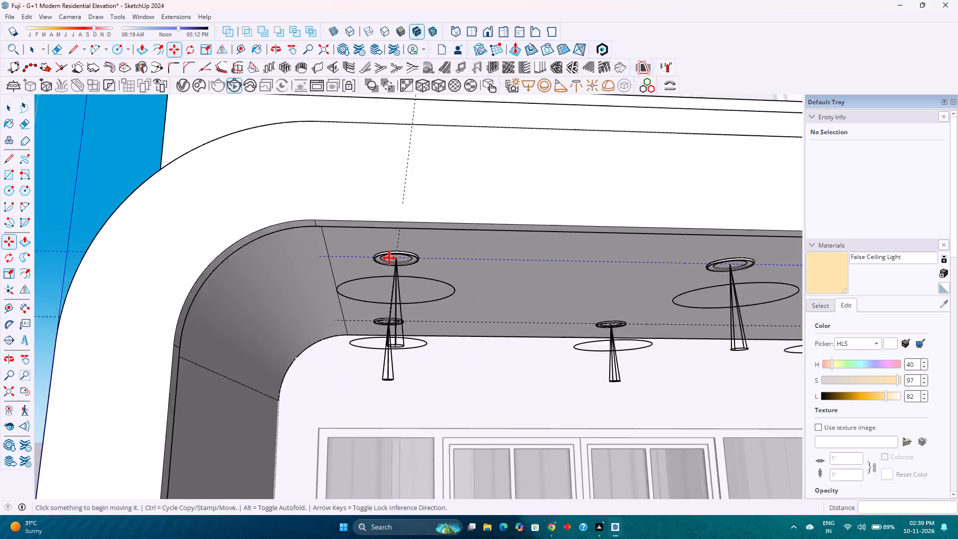
{"action": "scroll", "coordinate": [389, 258], "scroll_direction": "down", "scroll_amount": 17}
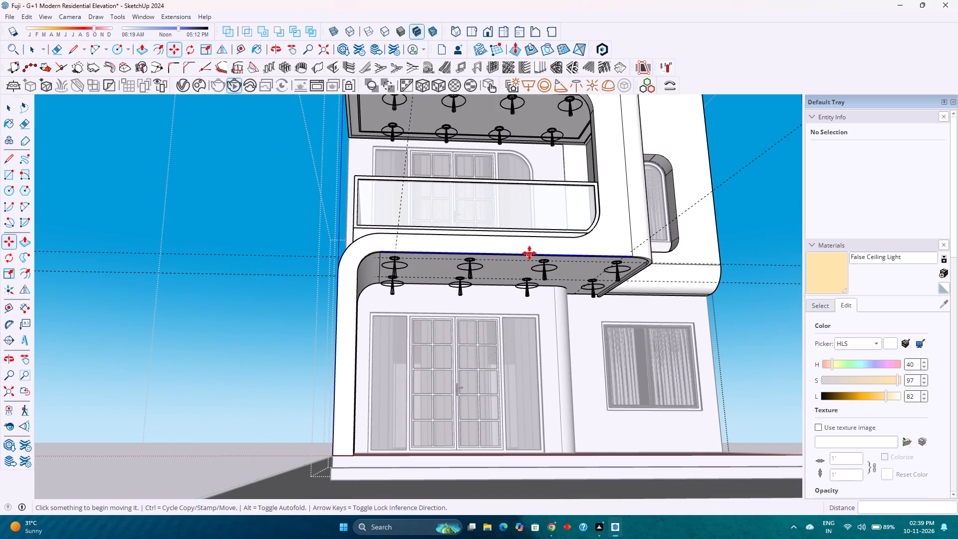
{"action": "middle_click_drag", "start_coordinate": [529, 255], "coordinate": [491, 334], "text": "shift"}
{"action": "key", "text": "space"}
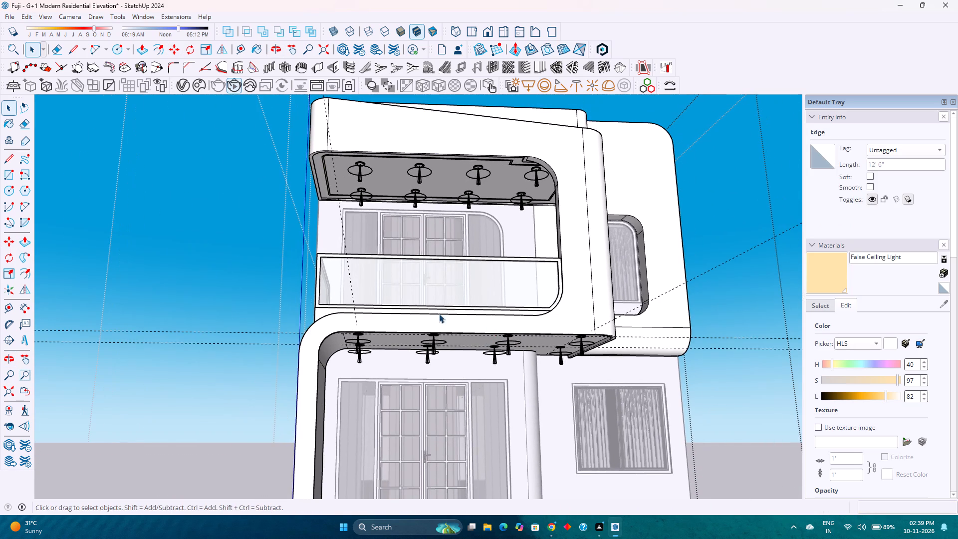
{"action": "left_click", "coordinate": [208, 251]}
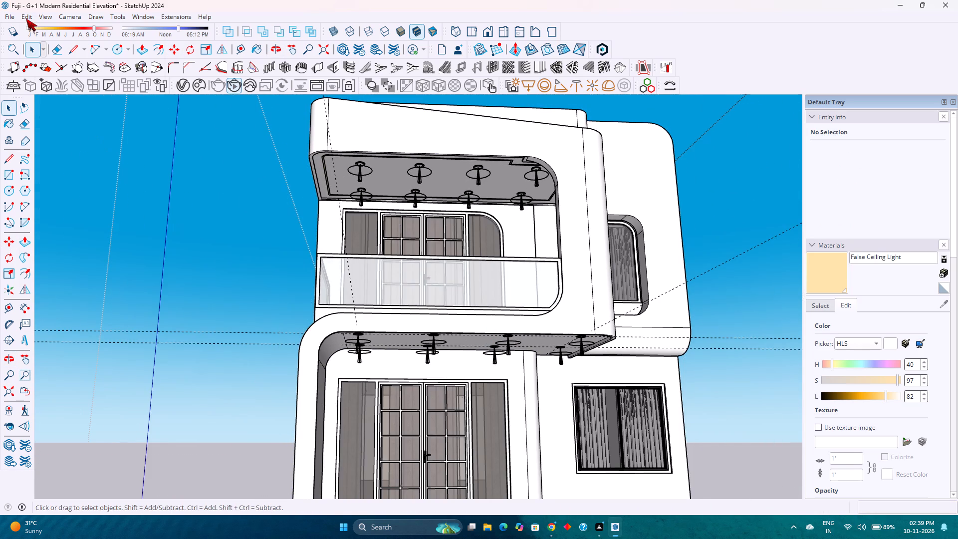
{"action": "left_click", "coordinate": [26, 18]}
{"action": "left_click", "coordinate": [70, 116]}
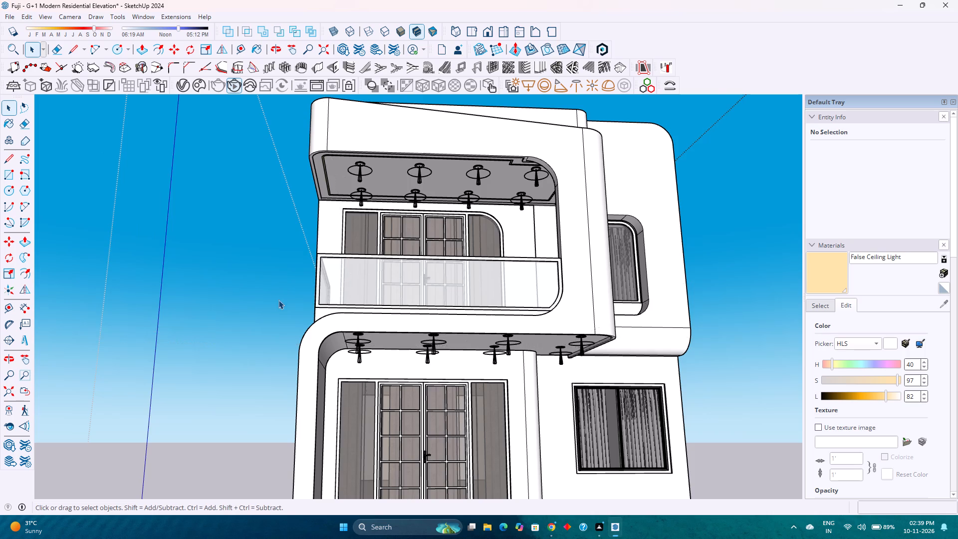
Save the model.
{"action": "scroll", "coordinate": [278, 300], "scroll_direction": "down", "scroll_amount": 4}
{"action": "left_click", "coordinate": [675, 276]}
{"action": "scroll", "coordinate": [675, 275], "scroll_direction": "down", "scroll_amount": 1}
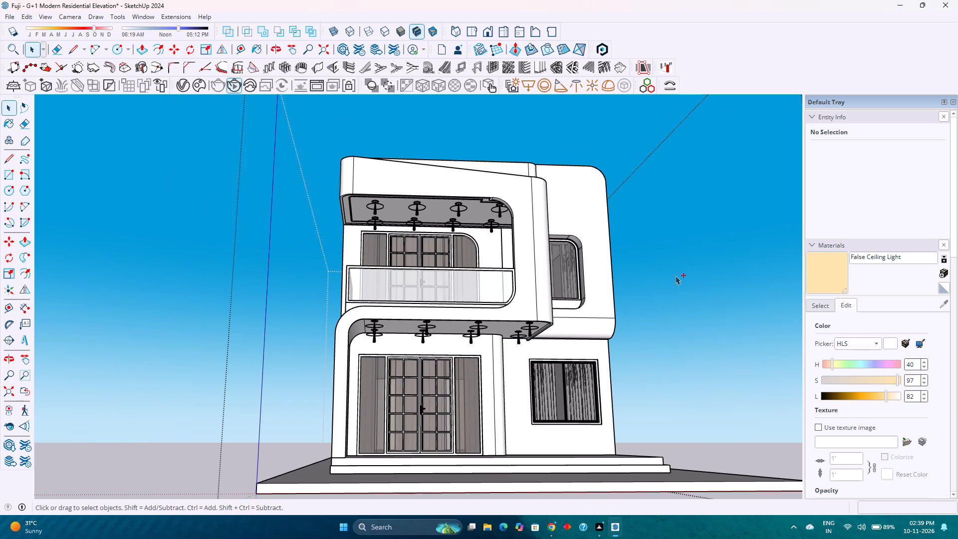
{"action": "key", "text": "ctrl+s"}
Restart the V-Ray interactive render with the whole house framed in the standard front view.
{"action": "scroll", "coordinate": [612, 271], "scroll_direction": "down", "scroll_amount": 3}
{"action": "scroll", "coordinate": [610, 271], "scroll_direction": "up", "scroll_amount": 1}
{"action": "scroll", "coordinate": [609, 271], "scroll_direction": "down", "scroll_amount": 4}
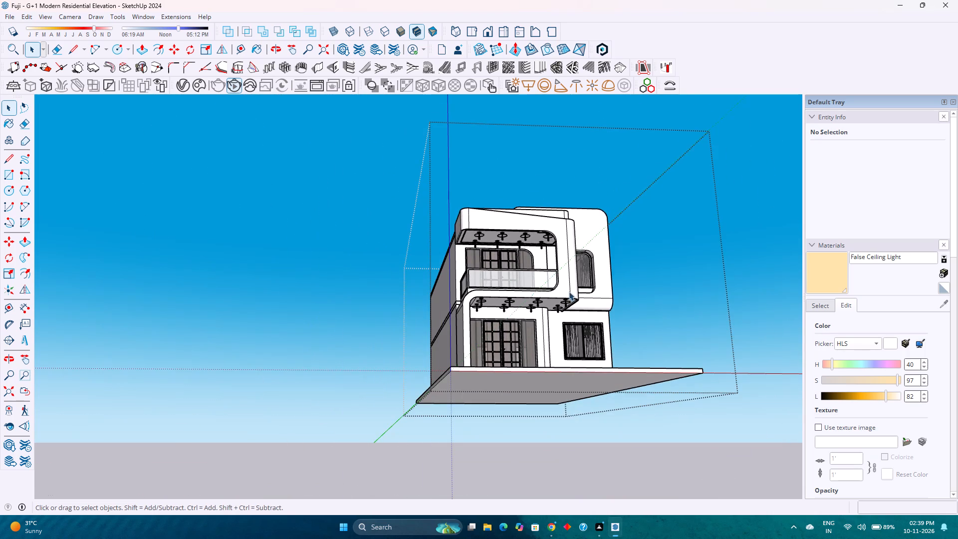
{"action": "scroll", "coordinate": [480, 339], "scroll_direction": "up", "scroll_amount": 1}
{"action": "middle_click_drag", "start_coordinate": [575, 296], "coordinate": [477, 337]}
{"action": "middle_click", "coordinate": [477, 337]}
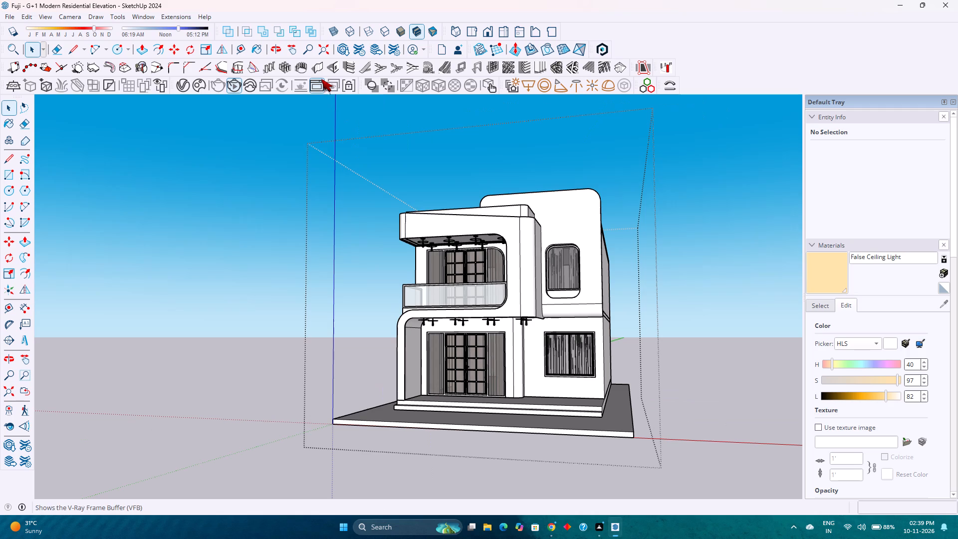
{"action": "left_click", "coordinate": [486, 28]}
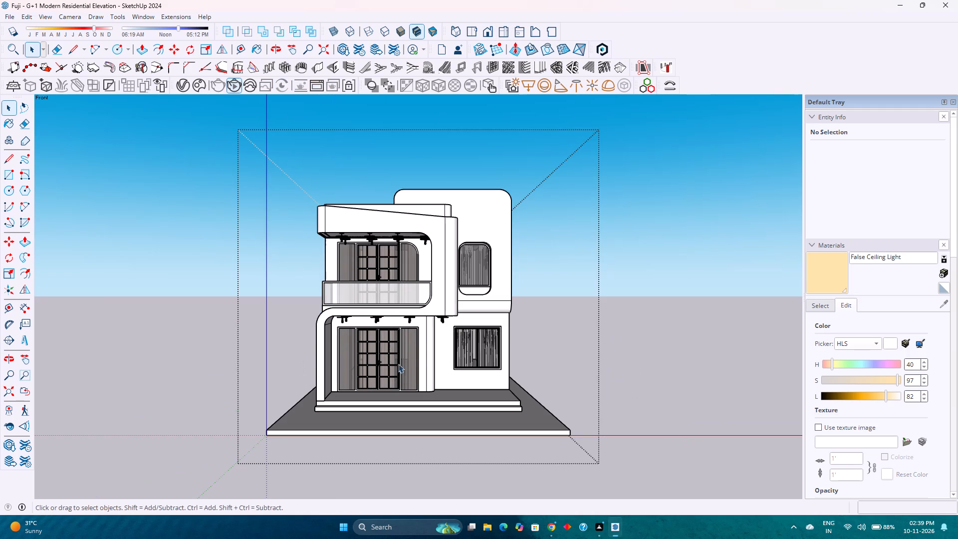
{"action": "scroll", "coordinate": [420, 361], "scroll_direction": "up", "scroll_amount": 3}
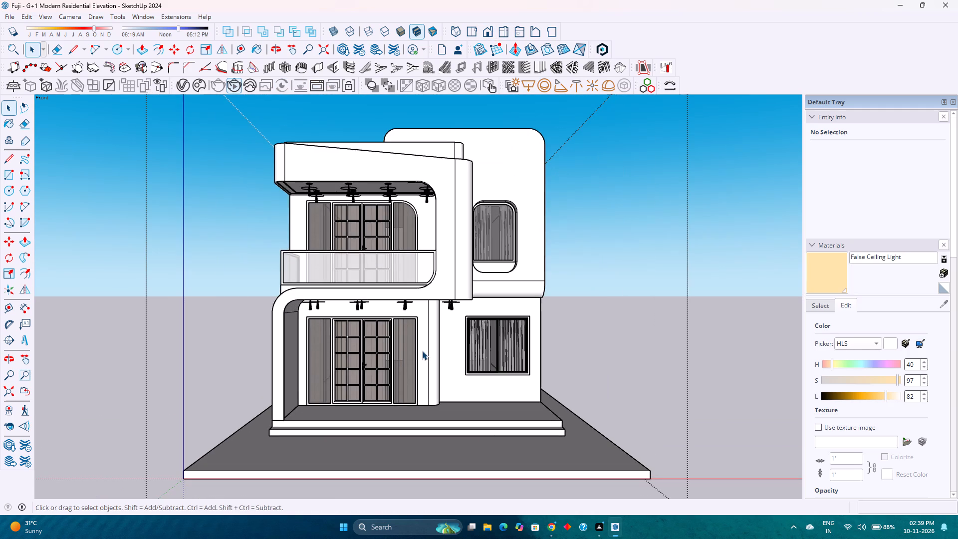
{"action": "scroll", "coordinate": [422, 351], "scroll_direction": "up", "scroll_amount": 1}
{"action": "scroll", "coordinate": [422, 351], "scroll_direction": "down", "scroll_amount": 1}
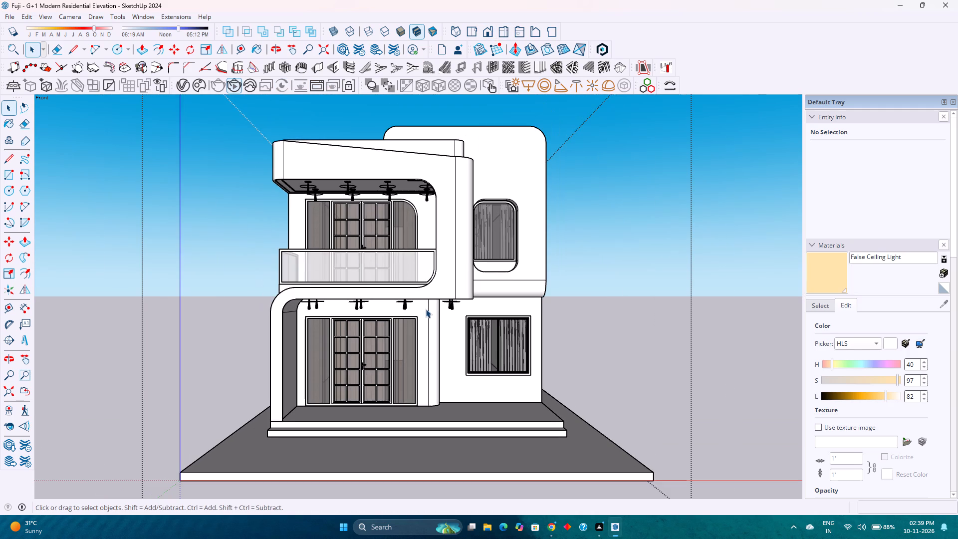
{"action": "scroll", "coordinate": [419, 352], "scroll_direction": "up", "scroll_amount": 1}
{"action": "scroll", "coordinate": [419, 352], "scroll_direction": "down", "scroll_amount": 1}
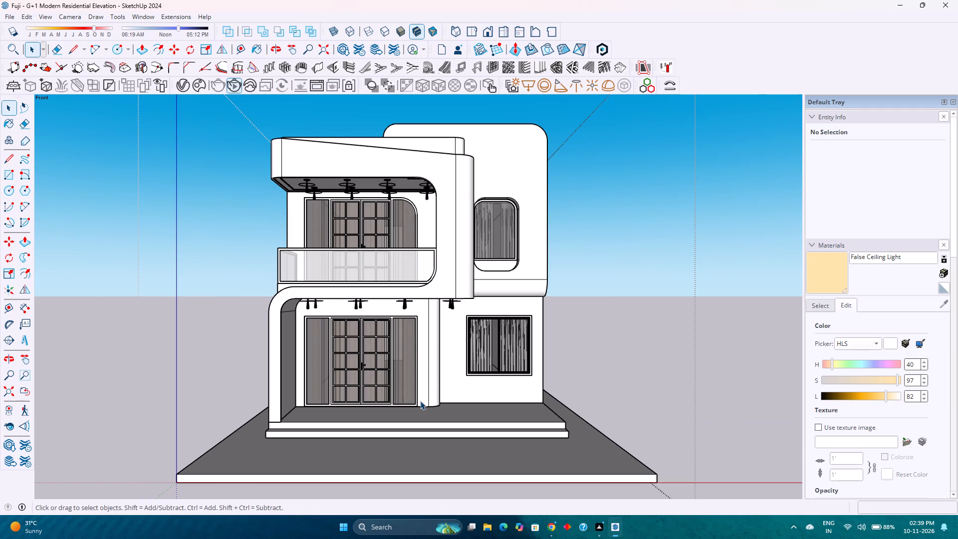
{"action": "scroll", "coordinate": [420, 401], "scroll_direction": "up", "scroll_amount": 1}
{"action": "scroll", "coordinate": [420, 401], "scroll_direction": "down", "scroll_amount": 1}
{"action": "scroll", "coordinate": [420, 395], "scroll_direction": "up", "scroll_amount": 1}
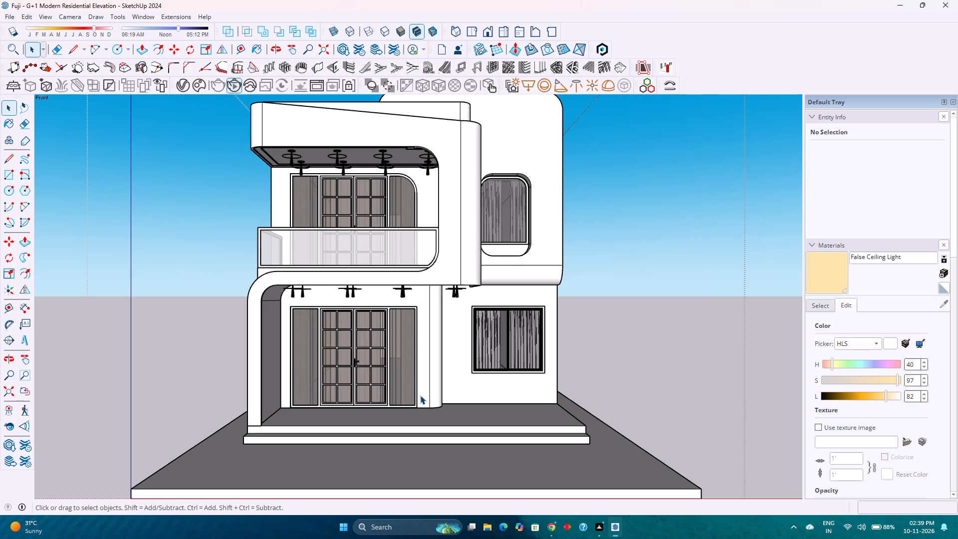
{"action": "scroll", "coordinate": [420, 395], "scroll_direction": "down", "scroll_amount": 1}
{"action": "scroll", "coordinate": [420, 385], "scroll_direction": "up", "scroll_amount": 1}
{"action": "scroll", "coordinate": [420, 385], "scroll_direction": "down", "scroll_amount": 1}
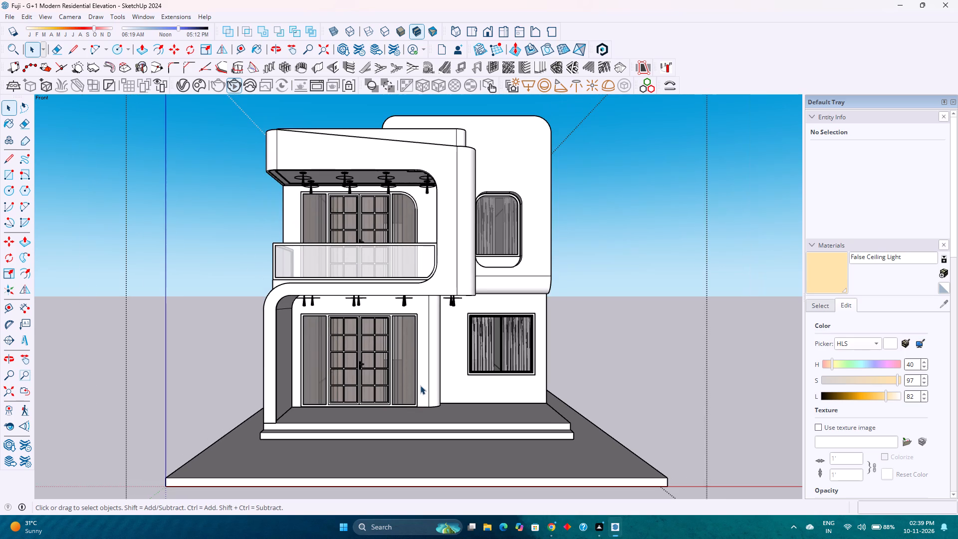
{"action": "scroll", "coordinate": [420, 385], "scroll_direction": "up", "scroll_amount": 1}
{"action": "scroll", "coordinate": [420, 385], "scroll_direction": "down", "scroll_amount": 1}
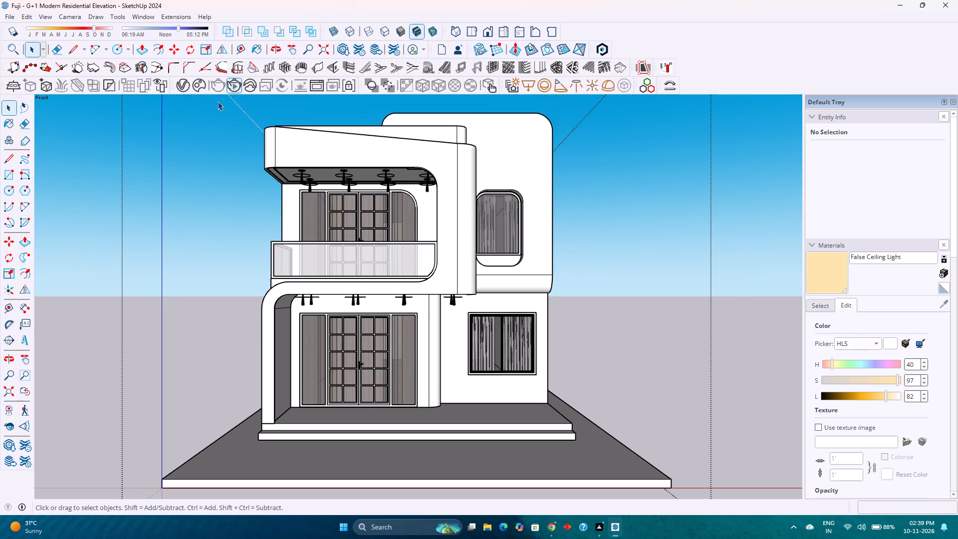
{"action": "left_click", "coordinate": [233, 83]}
{"action": "left_click", "coordinate": [239, 88]}
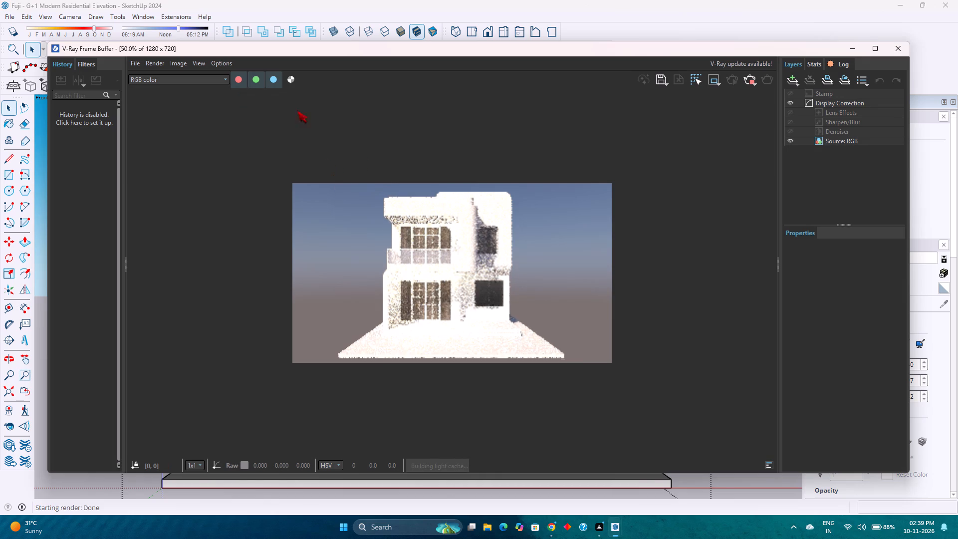
Shift the sun's time of day from the afternoon to the latest end of its range for a night-time render.
{"action": "left_click_drag", "start_coordinate": [178, 25], "coordinate": [192, 26]}
{"action": "left_click", "coordinate": [187, 26]}
{"action": "left_click_drag", "start_coordinate": [181, 27], "coordinate": [200, 28]}
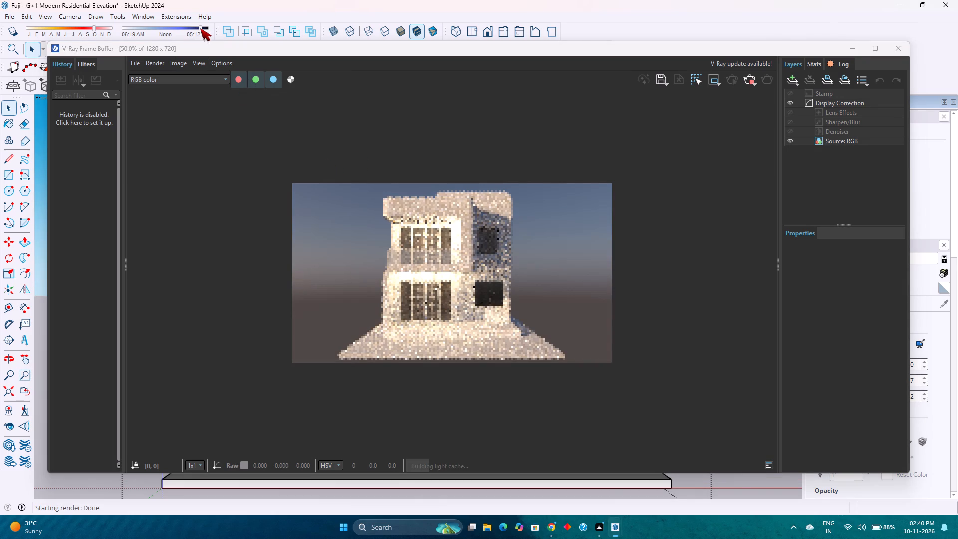
{"action": "left_click_drag", "start_coordinate": [200, 28], "coordinate": [208, 32]}
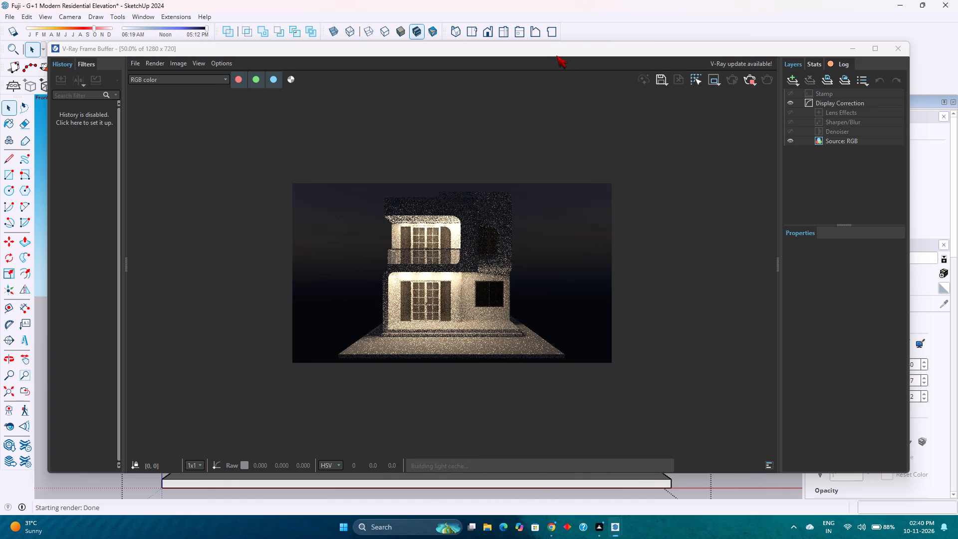
Tune the Spot Light's intensity against the night render, trying 50 and 30 before settling on 40.
{"action": "left_click_drag", "start_coordinate": [556, 53], "coordinate": [535, 111]}
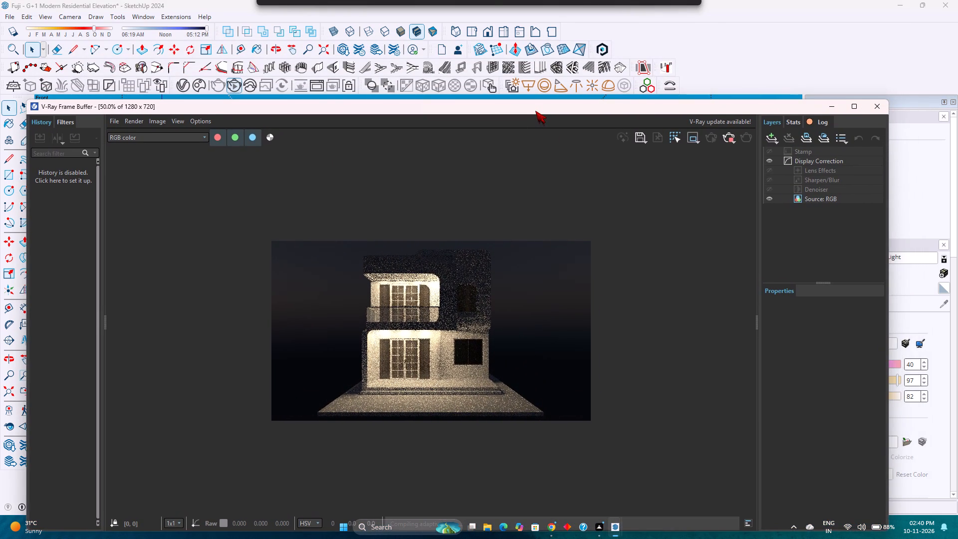
{"action": "left_click_drag", "start_coordinate": [535, 111], "coordinate": [529, 105]}
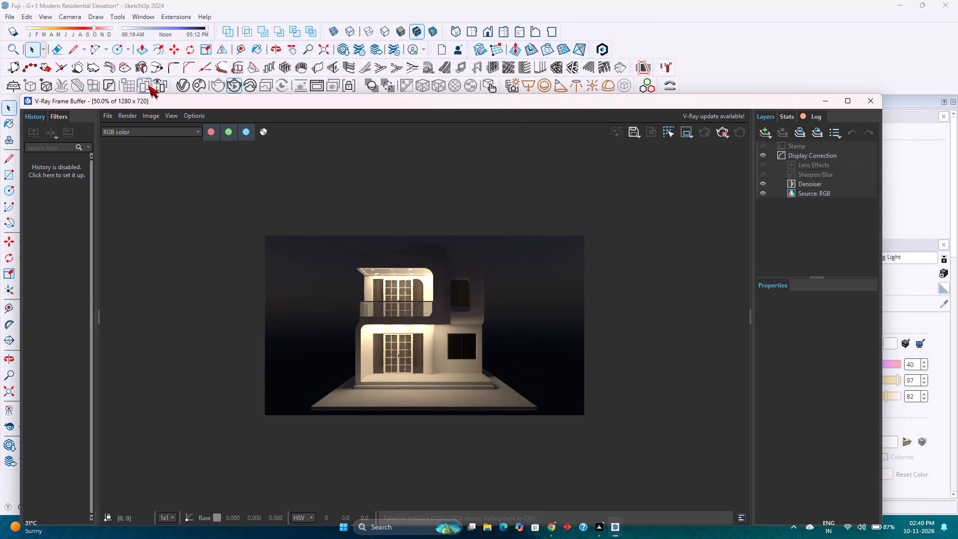
{"action": "left_click", "coordinate": [178, 85]}
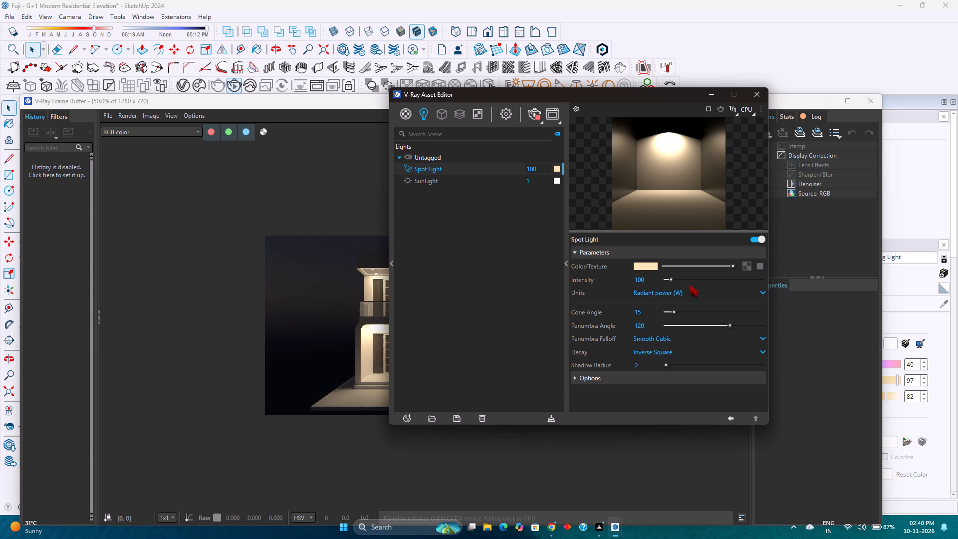
{"action": "left_click_drag", "start_coordinate": [655, 282], "coordinate": [627, 283]}
{"action": "type", "text": "50"}
{"action": "key", "text": "Return"}
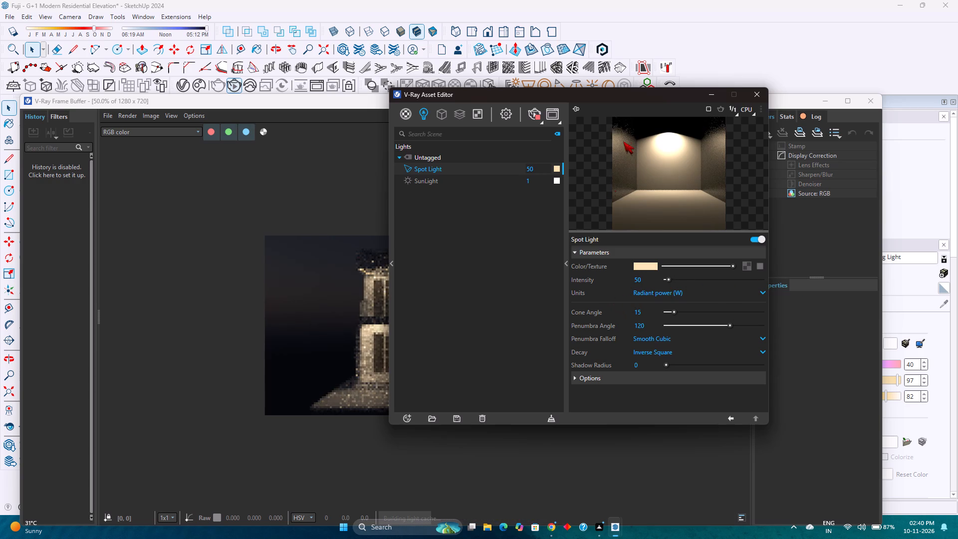
{"action": "left_click_drag", "start_coordinate": [637, 99], "coordinate": [773, 65]}
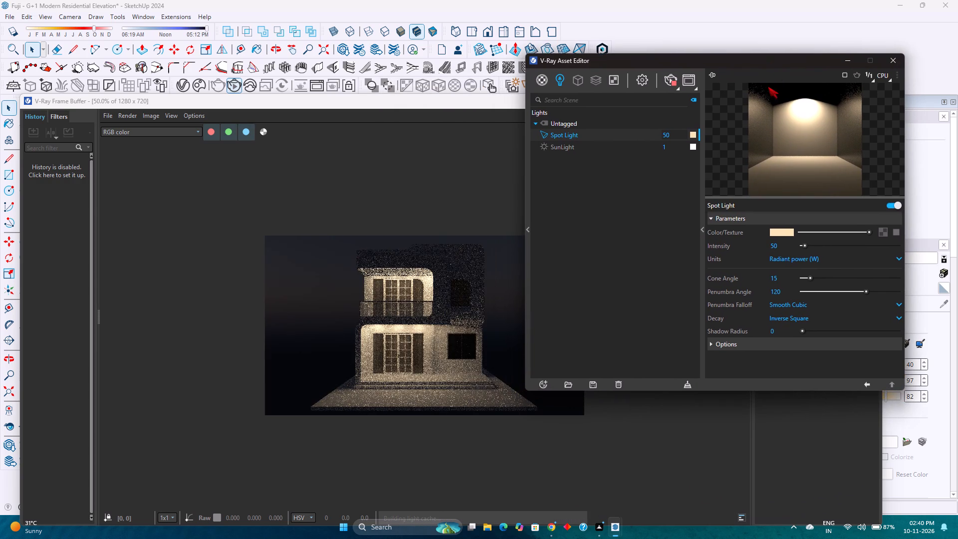
{"action": "double_click", "coordinate": [783, 245]}
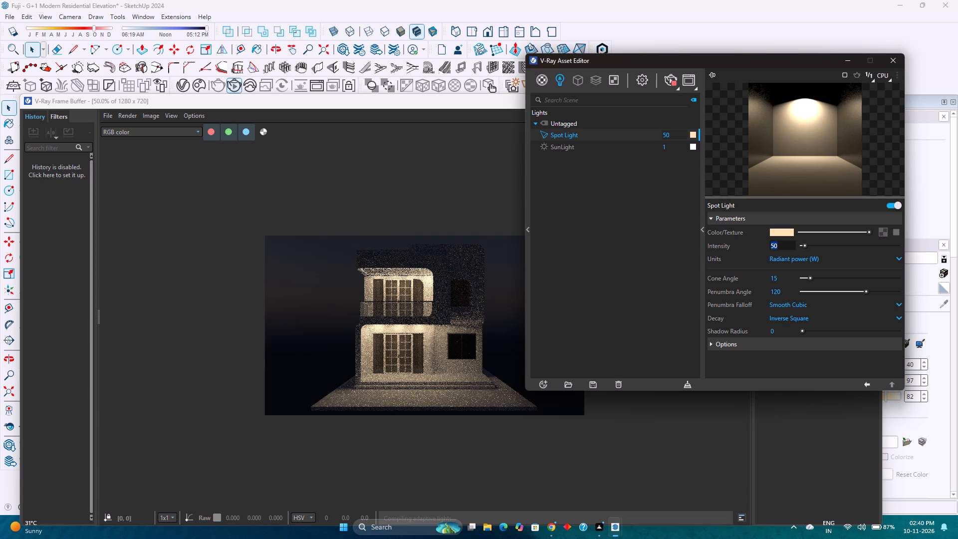
{"action": "type", "text": "30"}
{"action": "key", "text": "Return"}
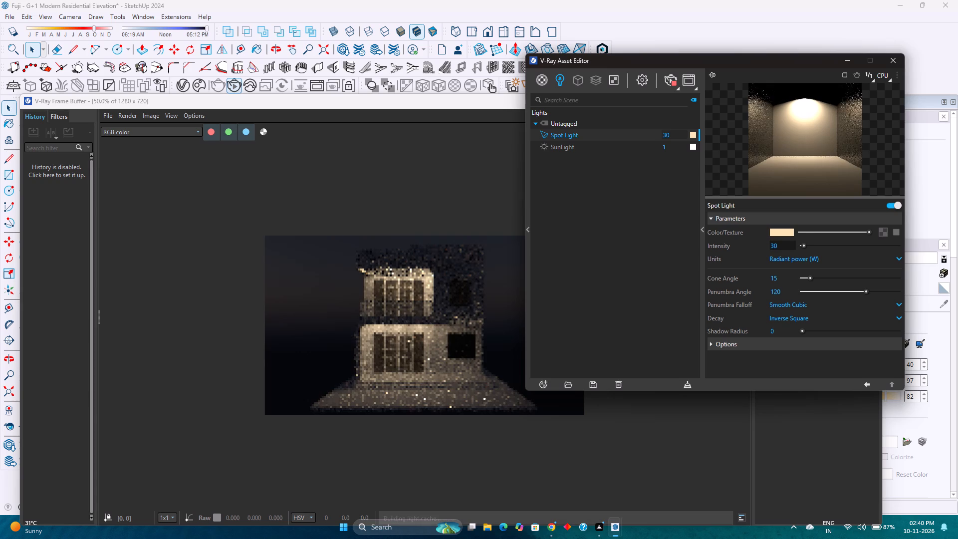
{"action": "double_click", "coordinate": [783, 245]}
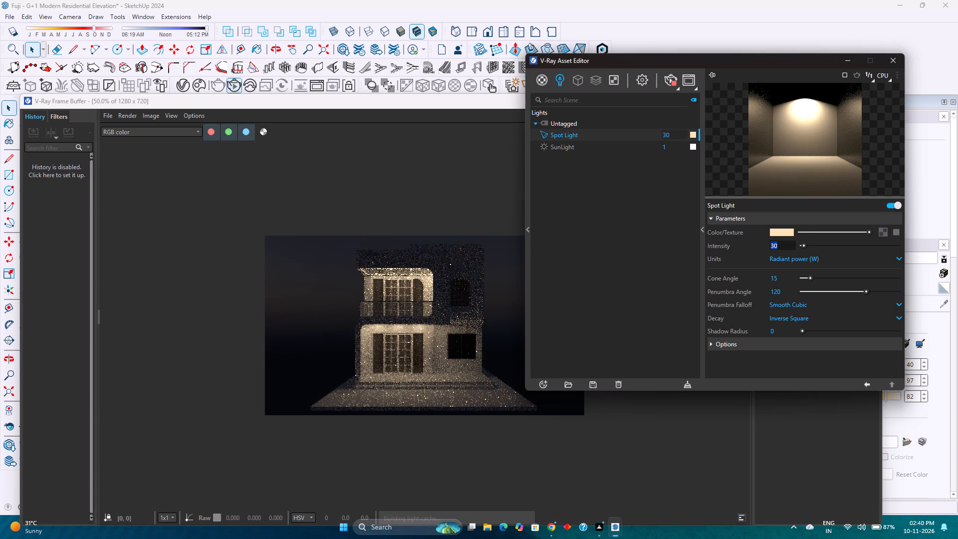
{"action": "type", "text": "40"}
{"action": "key", "text": "Return"}
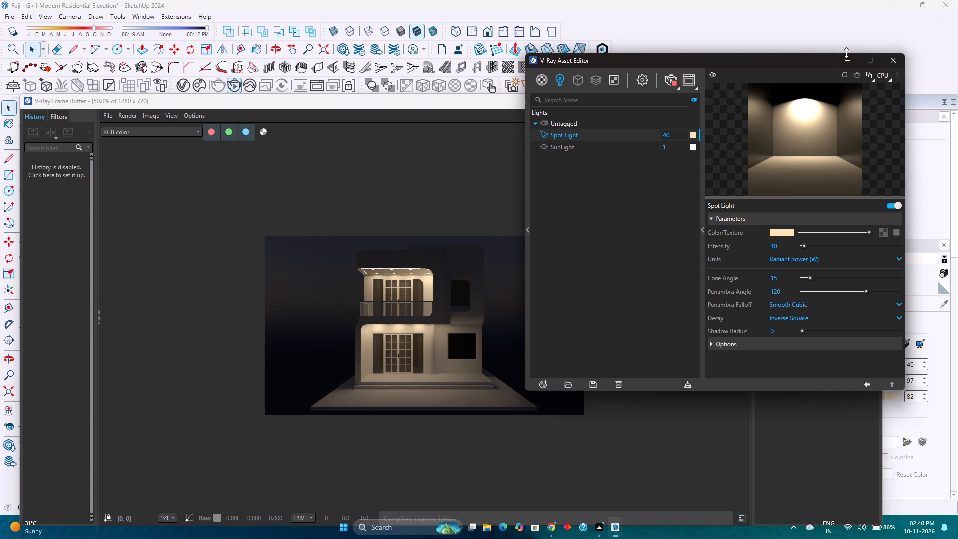
{"action": "left_click", "coordinate": [894, 62]}
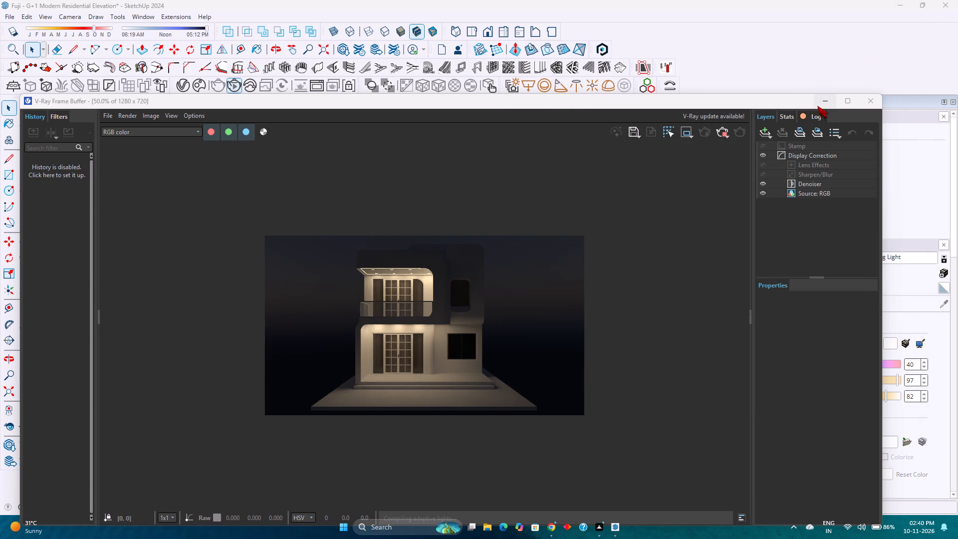
{"action": "left_click", "coordinate": [823, 105]}
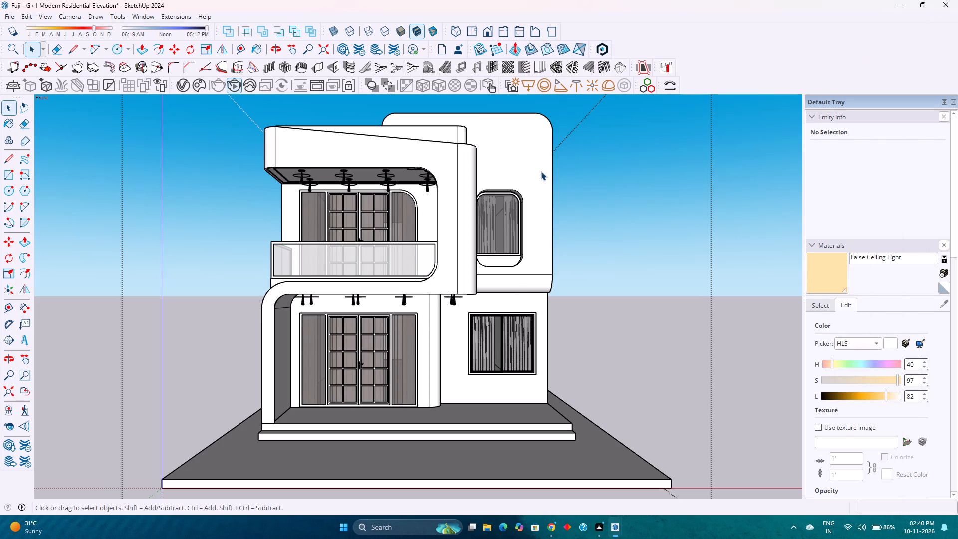
Inside the tall upper-floor wall's group, place guides 1'2" below its top edge and 1'2" in from its outer right edge.
{"action": "left_click", "coordinate": [541, 171]}
{"action": "double_click", "coordinate": [541, 171]}
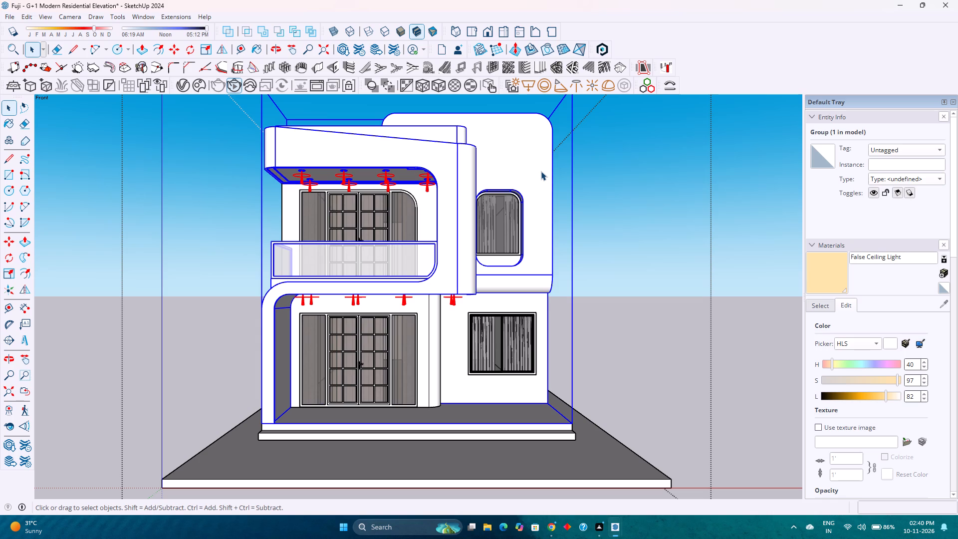
{"action": "scroll", "coordinate": [540, 168], "scroll_direction": "up", "scroll_amount": 3}
{"action": "middle_click_drag", "start_coordinate": [539, 169], "coordinate": [526, 217]}
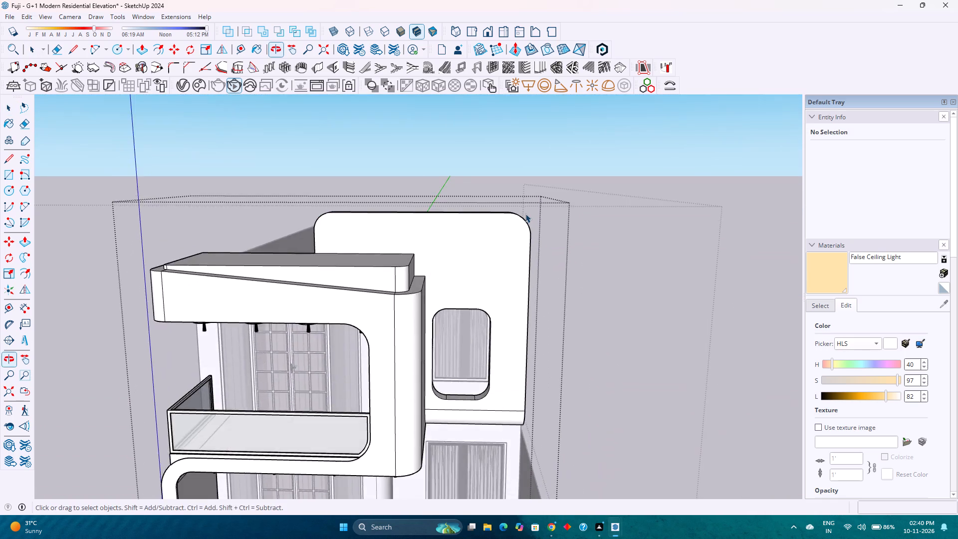
{"action": "scroll", "coordinate": [525, 213], "scroll_direction": "down", "scroll_amount": 4}
{"action": "scroll", "coordinate": [525, 207], "scroll_direction": "up", "scroll_amount": 2}
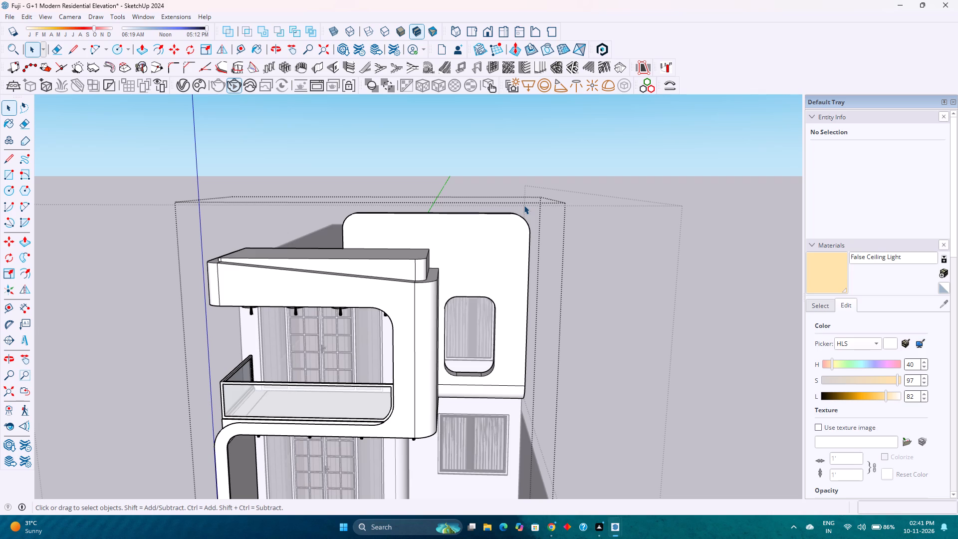
{"action": "scroll", "coordinate": [529, 207], "scroll_direction": "down", "scroll_amount": 1}
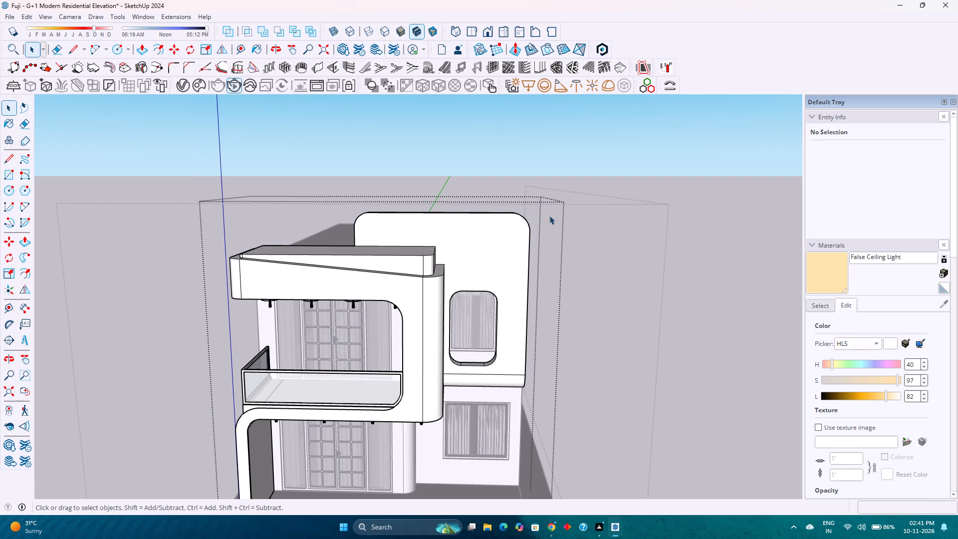
{"action": "scroll", "coordinate": [508, 218], "scroll_direction": "up", "scroll_amount": 3}
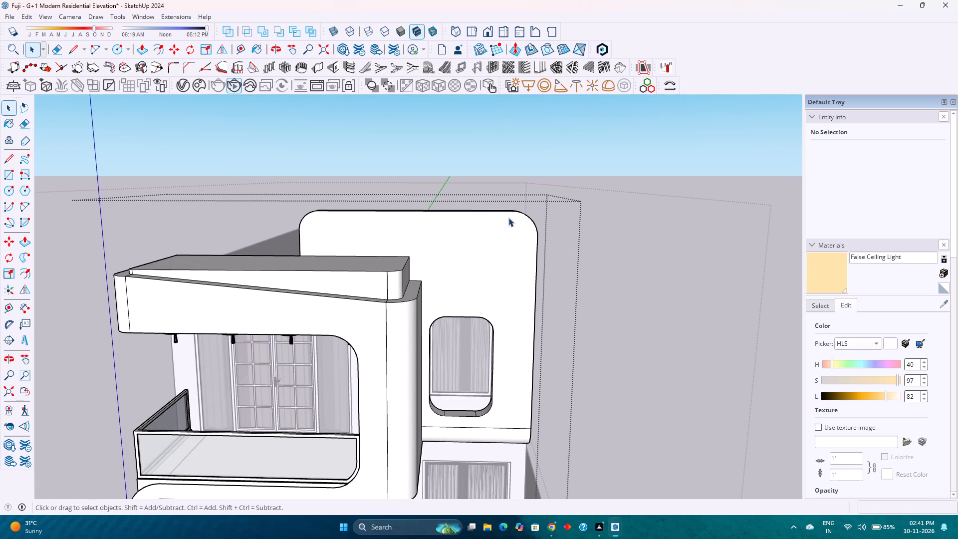
{"action": "scroll", "coordinate": [499, 213], "scroll_direction": "up", "scroll_amount": 3}
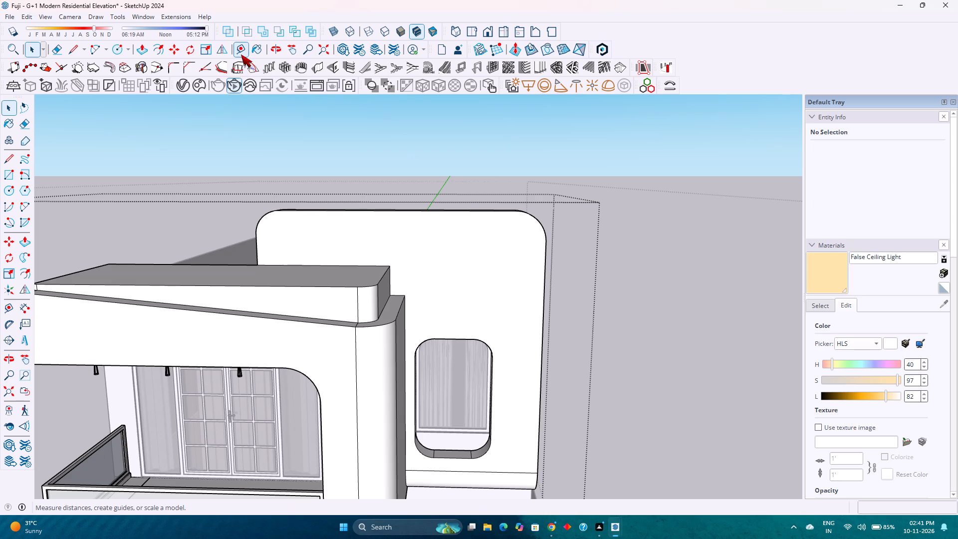
{"action": "left_click", "coordinate": [241, 54]}
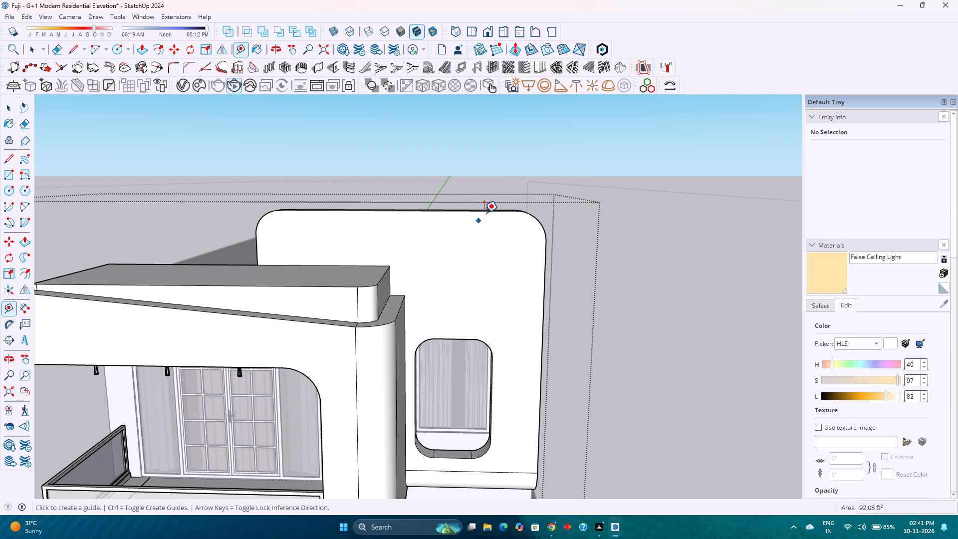
{"action": "left_click", "coordinate": [484, 213]}
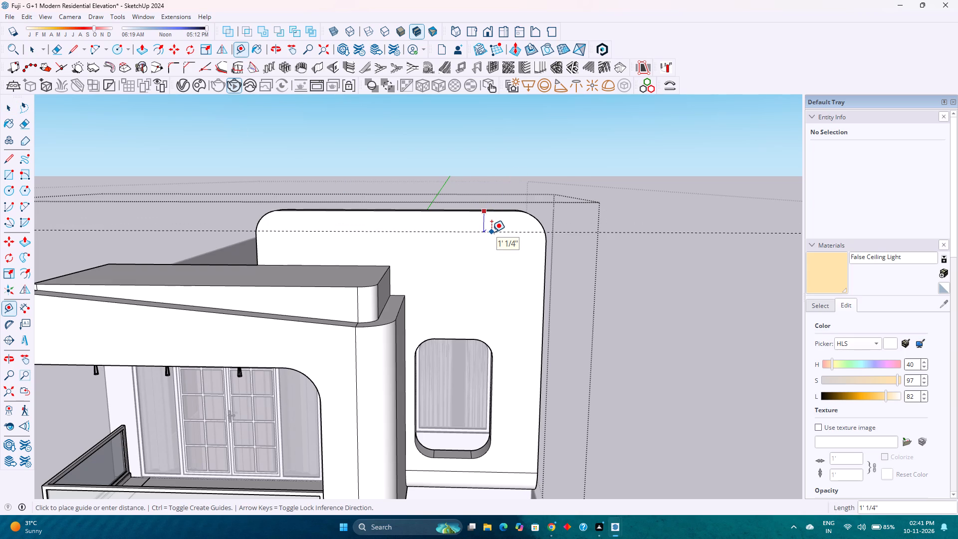
{"action": "type", "text": "1'2\""}
{"action": "key", "text": "Return"}
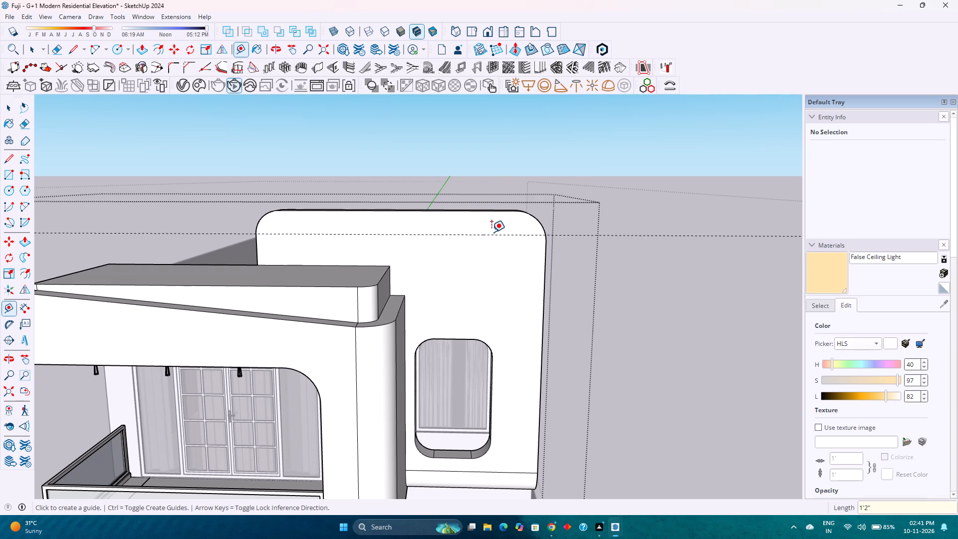
{"action": "left_click", "coordinate": [545, 264]}
{"action": "type", "text": "1'2\""}
{"action": "key", "text": "Return"}
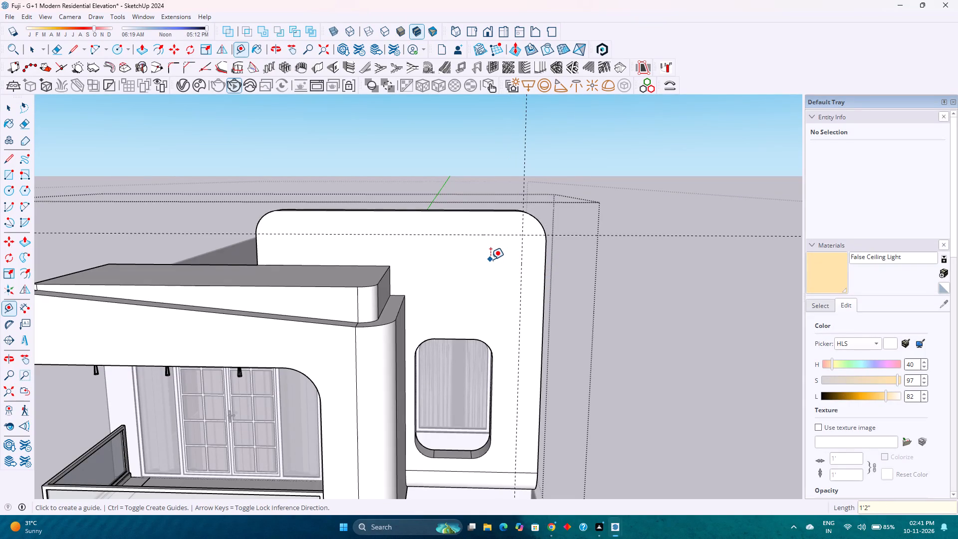
Add a second pair of guides on the wall, 1' below the horizontal guide and 1' inward from the vertical guide.
{"action": "left_click", "coordinate": [502, 235]}
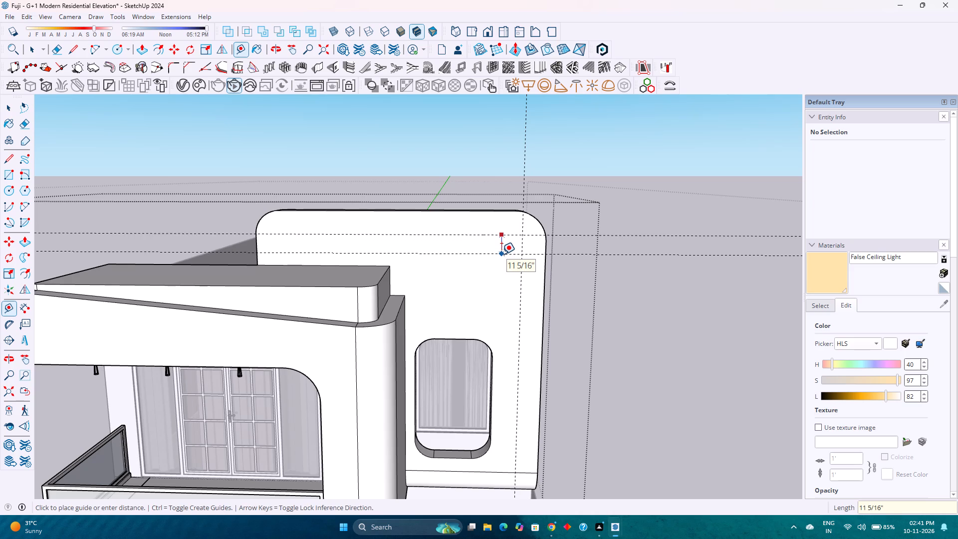
{"action": "type", "text": "1'"}
{"action": "key", "text": "Return"}
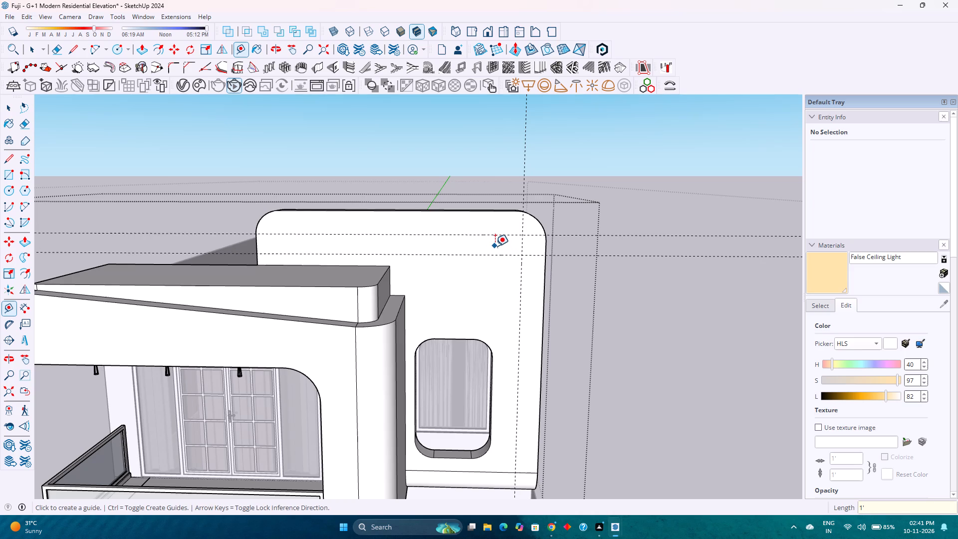
{"action": "scroll", "coordinate": [495, 246], "scroll_direction": "up", "scroll_amount": 6}
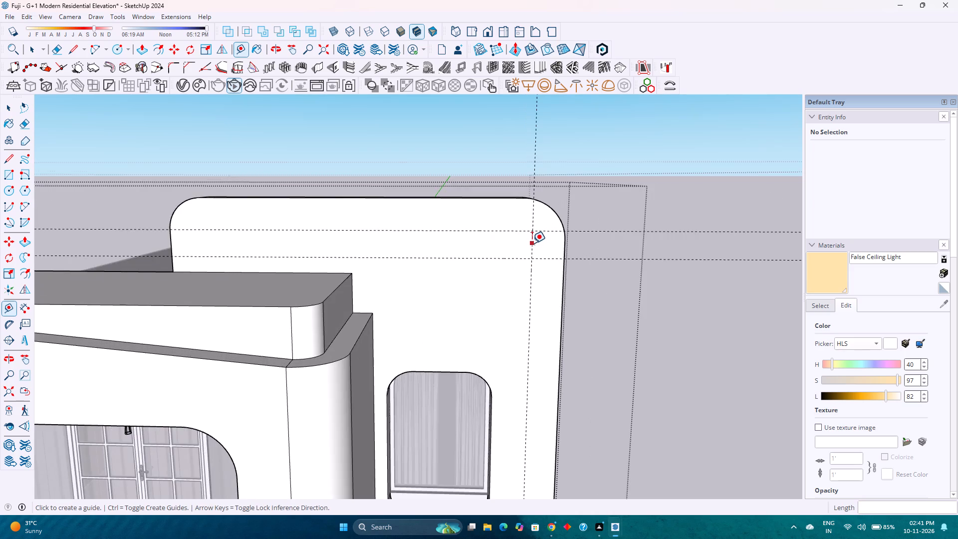
{"action": "left_click", "coordinate": [532, 243]}
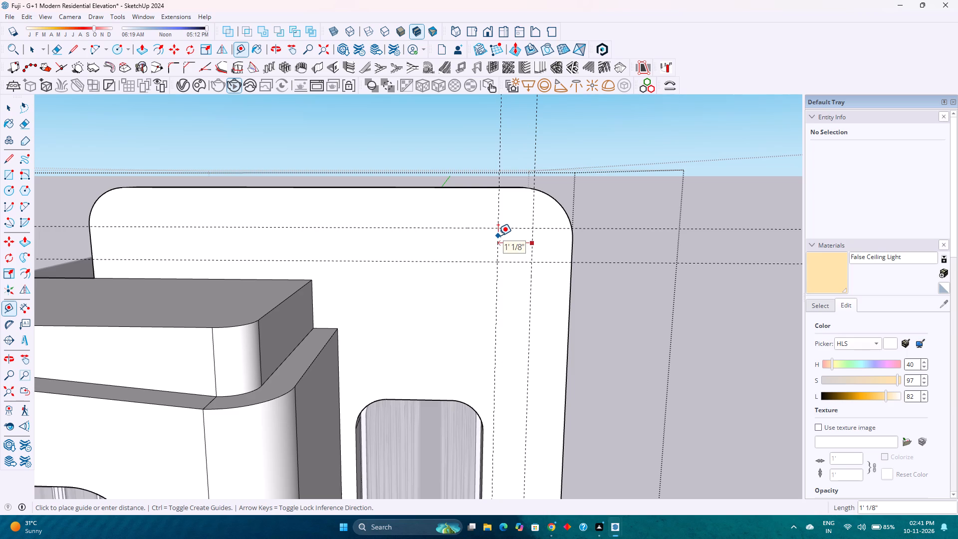
{"action": "type", "text": "1'"}
{"action": "key", "text": "Return"}
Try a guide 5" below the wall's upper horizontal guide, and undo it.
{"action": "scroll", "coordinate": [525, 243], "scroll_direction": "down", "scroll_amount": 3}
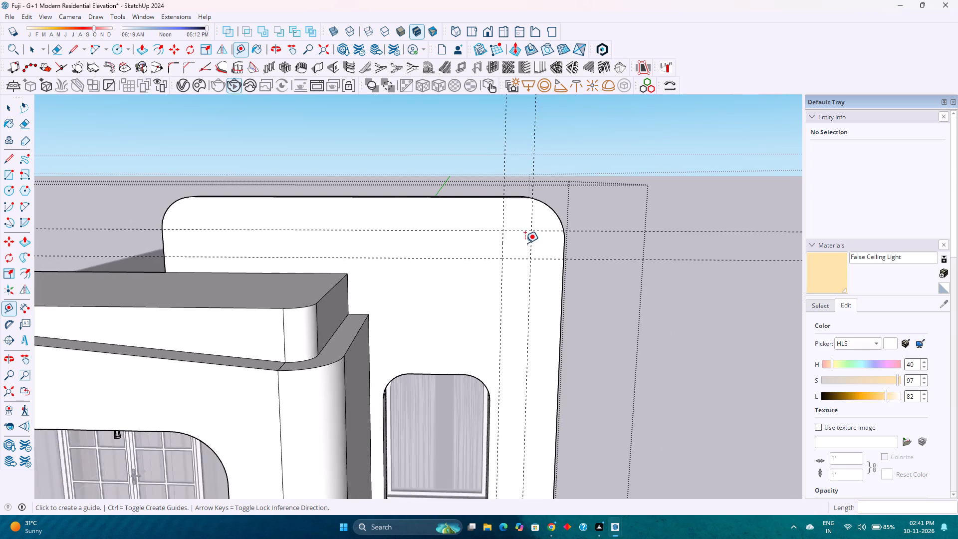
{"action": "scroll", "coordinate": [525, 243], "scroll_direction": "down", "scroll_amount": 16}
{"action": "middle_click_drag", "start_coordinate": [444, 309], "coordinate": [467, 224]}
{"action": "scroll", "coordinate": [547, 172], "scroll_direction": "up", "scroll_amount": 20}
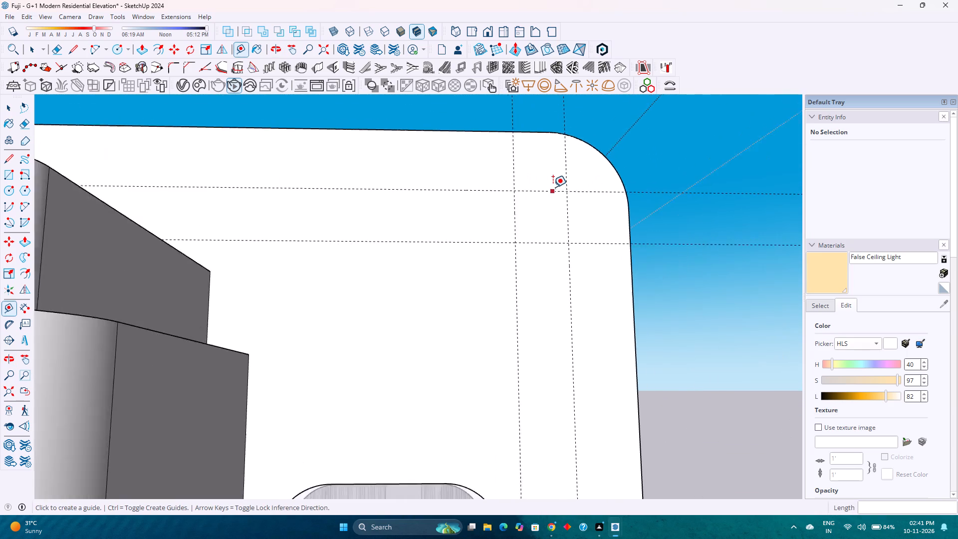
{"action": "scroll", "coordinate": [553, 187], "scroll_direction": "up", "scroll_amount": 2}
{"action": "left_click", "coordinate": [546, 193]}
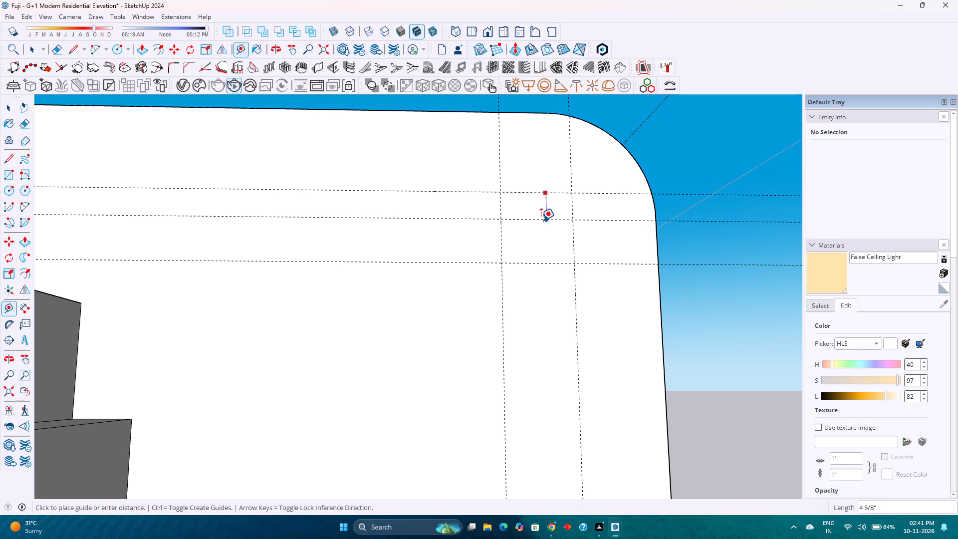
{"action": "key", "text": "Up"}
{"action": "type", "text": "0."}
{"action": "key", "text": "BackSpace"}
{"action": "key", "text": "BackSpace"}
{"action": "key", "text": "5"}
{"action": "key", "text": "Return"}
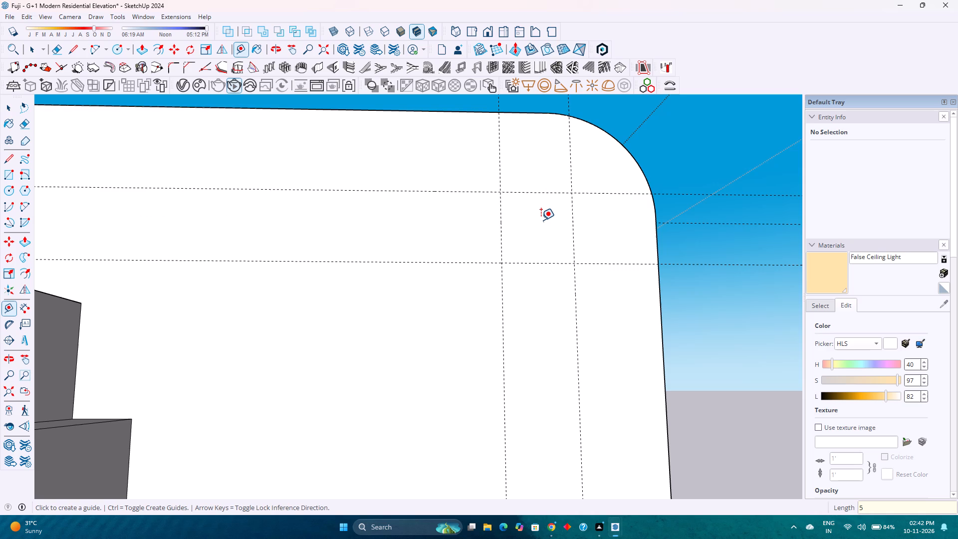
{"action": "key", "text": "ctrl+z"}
Place guides 3" below the upper horizontal guide and 3" outward from the inner vertical guide near the wall's rounded corner.
{"action": "left_click", "coordinate": [546, 193]}
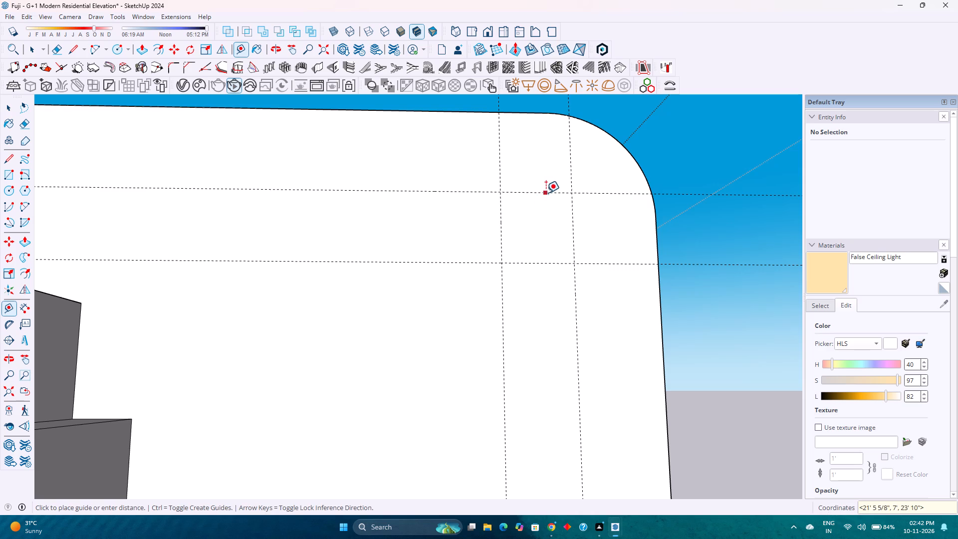
{"action": "key", "text": "Up"}
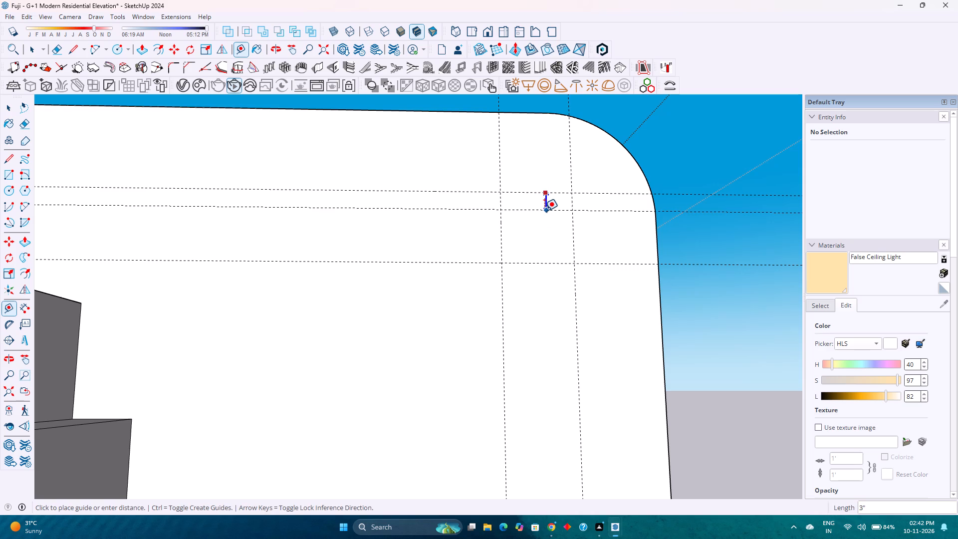
{"action": "key", "text": "3"}
{"action": "key", "text": "Return"}
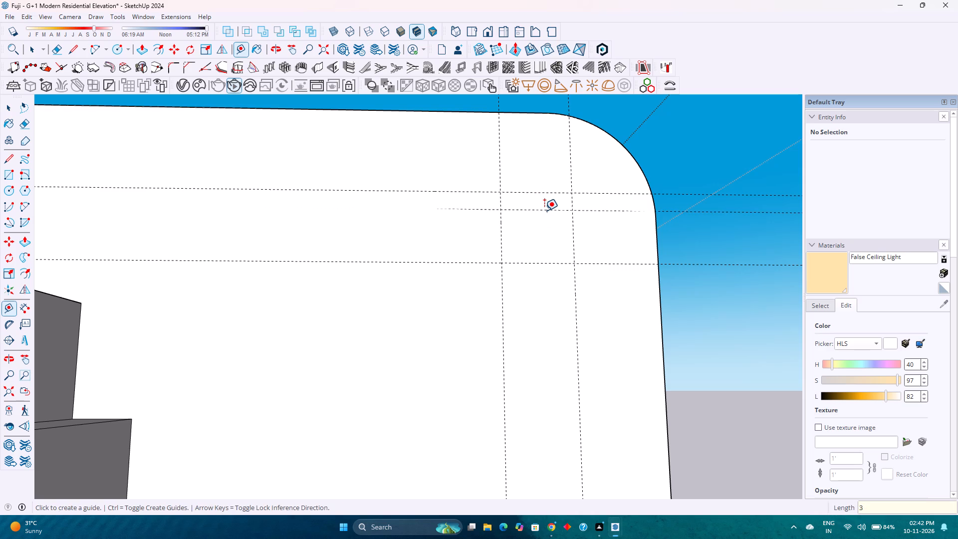
{"action": "left_click", "coordinate": [502, 237]}
{"action": "left_click", "coordinate": [521, 237]}
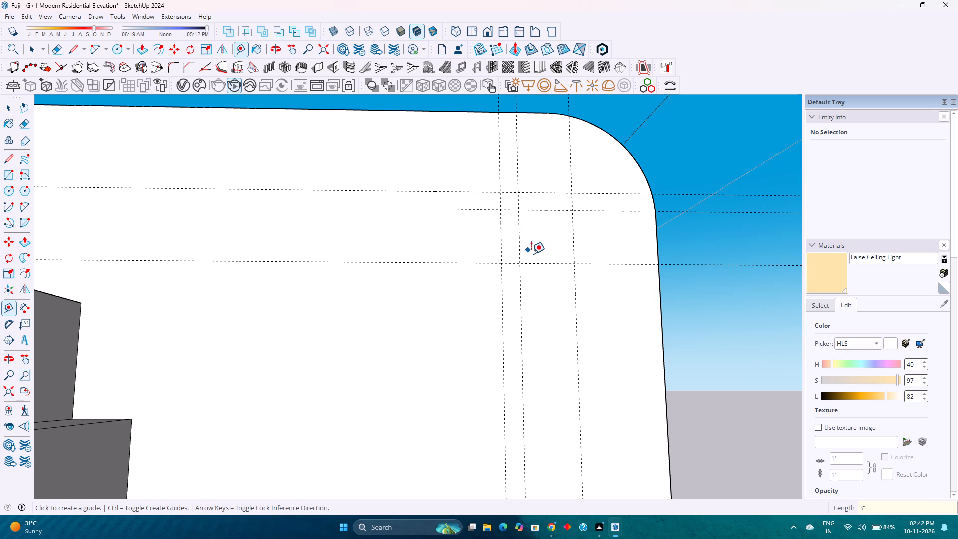
Place guides 3" above the lower horizontal guide and 3" inward from the outer vertical guide near the wall's rounded corner.
{"action": "left_click", "coordinate": [537, 264]}
{"action": "left_click", "coordinate": [537, 247]}
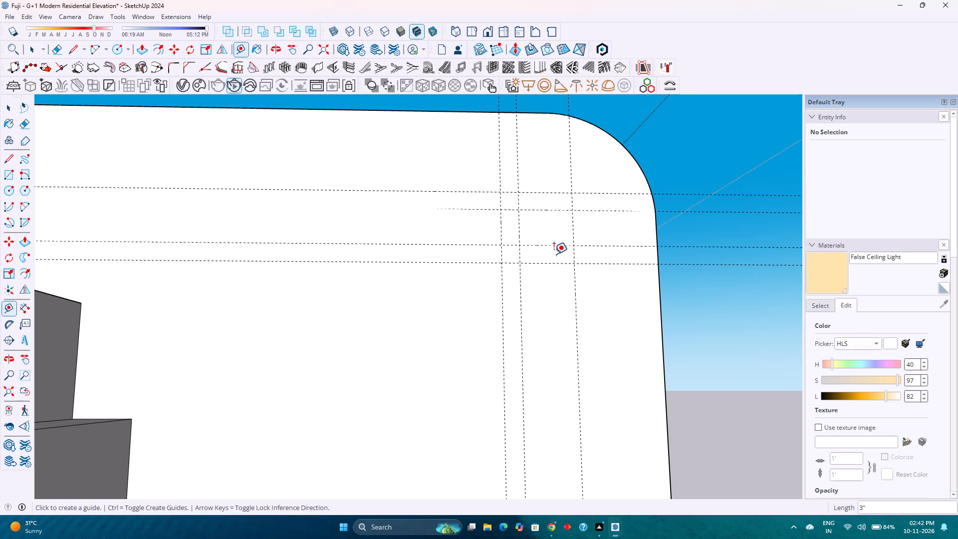
{"action": "left_click", "coordinate": [575, 259]}
{"action": "left_click", "coordinate": [552, 252]}
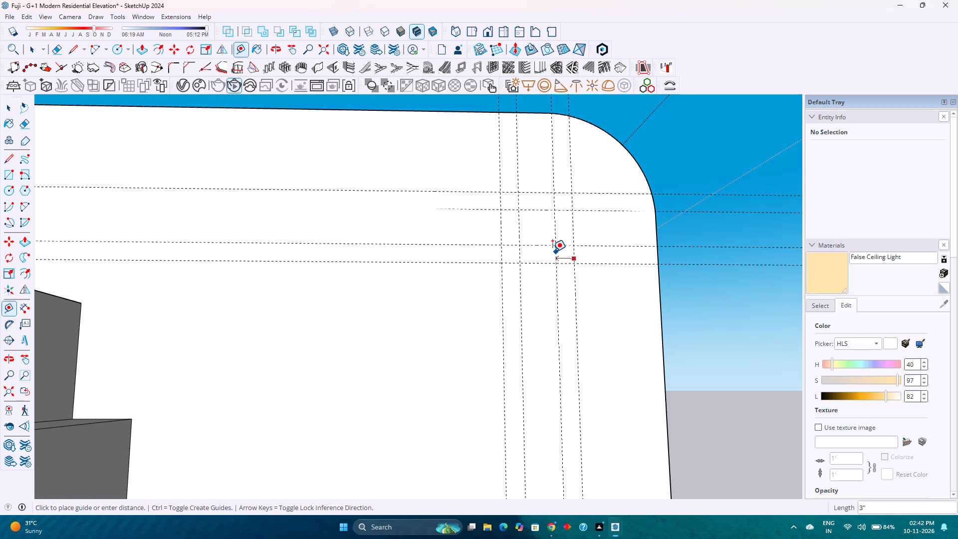
Draw a 6" x 6" square on the wall face between the four inner guide intersections near the rounded corner.
{"action": "scroll", "coordinate": [548, 235], "scroll_direction": "down", "scroll_amount": 4}
{"action": "middle_click_drag", "start_coordinate": [548, 235], "coordinate": [531, 269]}
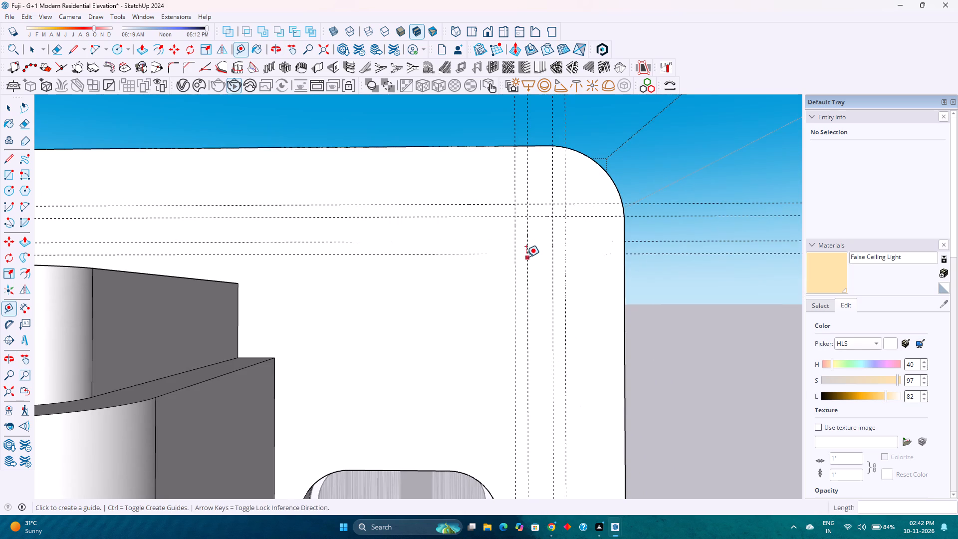
{"action": "middle_click_drag", "start_coordinate": [526, 257], "coordinate": [538, 241]}
{"action": "middle_click", "coordinate": [538, 241]}
{"action": "scroll", "coordinate": [538, 241], "scroll_direction": "up", "scroll_amount": 1}
{"action": "middle_click_drag", "start_coordinate": [538, 241], "coordinate": [557, 261]}
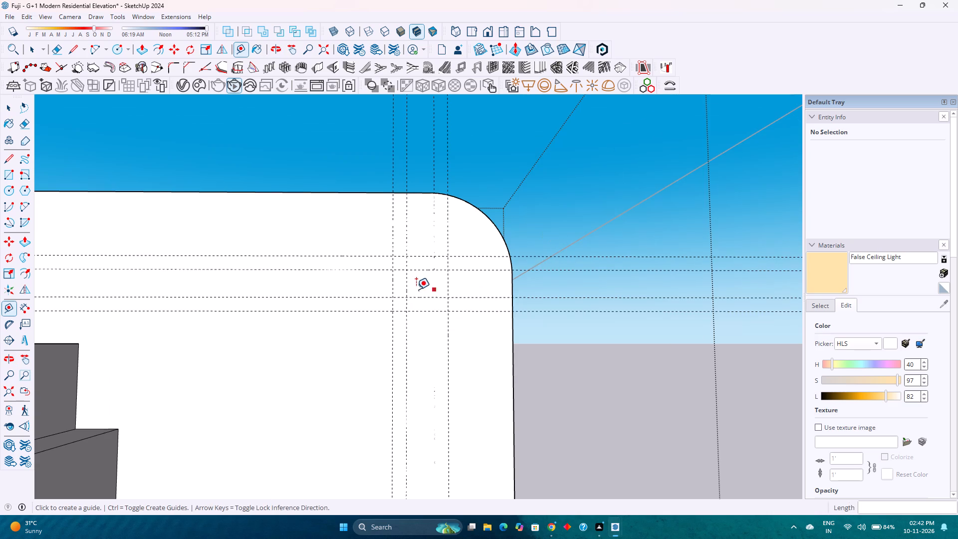
{"action": "scroll", "coordinate": [415, 289], "scroll_direction": "up", "scroll_amount": 2}
{"action": "middle_click_drag", "start_coordinate": [415, 289], "coordinate": [447, 298]}
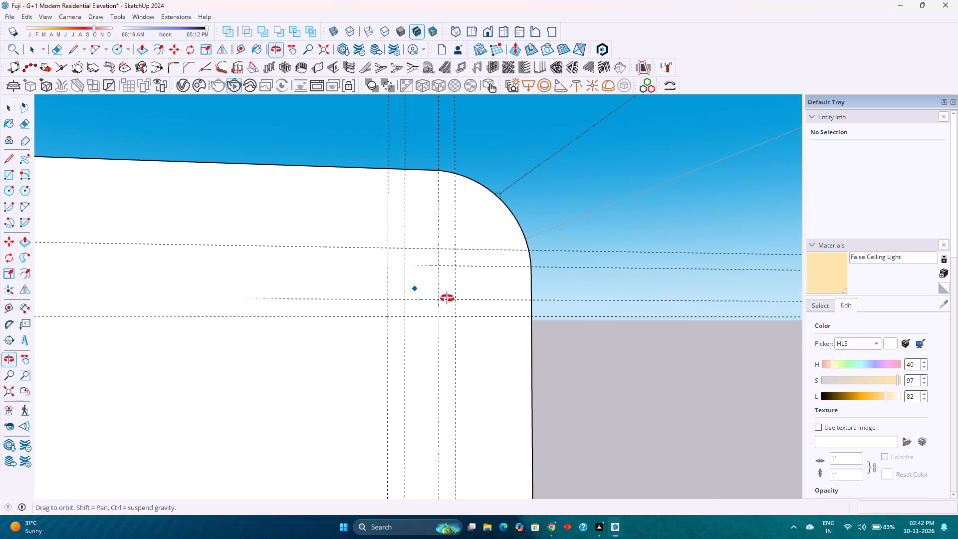
{"action": "middle_click_drag", "start_coordinate": [447, 298], "coordinate": [446, 300]}
{"action": "middle_click", "coordinate": [446, 300]}
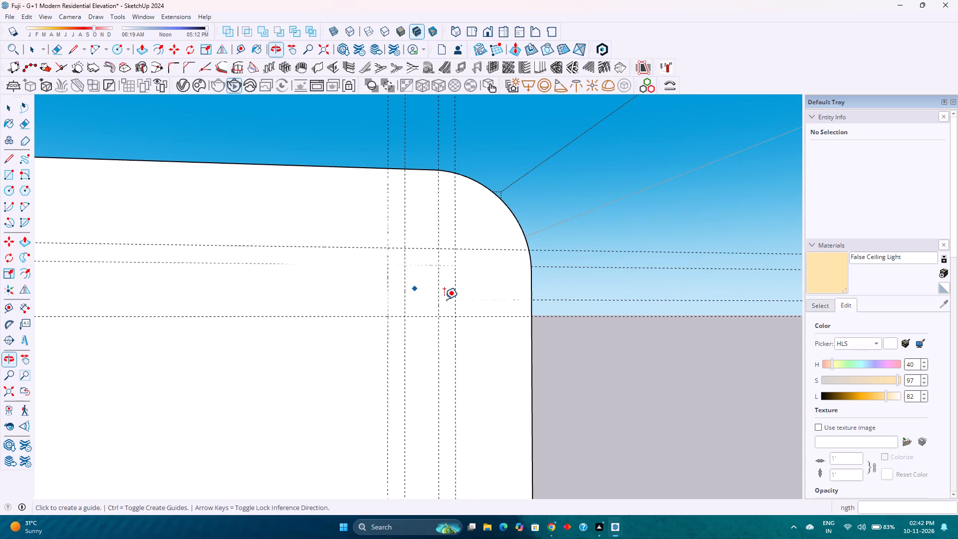
{"action": "scroll", "coordinate": [441, 297], "scroll_direction": "up", "scroll_amount": 5}
{"action": "middle_click_drag", "start_coordinate": [436, 296], "coordinate": [417, 291]}
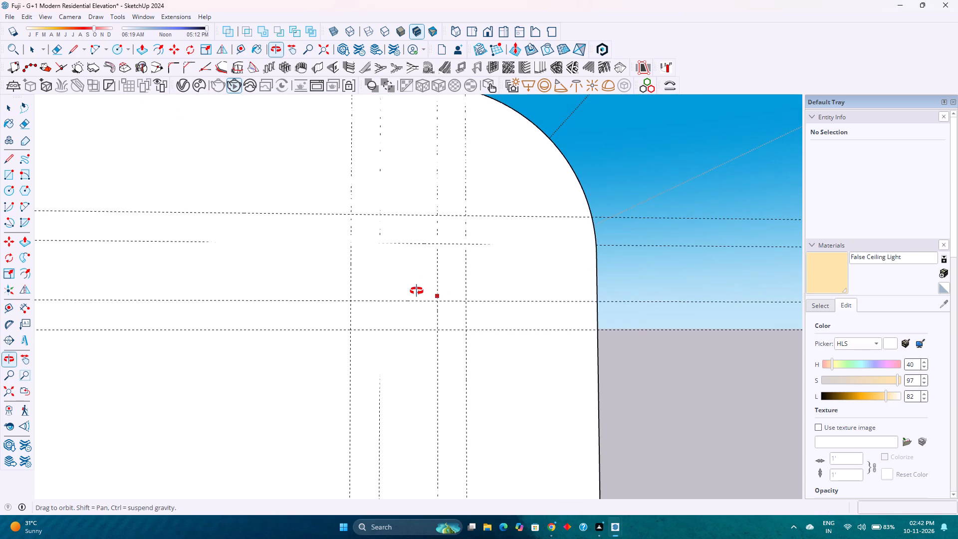
{"action": "middle_click_drag", "start_coordinate": [417, 291], "coordinate": [416, 291]}
{"action": "scroll", "coordinate": [416, 291], "scroll_direction": "down", "scroll_amount": 3}
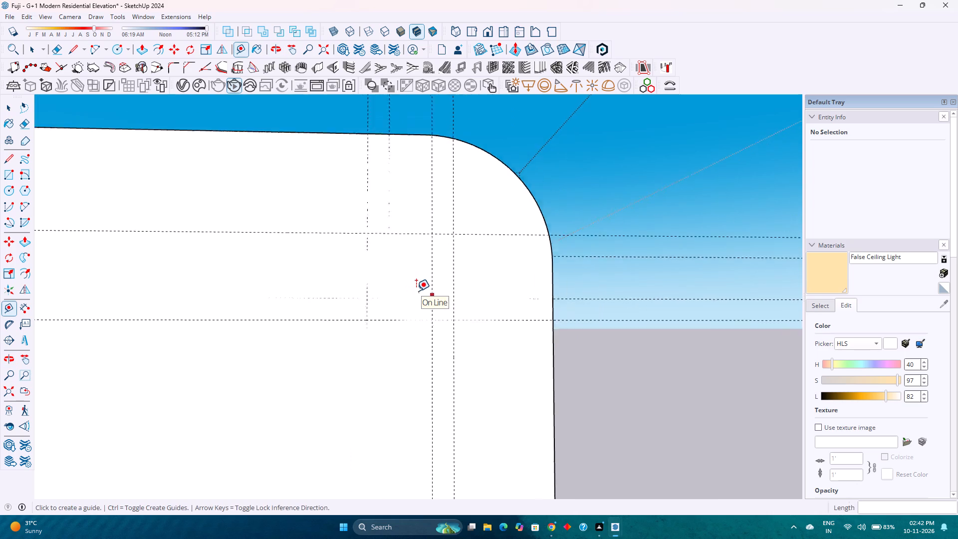
{"action": "scroll", "coordinate": [416, 291], "scroll_direction": "down", "scroll_amount": 5}
{"action": "middle_click_drag", "start_coordinate": [416, 291], "coordinate": [374, 304]}
{"action": "key", "text": "r"}
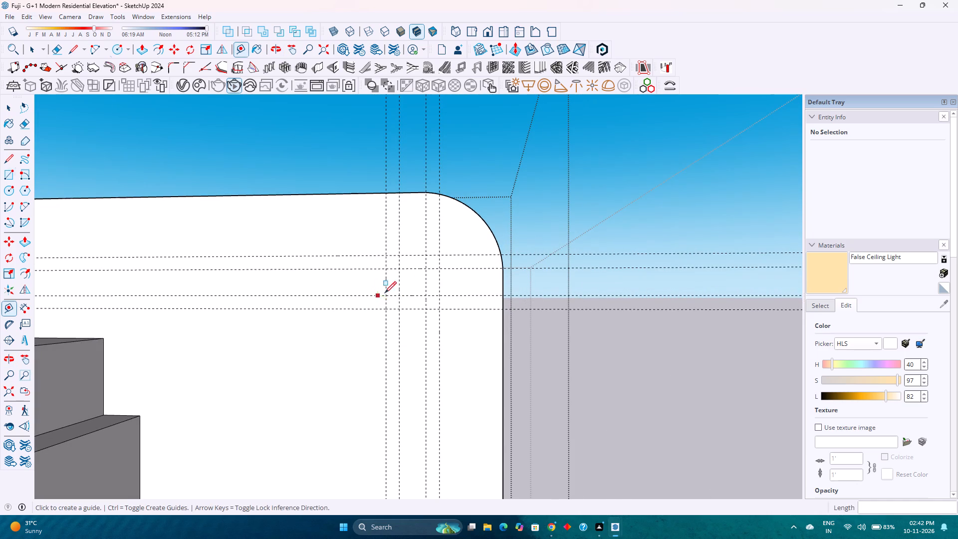
{"action": "left_click", "coordinate": [402, 268]}
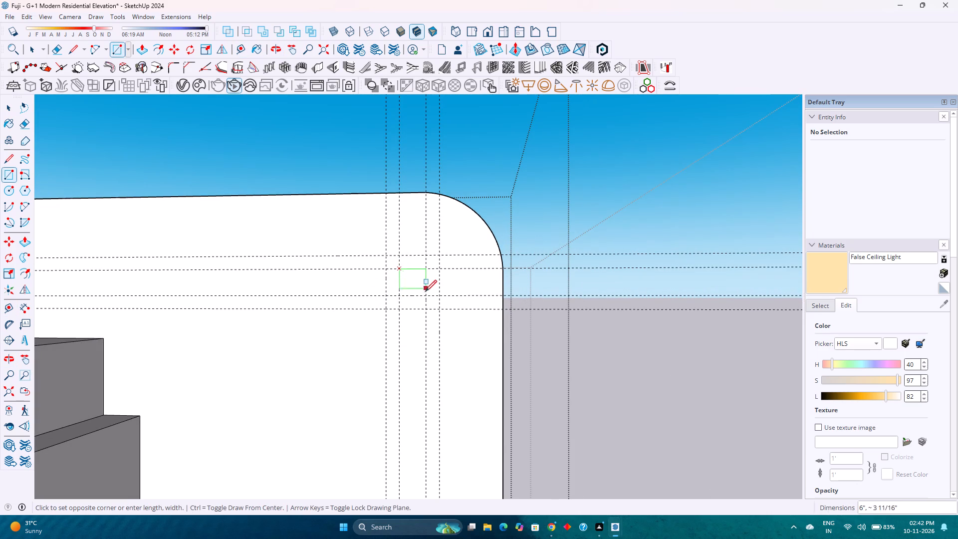
{"action": "left_click", "coordinate": [426, 295]}
{"action": "key", "text": "space"}
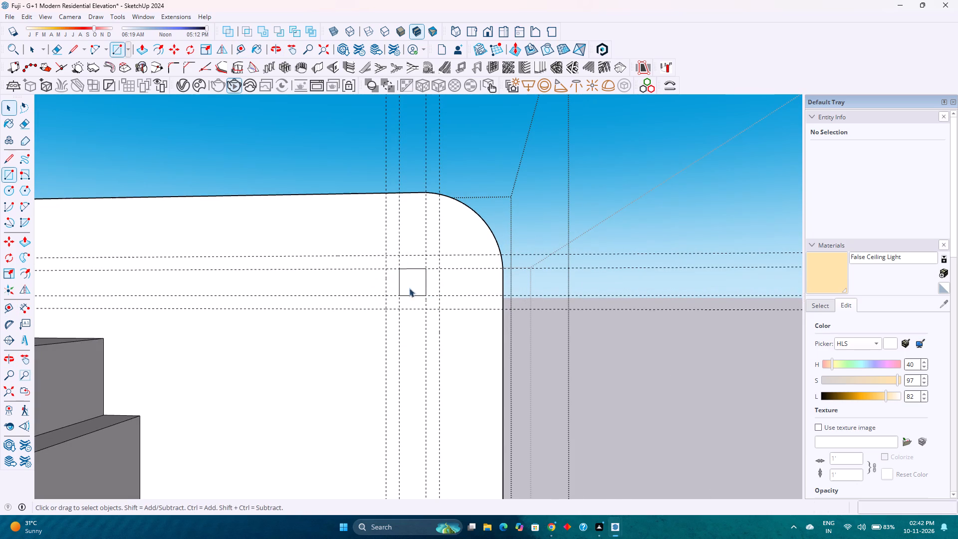
Copy the square with its edges about 3' 1 1/4" horizontally past the wall's outer edge and make the copy a group.
{"action": "left_click", "coordinate": [408, 283]}
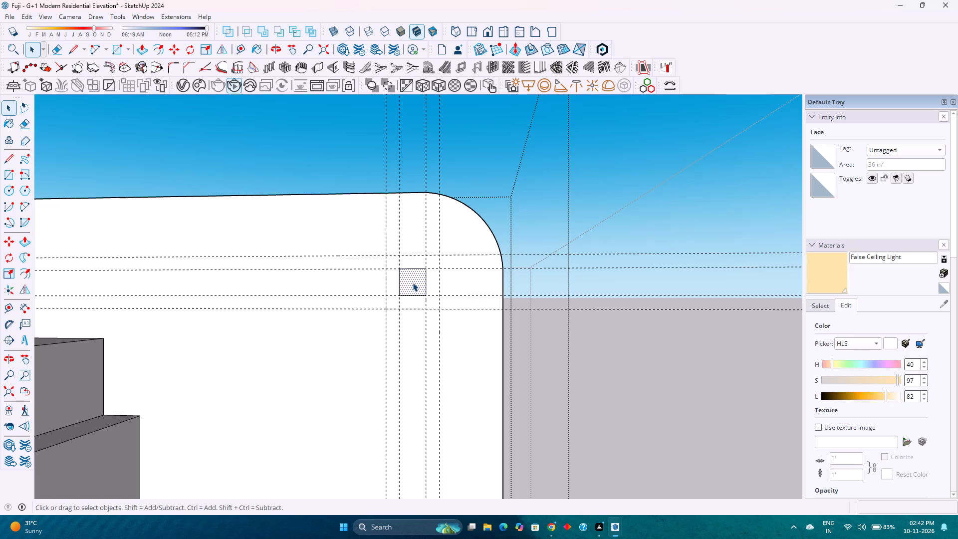
{"action": "key", "text": "m"}
{"action": "left_click", "coordinate": [400, 293]}
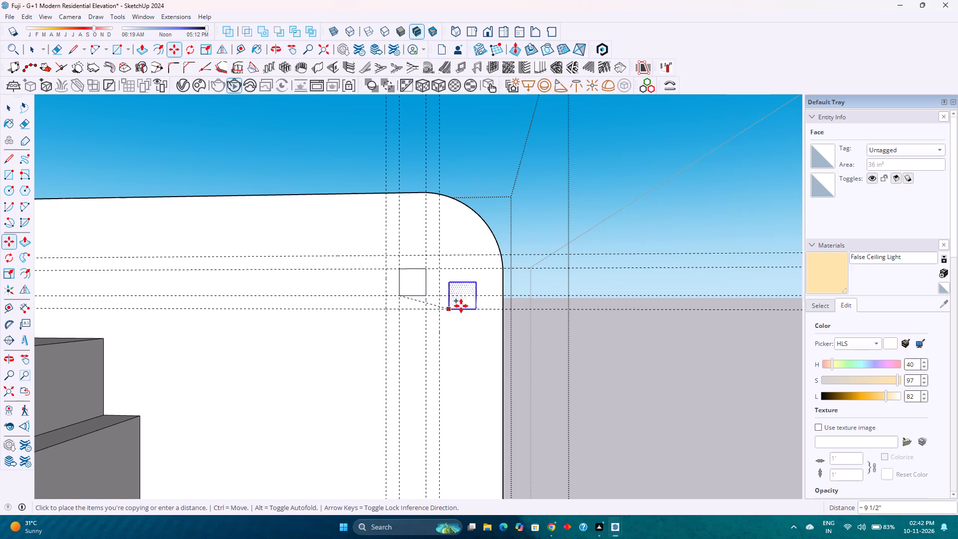
{"action": "left_click", "coordinate": [569, 297]}
{"action": "right_click", "coordinate": [590, 286]}
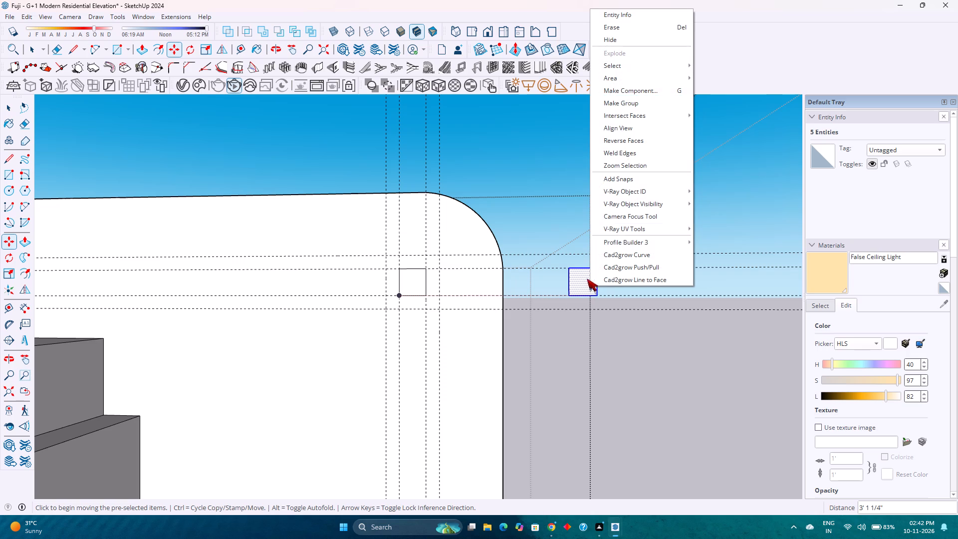
{"action": "left_click", "coordinate": [626, 103]}
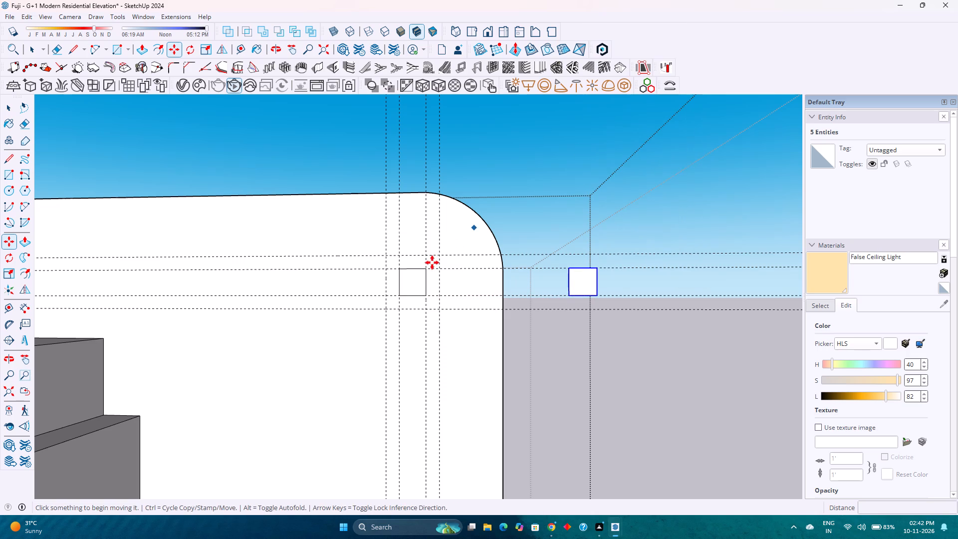
Erase the original square's edges from the wall together with the four inner guides around it.
{"action": "key", "text": "space"}
{"action": "type", "text": "e"}
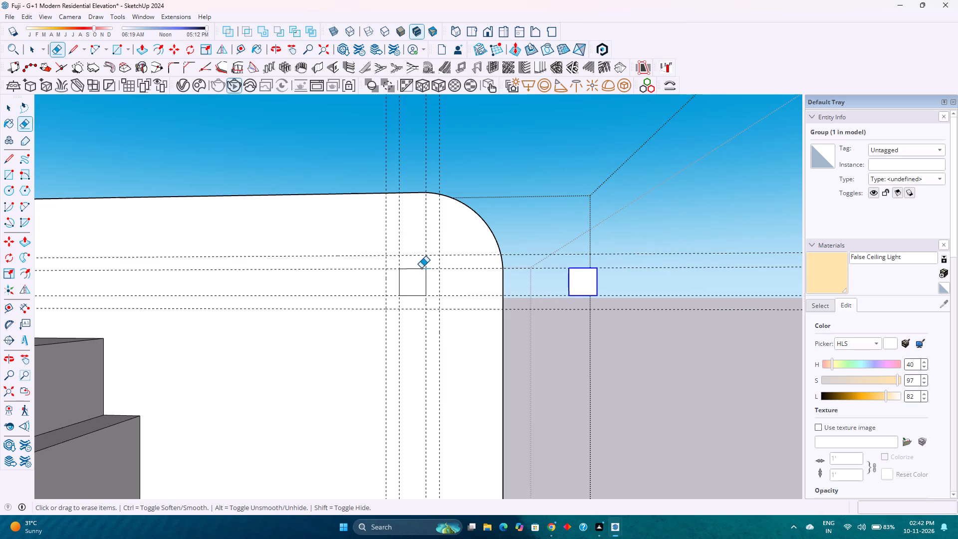
{"action": "left_click", "coordinate": [412, 266]}
{"action": "left_click_drag", "start_coordinate": [406, 277], "coordinate": [394, 280]}
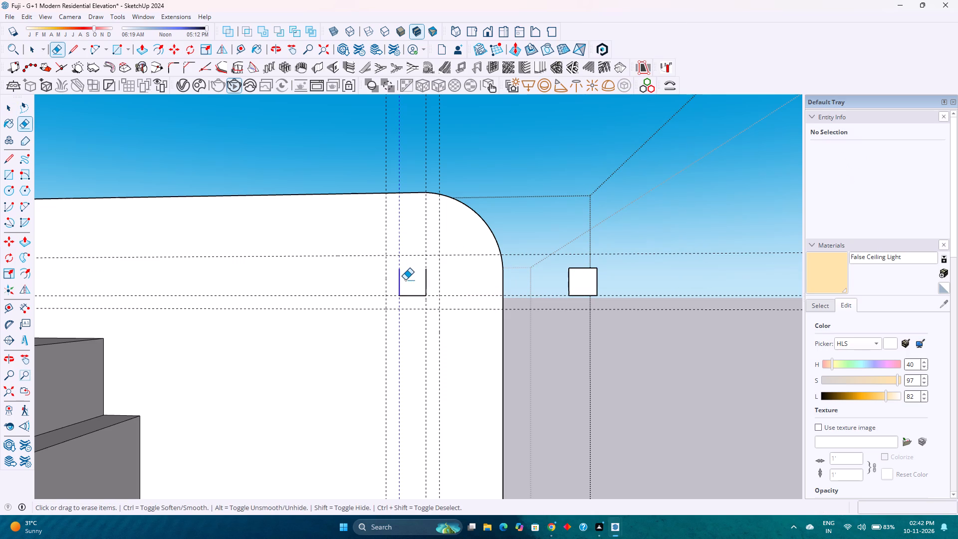
{"action": "left_click", "coordinate": [425, 280]}
{"action": "left_click_drag", "start_coordinate": [414, 290], "coordinate": [415, 297]}
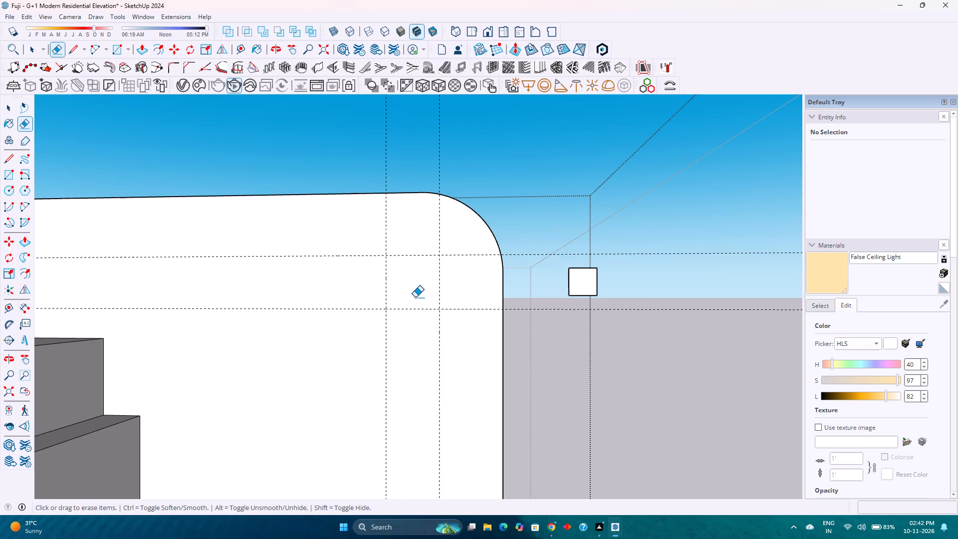
Move the grouped square about 3' 1 1/2" horizontally back onto the wall, centred between the remaining guides near the rounded corner.
{"action": "key", "text": "space"}
{"action": "left_click", "coordinate": [589, 282]}
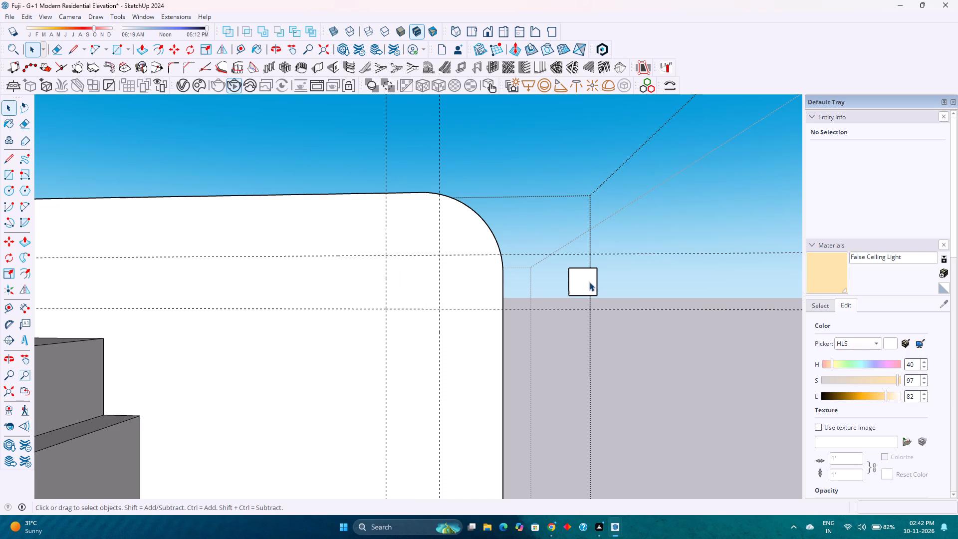
{"action": "left_click", "coordinate": [583, 282]}
{"action": "key", "text": "m"}
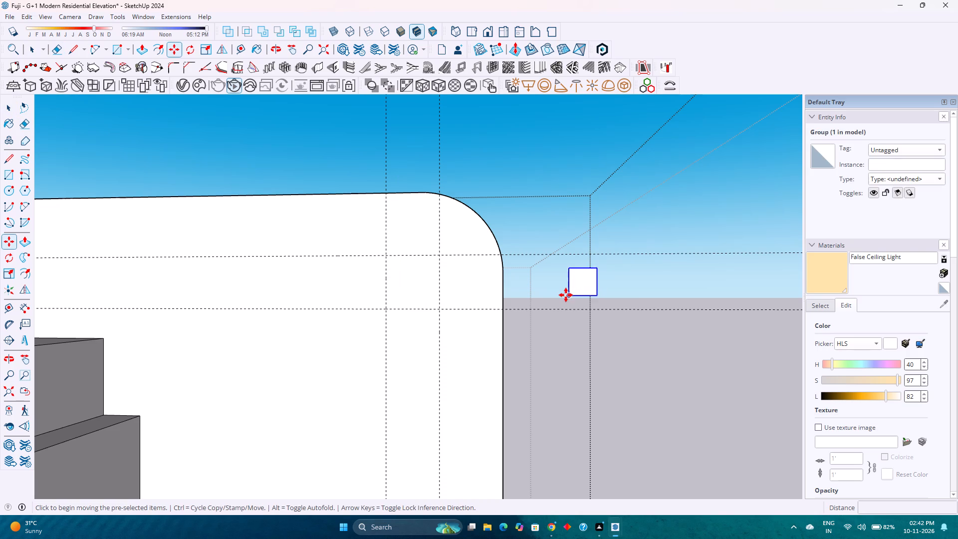
{"action": "left_click", "coordinate": [570, 295]}
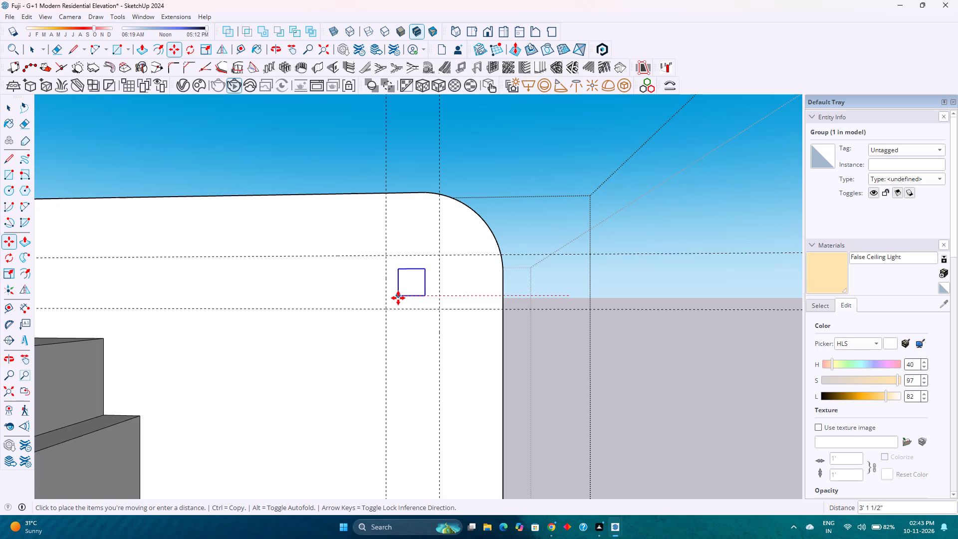
{"action": "left_click", "coordinate": [398, 298]}
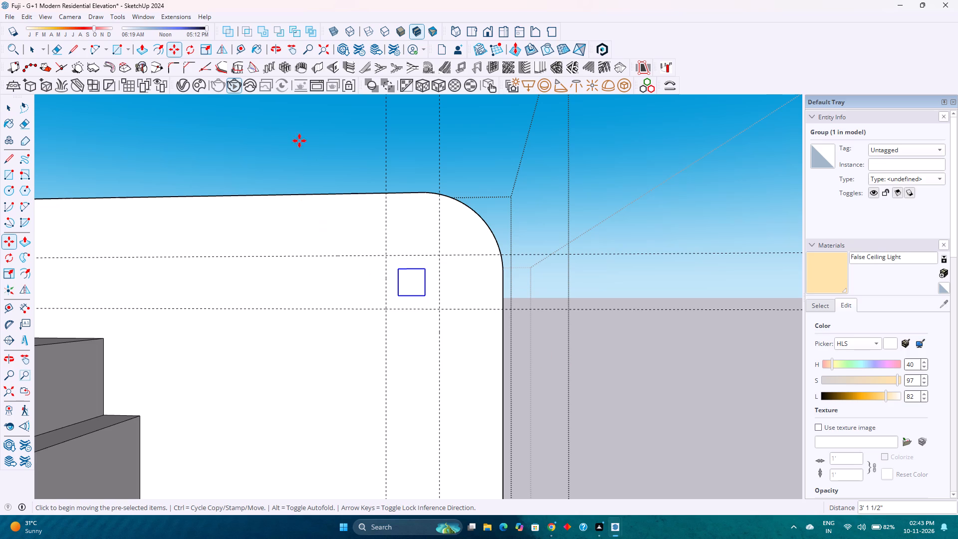
{"action": "scroll", "coordinate": [322, 175], "scroll_direction": "down", "scroll_amount": 3}
{"action": "key", "text": "space"}
{"action": "scroll", "coordinate": [329, 172], "scroll_direction": "down", "scroll_amount": 1}
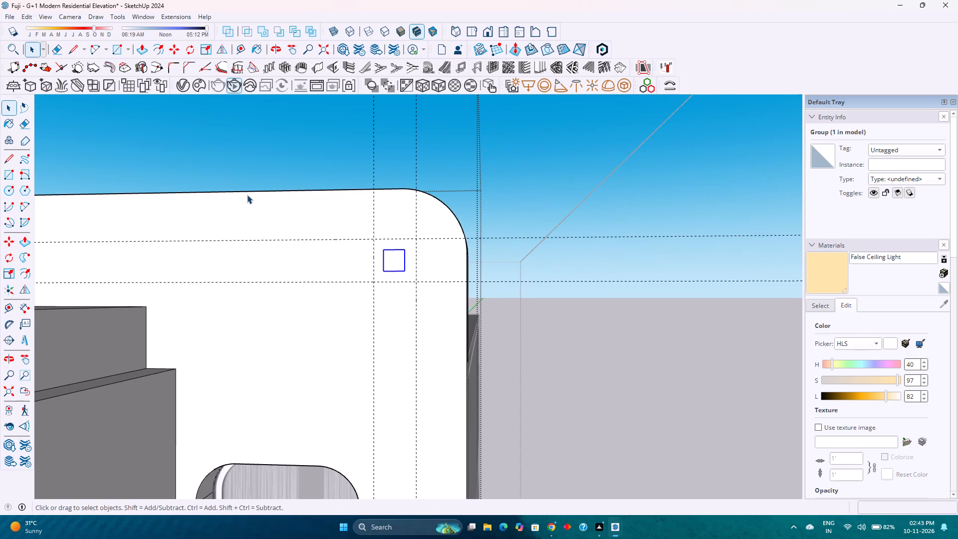
{"action": "scroll", "coordinate": [246, 195], "scroll_direction": "down", "scroll_amount": 15}
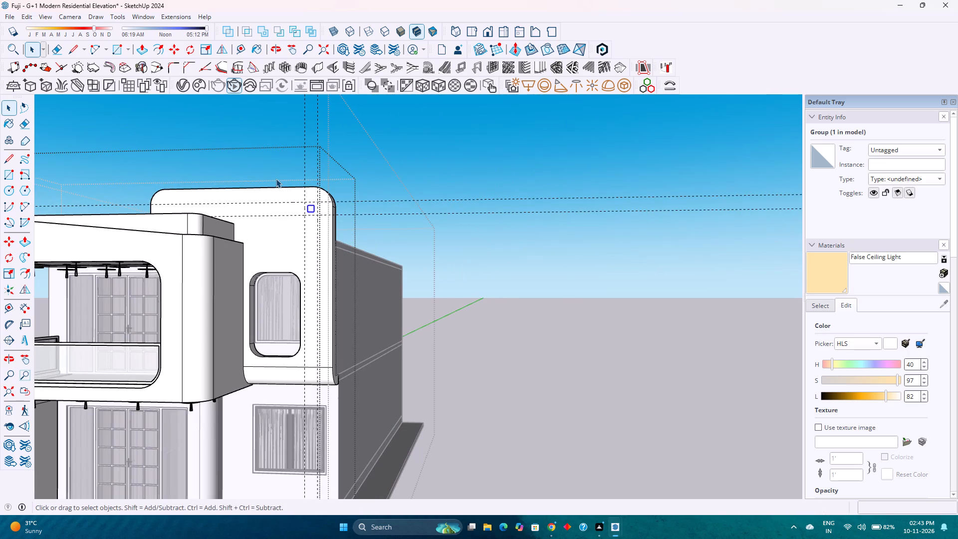
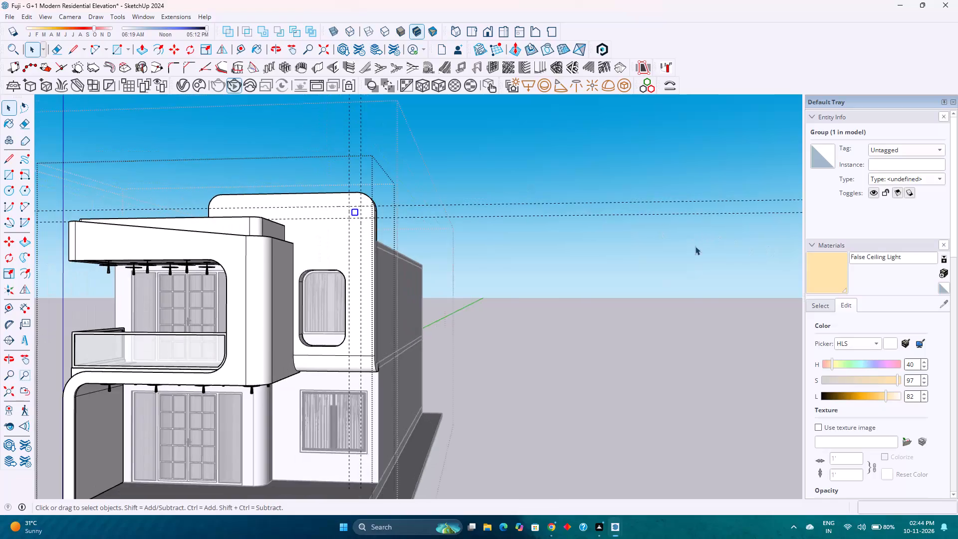
Rotate the small square group near the parapet wall's rounded upper corner by 45 degrees about its centre, keeping it flat on the wall.
{"action": "scroll", "coordinate": [387, 217], "scroll_direction": "up", "scroll_amount": 11}
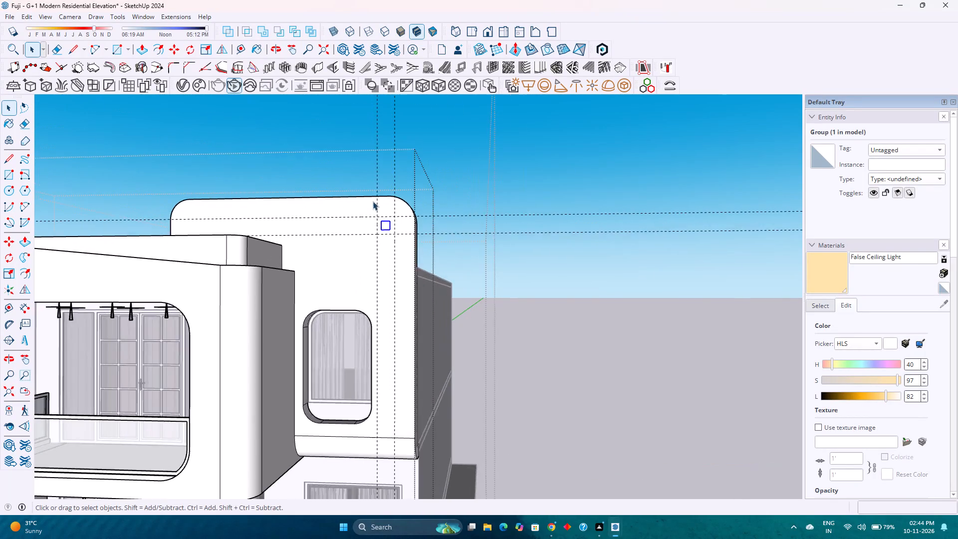
{"action": "scroll", "coordinate": [377, 205], "scroll_direction": "up", "scroll_amount": 13}
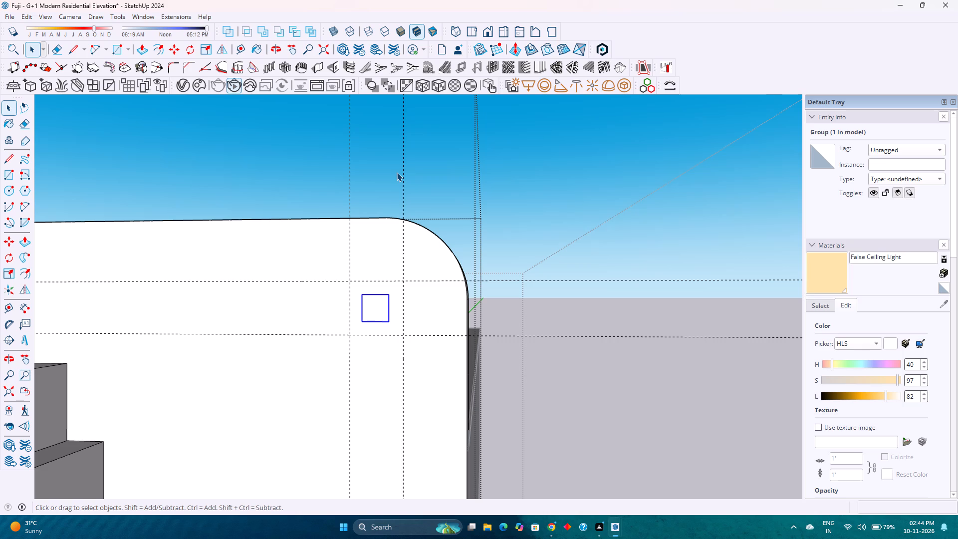
{"action": "scroll", "coordinate": [397, 172], "scroll_direction": "down", "scroll_amount": 4}
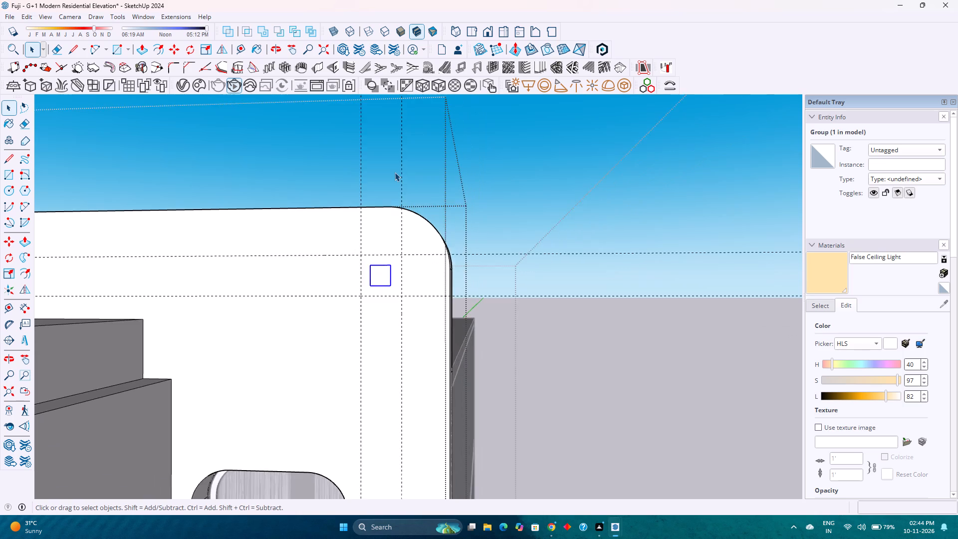
{"action": "scroll", "coordinate": [395, 172], "scroll_direction": "down", "scroll_amount": 3}
{"action": "scroll", "coordinate": [395, 172], "scroll_direction": "up", "scroll_amount": 4}
{"action": "scroll", "coordinate": [393, 174], "scroll_direction": "down", "scroll_amount": 2}
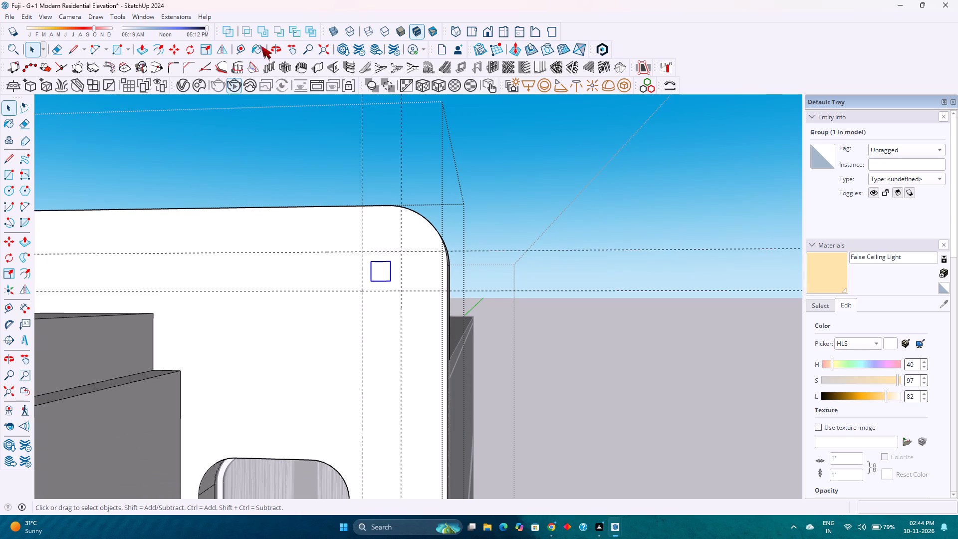
{"action": "left_click", "coordinate": [189, 51]}
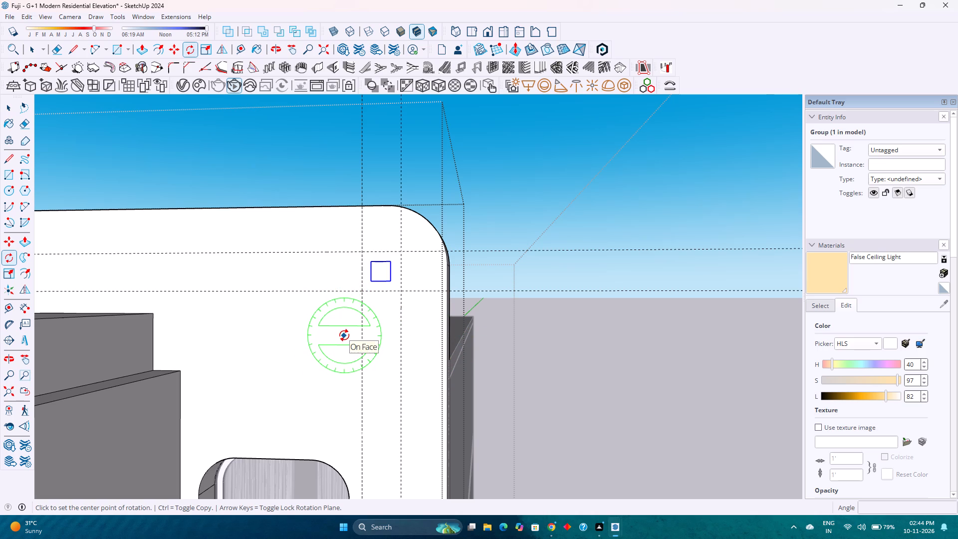
{"action": "scroll", "coordinate": [381, 278], "scroll_direction": "down", "scroll_amount": 1}
{"action": "scroll", "coordinate": [381, 278], "scroll_direction": "up", "scroll_amount": 7}
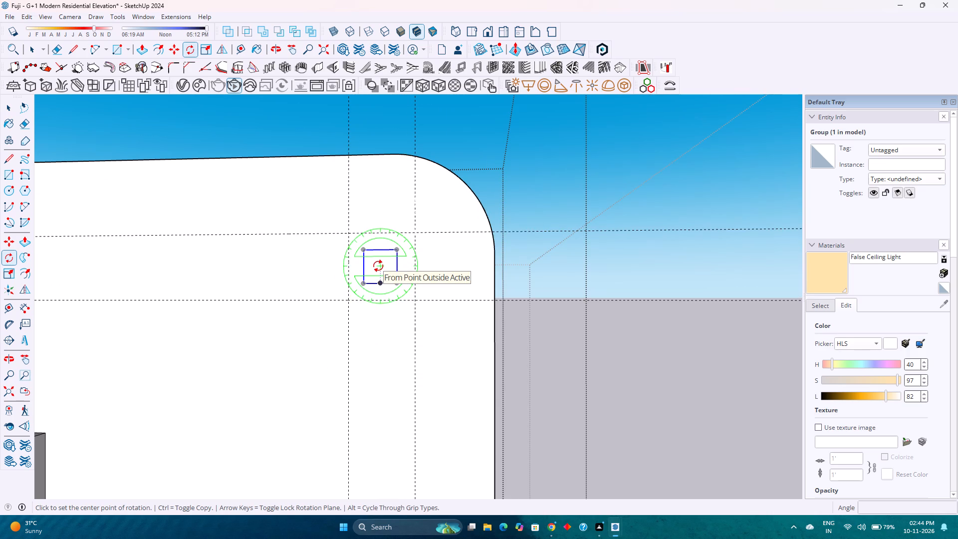
{"action": "scroll", "coordinate": [378, 266], "scroll_direction": "up", "scroll_amount": 3}
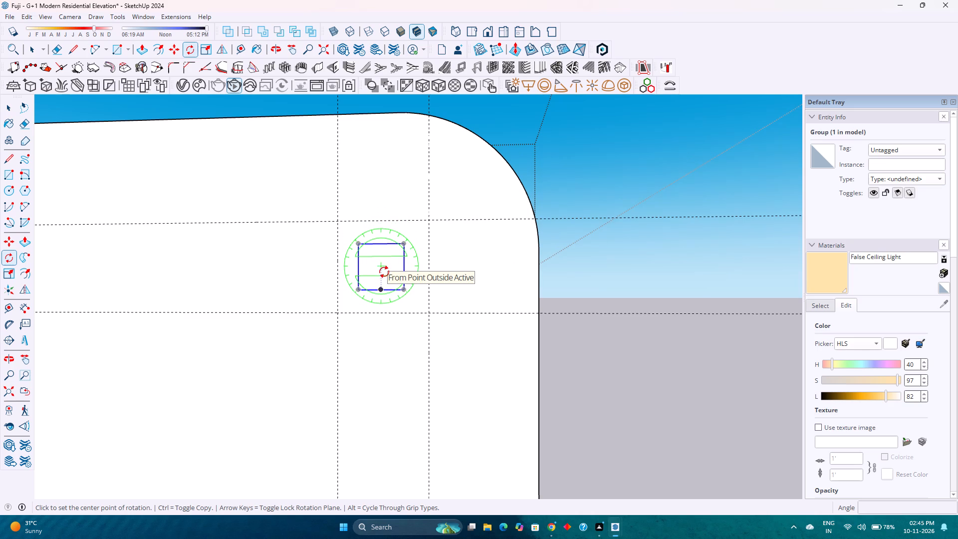
{"action": "left_click", "coordinate": [381, 265]}
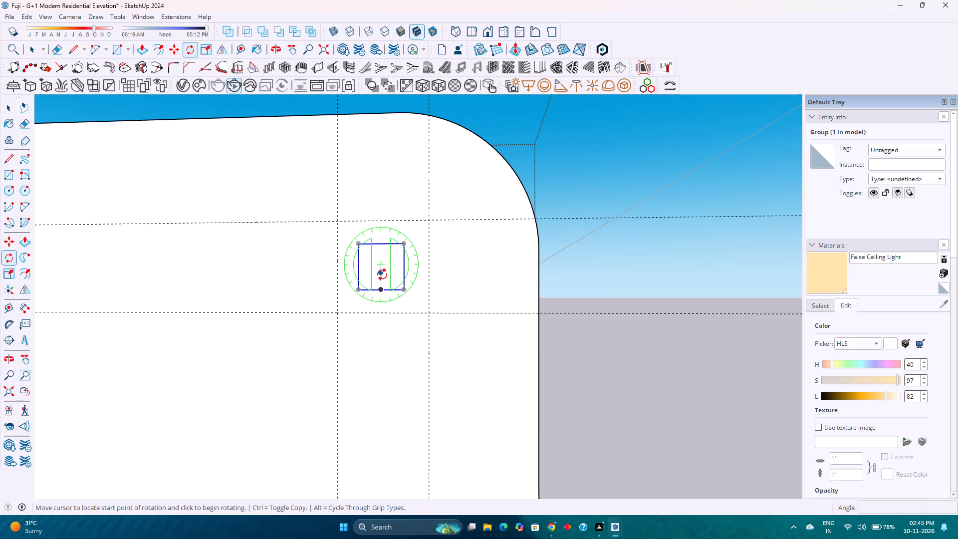
{"action": "left_click", "coordinate": [405, 288]}
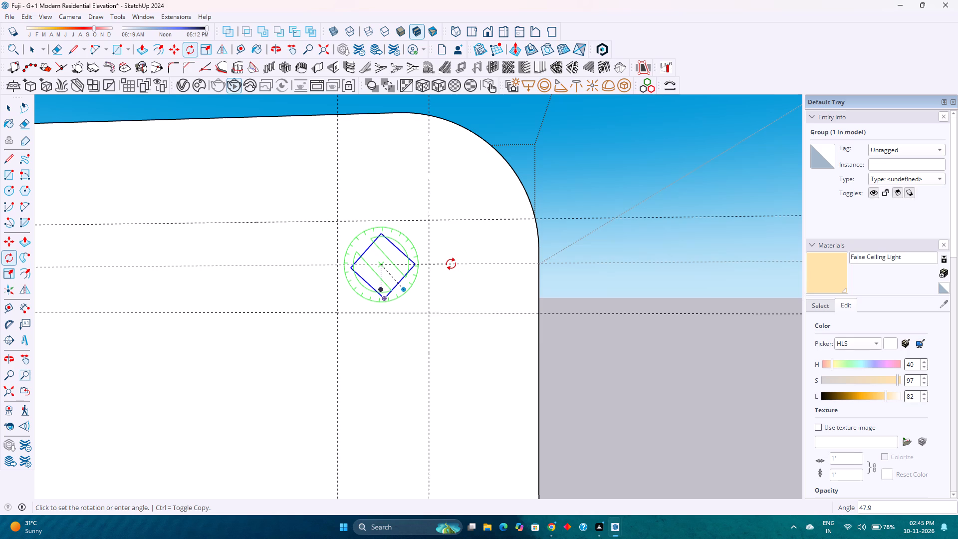
{"action": "key", "text": "Left"}
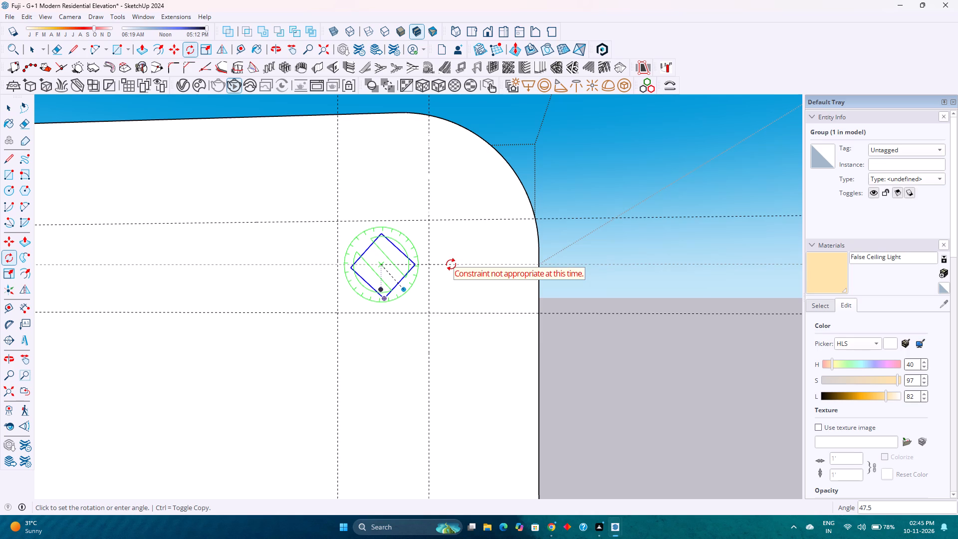
{"action": "key", "text": "Right"}
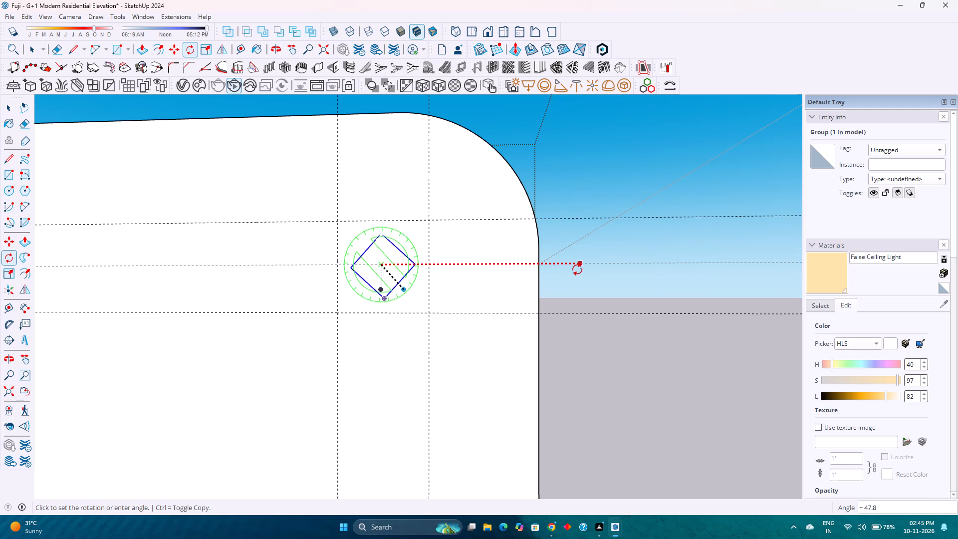
{"action": "type", "text": "45"}
{"action": "key", "text": "Return"}
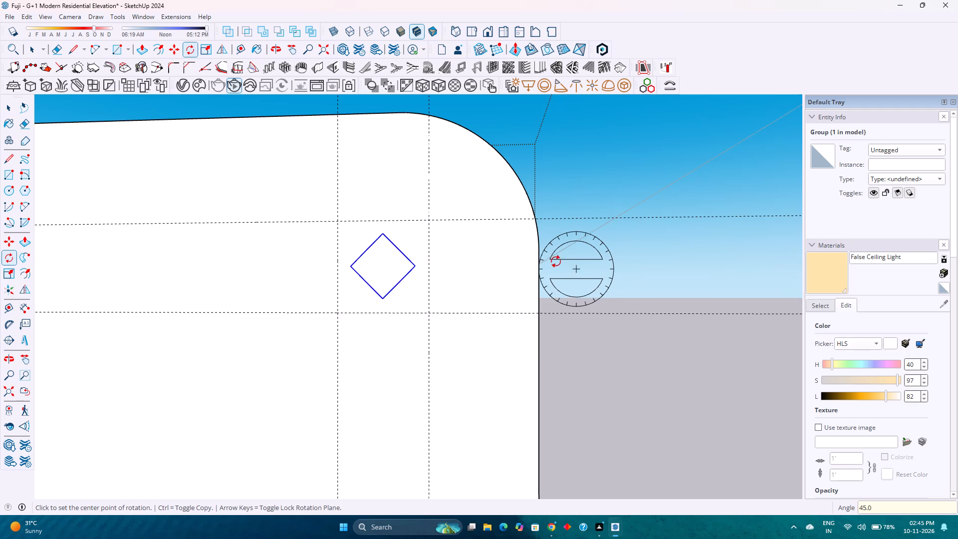
Open the rotated square group and extrude its face out from the wall, trying 9 and 6 inches before settling on 3 inches.
{"action": "scroll", "coordinate": [350, 285], "scroll_direction": "down", "scroll_amount": 5}
{"action": "scroll", "coordinate": [350, 285], "scroll_direction": "up", "scroll_amount": 4}
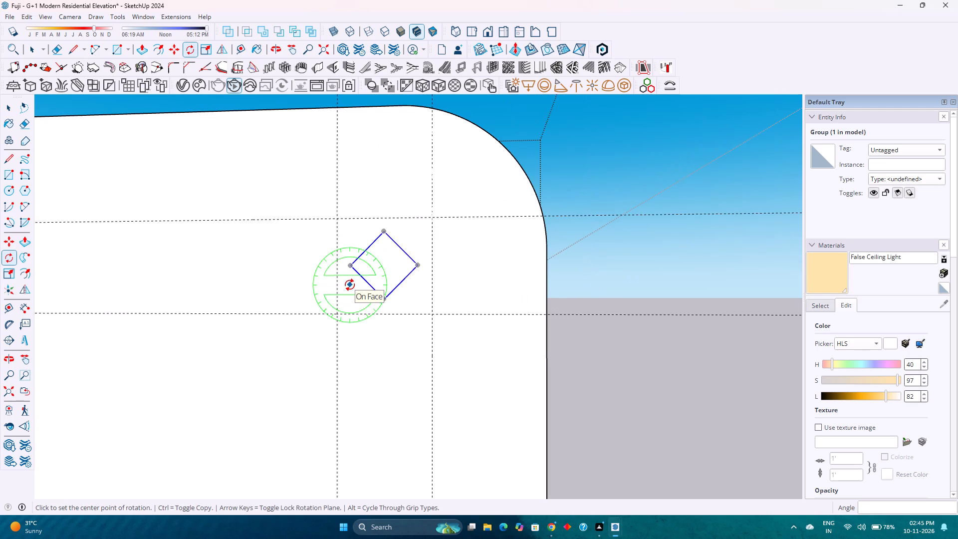
{"action": "key", "text": "space"}
{"action": "scroll", "coordinate": [408, 273], "scroll_direction": "down", "scroll_amount": 4}
{"action": "scroll", "coordinate": [389, 260], "scroll_direction": "up", "scroll_amount": 3}
{"action": "double_click", "coordinate": [388, 261]}
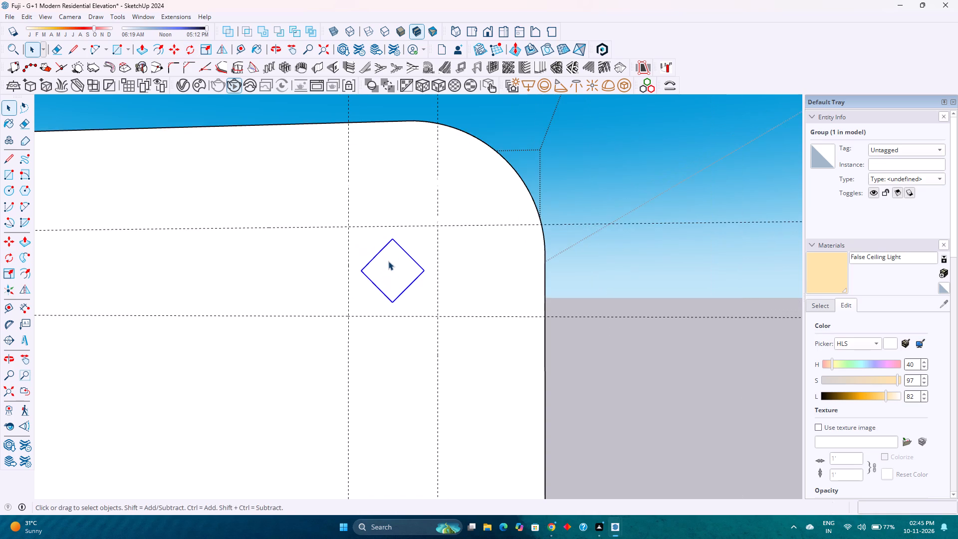
{"action": "scroll", "coordinate": [388, 262], "scroll_direction": "up", "scroll_amount": 5}
{"action": "middle_click_drag", "start_coordinate": [388, 263], "coordinate": [333, 394]}
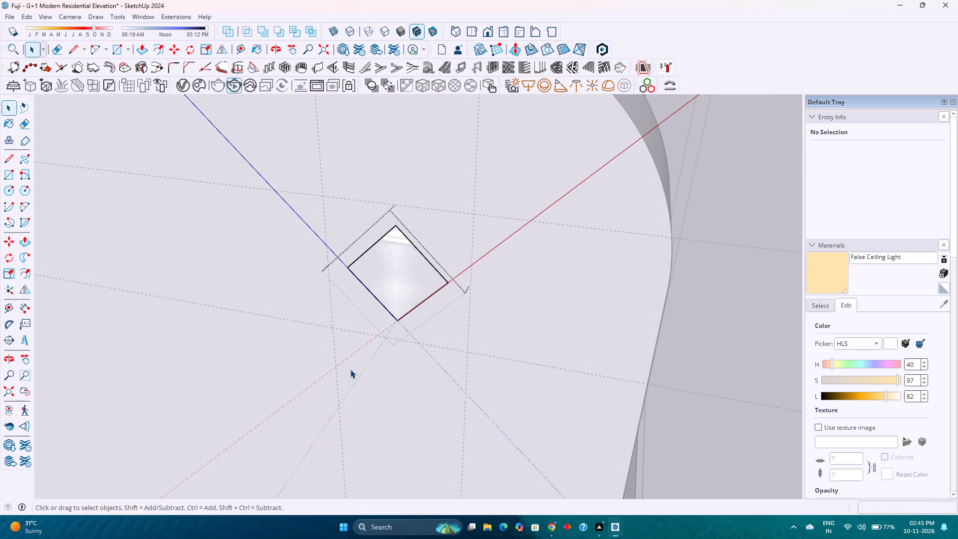
{"action": "key", "text": "p"}
{"action": "left_click", "coordinate": [398, 284]}
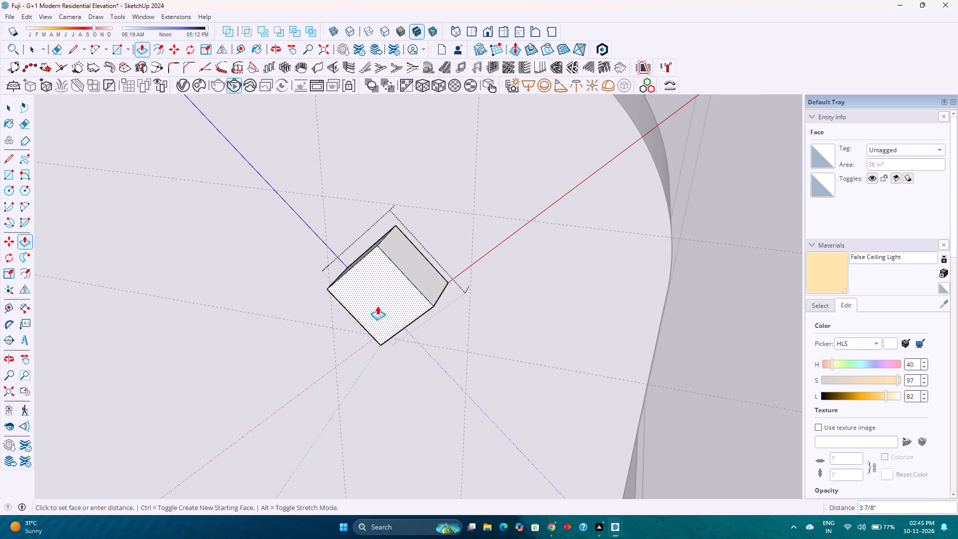
{"action": "key", "text": "9"}
{"action": "key", "text": "Return"}
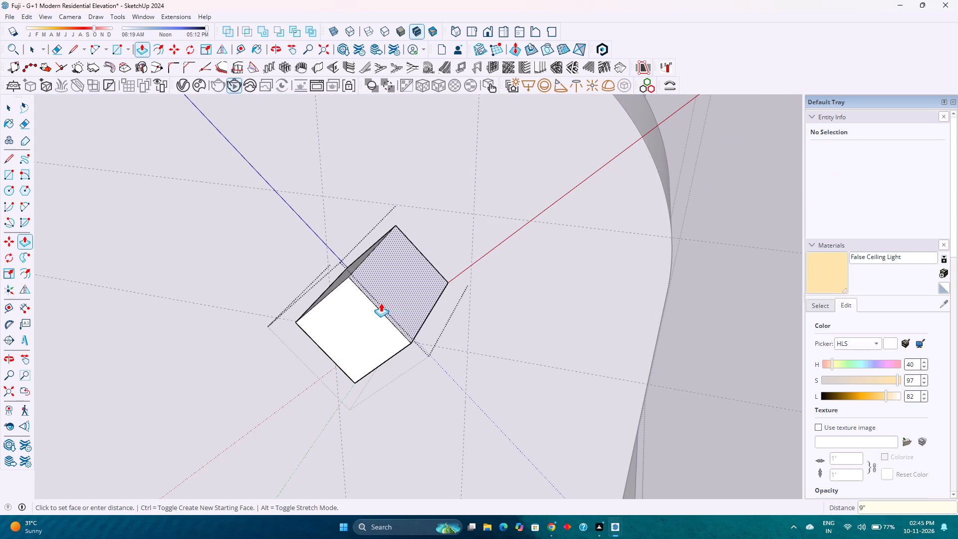
{"action": "key", "text": "6"}
{"action": "key", "text": "Return"}
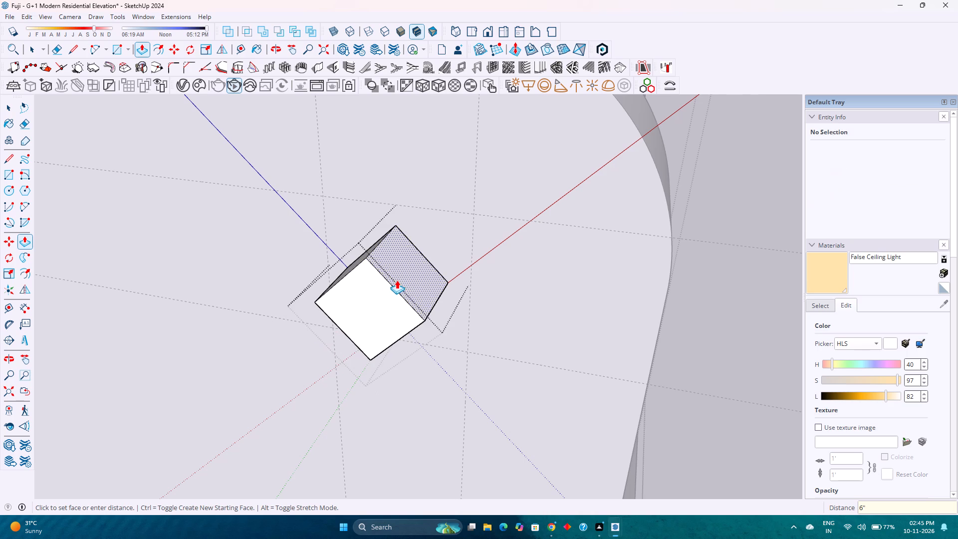
{"action": "scroll", "coordinate": [397, 280], "scroll_direction": "up", "scroll_amount": 4}
{"action": "key", "text": "3"}
{"action": "key", "text": "Return"}
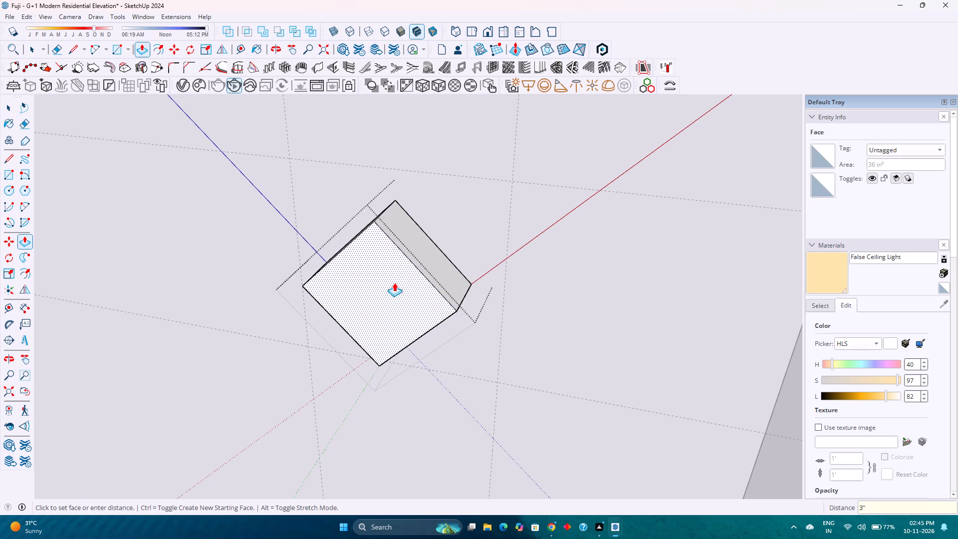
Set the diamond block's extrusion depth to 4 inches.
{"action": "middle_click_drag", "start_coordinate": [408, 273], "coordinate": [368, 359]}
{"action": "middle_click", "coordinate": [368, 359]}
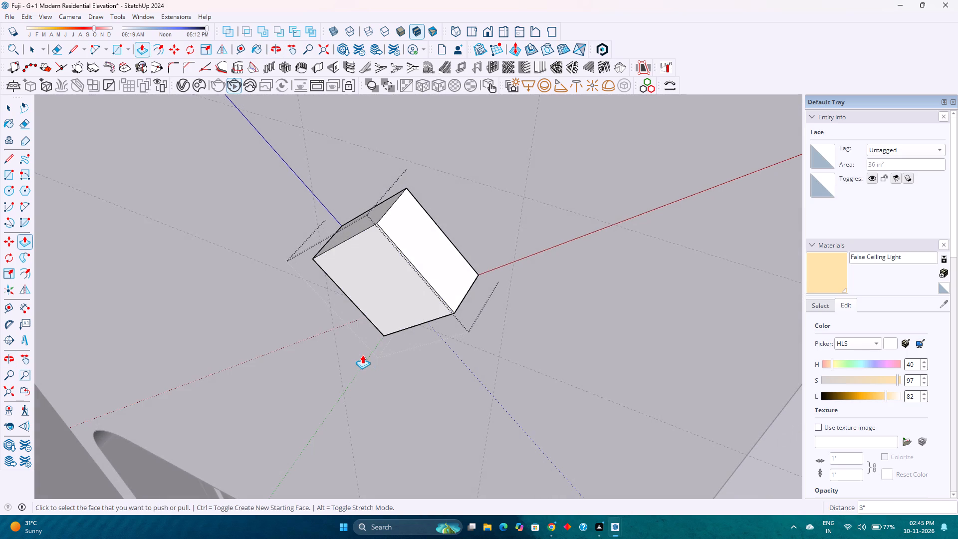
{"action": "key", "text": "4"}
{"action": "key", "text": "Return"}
Set the diamond block's extrusion depth to 3 inches.
{"action": "scroll", "coordinate": [396, 294], "scroll_direction": "down", "scroll_amount": 2}
{"action": "middle_click_drag", "start_coordinate": [396, 294], "coordinate": [590, 167]}
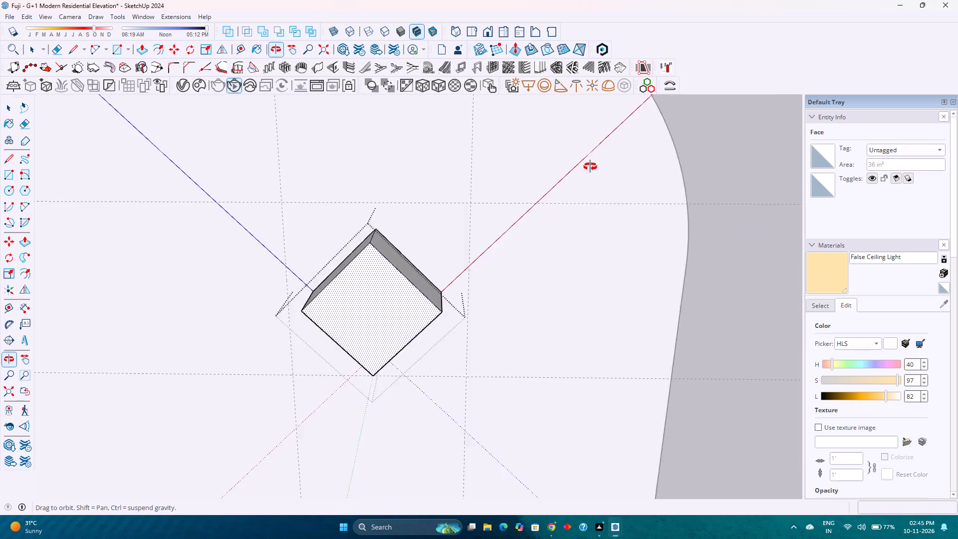
{"action": "middle_click_drag", "start_coordinate": [590, 167], "coordinate": [677, 188]}
{"action": "scroll", "coordinate": [345, 256], "scroll_direction": "up", "scroll_amount": 4}
{"action": "scroll", "coordinate": [273, 294], "scroll_direction": "up", "scroll_amount": 3}
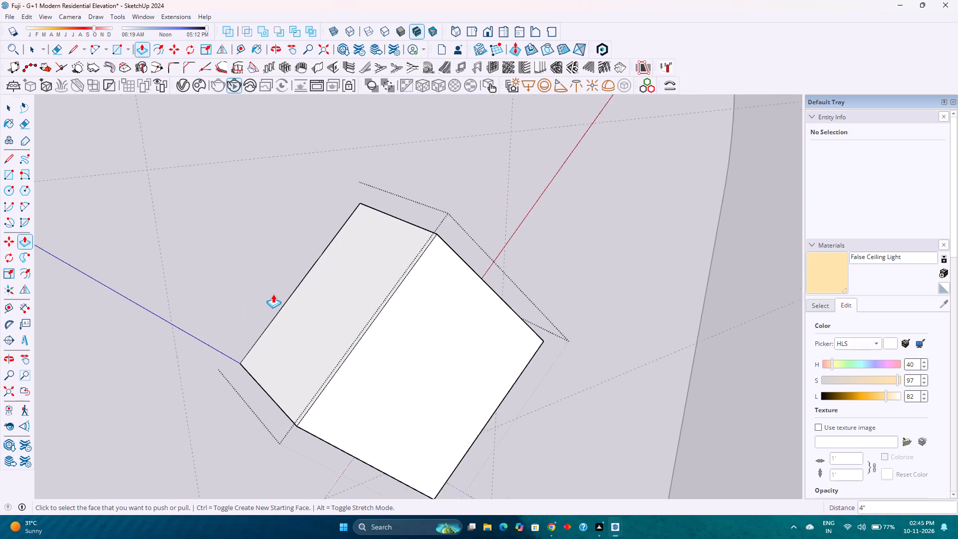
{"action": "scroll", "coordinate": [273, 294], "scroll_direction": "up", "scroll_amount": 1}
{"action": "scroll", "coordinate": [273, 293], "scroll_direction": "down", "scroll_amount": 5}
{"action": "scroll", "coordinate": [326, 307], "scroll_direction": "down", "scroll_amount": 4}
{"action": "middle_click_drag", "start_coordinate": [391, 335], "coordinate": [256, 265]}
{"action": "scroll", "coordinate": [256, 262], "scroll_direction": "down", "scroll_amount": 4}
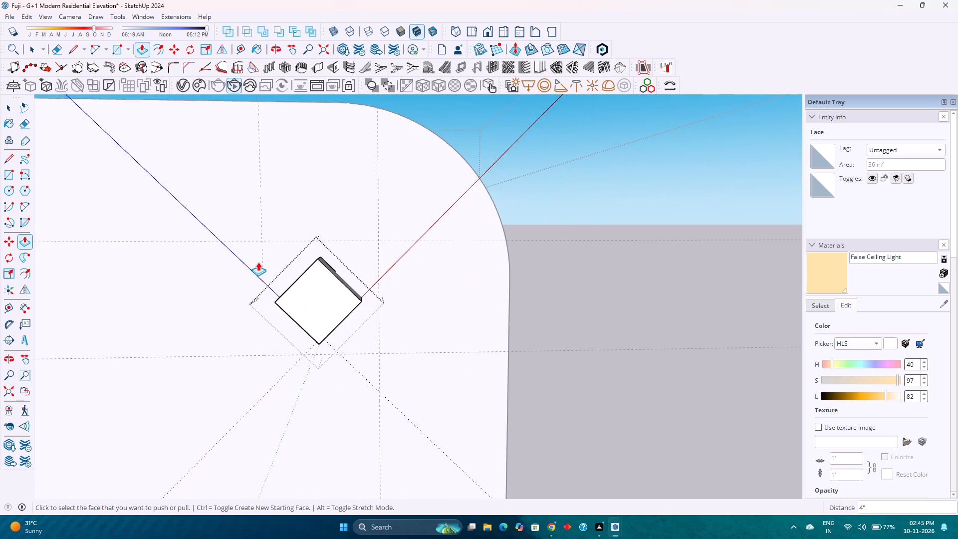
{"action": "scroll", "coordinate": [258, 262], "scroll_direction": "down", "scroll_amount": 4}
{"action": "middle_click_drag", "start_coordinate": [308, 268], "coordinate": [178, 275]}
{"action": "scroll", "coordinate": [366, 260], "scroll_direction": "up", "scroll_amount": 7}
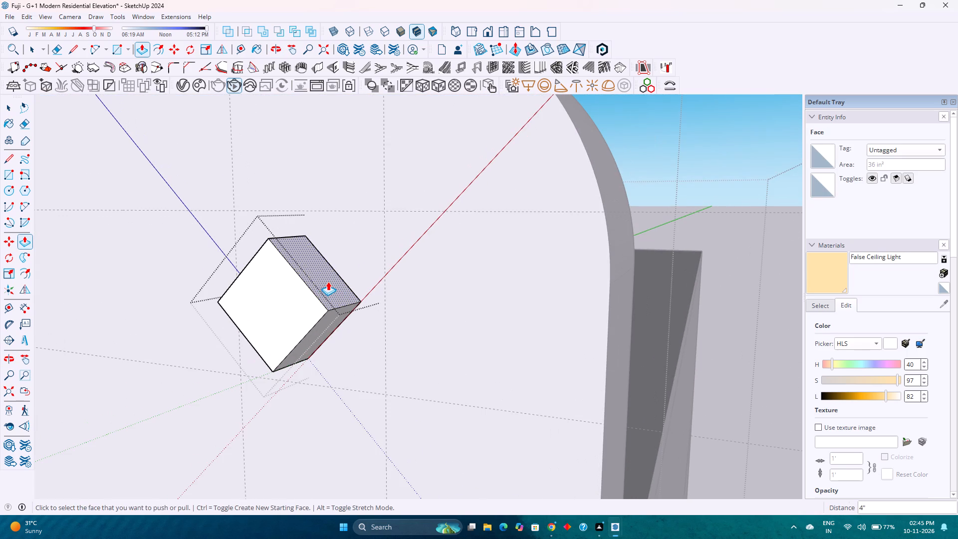
{"action": "key", "text": "3"}
{"action": "key", "text": "Return"}
Place guides crossing at the centre of the block's upper side face, 1 1/2 inches from its wall-side edge and 3 inches from its short edge.
{"action": "scroll", "coordinate": [290, 289], "scroll_direction": "up", "scroll_amount": 2}
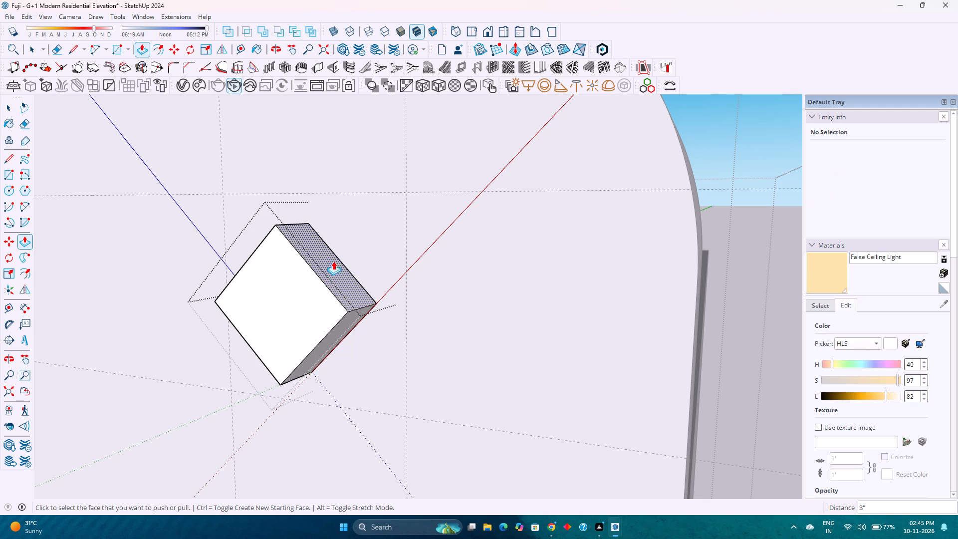
{"action": "scroll", "coordinate": [317, 275], "scroll_direction": "up", "scroll_amount": 4}
{"action": "middle_click_drag", "start_coordinate": [320, 269], "coordinate": [305, 306]}
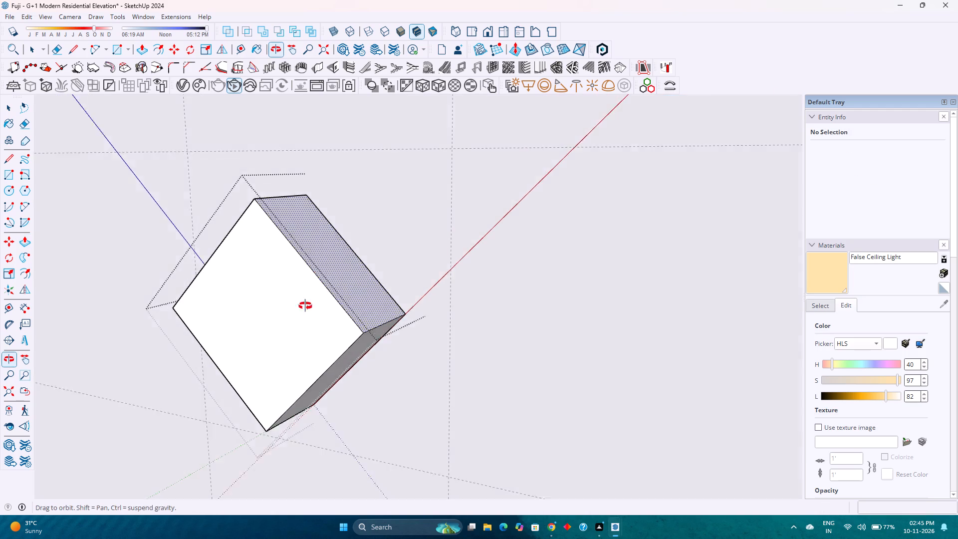
{"action": "middle_click_drag", "start_coordinate": [305, 306], "coordinate": [295, 348]}
{"action": "scroll", "coordinate": [296, 339], "scroll_direction": "down", "scroll_amount": 3}
{"action": "scroll", "coordinate": [284, 293], "scroll_direction": "up", "scroll_amount": 3}
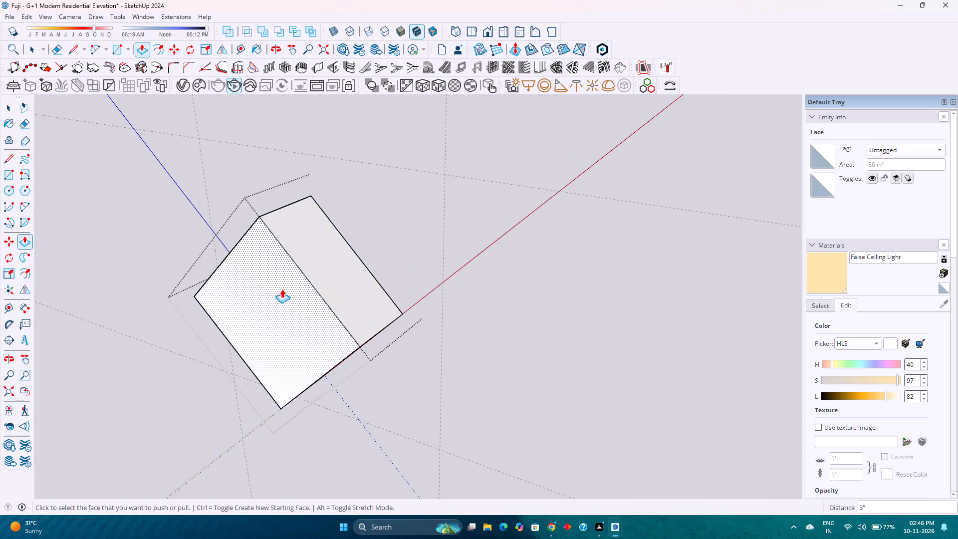
{"action": "scroll", "coordinate": [282, 289], "scroll_direction": "up", "scroll_amount": 2}
{"action": "middle_click_drag", "start_coordinate": [282, 289], "coordinate": [299, 342]}
{"action": "middle_click", "coordinate": [299, 342]}
{"action": "scroll", "coordinate": [300, 329], "scroll_direction": "down", "scroll_amount": 5}
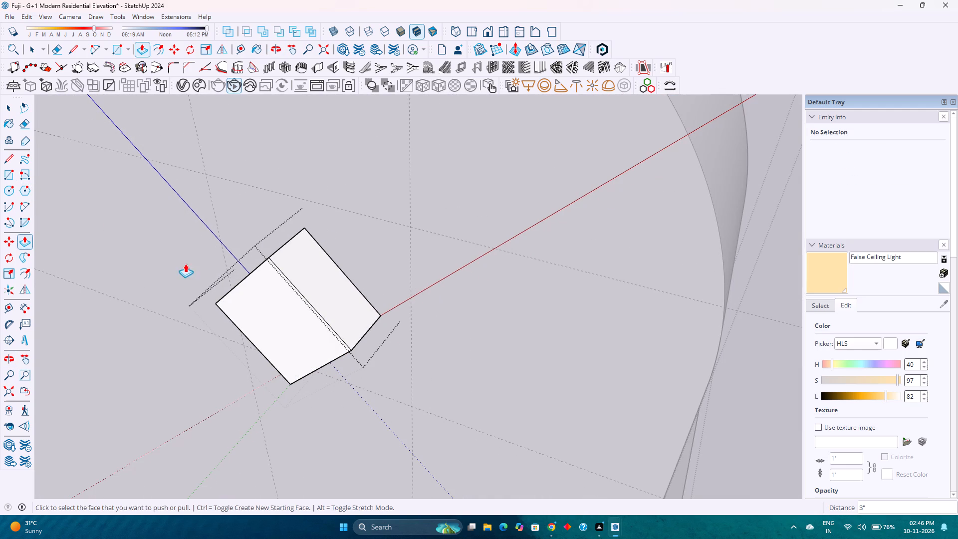
{"action": "key", "text": "space"}
{"action": "scroll", "coordinate": [282, 309], "scroll_direction": "down", "scroll_amount": 4}
{"action": "scroll", "coordinate": [308, 281], "scroll_direction": "up", "scroll_amount": 4}
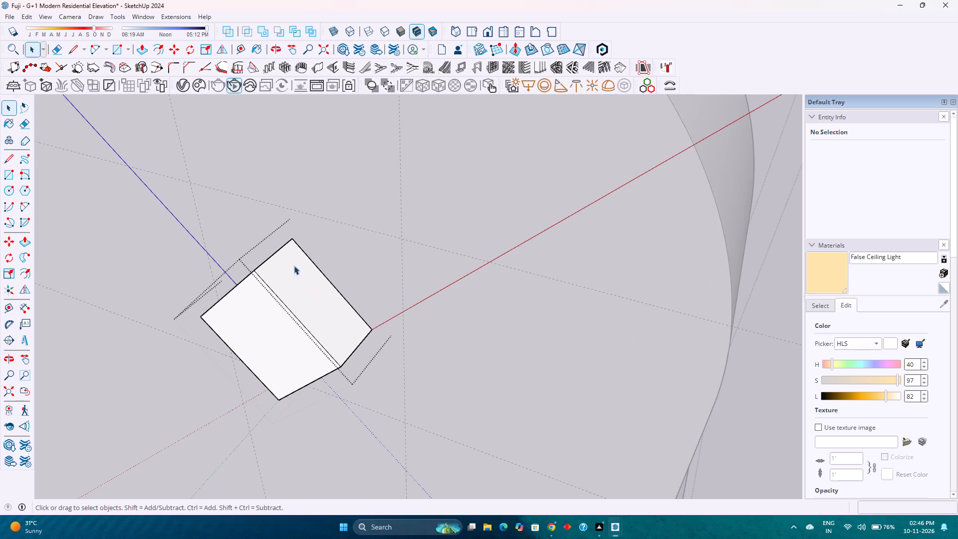
{"action": "left_click", "coordinate": [242, 48]}
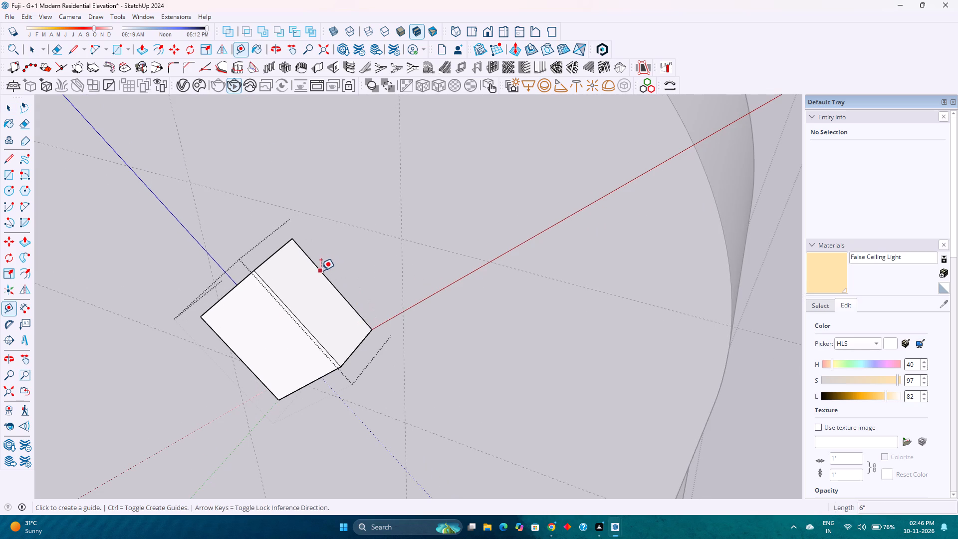
{"action": "left_click", "coordinate": [320, 270]}
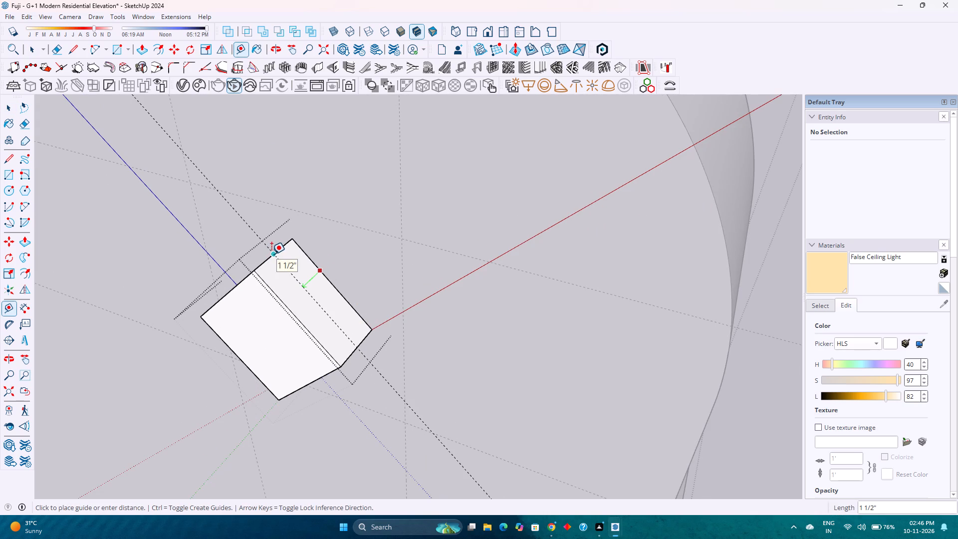
{"action": "left_click", "coordinate": [271, 254]}
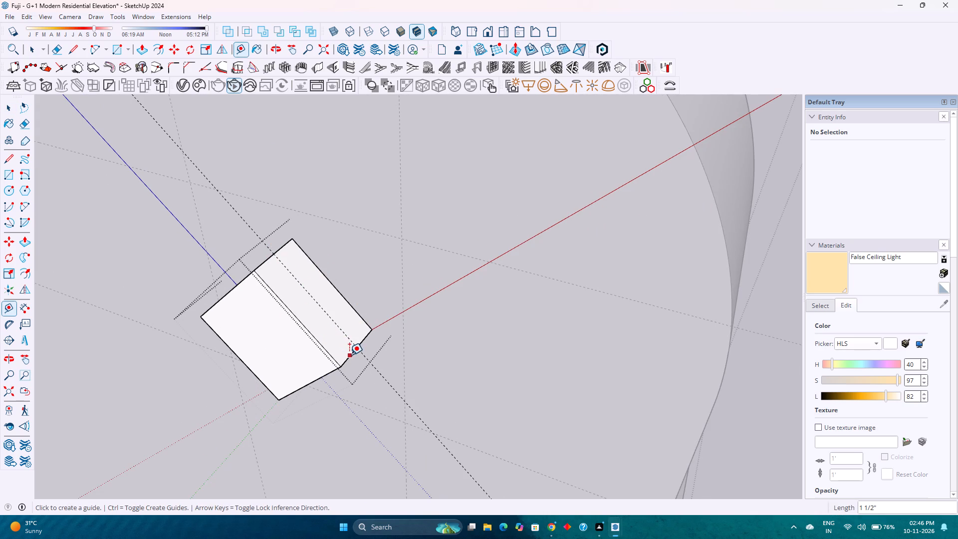
{"action": "left_click", "coordinate": [349, 355]}
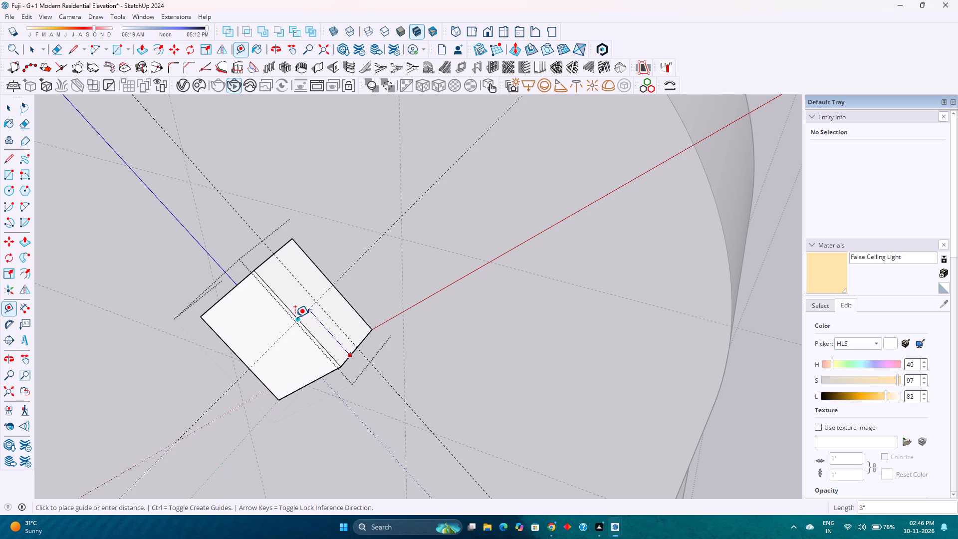
{"action": "left_click", "coordinate": [295, 317]}
{"action": "middle_click_drag", "start_coordinate": [212, 323], "coordinate": [413, 299]}
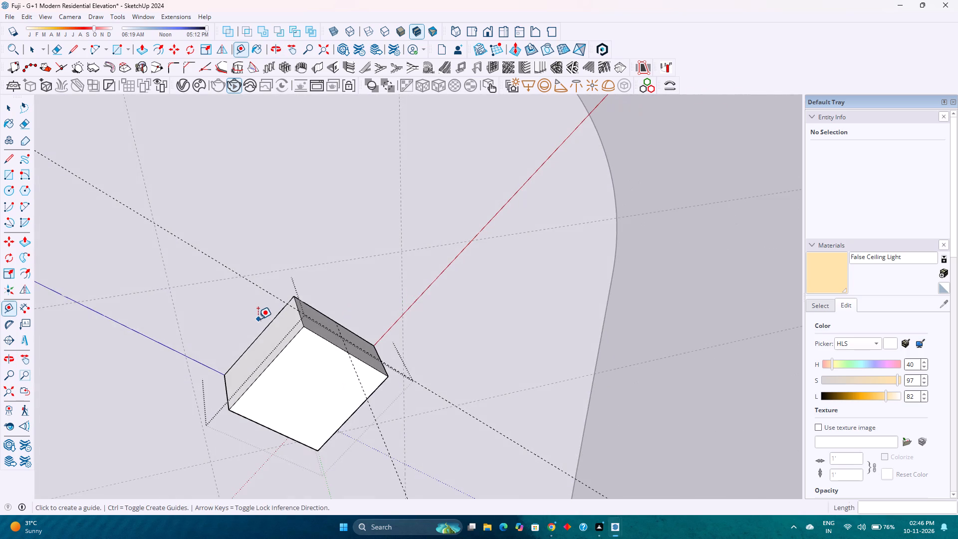
Place guides crossing at the centre of the adjacent side face, 1 1/2 inches from its front edge and 3 inches from its short edge.
{"action": "scroll", "coordinate": [258, 319], "scroll_direction": "up", "scroll_amount": 4}
{"action": "middle_click_drag", "start_coordinate": [275, 320], "coordinate": [385, 303]}
{"action": "left_click", "coordinate": [322, 407]}
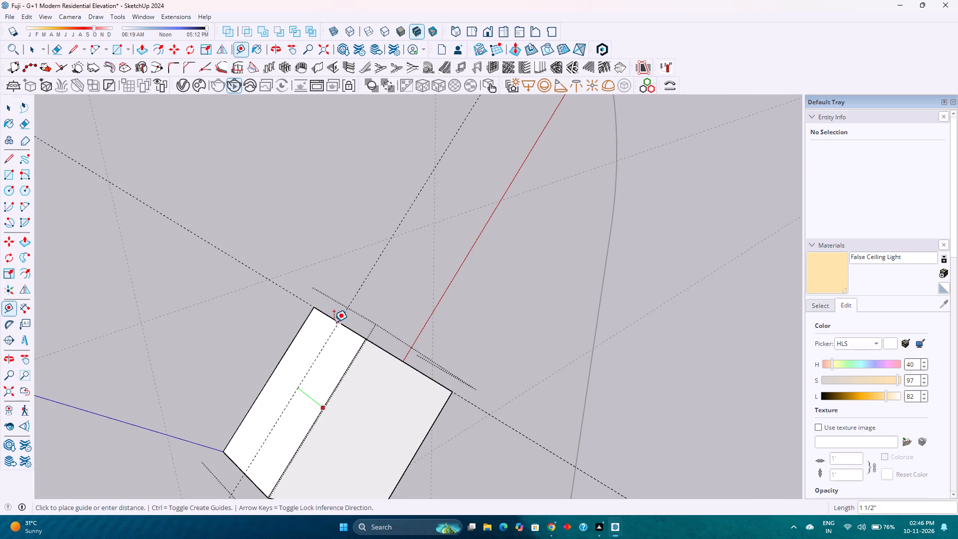
{"action": "scroll", "coordinate": [334, 321], "scroll_direction": "up", "scroll_amount": 3}
{"action": "middle_click_drag", "start_coordinate": [333, 326], "coordinate": [325, 402]}
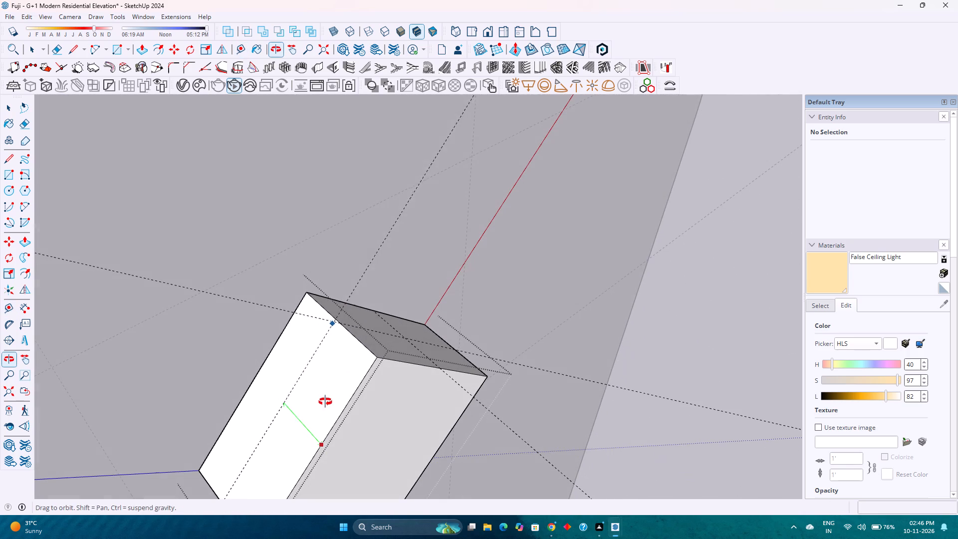
{"action": "middle_click", "coordinate": [326, 402]}
{"action": "middle_click_drag", "start_coordinate": [325, 402], "coordinate": [326, 402]}
{"action": "left_click", "coordinate": [339, 322]}
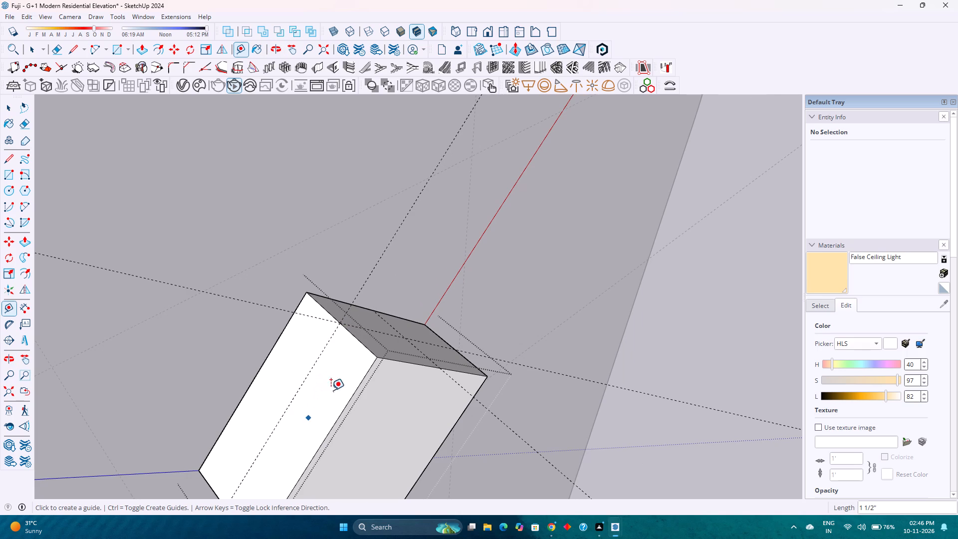
{"action": "left_click", "coordinate": [355, 338]}
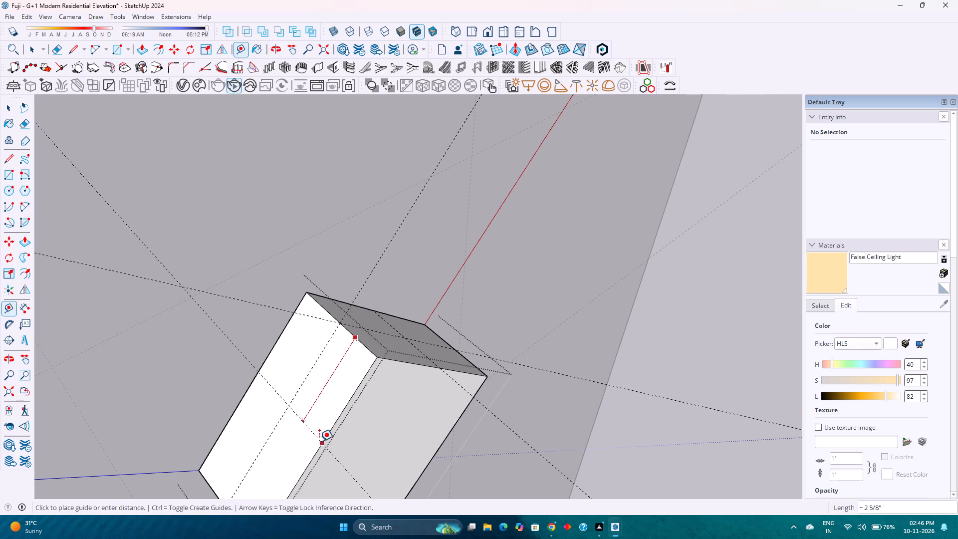
{"action": "scroll", "coordinate": [321, 440], "scroll_direction": "down", "scroll_amount": 8}
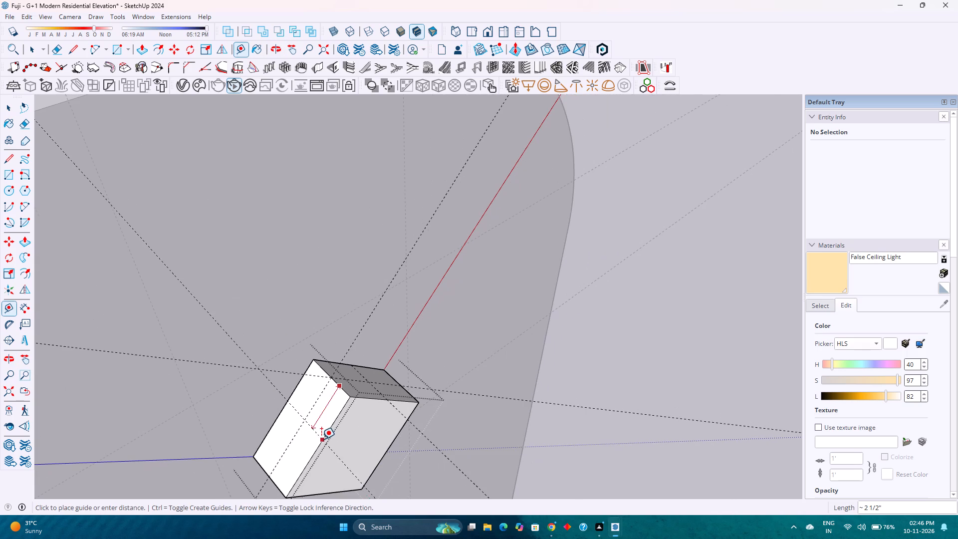
{"action": "left_click", "coordinate": [319, 444]}
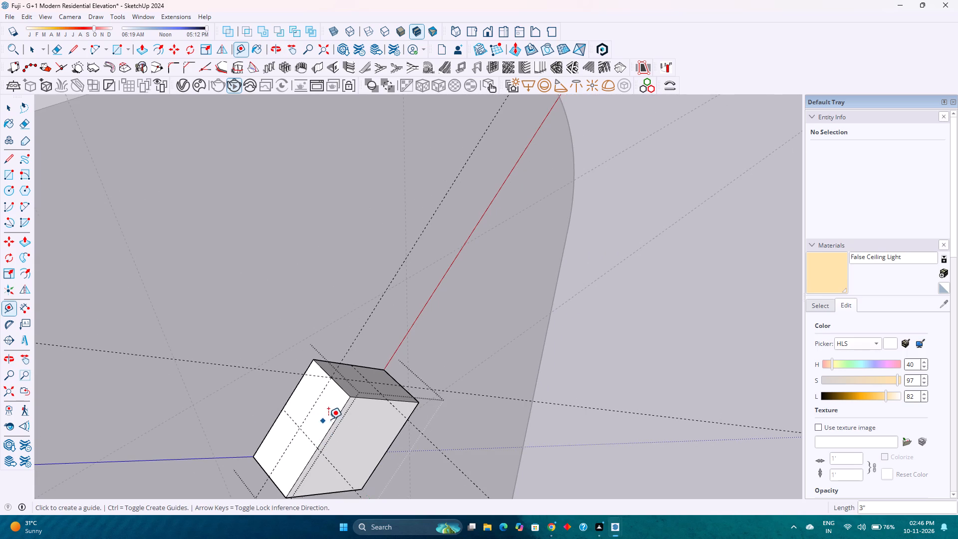
Draw a circle centred on the guide crossing of the side face nearer the wall's curved edge, trying radius 1.5 and setting 1.25 inches.
{"action": "scroll", "coordinate": [328, 419], "scroll_direction": "up", "scroll_amount": 1}
{"action": "middle_click_drag", "start_coordinate": [328, 419], "coordinate": [173, 410]}
{"action": "middle_click", "coordinate": [173, 410]}
{"action": "scroll", "coordinate": [310, 398], "scroll_direction": "up", "scroll_amount": 2}
{"action": "middle_click_drag", "start_coordinate": [310, 398], "coordinate": [258, 397]}
{"action": "middle_click", "coordinate": [258, 397]}
{"action": "middle_click", "coordinate": [258, 397]}
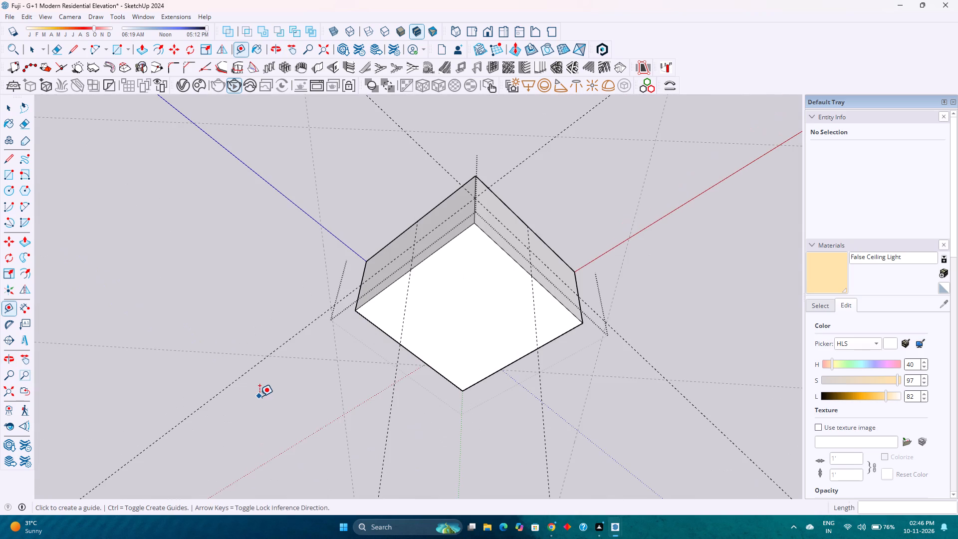
{"action": "key", "text": "c"}
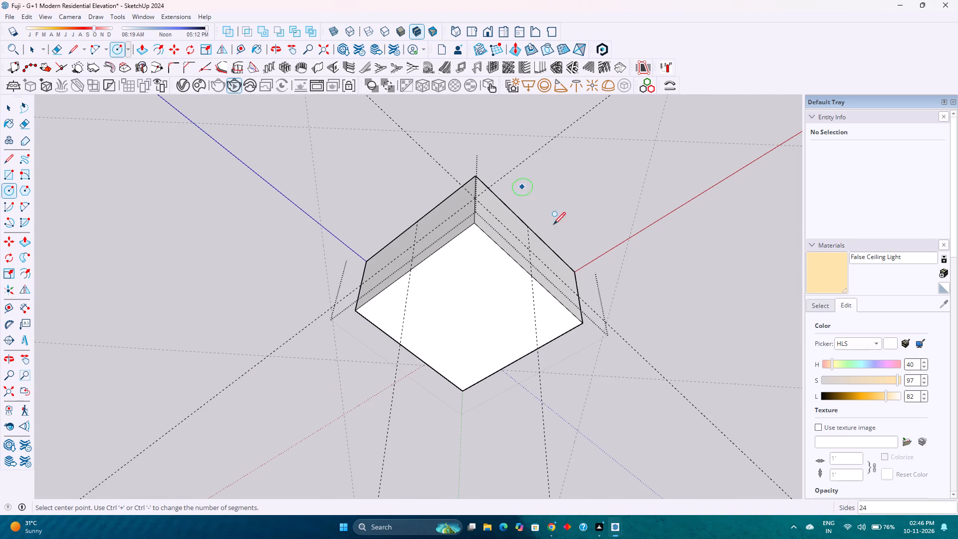
{"action": "scroll", "coordinate": [478, 235], "scroll_direction": "up", "scroll_amount": 3}
{"action": "scroll", "coordinate": [518, 239], "scroll_direction": "up", "scroll_amount": 1}
{"action": "scroll", "coordinate": [548, 212], "scroll_direction": "up", "scroll_amount": 2}
{"action": "middle_click_drag", "start_coordinate": [558, 227], "coordinate": [397, 246], "text": "shift"}
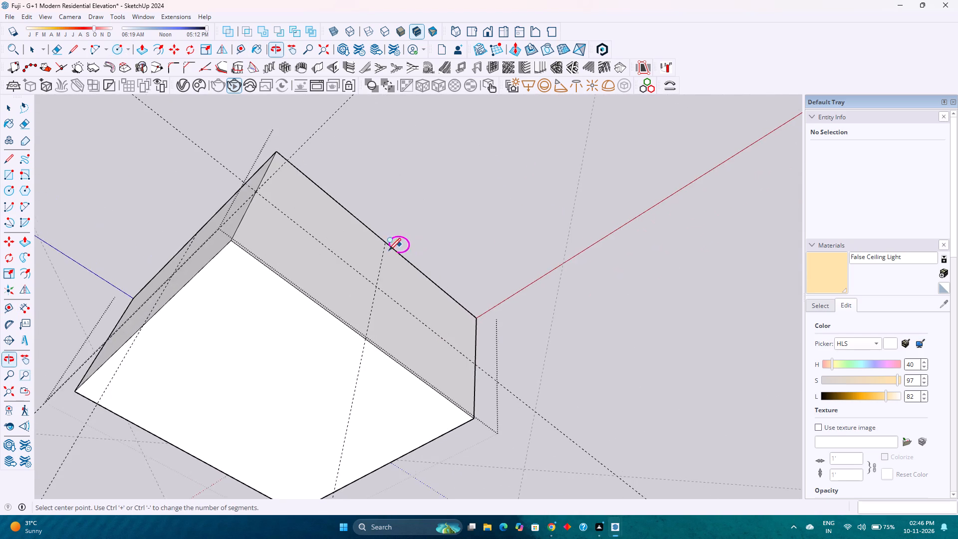
{"action": "scroll", "coordinate": [369, 265], "scroll_direction": "up", "scroll_amount": 2}
{"action": "left_click", "coordinate": [377, 290]}
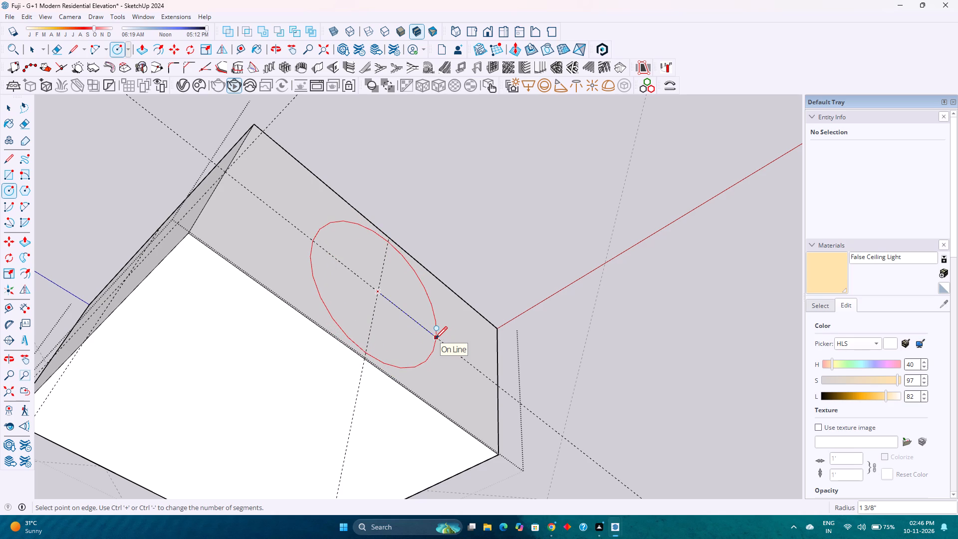
{"action": "type", "text": "1.5"}
{"action": "key", "text": "Return"}
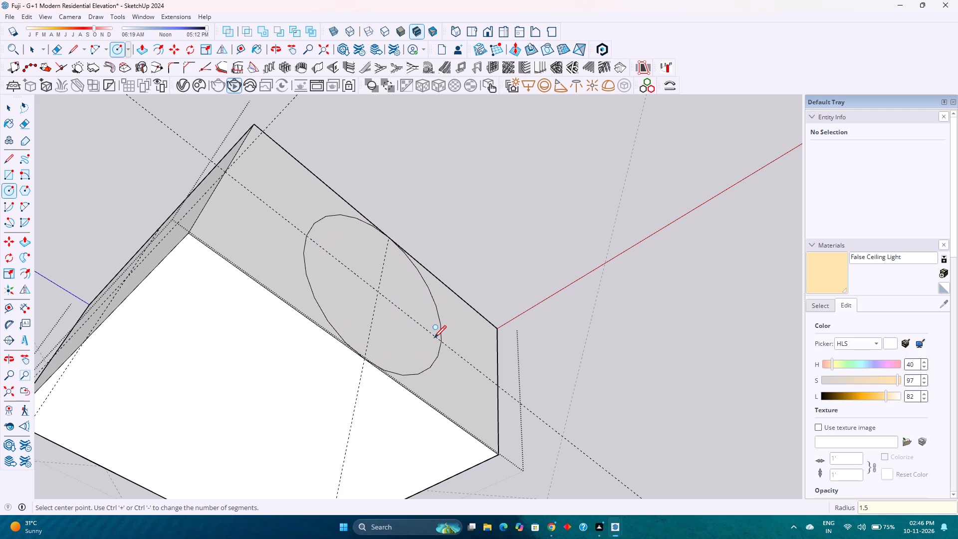
{"action": "key", "text": "1"}
{"action": "type", "text": ".25"}
{"action": "key", "text": "Return"}
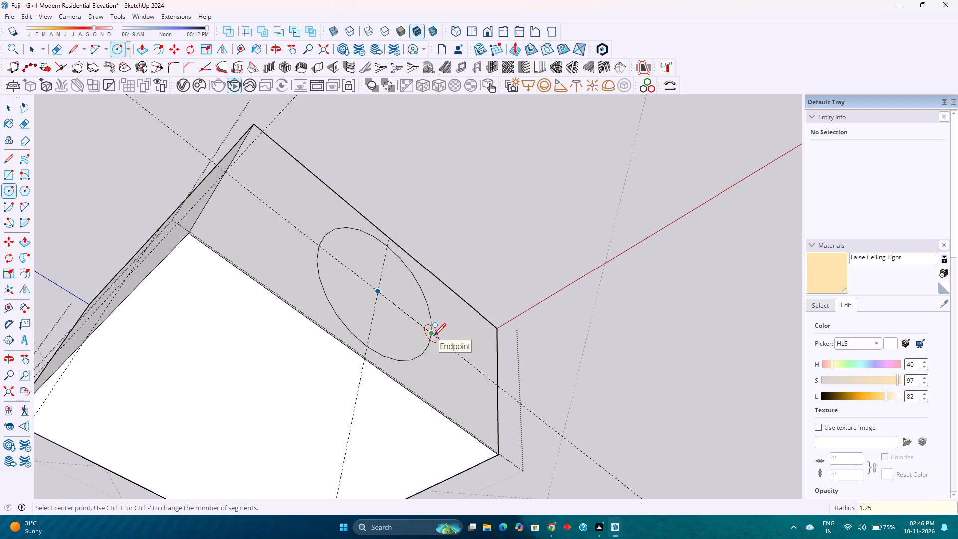
Set the circle's radius to 1.15 inches.
{"action": "middle_click", "coordinate": [412, 323]}
{"action": "middle_click_drag", "start_coordinate": [411, 323], "coordinate": [286, 337]}
{"action": "scroll", "coordinate": [301, 333], "scroll_direction": "down", "scroll_amount": 4}
{"action": "middle_click", "coordinate": [344, 331]}
{"action": "middle_click_drag", "start_coordinate": [344, 331], "coordinate": [181, 341]}
{"action": "middle_click", "coordinate": [181, 341]}
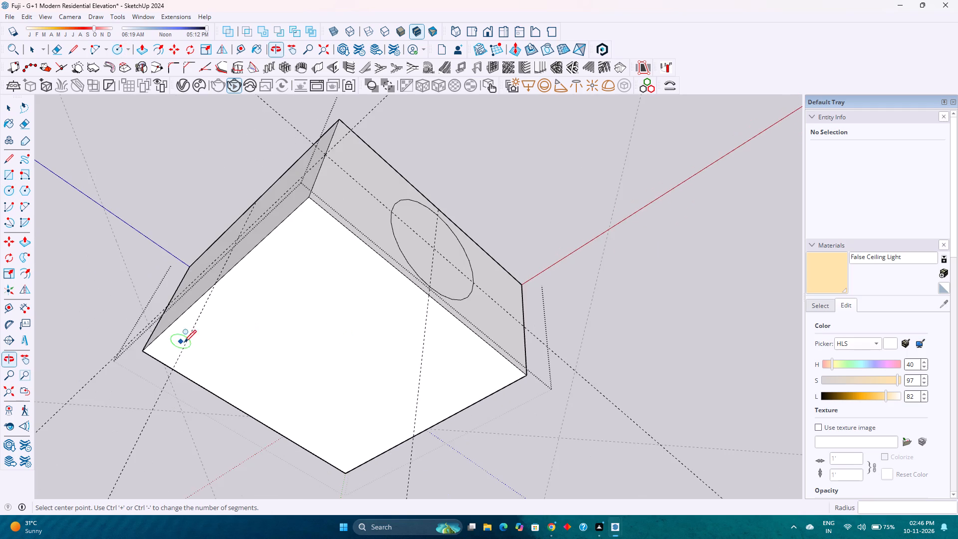
{"action": "scroll", "coordinate": [191, 339], "scroll_direction": "down", "scroll_amount": 4}
{"action": "middle_click_drag", "start_coordinate": [321, 331], "coordinate": [19, 356]}
{"action": "middle_click", "coordinate": [19, 356]}
{"action": "scroll", "coordinate": [400, 258], "scroll_direction": "up", "scroll_amount": 1}
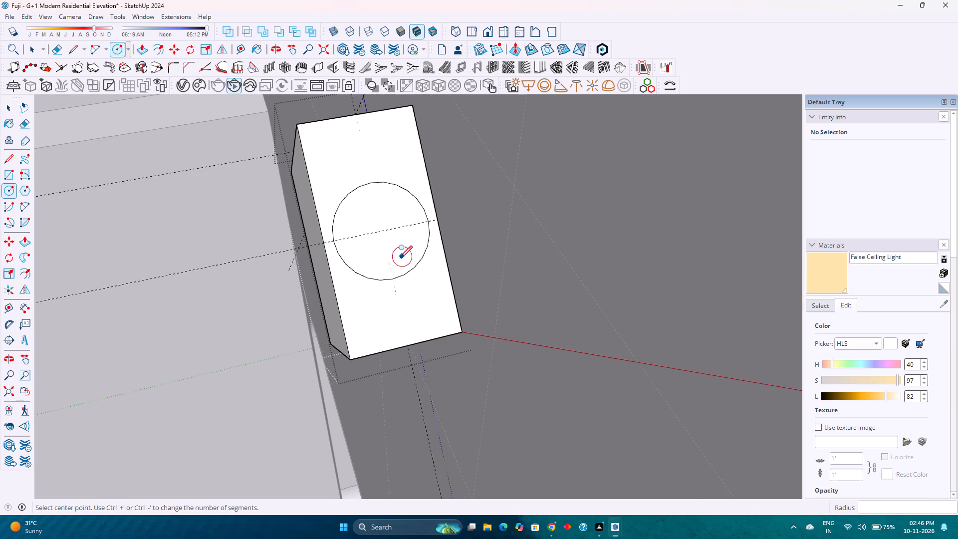
{"action": "scroll", "coordinate": [389, 261], "scroll_direction": "up", "scroll_amount": 2}
{"action": "middle_click_drag", "start_coordinate": [389, 261], "coordinate": [535, 274]}
{"action": "middle_click", "coordinate": [535, 274]}
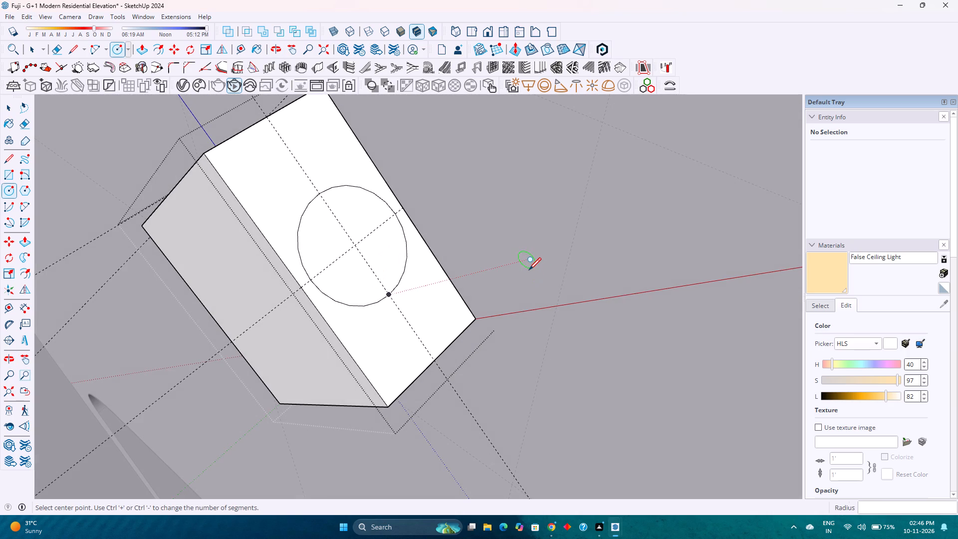
{"action": "key", "text": "1"}
{"action": "key", "text": "period"}
{"action": "key", "text": "1"}
{"action": "key", "text": "5"}
{"action": "key", "text": "Return"}
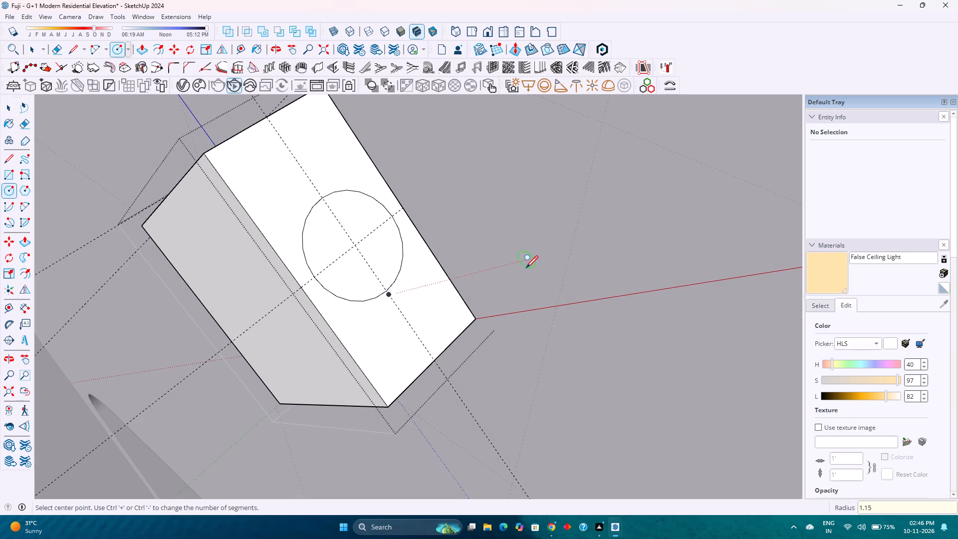
Set the circle's segment count to 150.
{"action": "key", "text": "space"}
{"action": "scroll", "coordinate": [346, 300], "scroll_direction": "up", "scroll_amount": 3}
{"action": "left_click", "coordinate": [348, 298]}
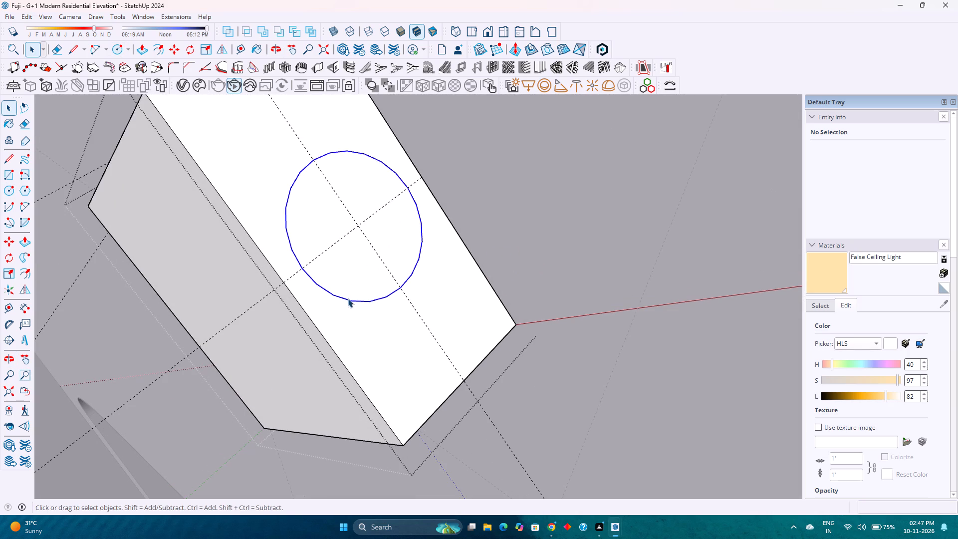
{"action": "left_click", "coordinate": [901, 180]}
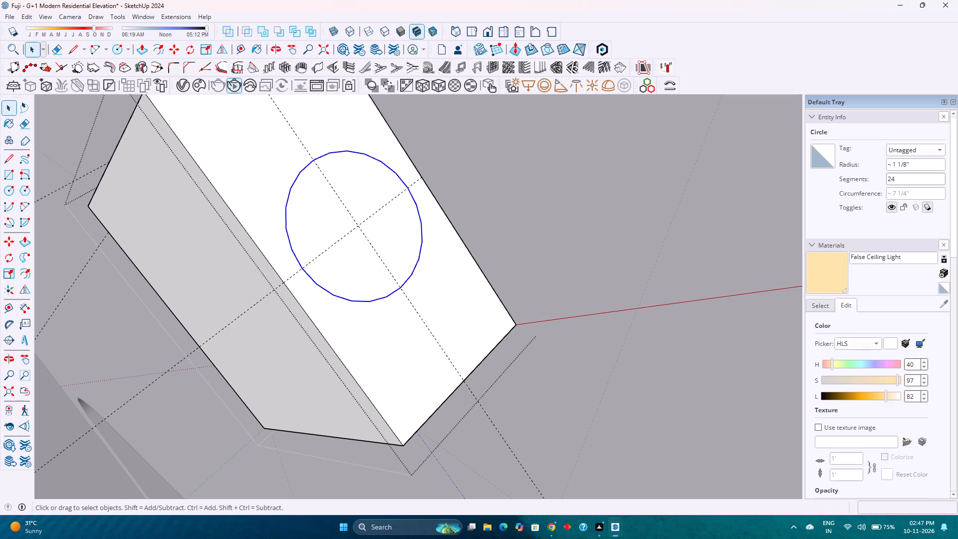
{"action": "key", "text": "0"}
{"action": "key", "text": "Return"}
{"action": "left_click", "coordinate": [586, 268]}
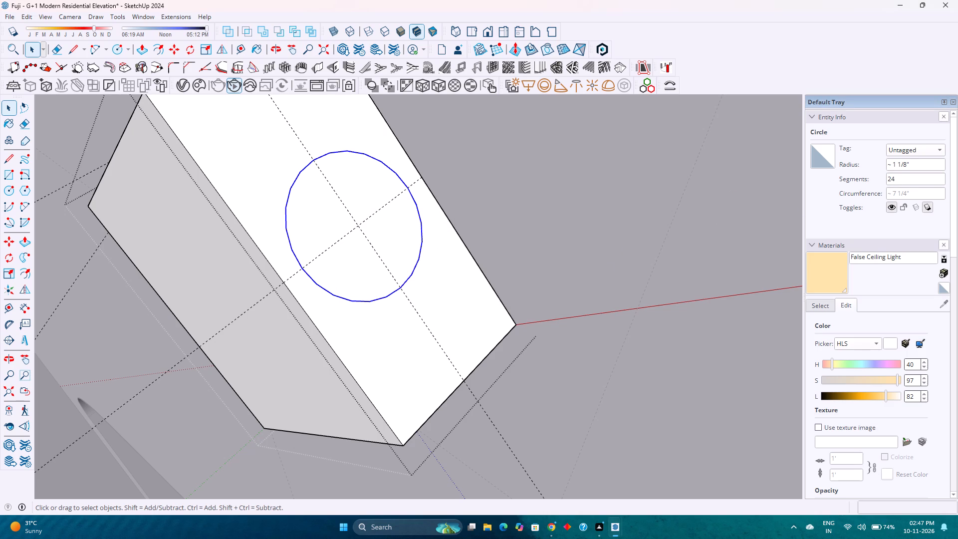
{"action": "double_click", "coordinate": [905, 180]}
{"action": "type", "text": "150"}
{"action": "key", "text": "Return"}
Push the circular face 6 inches through the block to the opposite side face to cut a round through-hole.
{"action": "left_click", "coordinate": [386, 242]}
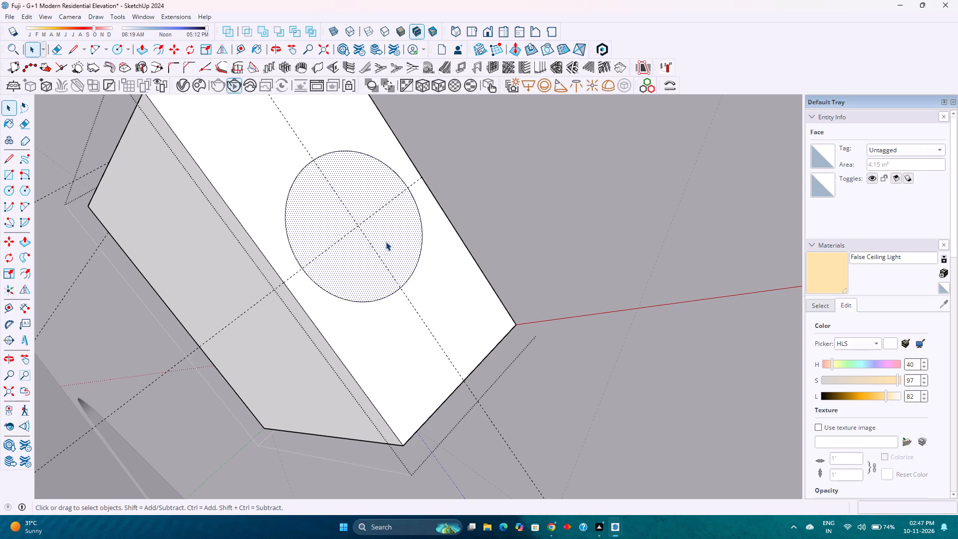
{"action": "key", "text": "p"}
{"action": "left_click", "coordinate": [389, 238]}
{"action": "scroll", "coordinate": [319, 270], "scroll_direction": "down", "scroll_amount": 2}
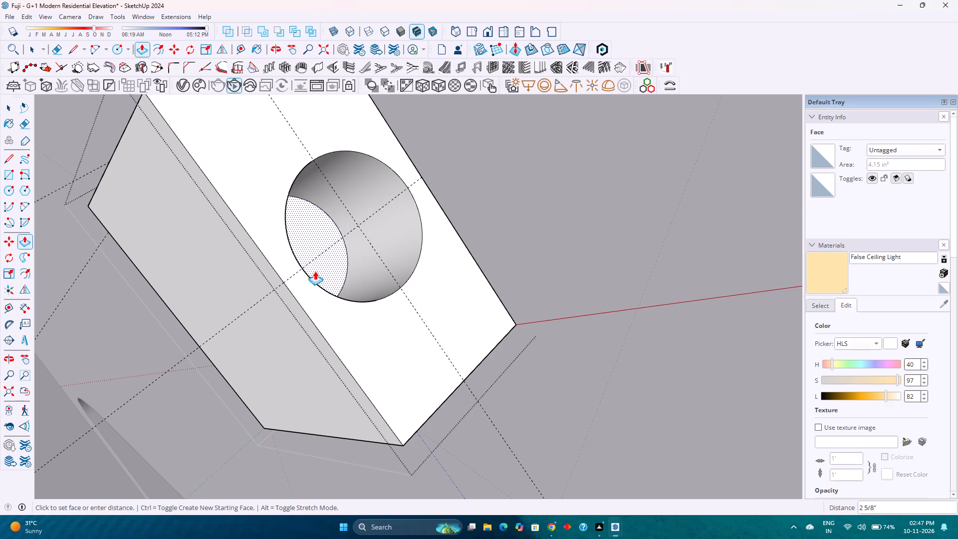
{"action": "middle_click_drag", "start_coordinate": [240, 278], "coordinate": [432, 154]}
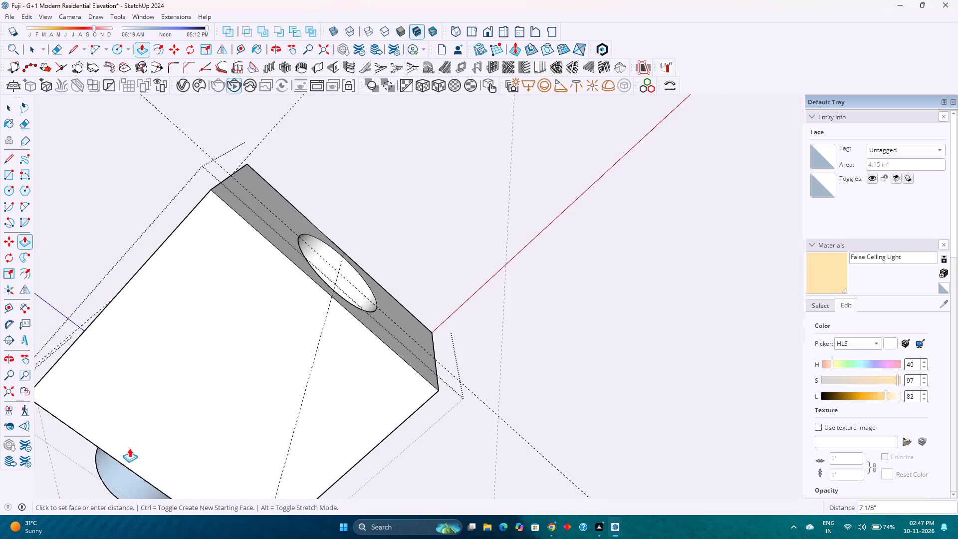
{"action": "left_click", "coordinate": [121, 462]}
{"action": "scroll", "coordinate": [151, 418], "scroll_direction": "down", "scroll_amount": 4}
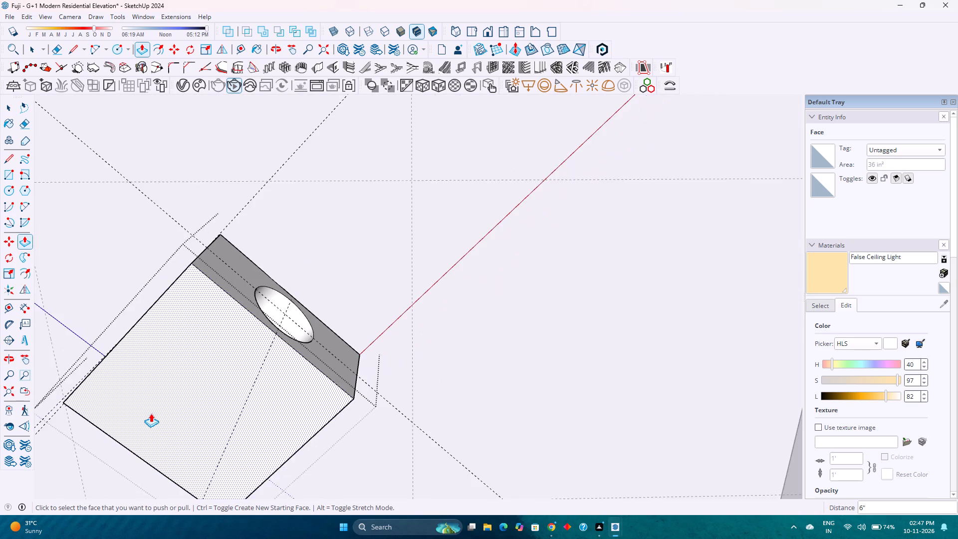
Examine the round hole's opening on the opposite side face of the diamond block.
{"action": "middle_click_drag", "start_coordinate": [153, 390], "coordinate": [402, 389]}
{"action": "middle_click", "coordinate": [402, 389]}
{"action": "scroll", "coordinate": [396, 385], "scroll_direction": "down", "scroll_amount": 3}
{"action": "middle_click_drag", "start_coordinate": [251, 400], "coordinate": [305, 329], "text": "shift"}
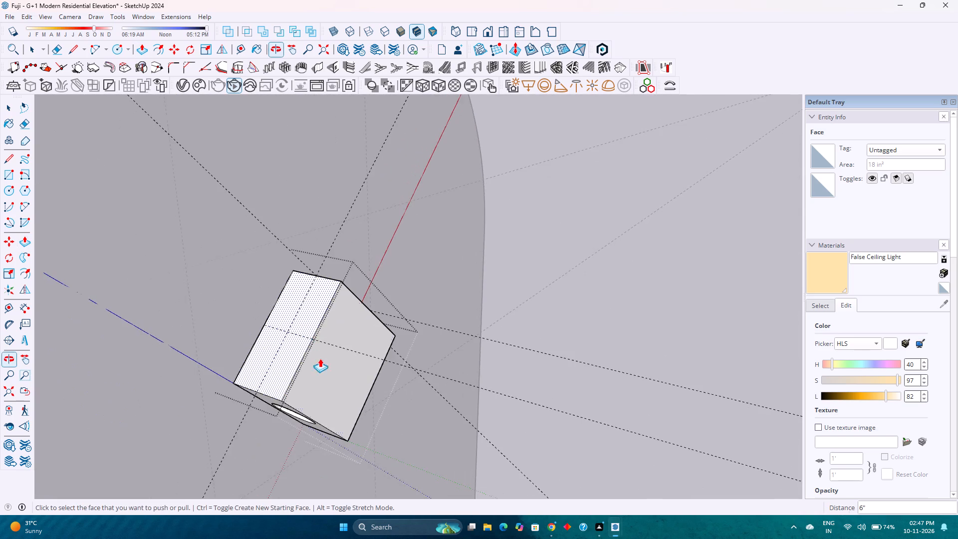
{"action": "scroll", "coordinate": [320, 363], "scroll_direction": "up", "scroll_amount": 3}
{"action": "middle_click_drag", "start_coordinate": [317, 365], "coordinate": [350, 255]}
{"action": "middle_click", "coordinate": [350, 255]}
{"action": "scroll", "coordinate": [270, 380], "scroll_direction": "up", "scroll_amount": 2}
{"action": "middle_click_drag", "start_coordinate": [270, 380], "coordinate": [201, 371]}
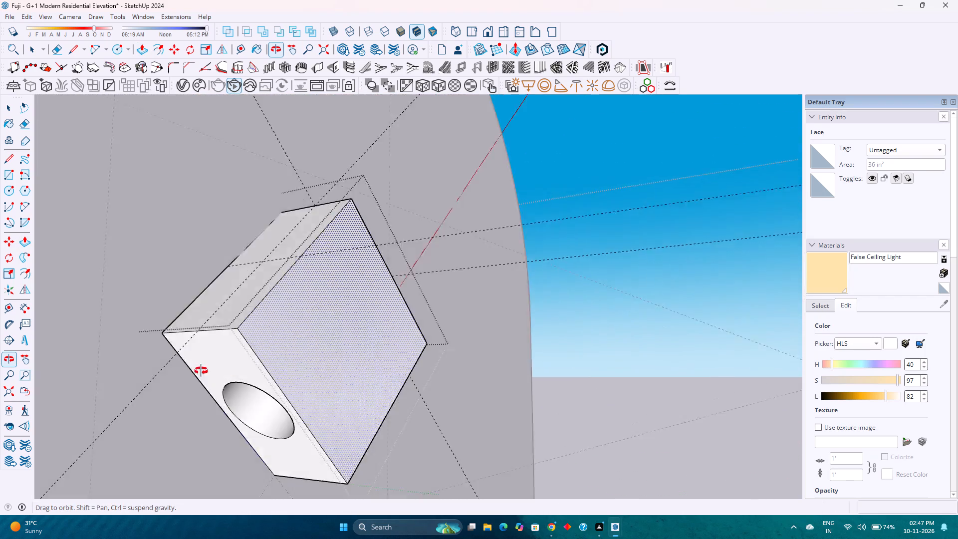
{"action": "middle_click_drag", "start_coordinate": [201, 371], "coordinate": [271, 311]}
{"action": "middle_click", "coordinate": [271, 311]}
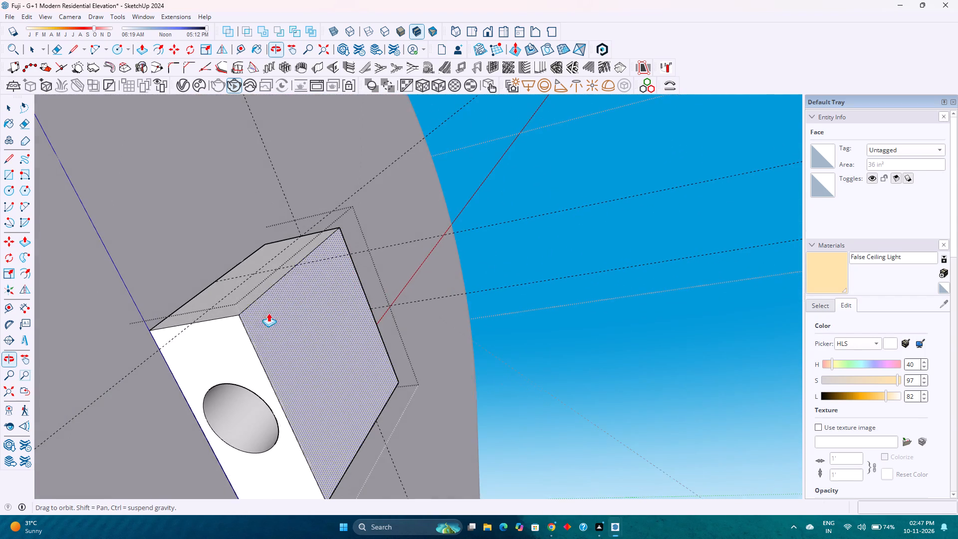
{"action": "scroll", "coordinate": [242, 358], "scroll_direction": "up", "scroll_amount": 6}
{"action": "middle_click_drag", "start_coordinate": [220, 358], "coordinate": [326, 415]}
Draw a circle of radius 1.15 inches centred on the guide crossing of the adjacent side face that has no hole.
{"action": "scroll", "coordinate": [319, 414], "scroll_direction": "down", "scroll_amount": 1}
{"action": "scroll", "coordinate": [250, 277], "scroll_direction": "down", "scroll_amount": 8}
{"action": "middle_click_drag", "start_coordinate": [247, 244], "coordinate": [324, 343], "text": "shift"}
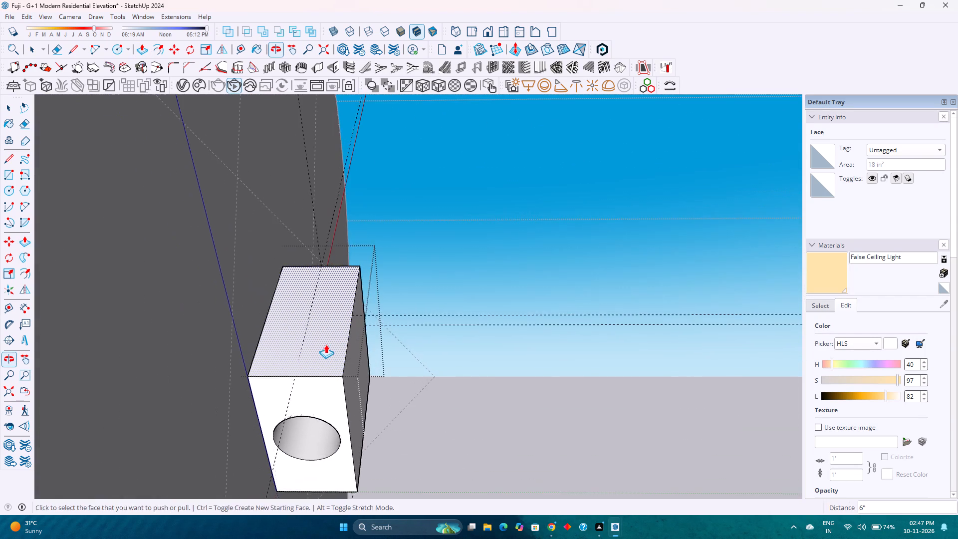
{"action": "middle_click_drag", "start_coordinate": [326, 345], "coordinate": [287, 390]}
{"action": "middle_click", "coordinate": [287, 390]}
{"action": "scroll", "coordinate": [294, 297], "scroll_direction": "up", "scroll_amount": 5}
{"action": "middle_click_drag", "start_coordinate": [339, 300], "coordinate": [323, 381]}
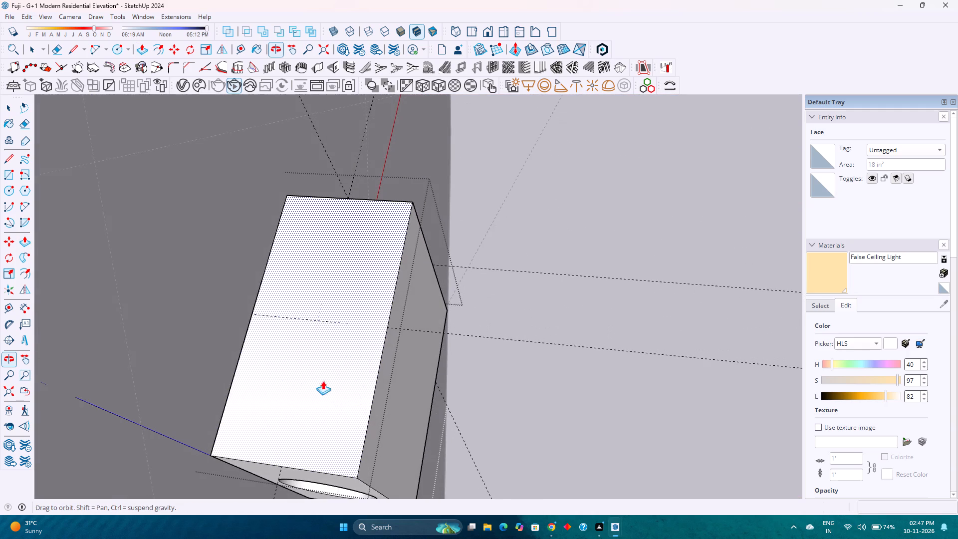
{"action": "scroll", "coordinate": [293, 333], "scroll_direction": "up", "scroll_amount": 4}
{"action": "scroll", "coordinate": [293, 332], "scroll_direction": "down", "scroll_amount": 4}
{"action": "middle_click_drag", "start_coordinate": [328, 329], "coordinate": [304, 325]}
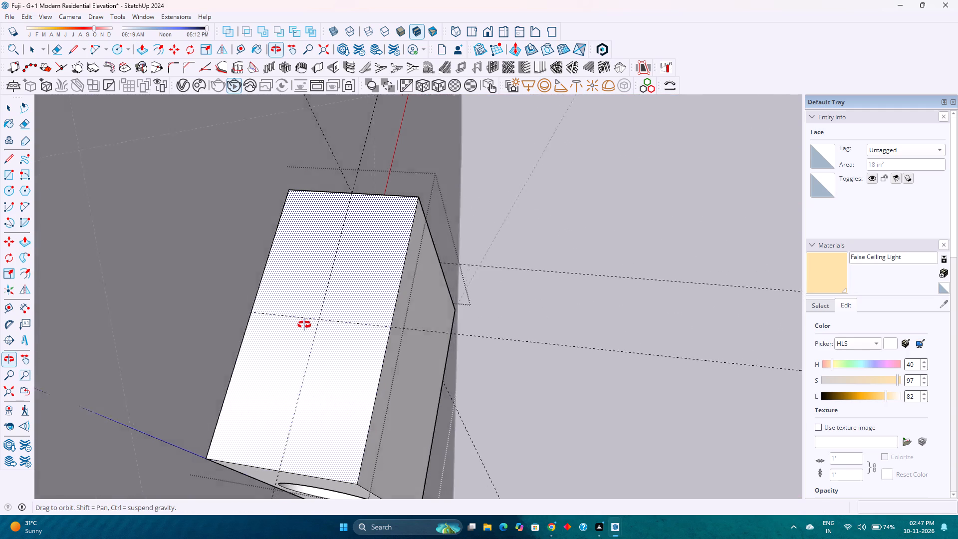
{"action": "middle_click_drag", "start_coordinate": [304, 325], "coordinate": [298, 324]}
{"action": "key", "text": "c"}
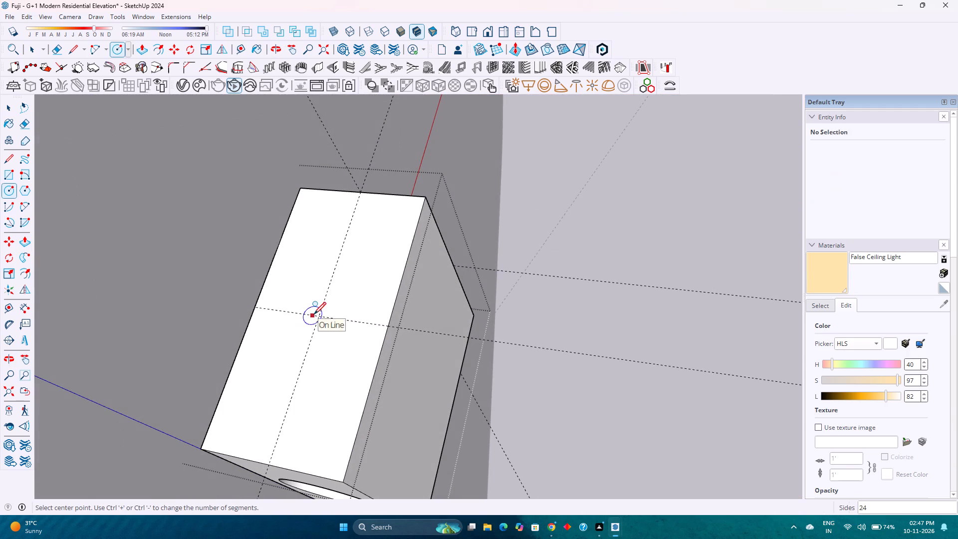
{"action": "left_click", "coordinate": [320, 313]}
{"action": "key", "text": "Escape"}
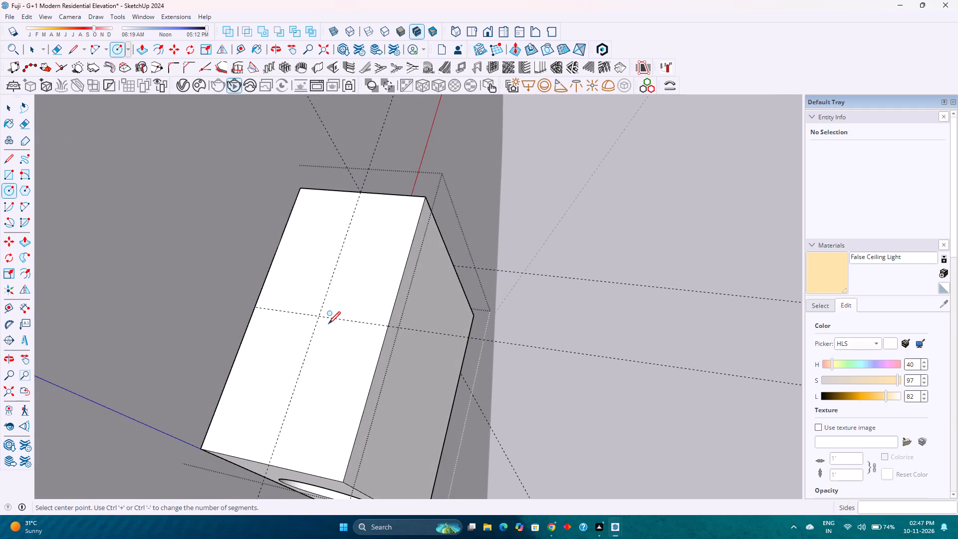
{"action": "left_click", "coordinate": [320, 316]}
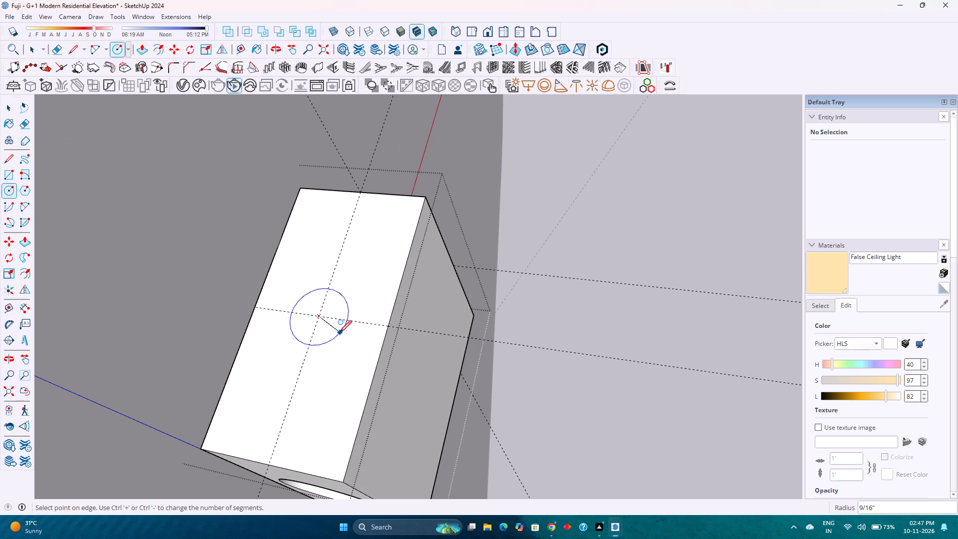
{"action": "type", "text": "1.1"}
{"action": "key", "text": "5"}
{"action": "key", "text": "Return"}
{"action": "key", "text": "space"}
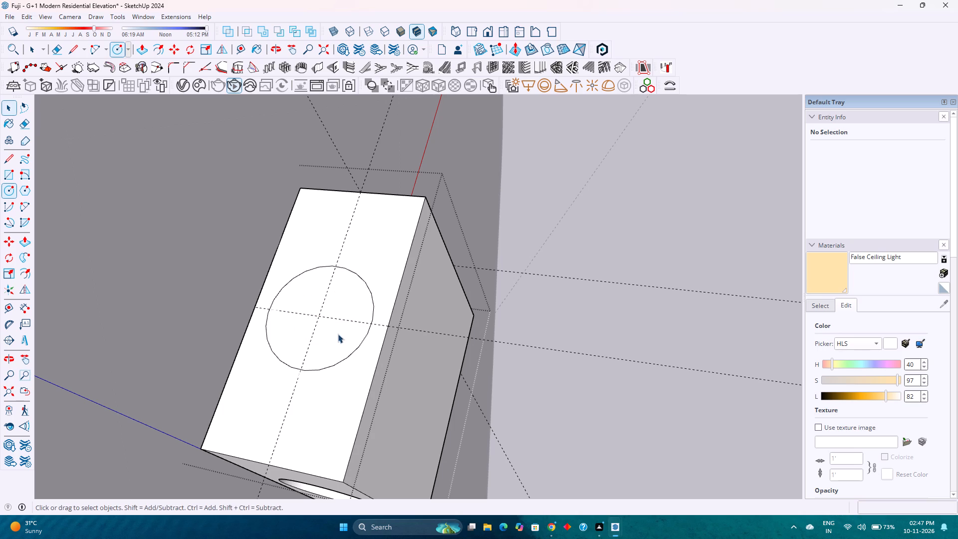
Set the segment count of the new circle on the side face to 150.
{"action": "left_click", "coordinate": [340, 360]}
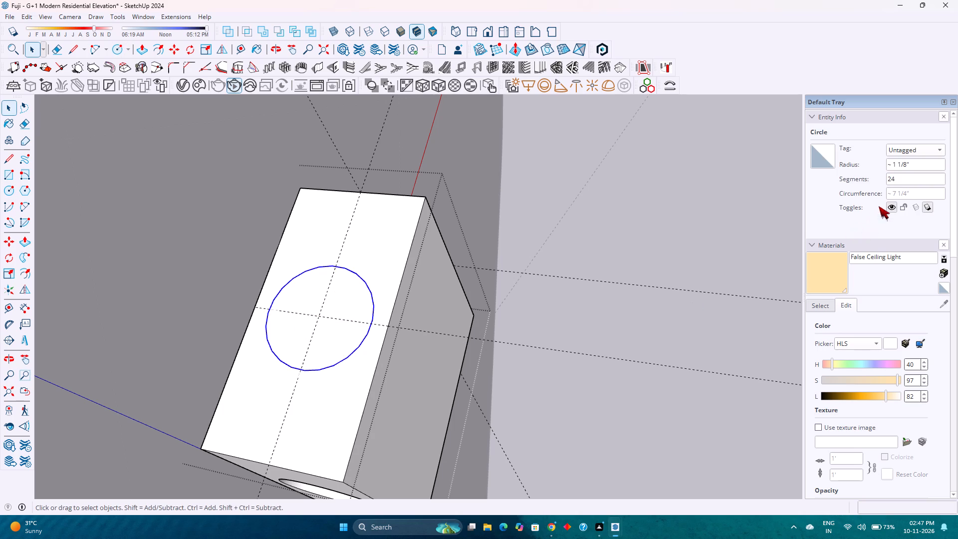
{"action": "double_click", "coordinate": [911, 181]}
{"action": "type", "text": "180"}
{"action": "key", "text": "Return"}
{"action": "left_click", "coordinate": [576, 266]}
{"action": "double_click", "coordinate": [913, 180]}
{"action": "type", "text": "150"}
{"action": "key", "text": "Return"}
Push the circular face through the block by the same distance as the previous hole to cut the crossing through-hole.
{"action": "key", "text": "p"}
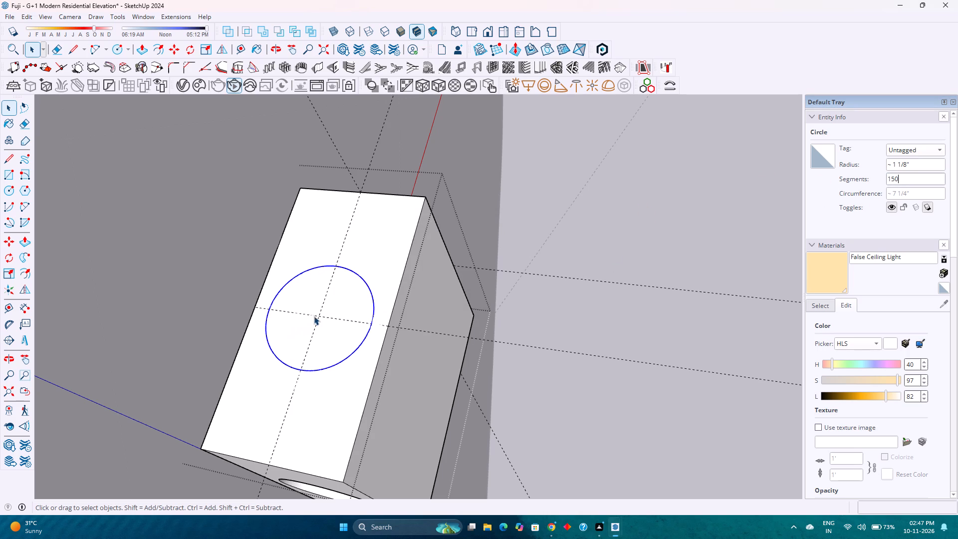
{"action": "key", "text": "space"}
{"action": "left_click", "coordinate": [353, 307]}
{"action": "key", "text": "p"}
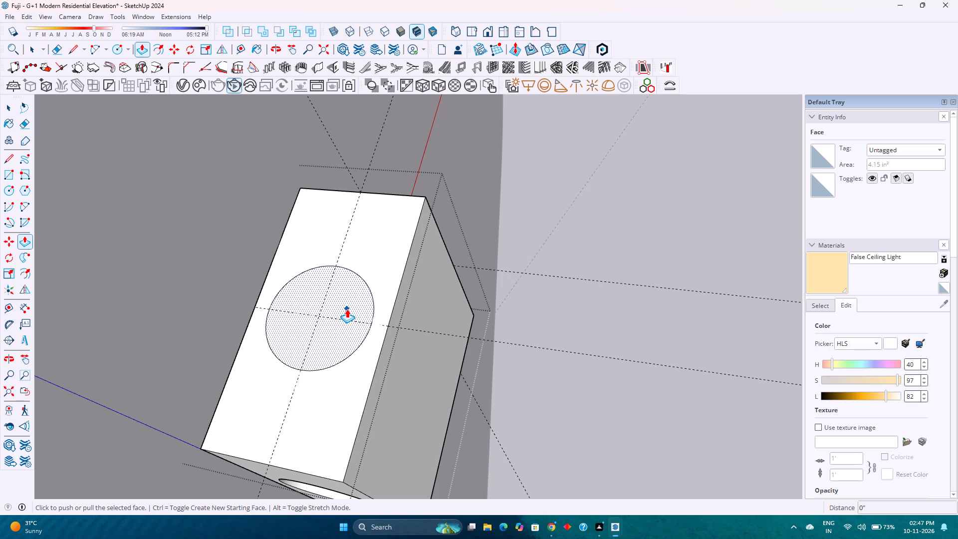
{"action": "double_click", "coordinate": [347, 309]}
Examine the openings of both round holes from the block's different side faces.
{"action": "scroll", "coordinate": [347, 309], "scroll_direction": "down", "scroll_amount": 3}
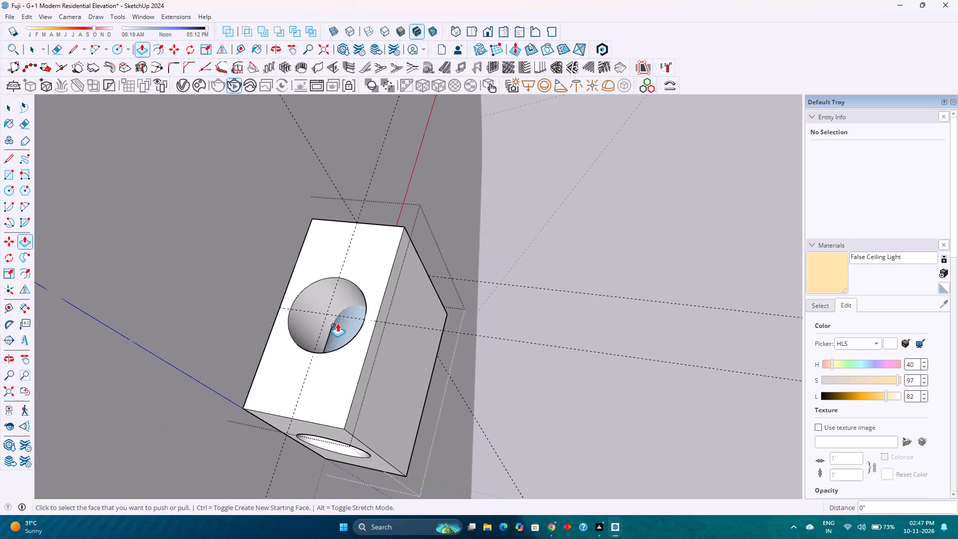
{"action": "middle_click_drag", "start_coordinate": [338, 325], "coordinate": [243, 344]}
{"action": "middle_click", "coordinate": [242, 343]}
{"action": "scroll", "coordinate": [241, 341], "scroll_direction": "down", "scroll_amount": 3}
{"action": "middle_click_drag", "start_coordinate": [284, 364], "coordinate": [143, 281]}
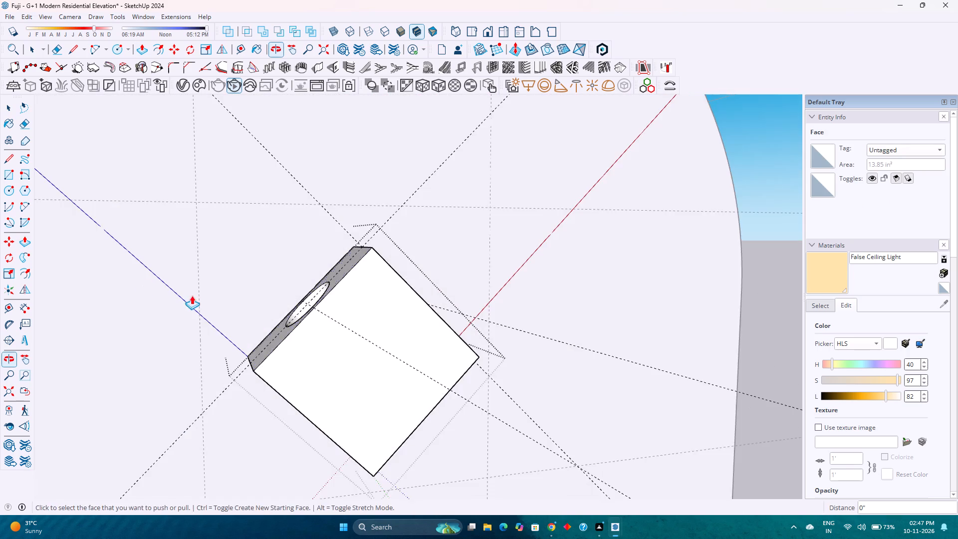
{"action": "middle_click_drag", "start_coordinate": [464, 375], "coordinate": [304, 285]}
{"action": "middle_click_drag", "start_coordinate": [442, 395], "coordinate": [295, 311]}
{"action": "middle_click", "coordinate": [295, 310]}
{"action": "scroll", "coordinate": [519, 441], "scroll_direction": "up", "scroll_amount": 8}
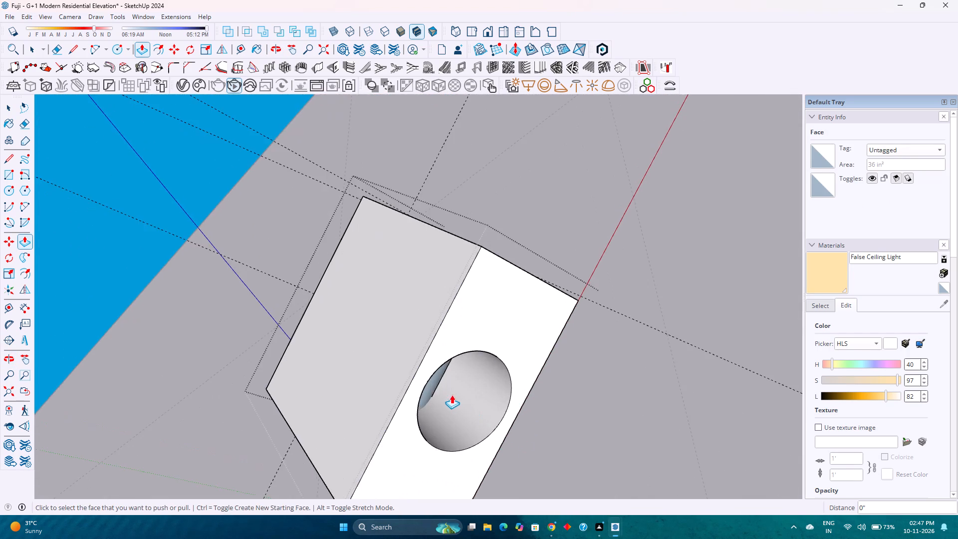
{"action": "scroll", "coordinate": [452, 395], "scroll_direction": "up", "scroll_amount": 5}
{"action": "middle_click_drag", "start_coordinate": [447, 392], "coordinate": [381, 369]}
{"action": "middle_click_drag", "start_coordinate": [381, 369], "coordinate": [622, 439]}
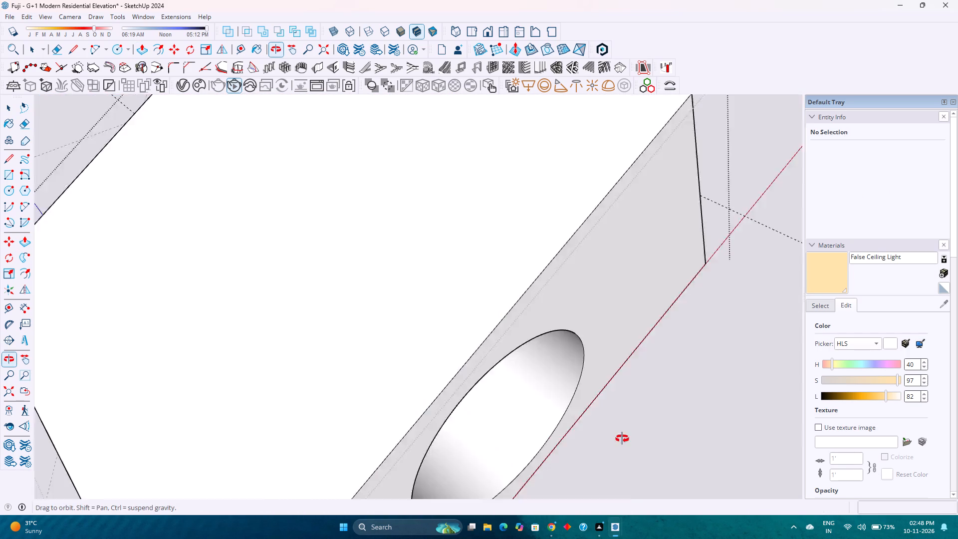
{"action": "middle_click_drag", "start_coordinate": [622, 439], "coordinate": [648, 450]}
{"action": "scroll", "coordinate": [293, 393], "scroll_direction": "down", "scroll_amount": 12}
{"action": "middle_click_drag", "start_coordinate": [287, 389], "coordinate": [588, 325]}
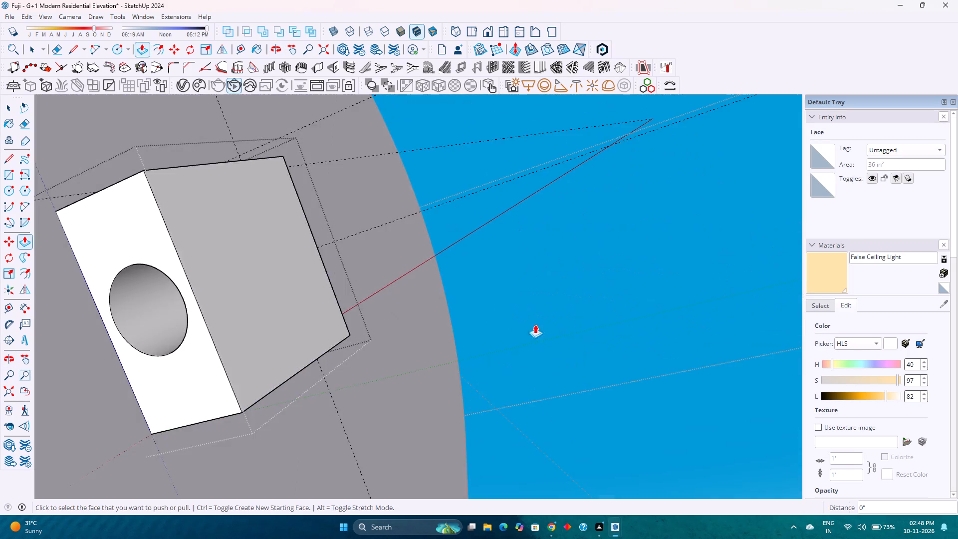
{"action": "scroll", "coordinate": [253, 321], "scroll_direction": "up", "scroll_amount": 3}
{"action": "middle_click_drag", "start_coordinate": [180, 325], "coordinate": [367, 315]}
{"action": "middle_click", "coordinate": [367, 315]}
{"action": "middle_click_drag", "start_coordinate": [198, 306], "coordinate": [210, 315], "text": "shift"}
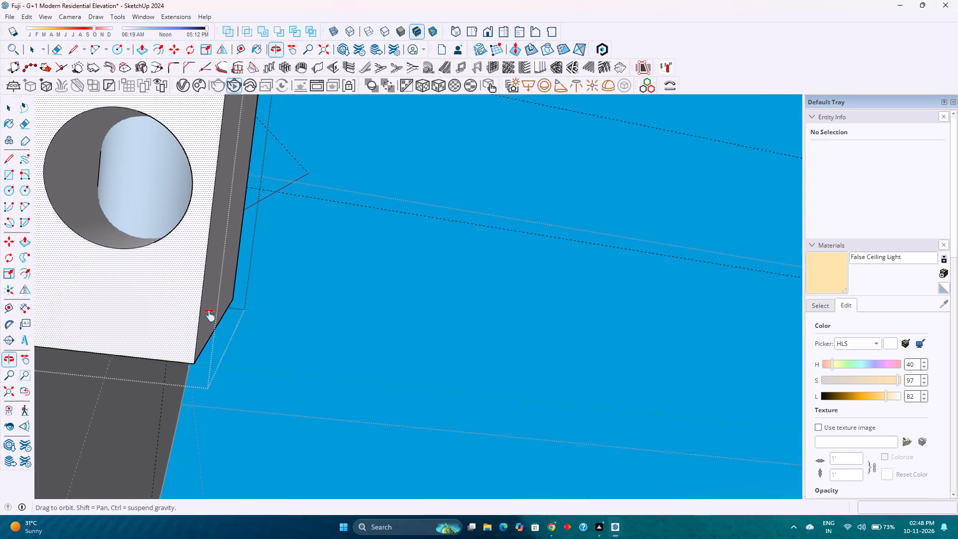
{"action": "middle_click_drag", "start_coordinate": [210, 315], "coordinate": [329, 421], "text": "shift"}
{"action": "middle_click", "coordinate": [329, 421], "text": "shift"}
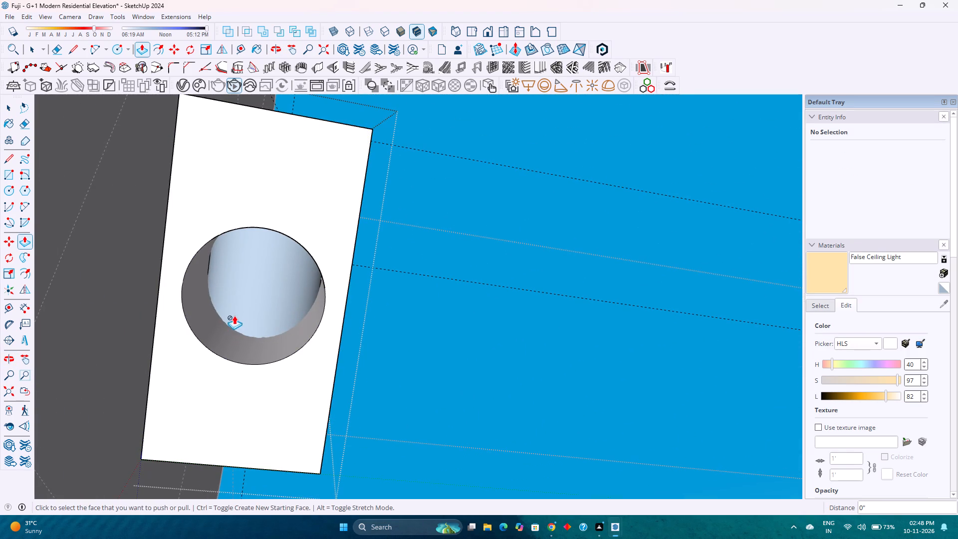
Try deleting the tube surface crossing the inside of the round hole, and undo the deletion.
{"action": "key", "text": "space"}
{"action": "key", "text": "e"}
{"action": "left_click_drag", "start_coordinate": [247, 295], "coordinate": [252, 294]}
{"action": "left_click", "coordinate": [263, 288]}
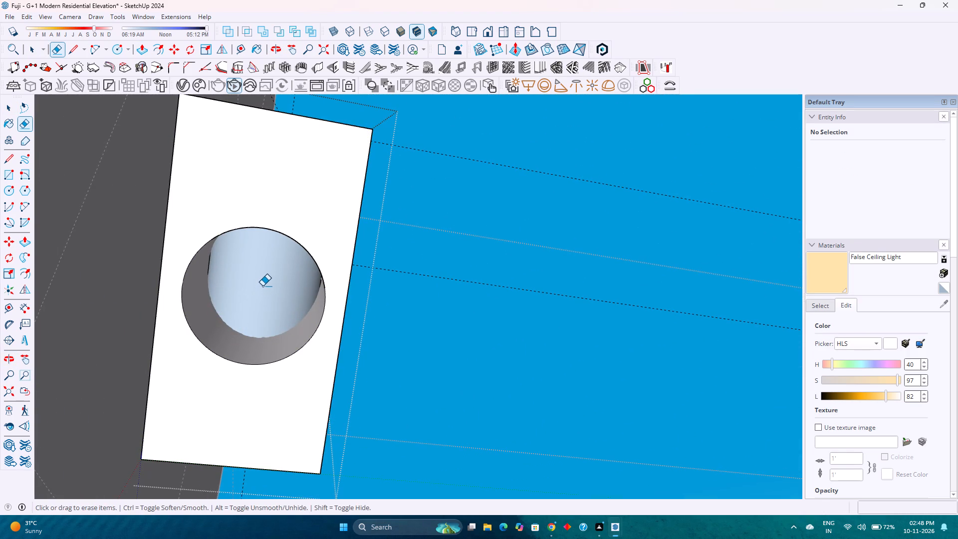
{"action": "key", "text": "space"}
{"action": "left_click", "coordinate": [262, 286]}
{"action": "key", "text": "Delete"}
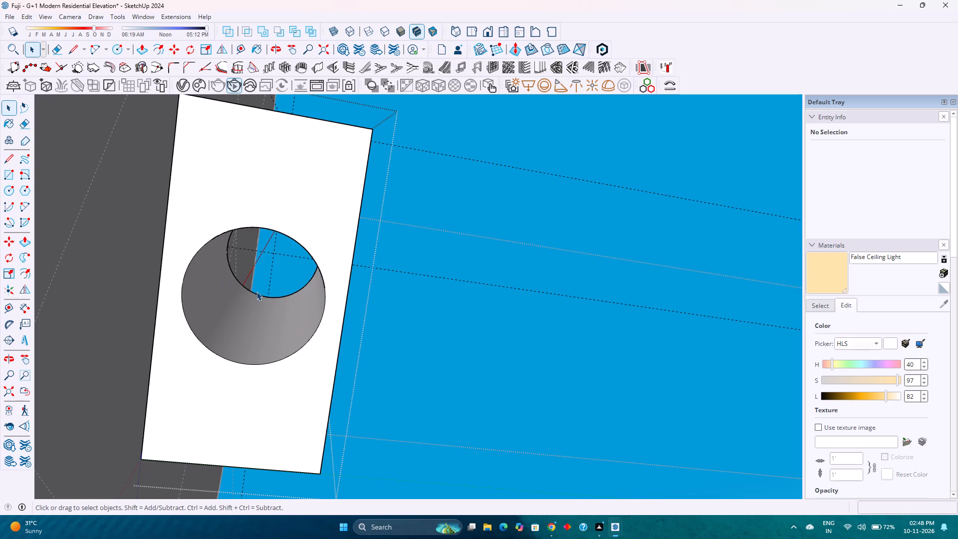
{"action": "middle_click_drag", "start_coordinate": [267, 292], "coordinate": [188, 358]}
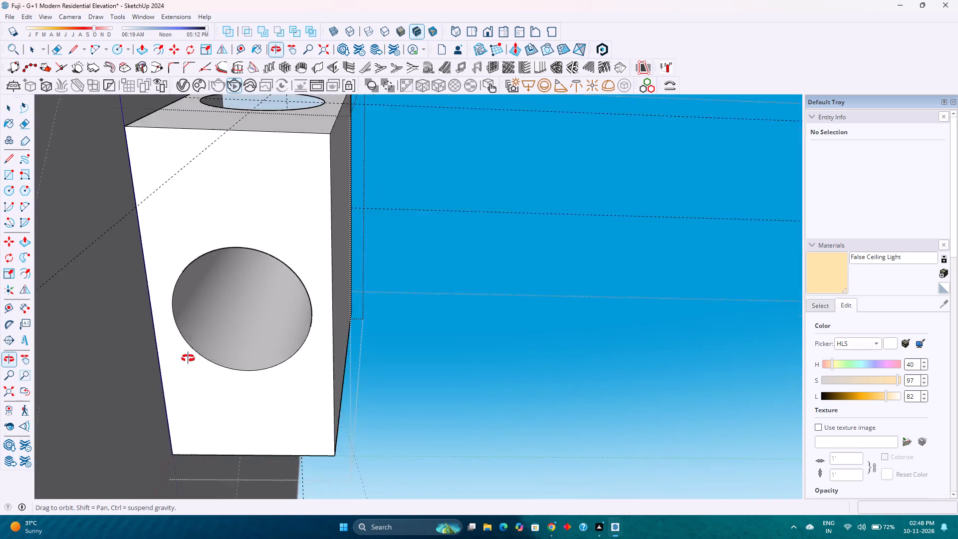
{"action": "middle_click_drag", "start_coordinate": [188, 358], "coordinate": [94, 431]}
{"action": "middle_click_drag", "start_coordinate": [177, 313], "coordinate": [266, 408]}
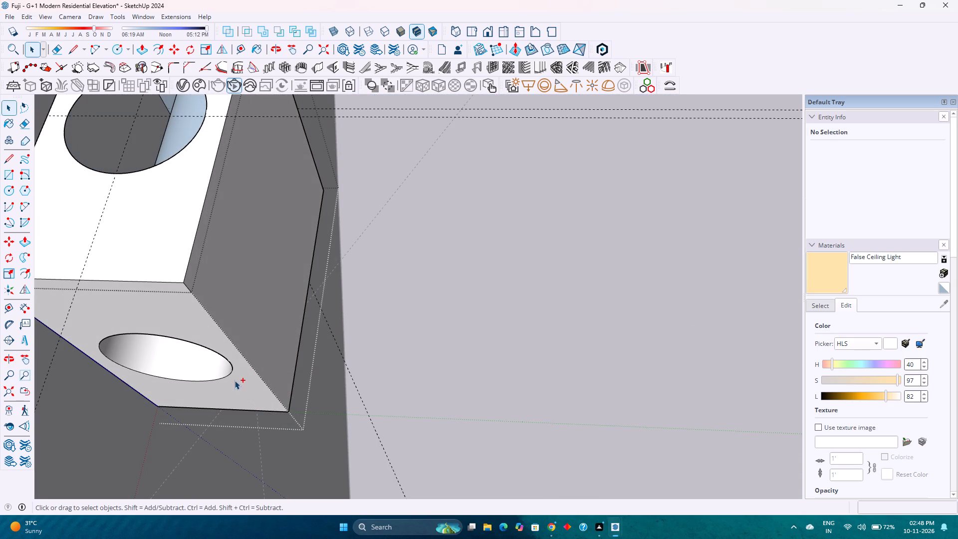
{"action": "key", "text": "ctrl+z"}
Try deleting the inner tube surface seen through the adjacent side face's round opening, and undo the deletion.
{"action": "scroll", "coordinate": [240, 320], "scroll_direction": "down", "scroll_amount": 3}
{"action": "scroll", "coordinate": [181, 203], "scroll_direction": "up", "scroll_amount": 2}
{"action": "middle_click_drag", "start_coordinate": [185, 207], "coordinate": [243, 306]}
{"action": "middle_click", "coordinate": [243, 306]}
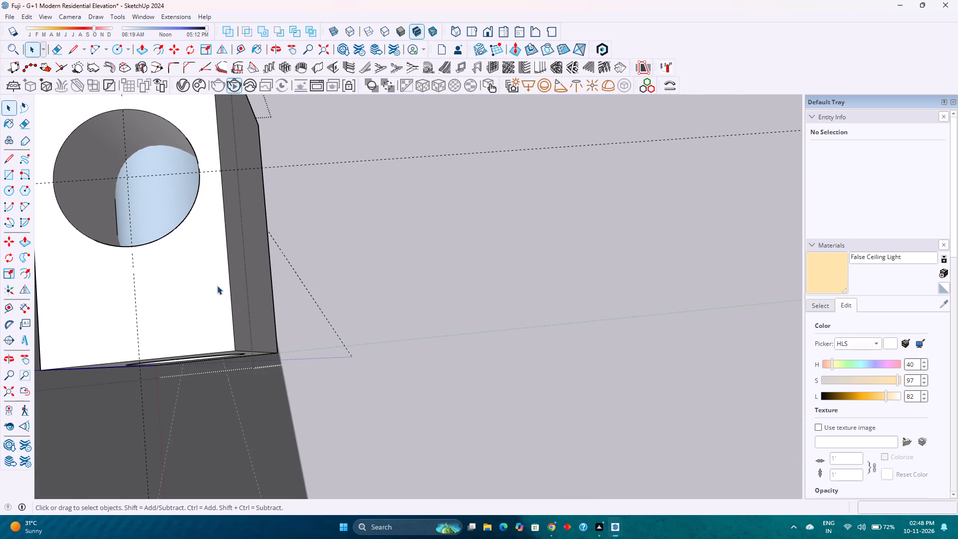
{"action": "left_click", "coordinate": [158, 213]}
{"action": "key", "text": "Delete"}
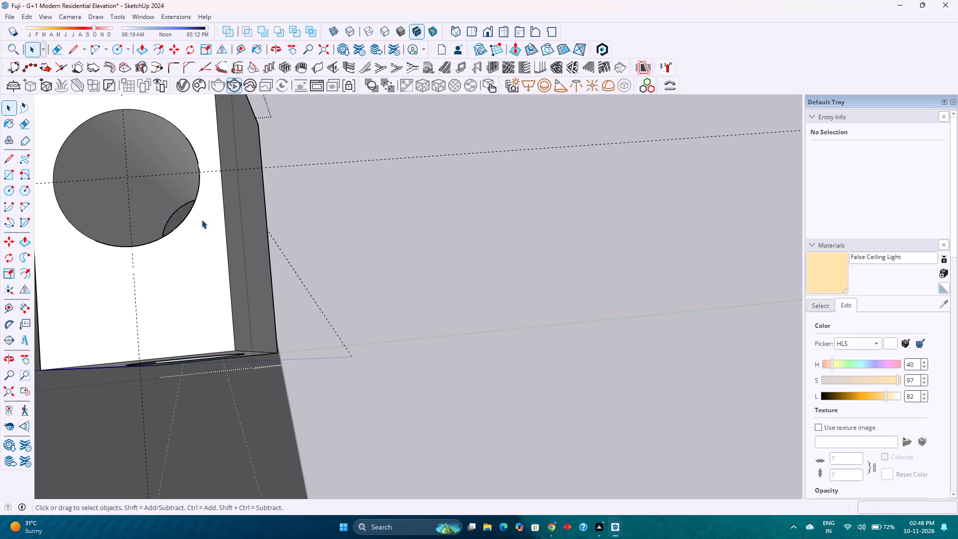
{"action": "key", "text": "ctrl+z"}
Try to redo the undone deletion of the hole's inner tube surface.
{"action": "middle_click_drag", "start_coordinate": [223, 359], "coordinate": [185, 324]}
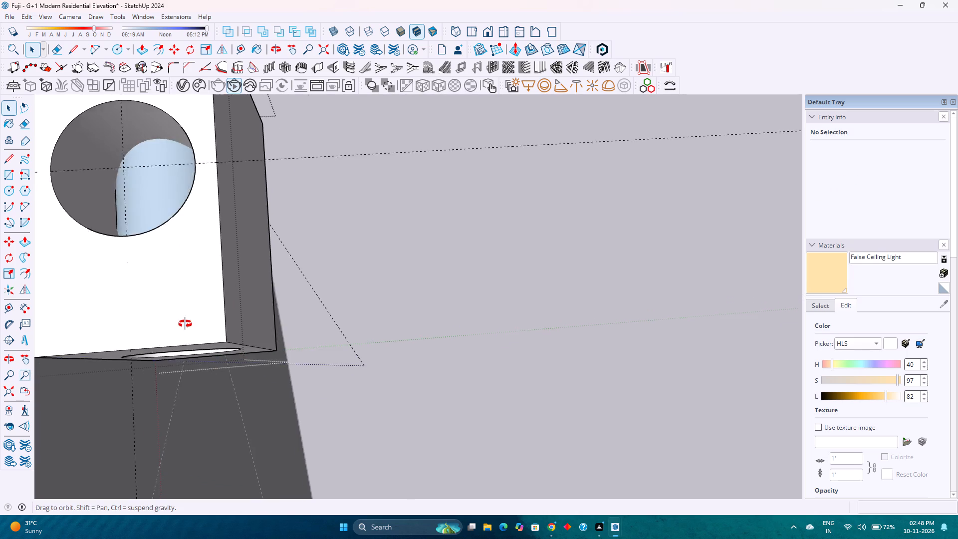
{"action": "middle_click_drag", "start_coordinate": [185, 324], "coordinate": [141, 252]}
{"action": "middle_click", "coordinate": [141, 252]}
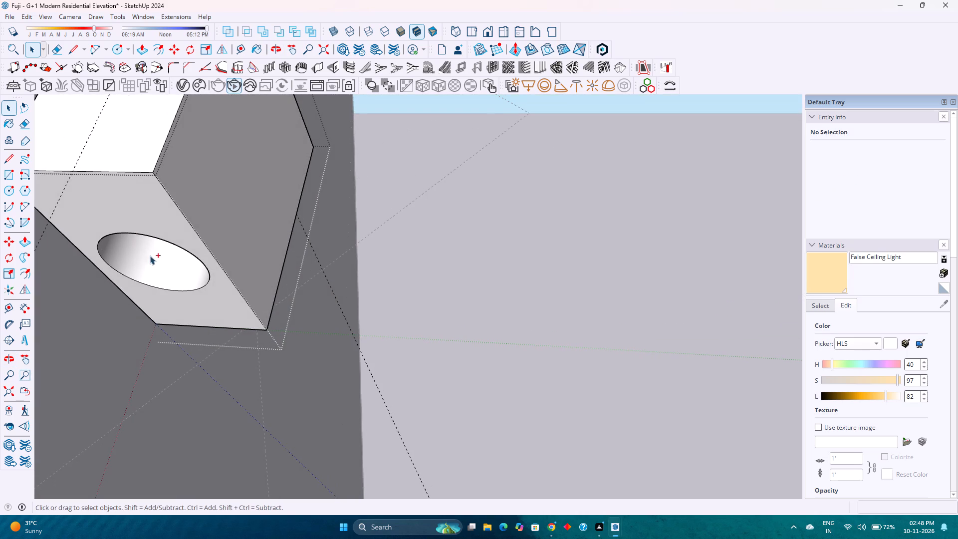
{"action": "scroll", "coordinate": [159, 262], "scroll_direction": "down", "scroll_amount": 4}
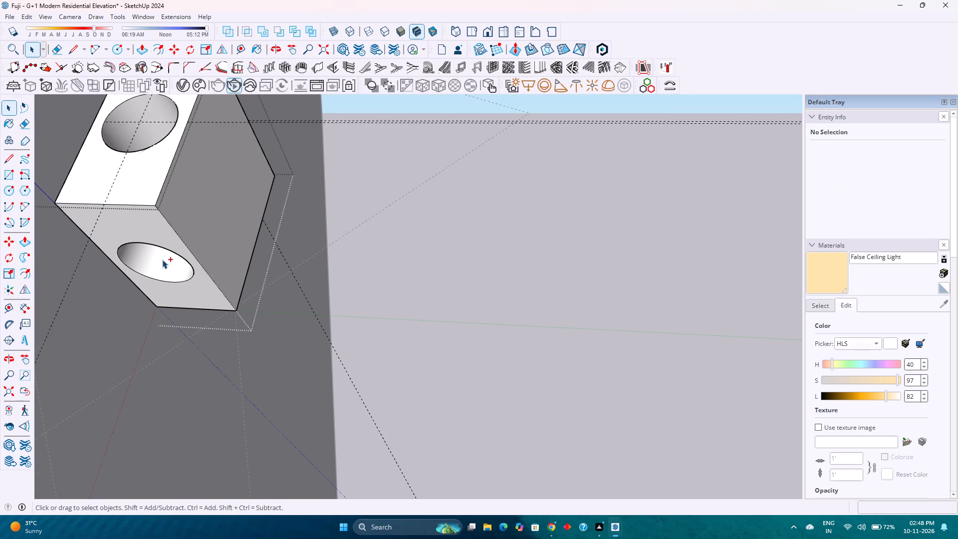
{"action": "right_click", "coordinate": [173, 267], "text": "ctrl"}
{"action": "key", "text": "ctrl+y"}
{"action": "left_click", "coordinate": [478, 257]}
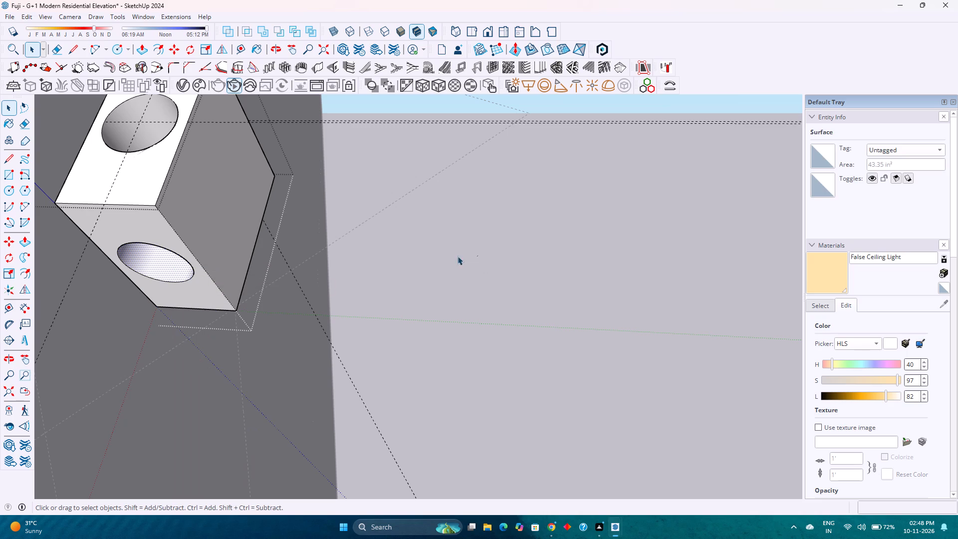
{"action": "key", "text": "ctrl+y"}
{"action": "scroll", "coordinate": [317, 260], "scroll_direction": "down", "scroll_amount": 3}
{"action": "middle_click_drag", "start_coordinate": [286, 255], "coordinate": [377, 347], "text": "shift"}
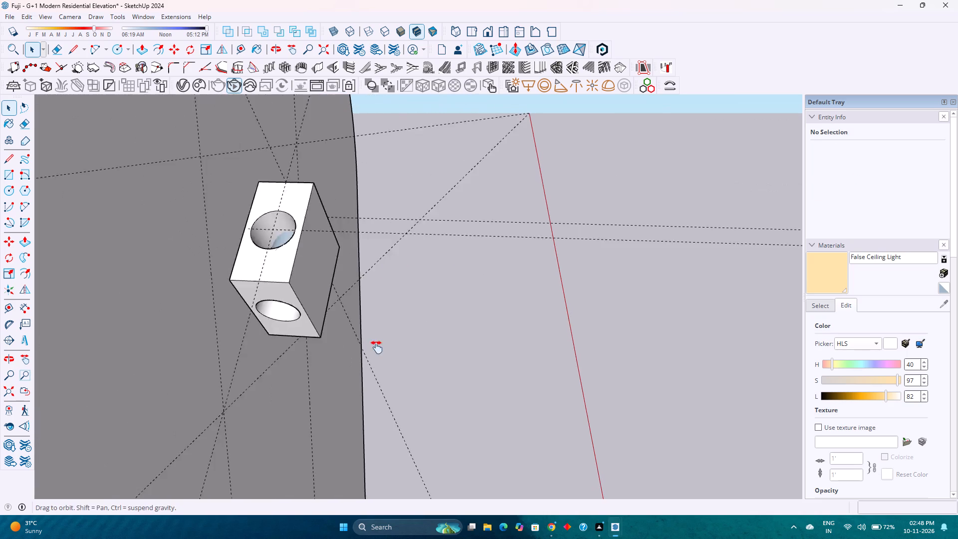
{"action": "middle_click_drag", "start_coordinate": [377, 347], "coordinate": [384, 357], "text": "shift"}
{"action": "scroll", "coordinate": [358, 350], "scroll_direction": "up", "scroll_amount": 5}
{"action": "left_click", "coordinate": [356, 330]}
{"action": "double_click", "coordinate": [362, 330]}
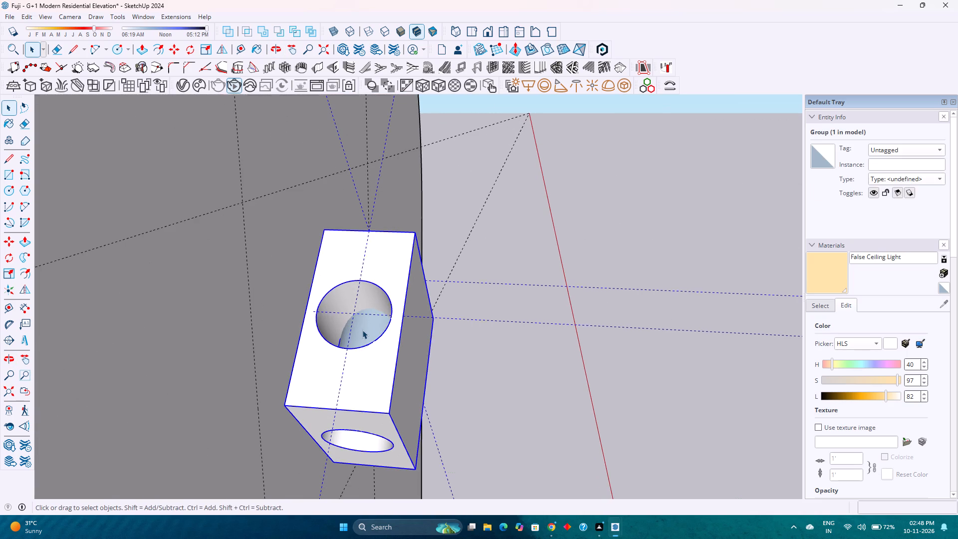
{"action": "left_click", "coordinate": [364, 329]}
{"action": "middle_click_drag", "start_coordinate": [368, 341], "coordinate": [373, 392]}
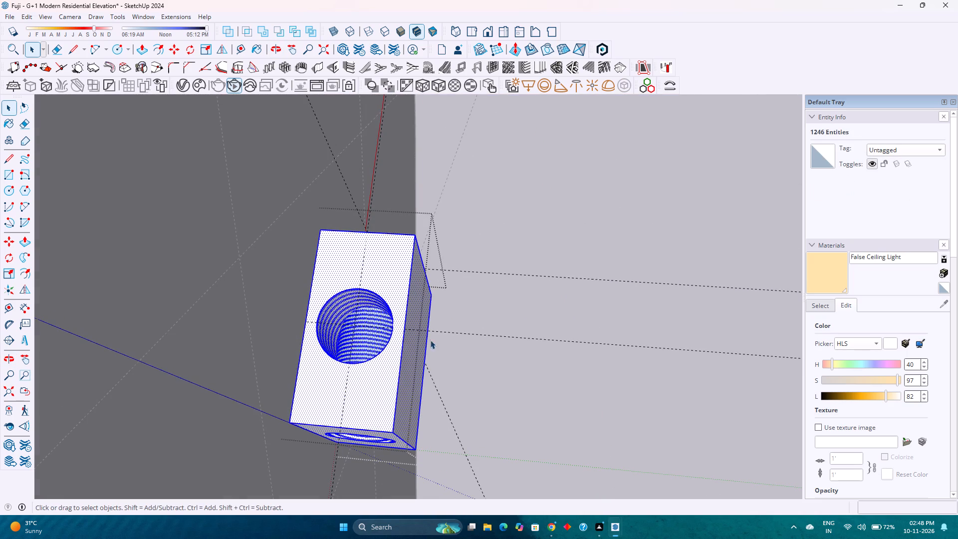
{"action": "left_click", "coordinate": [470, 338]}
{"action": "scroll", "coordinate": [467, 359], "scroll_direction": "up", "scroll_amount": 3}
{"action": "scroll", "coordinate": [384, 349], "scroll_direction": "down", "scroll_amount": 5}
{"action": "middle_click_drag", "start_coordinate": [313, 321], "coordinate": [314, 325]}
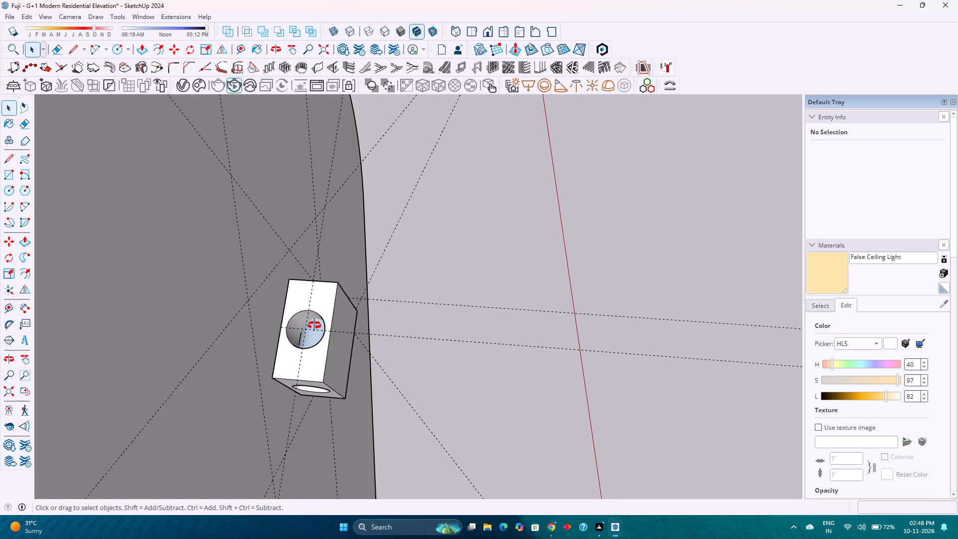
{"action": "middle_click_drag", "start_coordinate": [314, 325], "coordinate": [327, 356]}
Open the diamond block's group and delete the tube surface crossing the inside of the side face's round hole.
{"action": "scroll", "coordinate": [310, 347], "scroll_direction": "up", "scroll_amount": 4}
{"action": "left_click", "coordinate": [314, 344]}
{"action": "double_click", "coordinate": [314, 344]}
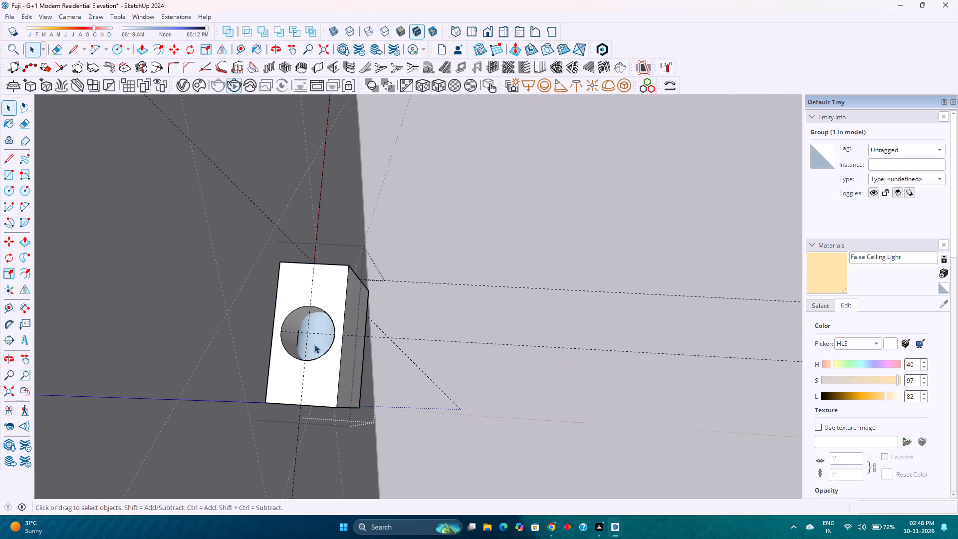
{"action": "left_click", "coordinate": [318, 341]}
{"action": "scroll", "coordinate": [318, 341], "scroll_direction": "up", "scroll_amount": 6}
{"action": "key", "text": "Delete"}
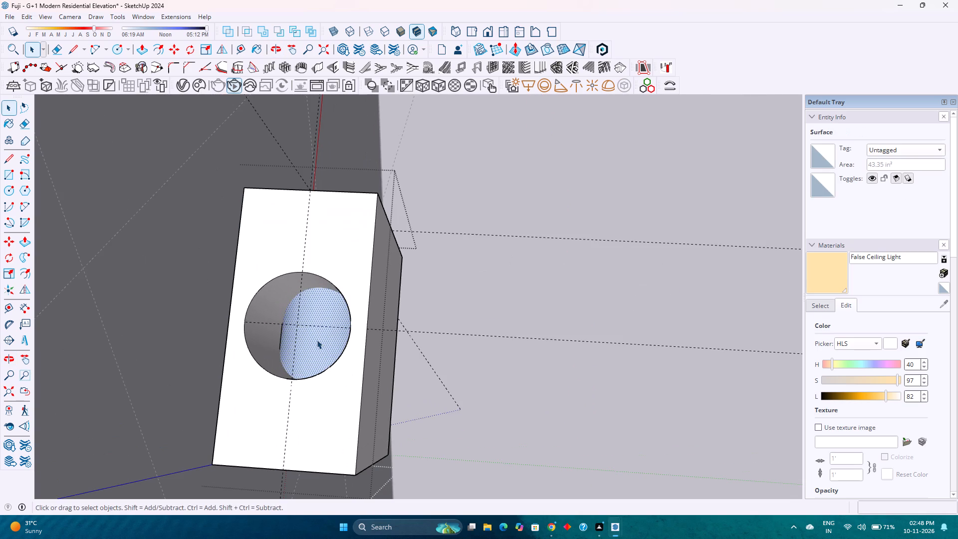
Draw a circle of radius 1 centred on the guide crossing inside the side face's round opening.
{"action": "scroll", "coordinate": [348, 336], "scroll_direction": "up", "scroll_amount": 3}
{"action": "middle_click_drag", "start_coordinate": [348, 336], "coordinate": [234, 371]}
{"action": "scroll", "coordinate": [310, 346], "scroll_direction": "down", "scroll_amount": 3}
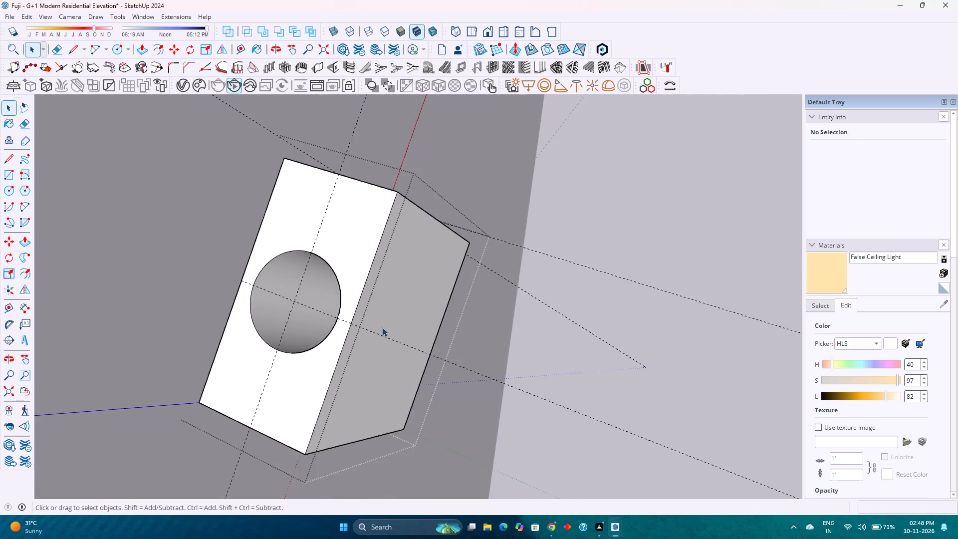
{"action": "middle_click_drag", "start_coordinate": [383, 327], "coordinate": [119, 413]}
{"action": "scroll", "coordinate": [539, 212], "scroll_direction": "up", "scroll_amount": 5}
{"action": "middle_click_drag", "start_coordinate": [535, 215], "coordinate": [332, 192]}
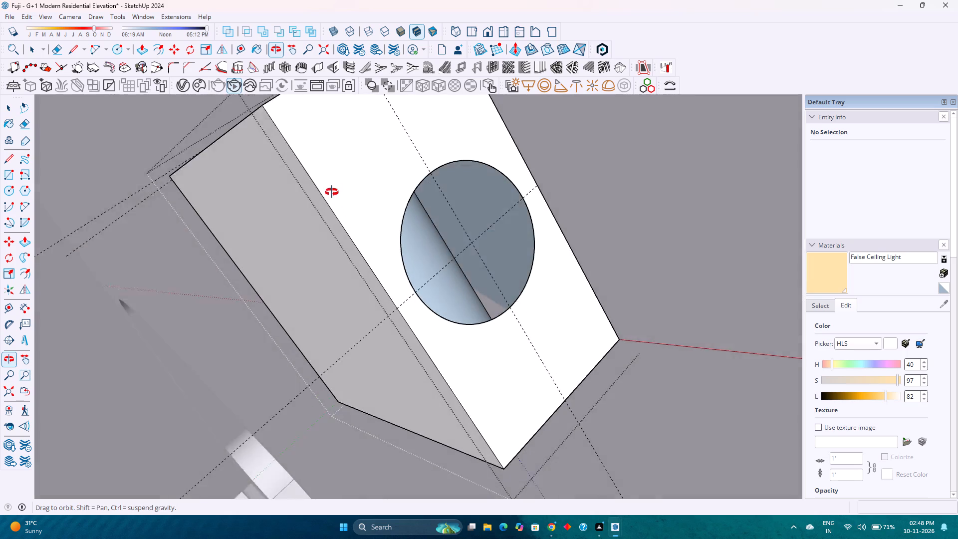
{"action": "middle_click_drag", "start_coordinate": [332, 192], "coordinate": [332, 189]}
{"action": "scroll", "coordinate": [478, 246], "scroll_direction": "up", "scroll_amount": 1}
{"action": "middle_click", "coordinate": [478, 246]}
{"action": "middle_click_drag", "start_coordinate": [478, 245], "coordinate": [458, 235]}
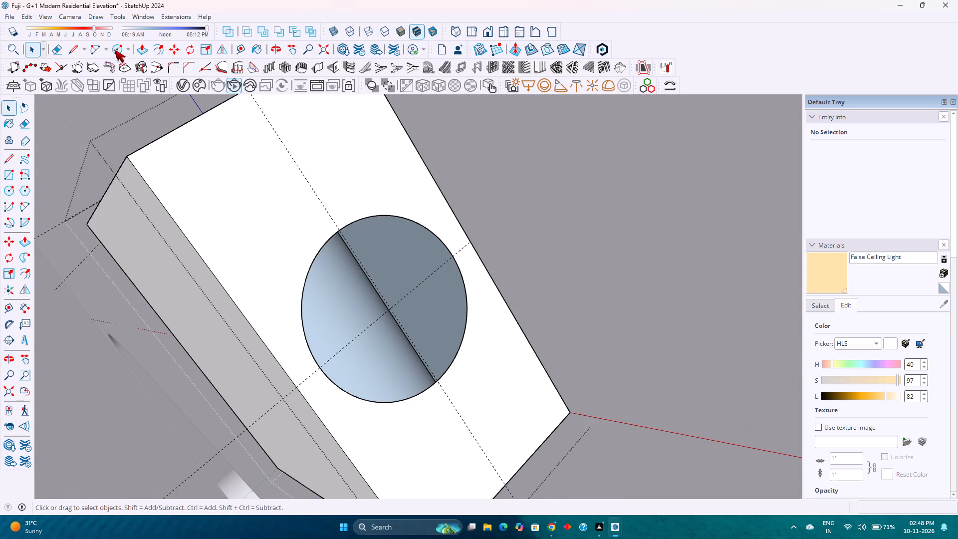
{"action": "left_click", "coordinate": [116, 51]}
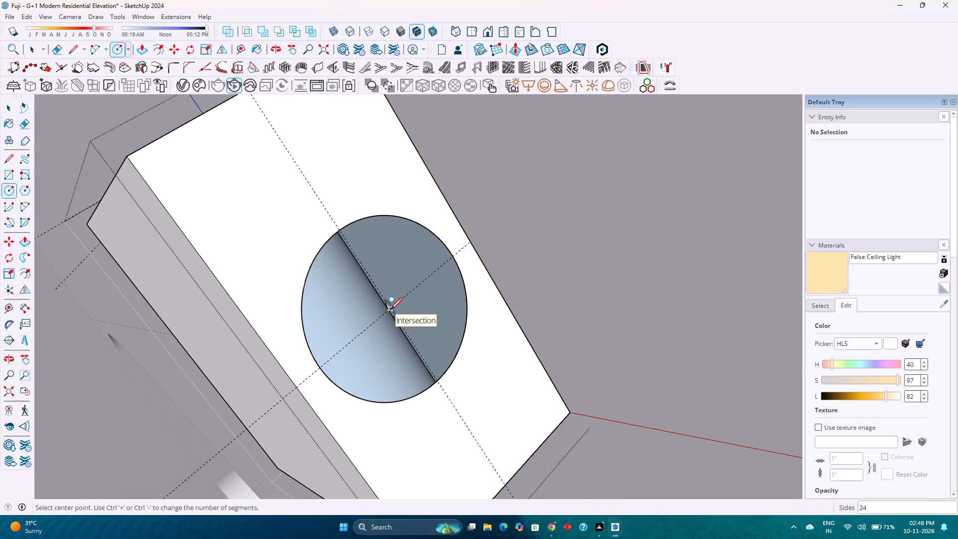
{"action": "key", "text": "Left"}
{"action": "key", "text": "Right"}
{"action": "left_click", "coordinate": [390, 309]}
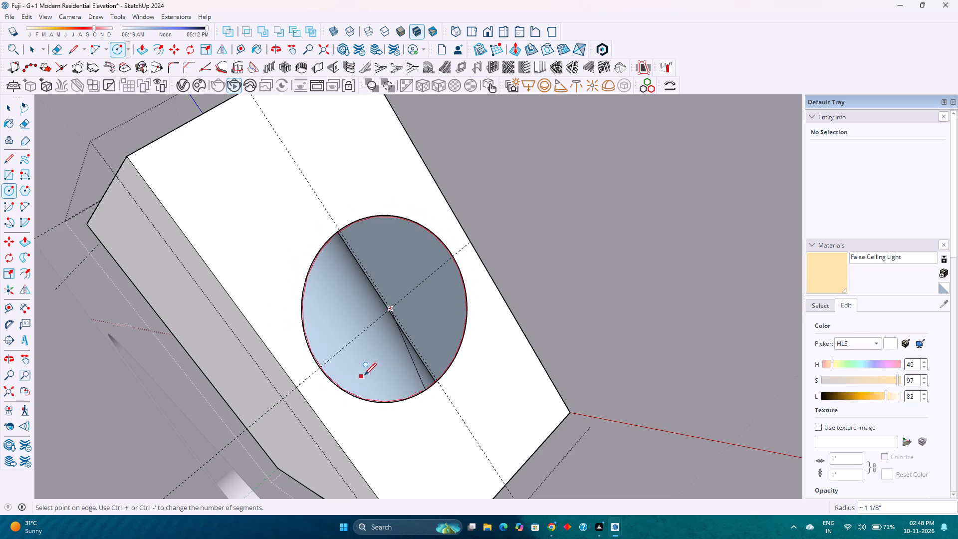
{"action": "key", "text": "1"}
{"action": "key", "text": "Return"}
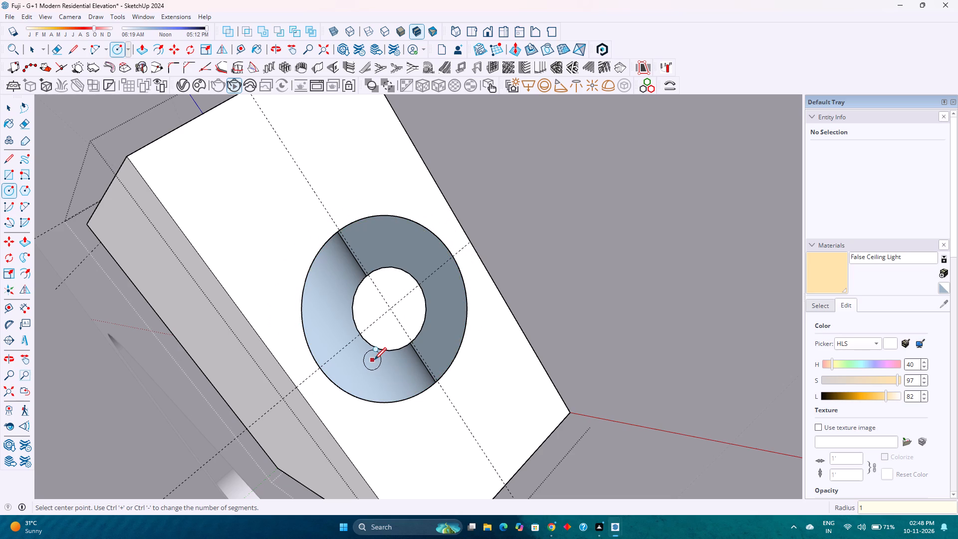
Select the small circle inside the side face's round opening and set its radius to 1".
{"action": "key", "text": "space"}
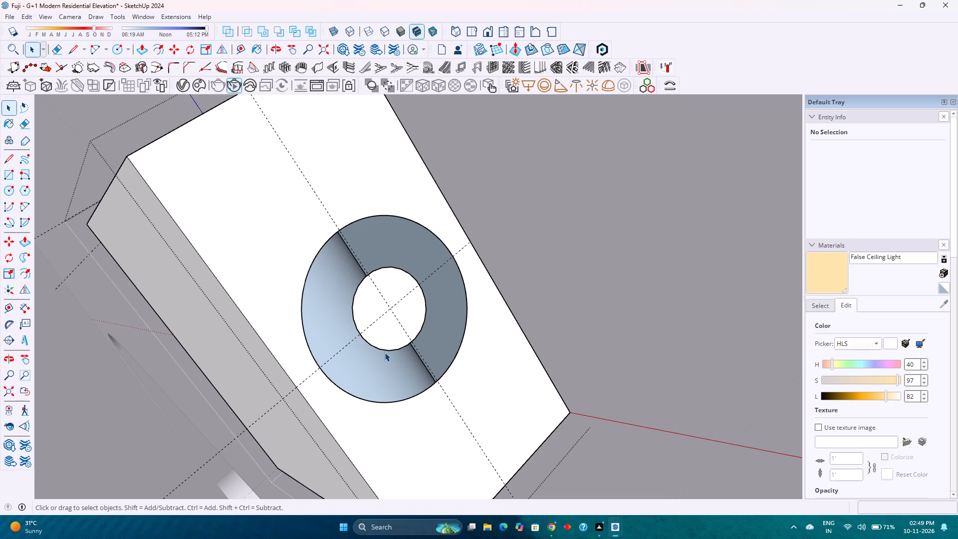
{"action": "left_click", "coordinate": [388, 351]}
{"action": "left_click_drag", "start_coordinate": [920, 165], "coordinate": [876, 168]}
{"action": "key", "text": "1"}
{"action": "key", "text": "Return"}
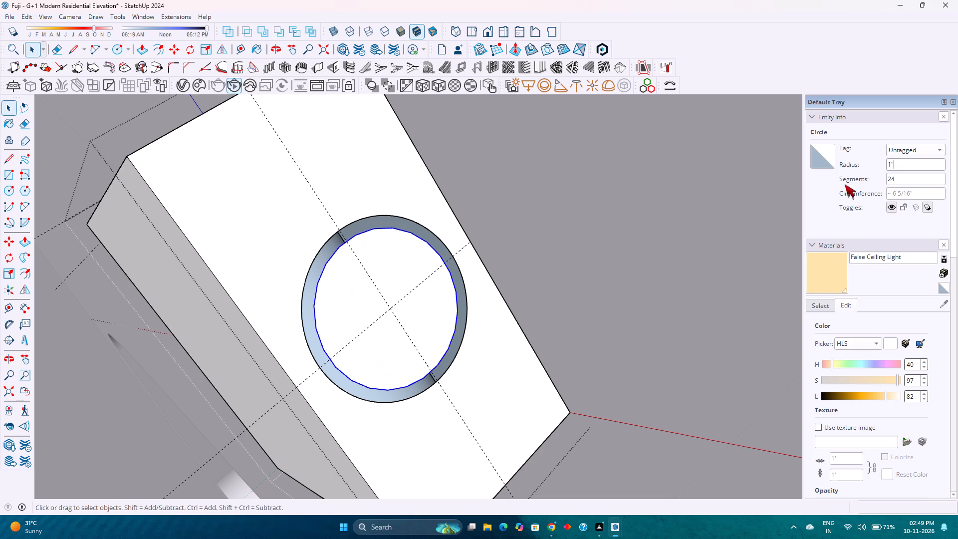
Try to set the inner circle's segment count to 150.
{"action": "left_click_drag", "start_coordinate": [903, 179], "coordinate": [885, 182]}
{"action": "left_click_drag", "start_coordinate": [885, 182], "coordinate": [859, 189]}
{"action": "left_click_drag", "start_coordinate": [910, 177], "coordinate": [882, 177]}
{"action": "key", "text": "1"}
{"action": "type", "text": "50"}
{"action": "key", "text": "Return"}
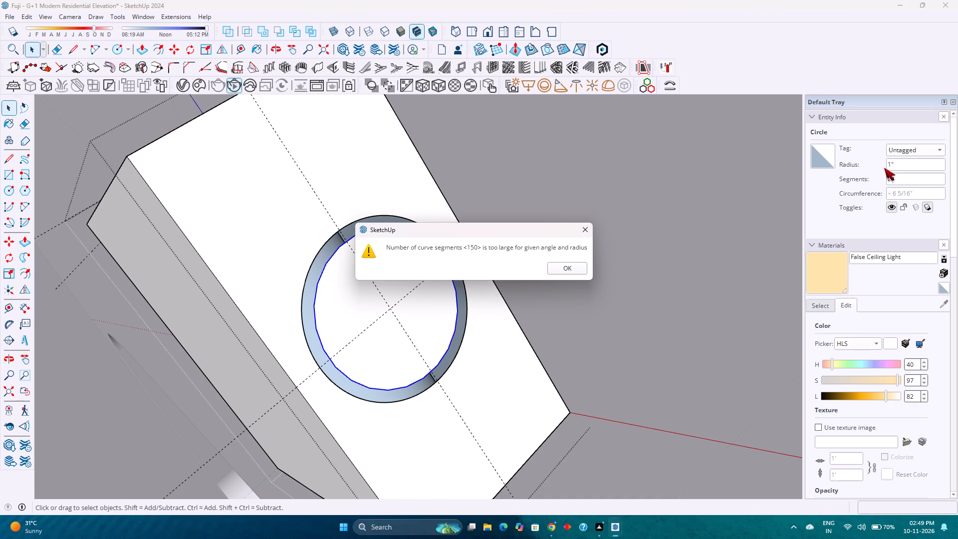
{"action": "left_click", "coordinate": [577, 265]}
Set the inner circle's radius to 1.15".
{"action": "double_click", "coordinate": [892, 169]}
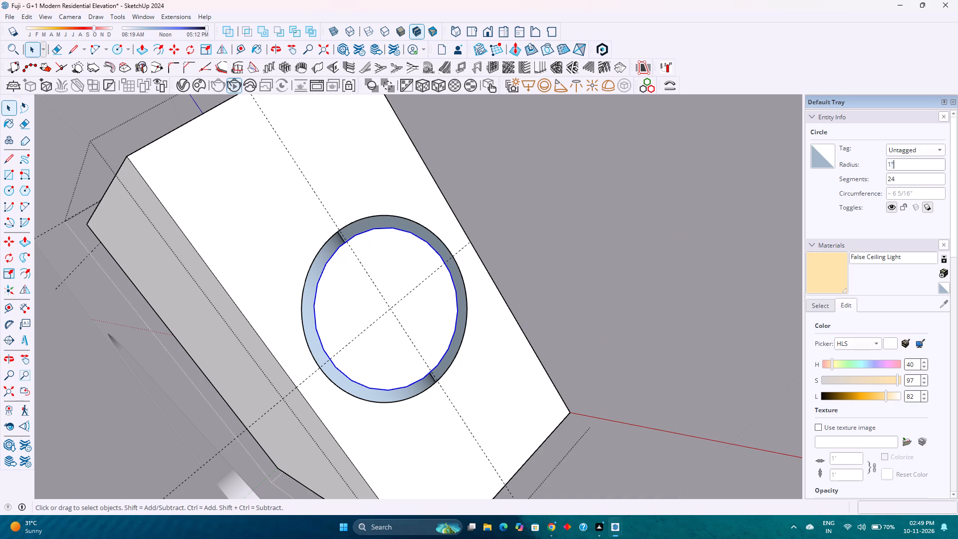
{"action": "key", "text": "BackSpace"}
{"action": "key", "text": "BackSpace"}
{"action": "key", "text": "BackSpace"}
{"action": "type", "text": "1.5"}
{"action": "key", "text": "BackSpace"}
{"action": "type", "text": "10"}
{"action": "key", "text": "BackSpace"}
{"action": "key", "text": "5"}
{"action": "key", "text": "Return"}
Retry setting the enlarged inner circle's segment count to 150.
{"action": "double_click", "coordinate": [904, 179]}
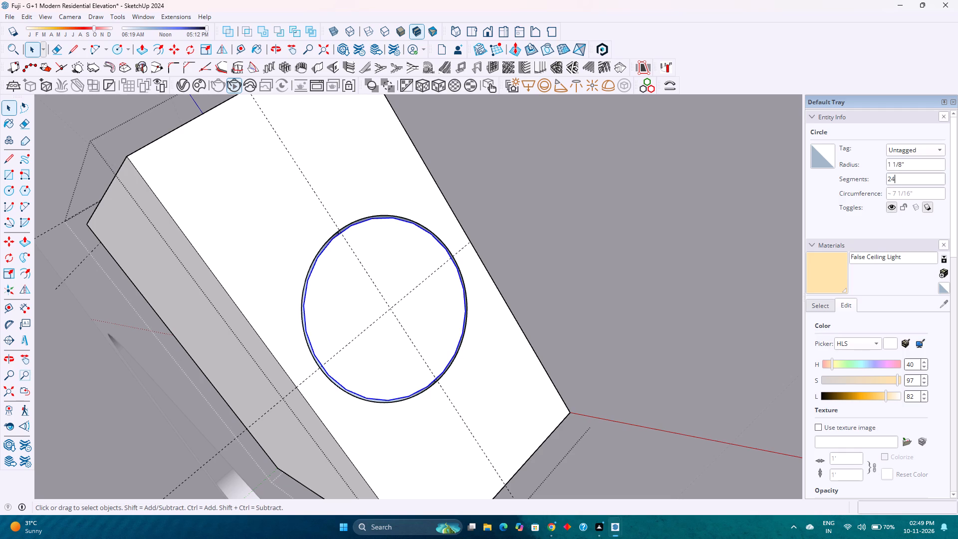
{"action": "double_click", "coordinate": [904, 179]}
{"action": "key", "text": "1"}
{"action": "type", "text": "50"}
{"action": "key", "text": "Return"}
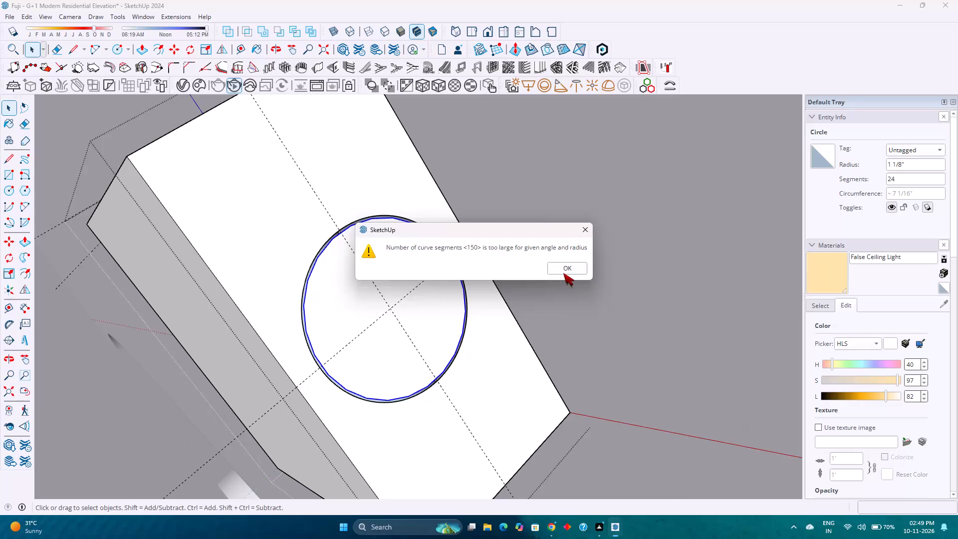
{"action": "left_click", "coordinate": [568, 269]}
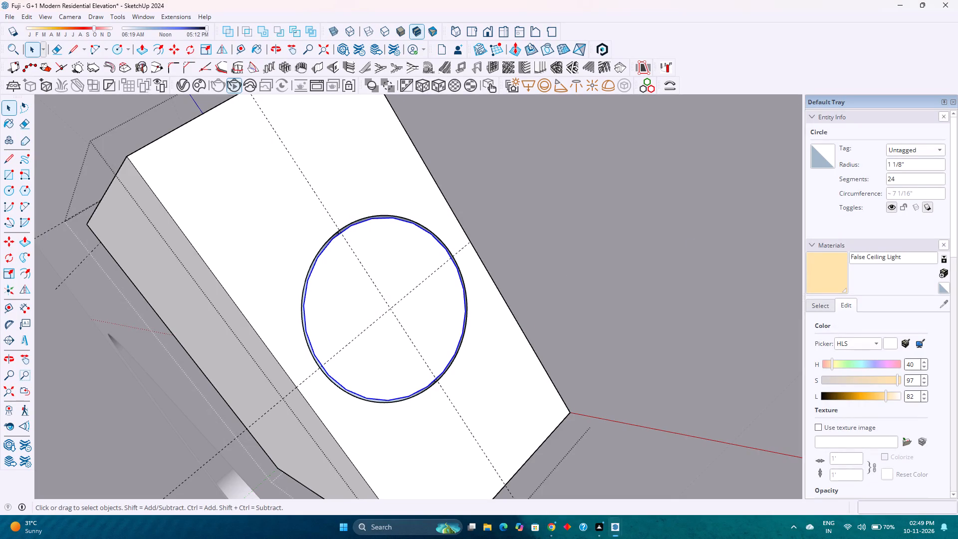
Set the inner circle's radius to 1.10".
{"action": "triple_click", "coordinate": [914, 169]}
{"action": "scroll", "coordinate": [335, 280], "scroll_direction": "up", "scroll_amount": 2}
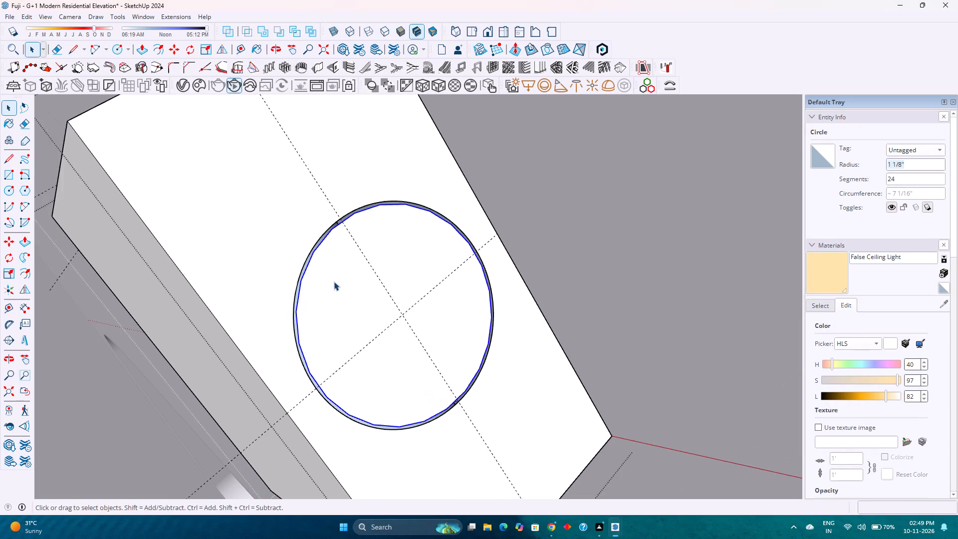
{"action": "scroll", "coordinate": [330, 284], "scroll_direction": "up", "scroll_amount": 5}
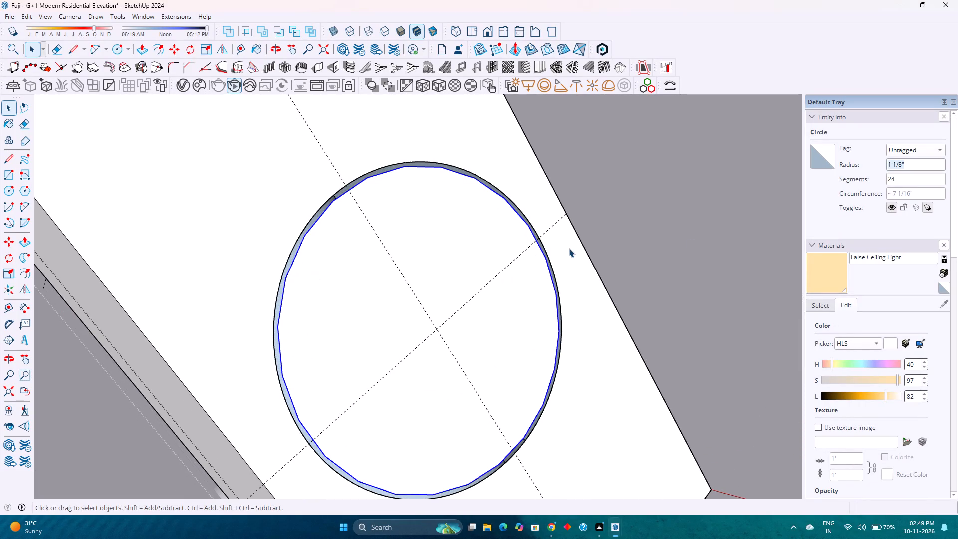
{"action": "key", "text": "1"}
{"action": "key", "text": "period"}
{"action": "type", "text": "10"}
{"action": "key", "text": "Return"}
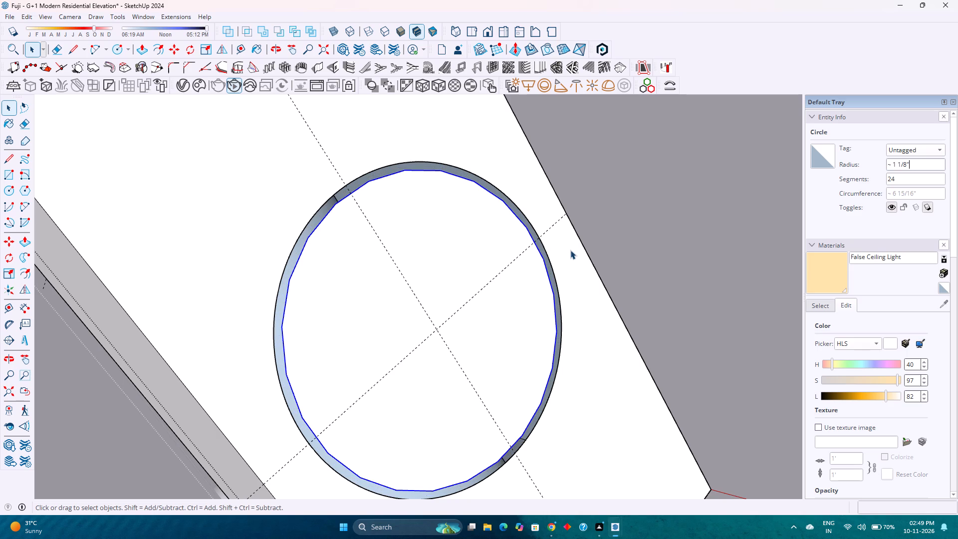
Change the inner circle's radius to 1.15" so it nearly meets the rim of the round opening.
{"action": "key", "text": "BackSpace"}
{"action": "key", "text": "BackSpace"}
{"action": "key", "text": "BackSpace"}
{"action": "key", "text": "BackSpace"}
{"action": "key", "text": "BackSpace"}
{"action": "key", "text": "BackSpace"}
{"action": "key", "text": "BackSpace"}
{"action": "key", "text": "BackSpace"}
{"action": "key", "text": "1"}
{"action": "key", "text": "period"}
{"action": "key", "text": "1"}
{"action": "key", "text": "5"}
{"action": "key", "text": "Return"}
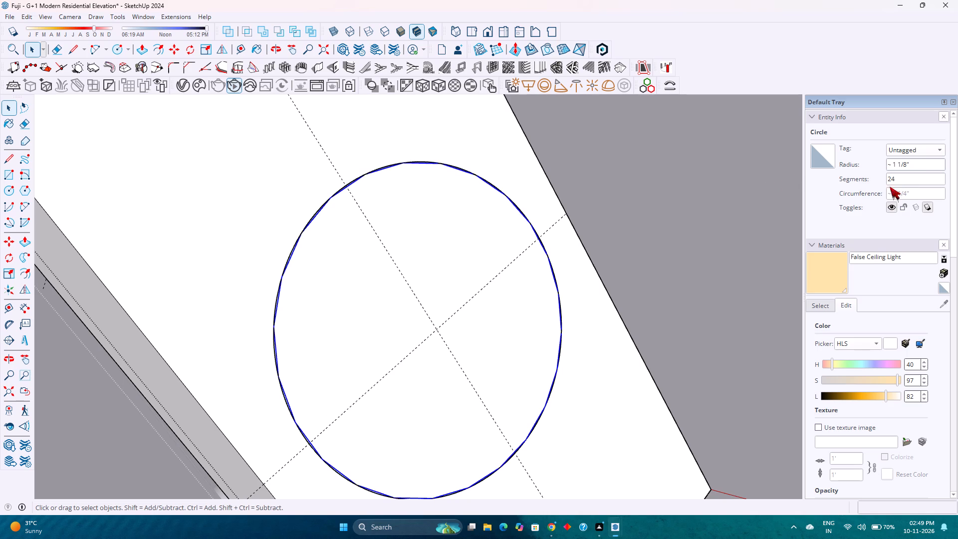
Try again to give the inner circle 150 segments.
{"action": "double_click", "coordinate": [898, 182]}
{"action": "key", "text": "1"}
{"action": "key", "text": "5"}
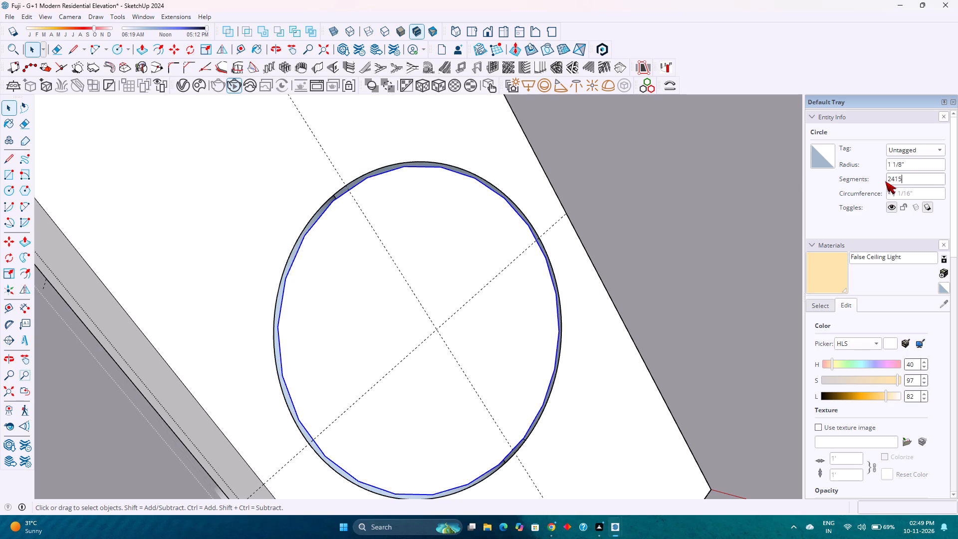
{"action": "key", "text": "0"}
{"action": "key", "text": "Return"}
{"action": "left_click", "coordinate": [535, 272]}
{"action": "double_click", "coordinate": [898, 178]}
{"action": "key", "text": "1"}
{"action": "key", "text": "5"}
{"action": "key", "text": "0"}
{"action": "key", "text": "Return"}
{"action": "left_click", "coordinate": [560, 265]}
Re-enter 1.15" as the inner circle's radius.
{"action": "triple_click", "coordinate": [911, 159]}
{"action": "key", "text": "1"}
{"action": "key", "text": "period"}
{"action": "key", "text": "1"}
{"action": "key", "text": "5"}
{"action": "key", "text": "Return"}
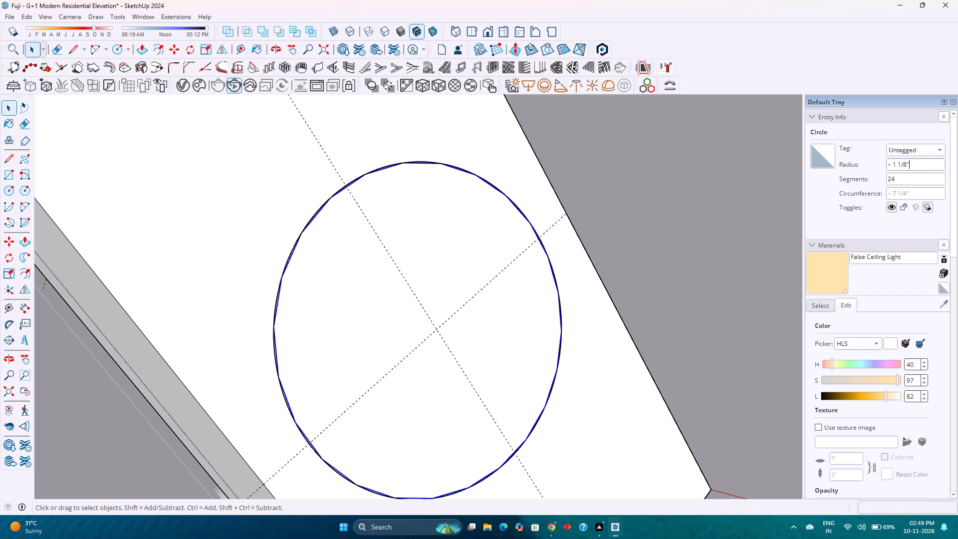
Set the inner circle's segment count to 130.
{"action": "double_click", "coordinate": [899, 183]}
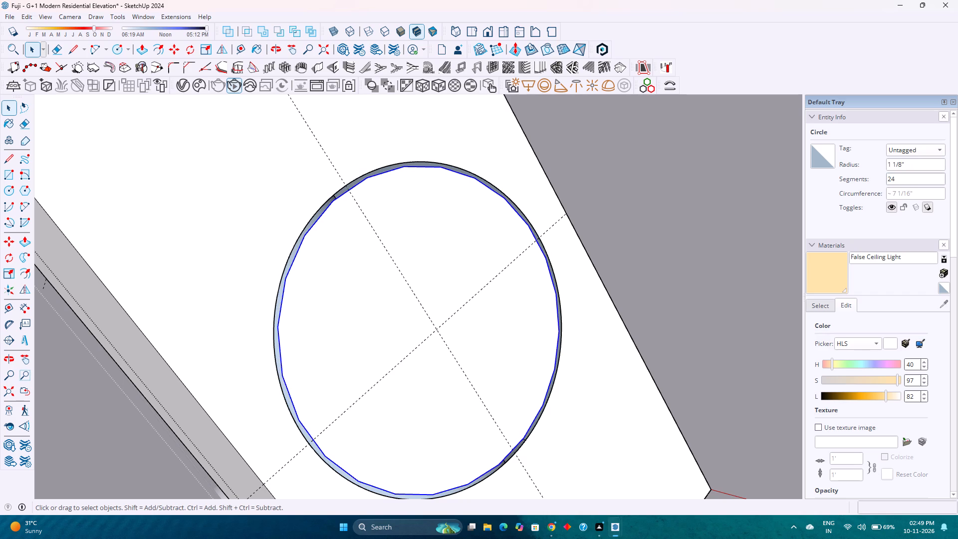
{"action": "double_click", "coordinate": [899, 183]}
{"action": "type", "text": "130"}
{"action": "key", "text": "Return"}
Set the 130-segment inner circle's radius to 1.15".
{"action": "triple_click", "coordinate": [912, 163]}
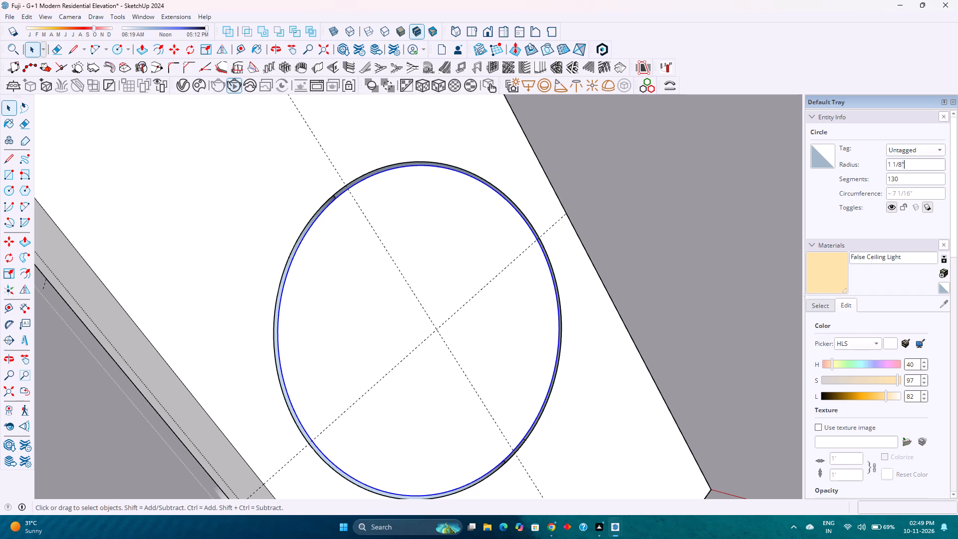
{"action": "key", "text": "1"}
{"action": "key", "text": "period"}
{"action": "type", "text": "15"}
{"action": "key", "text": "Return"}
{"action": "left_click", "coordinate": [484, 315]}
{"action": "scroll", "coordinate": [484, 315], "scroll_direction": "down", "scroll_amount": 3}
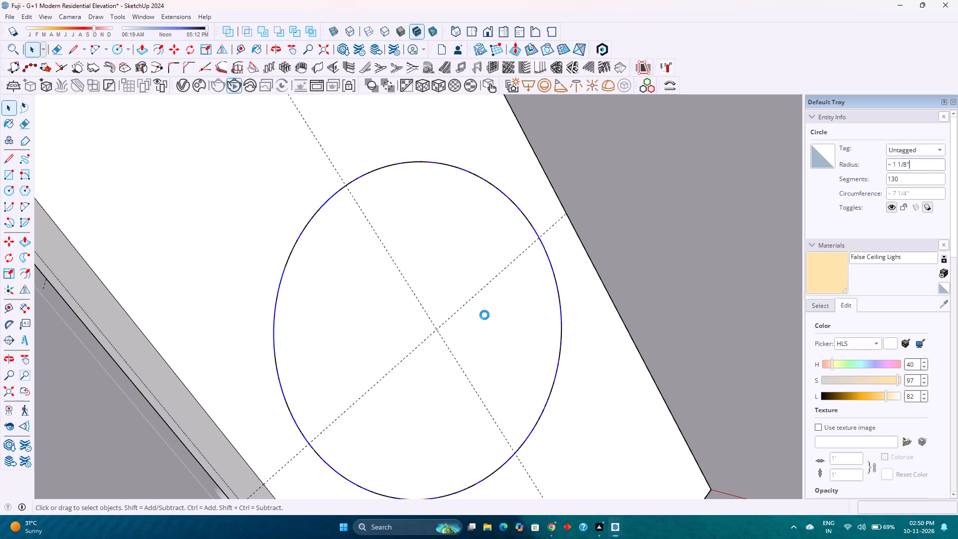
Offset the inner circular face's boundary outward to the rim of the side face's round hole.
{"action": "triple_click", "coordinate": [450, 348]}
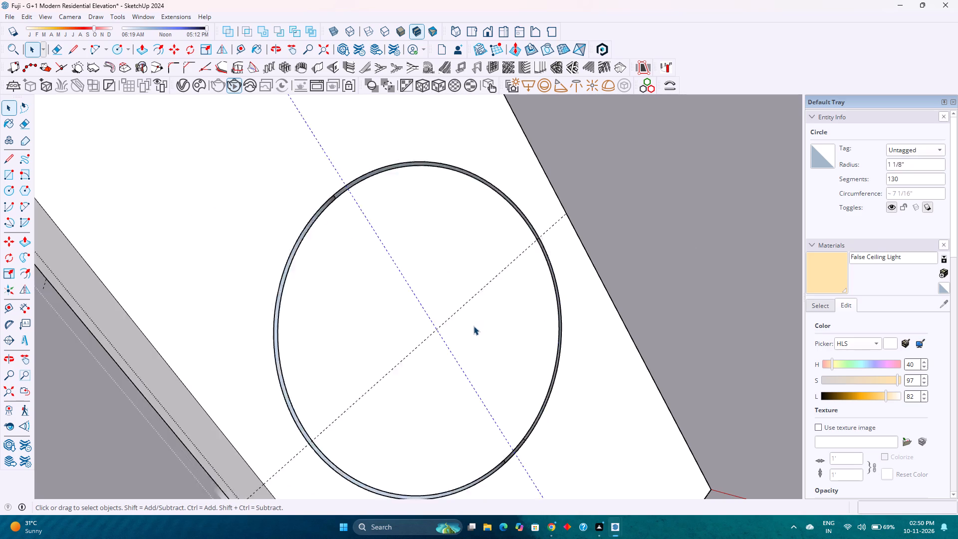
{"action": "scroll", "coordinate": [474, 326], "scroll_direction": "down", "scroll_amount": 5}
{"action": "left_click", "coordinate": [474, 326]}
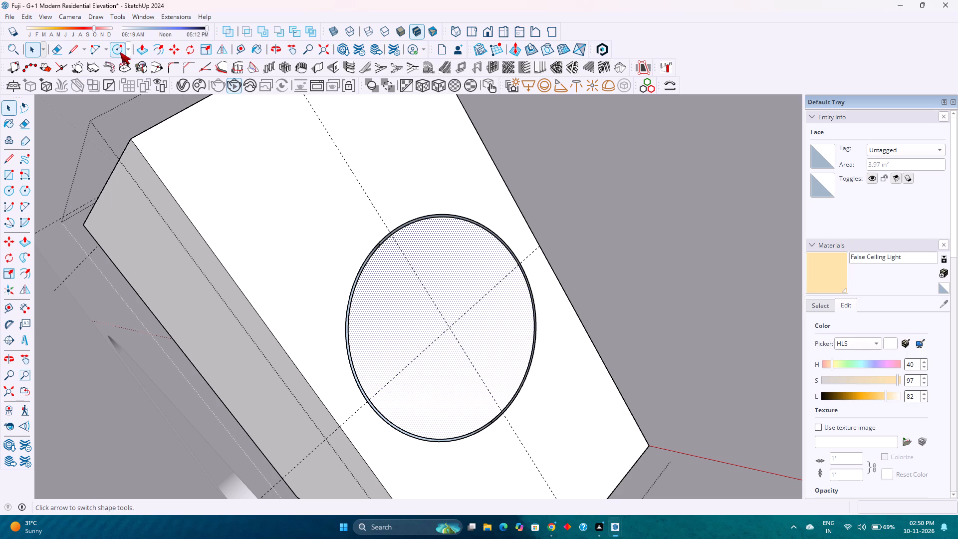
{"action": "left_click", "coordinate": [162, 55]}
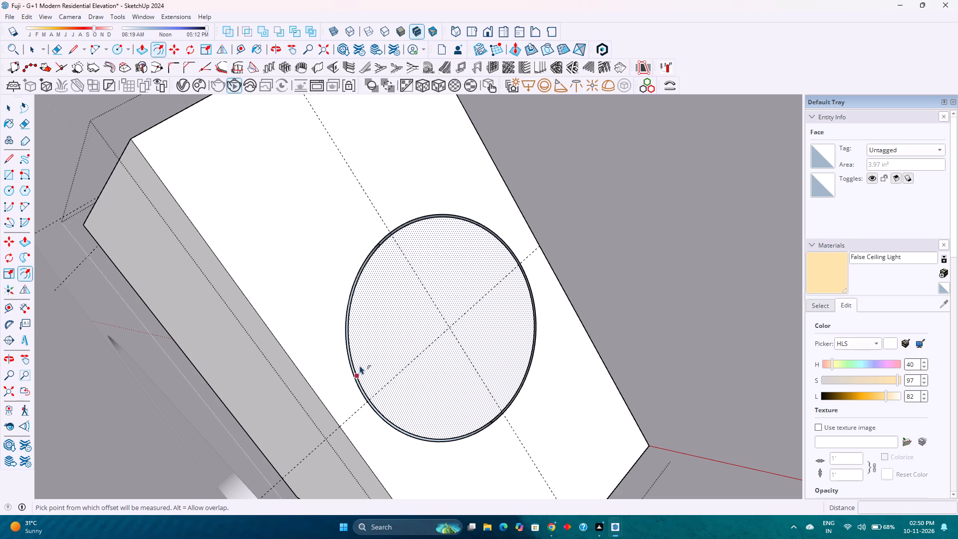
{"action": "left_click", "coordinate": [356, 363]}
{"action": "scroll", "coordinate": [347, 369], "scroll_direction": "up", "scroll_amount": 9}
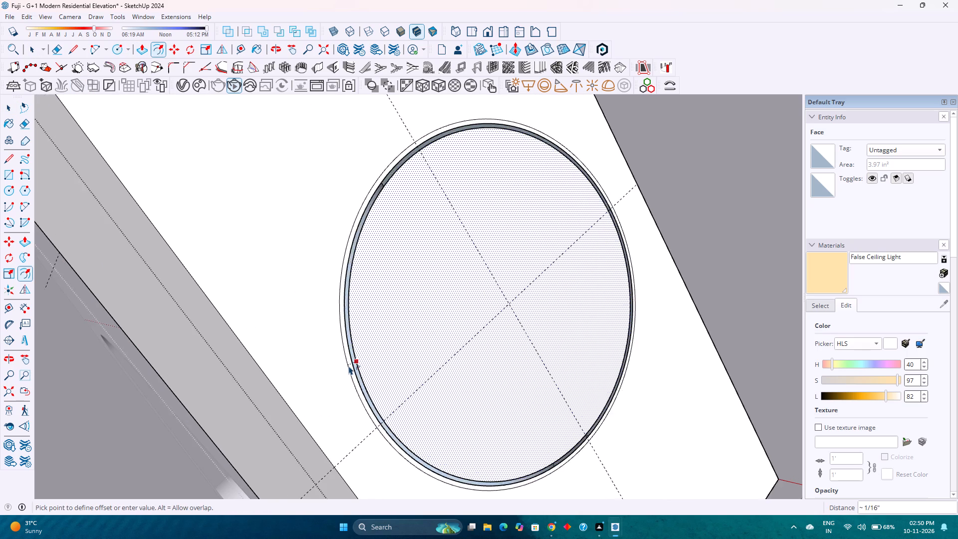
{"action": "scroll", "coordinate": [349, 366], "scroll_direction": "up", "scroll_amount": 2}
{"action": "left_click", "coordinate": [351, 359]}
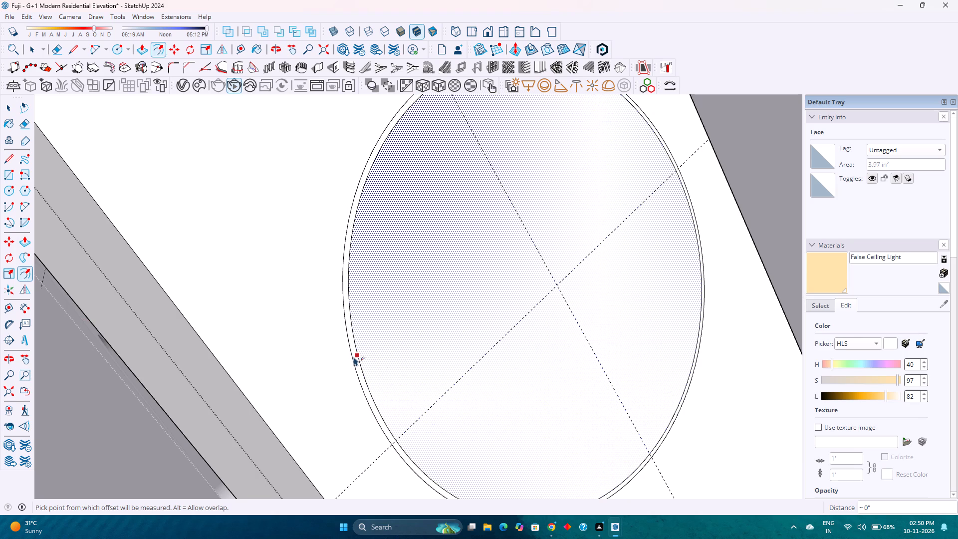
Delete the original inner circle edge, leaving the outer circle at the round hole's rim.
{"action": "scroll", "coordinate": [354, 357], "scroll_direction": "down", "scroll_amount": 2}
{"action": "key", "text": "space"}
{"action": "left_click", "coordinate": [357, 355]}
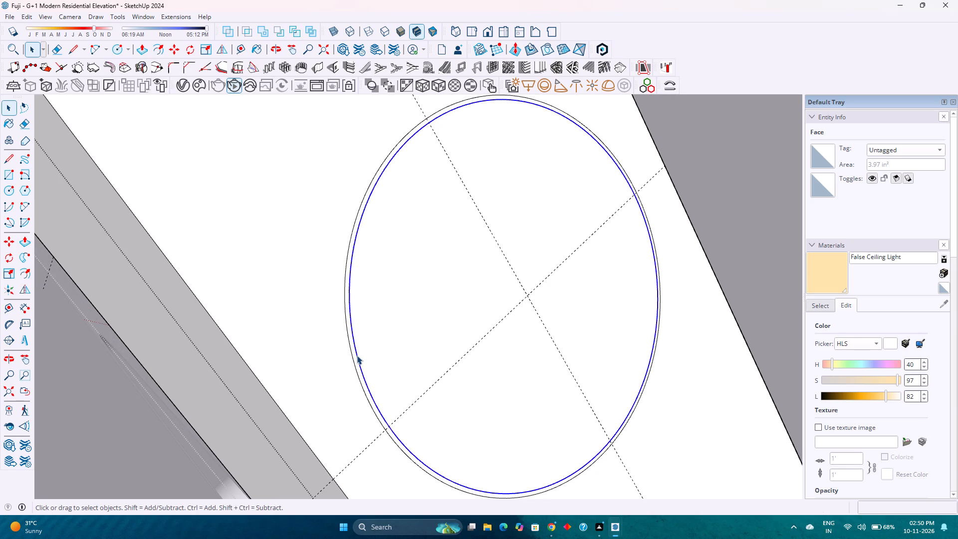
{"action": "key", "text": "Delete"}
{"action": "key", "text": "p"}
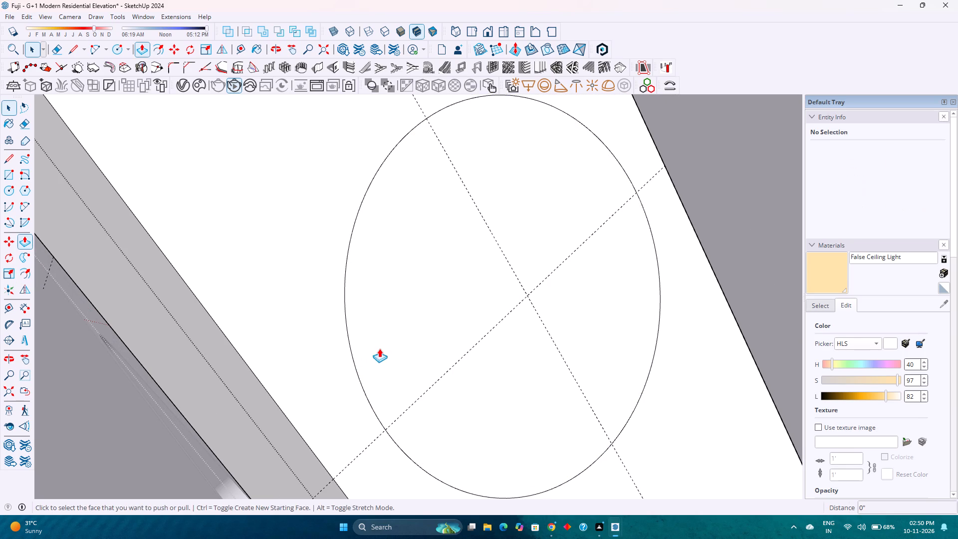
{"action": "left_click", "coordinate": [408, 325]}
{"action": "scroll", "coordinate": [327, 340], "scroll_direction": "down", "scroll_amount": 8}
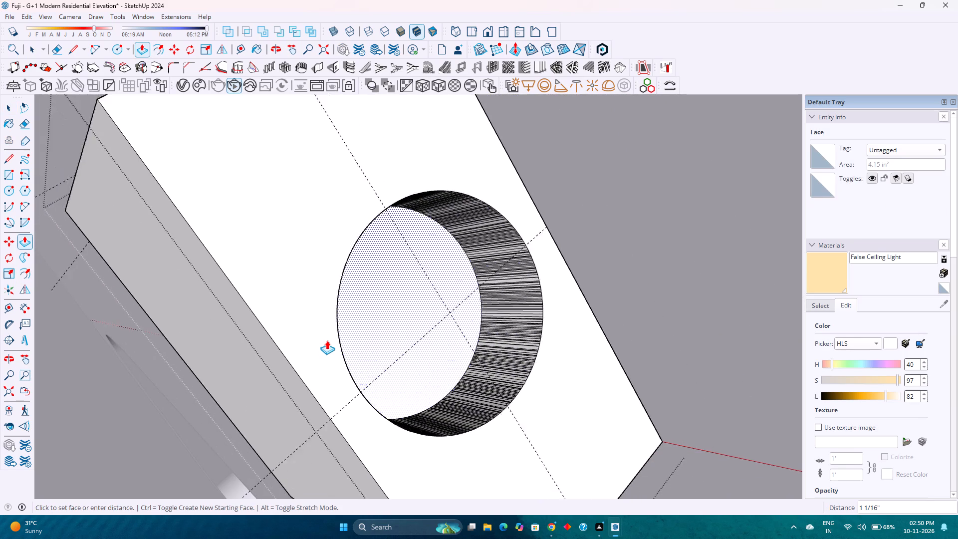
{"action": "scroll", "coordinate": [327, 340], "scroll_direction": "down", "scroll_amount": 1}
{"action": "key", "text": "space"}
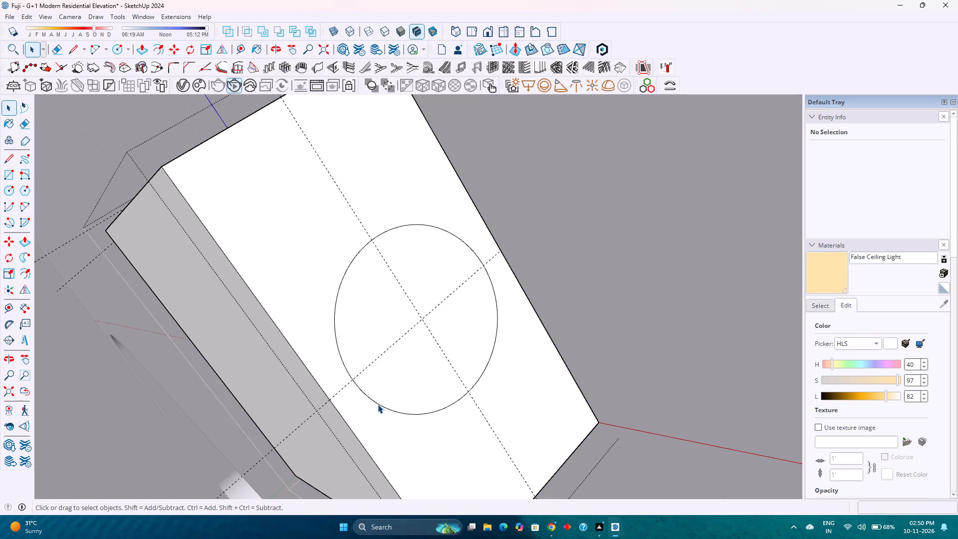
Weld the edges of the circle on the side face into one continuous curve.
{"action": "left_click", "coordinate": [378, 404]}
{"action": "double_click", "coordinate": [378, 404]}
{"action": "left_click", "coordinate": [378, 404]}
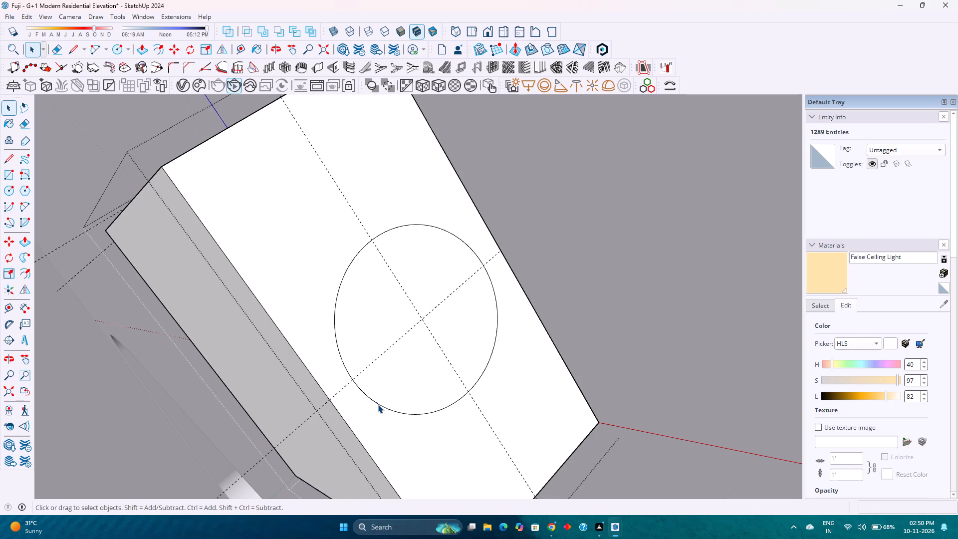
{"action": "left_click", "coordinate": [378, 404]}
{"action": "left_click", "coordinate": [378, 404]}
{"action": "double_click", "coordinate": [390, 378]}
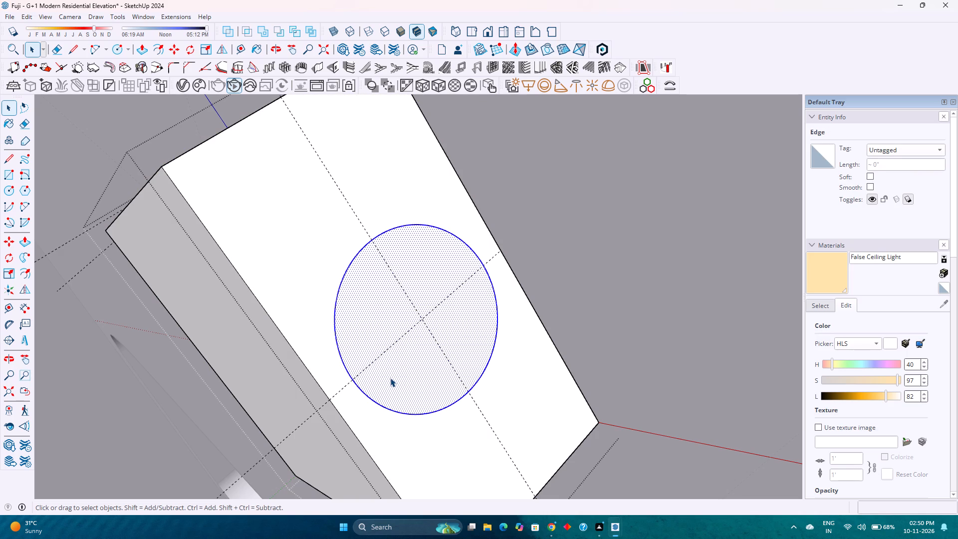
{"action": "right_click", "coordinate": [390, 378]}
{"action": "left_click", "coordinate": [460, 230]}
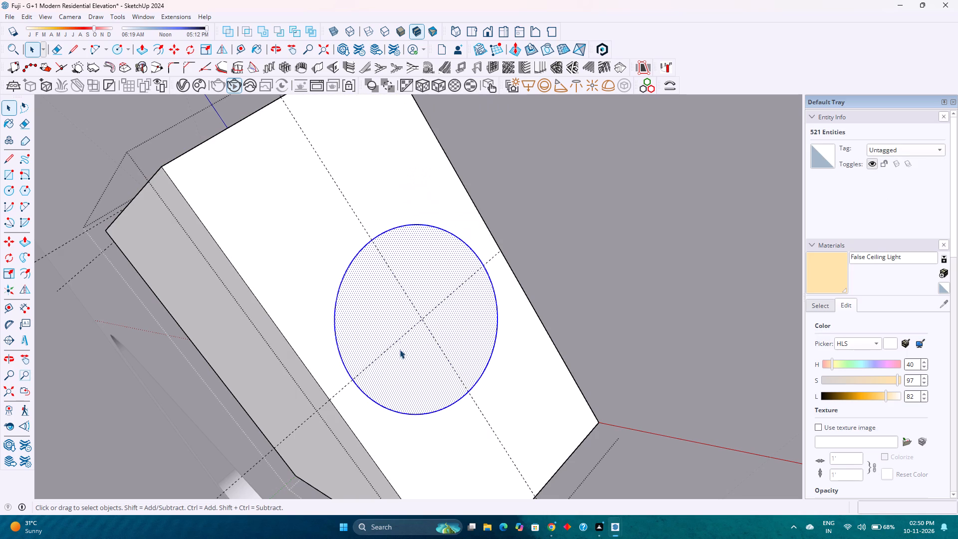
Push the circular face 6" through the light's body to the opposite side face.
{"action": "left_click", "coordinate": [400, 350]}
{"action": "key", "text": "p"}
{"action": "left_click", "coordinate": [414, 376]}
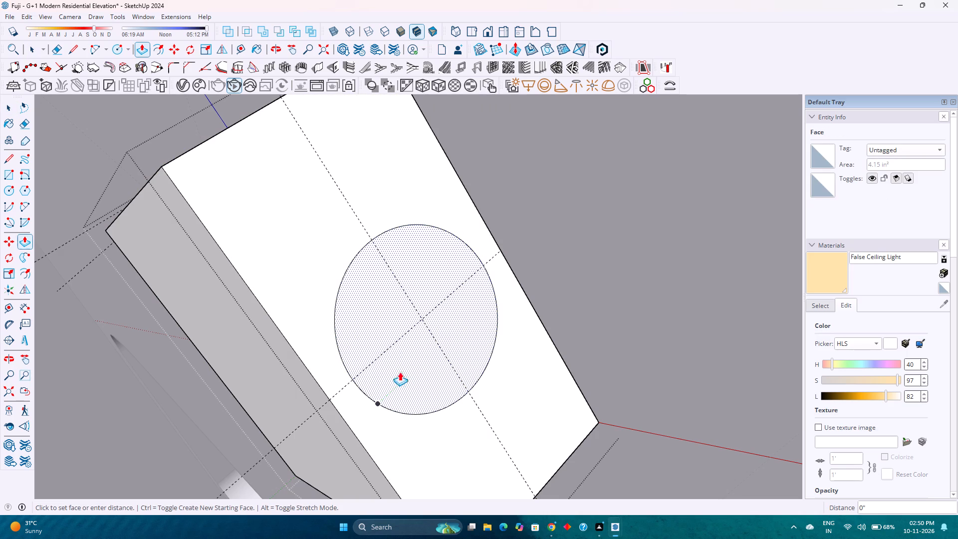
{"action": "scroll", "coordinate": [289, 362], "scroll_direction": "down", "scroll_amount": 2}
{"action": "middle_click_drag", "start_coordinate": [289, 362], "coordinate": [469, 313]}
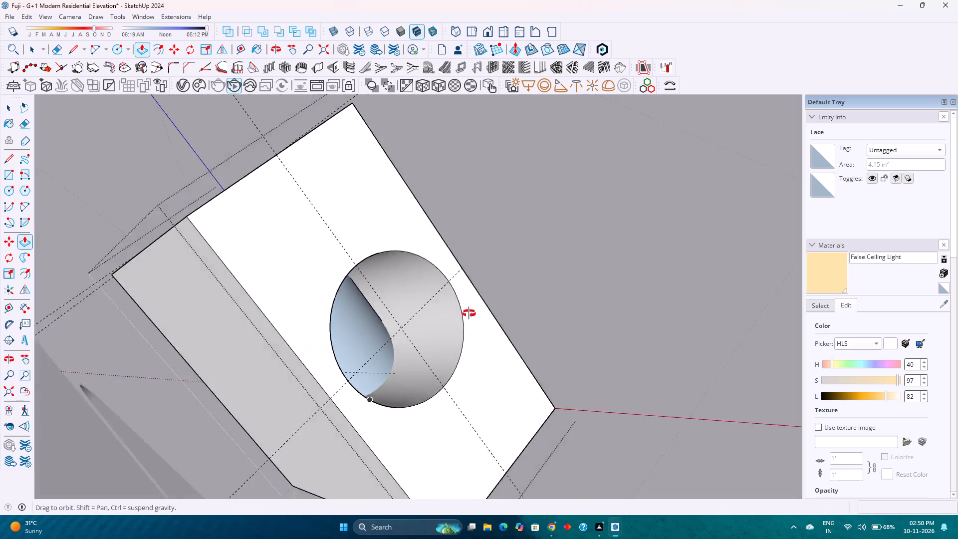
{"action": "middle_click_drag", "start_coordinate": [469, 313], "coordinate": [612, 285]}
{"action": "scroll", "coordinate": [610, 286], "scroll_direction": "down", "scroll_amount": 11}
{"action": "middle_click_drag", "start_coordinate": [517, 326], "coordinate": [603, 228]}
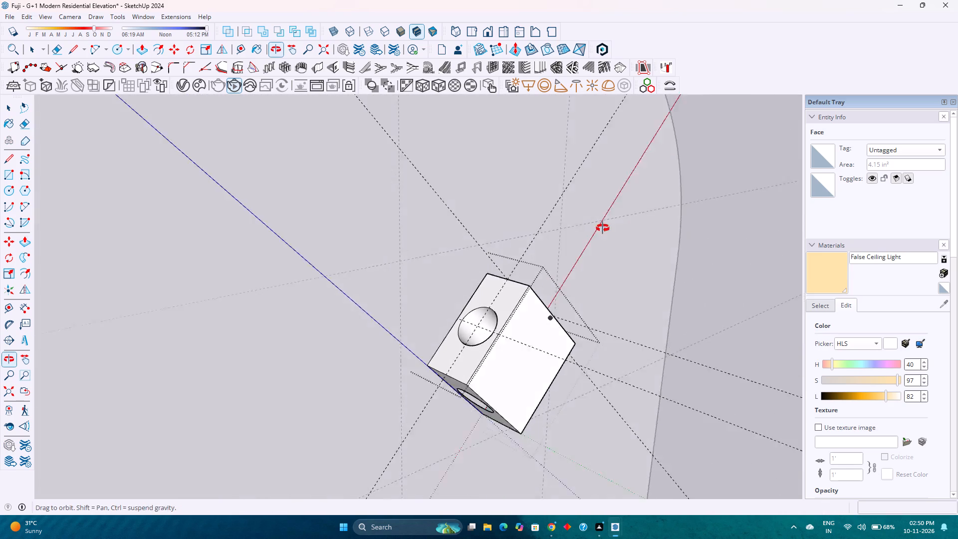
{"action": "middle_click_drag", "start_coordinate": [603, 228], "coordinate": [627, 206]}
{"action": "middle_click", "coordinate": [628, 206]}
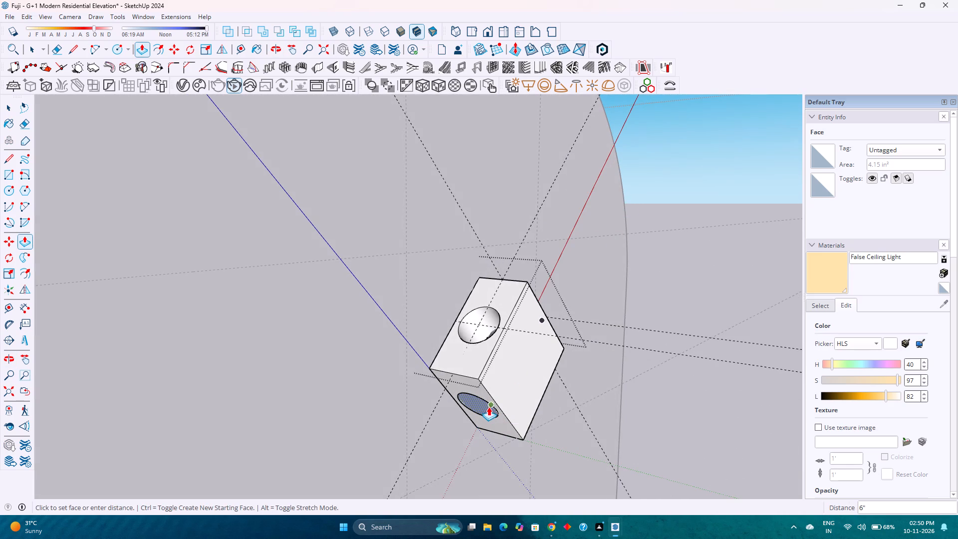
{"action": "left_click", "coordinate": [487, 406]}
Delete the circular face covering the far end of the hole on the opposite side face.
{"action": "scroll", "coordinate": [478, 406], "scroll_direction": "up", "scroll_amount": 5}
{"action": "scroll", "coordinate": [435, 405], "scroll_direction": "up", "scroll_amount": 7}
{"action": "middle_click_drag", "start_coordinate": [435, 405], "coordinate": [469, 305]}
{"action": "scroll", "coordinate": [510, 394], "scroll_direction": "up", "scroll_amount": 8}
{"action": "key", "text": "space"}
{"action": "left_click", "coordinate": [514, 397]}
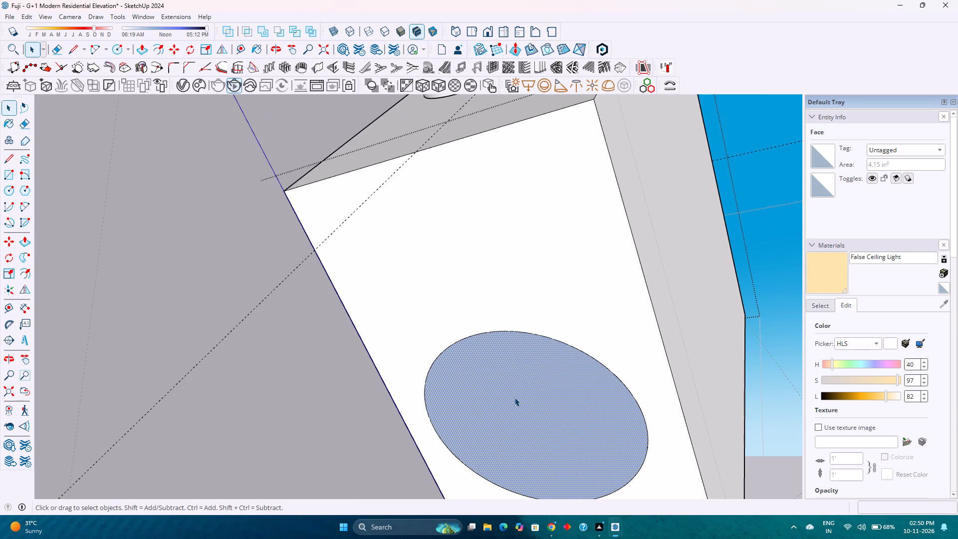
{"action": "key", "text": "Delete"}
Examine the diamond light and the through holes in its side faces from several angles.
{"action": "scroll", "coordinate": [415, 381], "scroll_direction": "down", "scroll_amount": 8}
{"action": "middle_click_drag", "start_coordinate": [442, 395], "coordinate": [444, 387]}
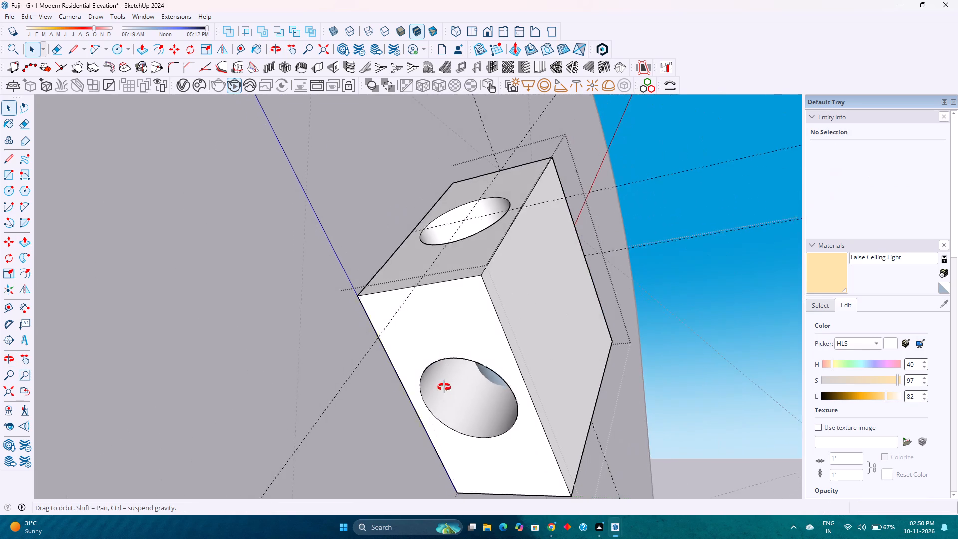
{"action": "middle_click_drag", "start_coordinate": [444, 387], "coordinate": [504, 304]}
{"action": "scroll", "coordinate": [479, 330], "scroll_direction": "down", "scroll_amount": 2}
{"action": "middle_click", "coordinate": [479, 330]}
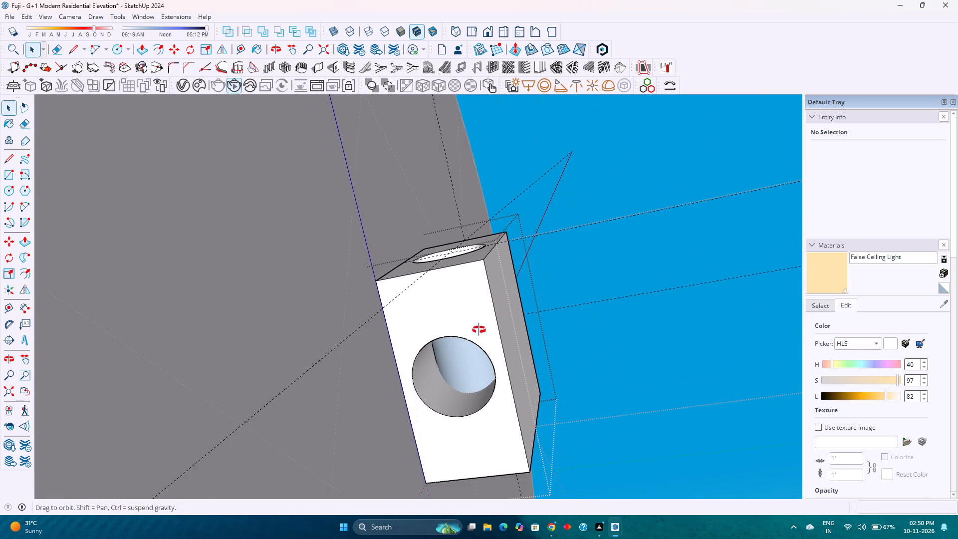
{"action": "middle_click_drag", "start_coordinate": [479, 330], "coordinate": [435, 360]}
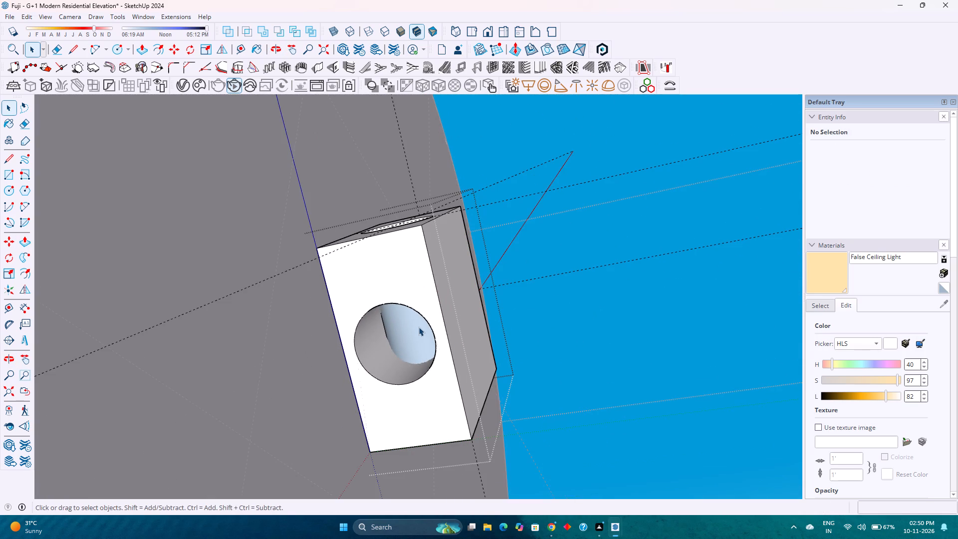
{"action": "scroll", "coordinate": [407, 299], "scroll_direction": "up", "scroll_amount": 3}
{"action": "middle_click_drag", "start_coordinate": [407, 303], "coordinate": [518, 406]}
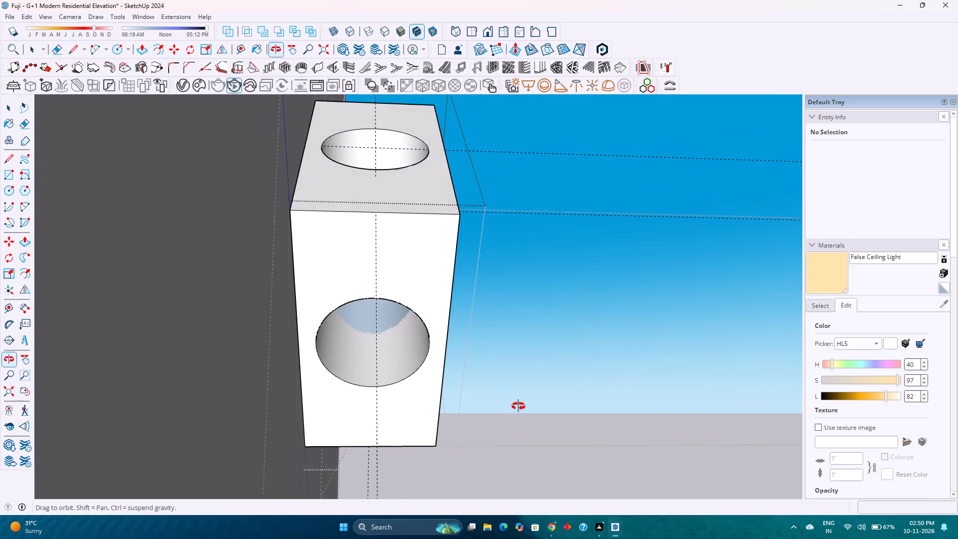
{"action": "middle_click_drag", "start_coordinate": [518, 406], "coordinate": [286, 406]}
{"action": "scroll", "coordinate": [285, 395], "scroll_direction": "down", "scroll_amount": 4}
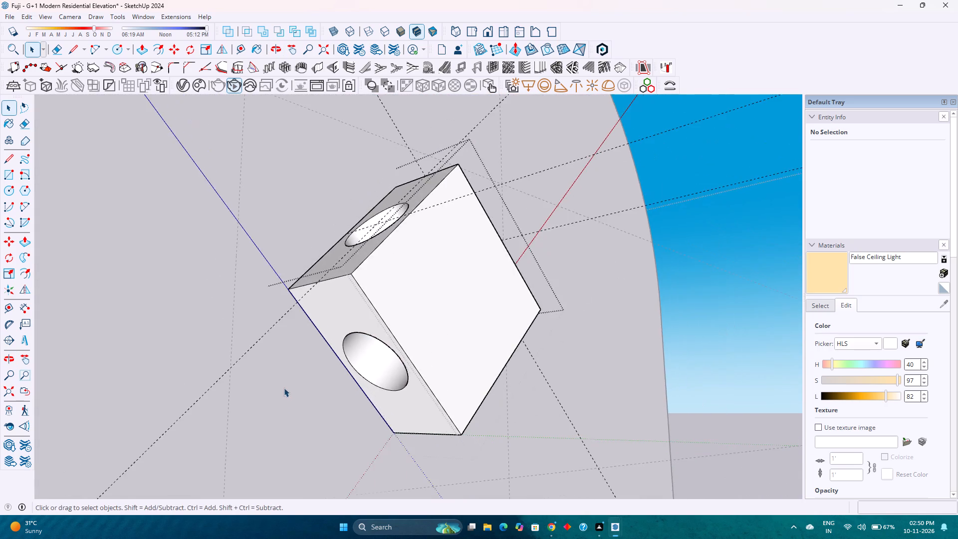
{"action": "scroll", "coordinate": [284, 388], "scroll_direction": "down", "scroll_amount": 4}
{"action": "middle_click_drag", "start_coordinate": [326, 345], "coordinate": [192, 473]}
{"action": "middle_click", "coordinate": [192, 473]}
{"action": "middle_click_drag", "start_coordinate": [570, 285], "coordinate": [351, 325]}
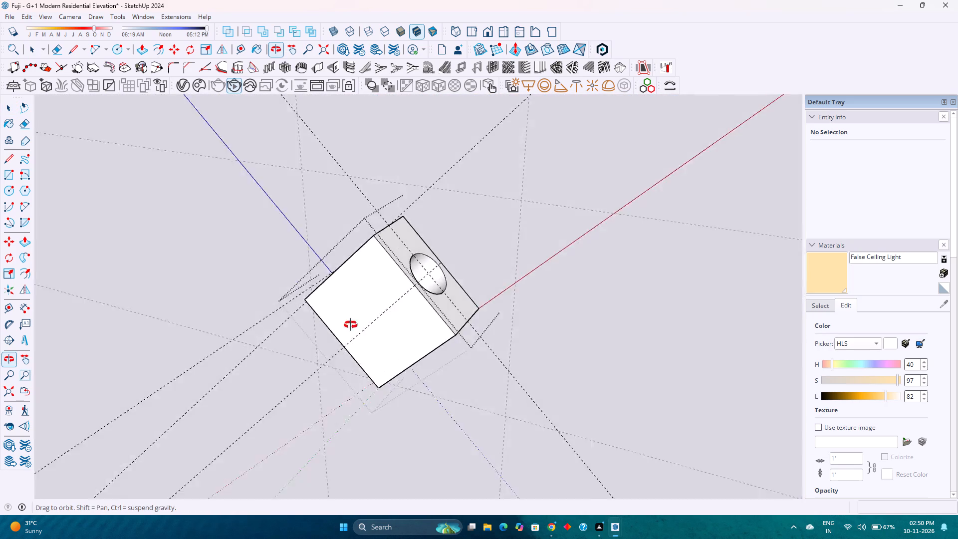
{"action": "middle_click_drag", "start_coordinate": [351, 325], "coordinate": [550, 196]}
{"action": "scroll", "coordinate": [507, 232], "scroll_direction": "down", "scroll_amount": 2}
{"action": "middle_click_drag", "start_coordinate": [505, 233], "coordinate": [188, 330]}
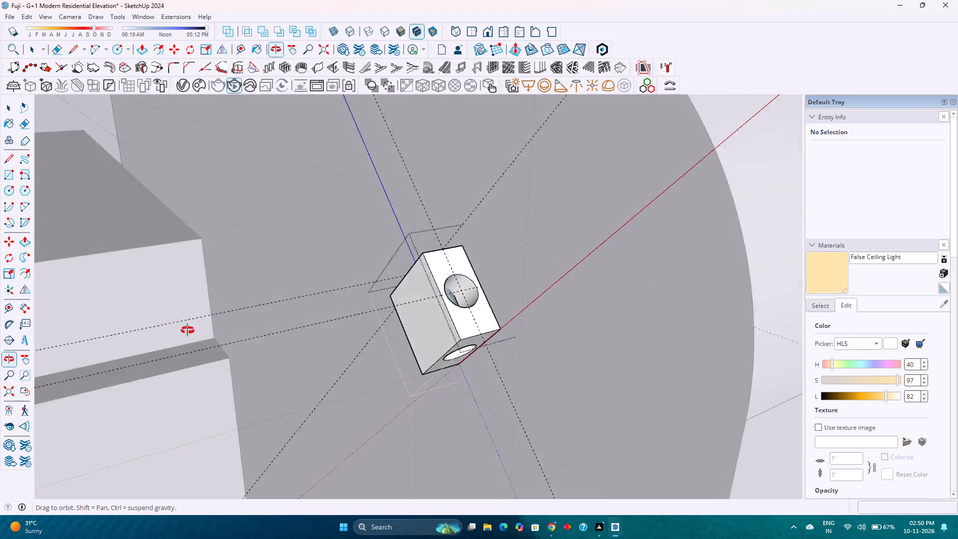
{"action": "middle_click_drag", "start_coordinate": [188, 330], "coordinate": [384, 201]}
{"action": "middle_click_drag", "start_coordinate": [393, 199], "coordinate": [430, 278]}
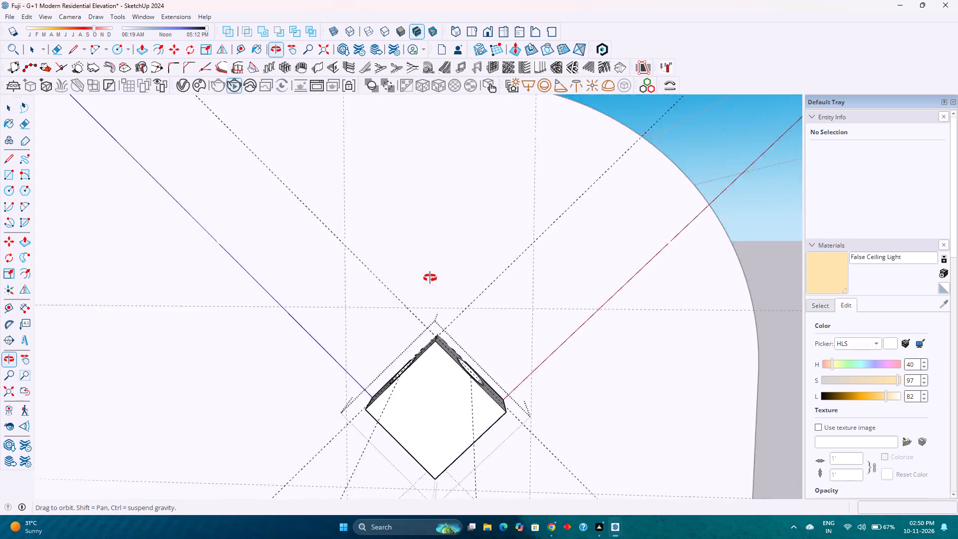
{"action": "middle_click_drag", "start_coordinate": [430, 278], "coordinate": [595, 206]}
{"action": "scroll", "coordinate": [594, 207], "scroll_direction": "down", "scroll_amount": 4}
{"action": "middle_click_drag", "start_coordinate": [585, 209], "coordinate": [386, 247]}
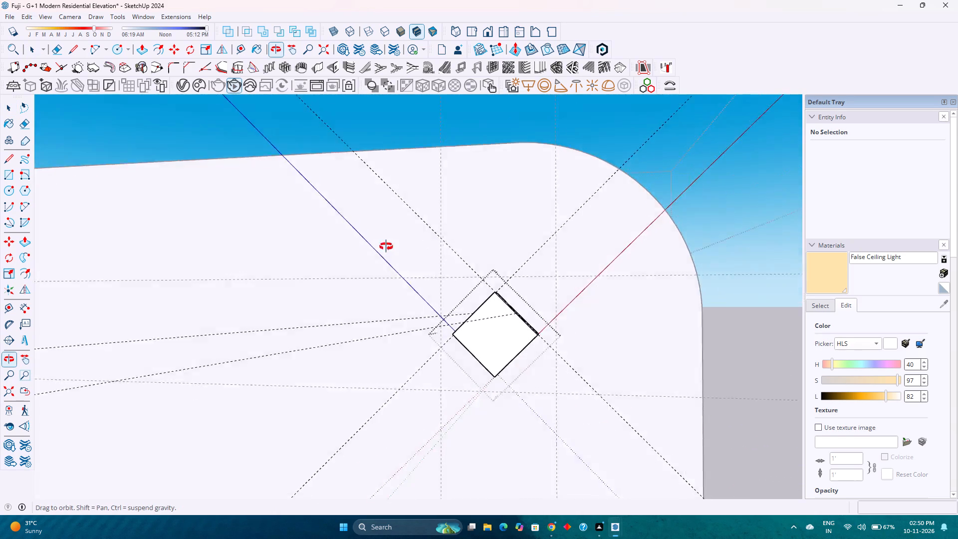
{"action": "middle_click_drag", "start_coordinate": [386, 247], "coordinate": [349, 287]}
{"action": "middle_click", "coordinate": [349, 287]}
{"action": "scroll", "coordinate": [487, 269], "scroll_direction": "up", "scroll_amount": 5}
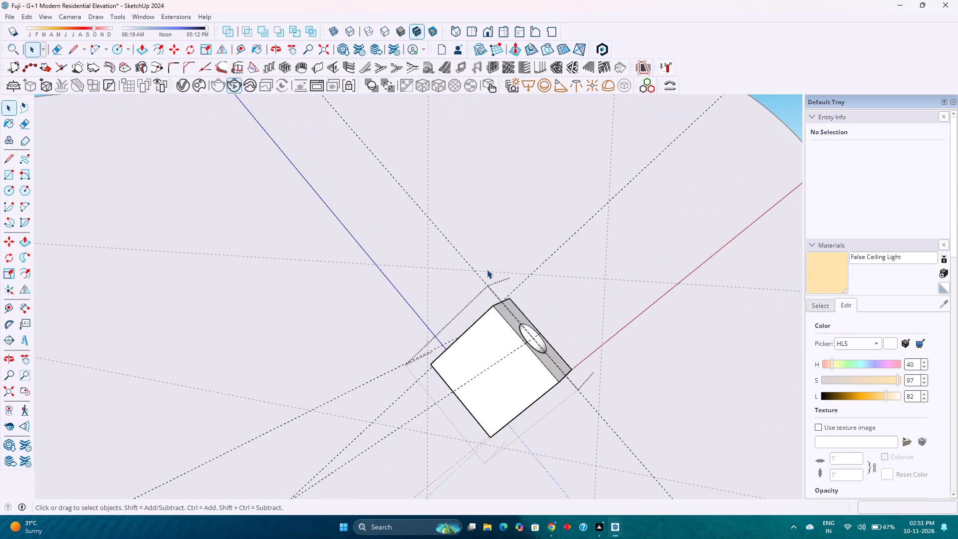
{"action": "scroll", "coordinate": [487, 269], "scroll_direction": "up", "scroll_amount": 5}
{"action": "scroll", "coordinate": [487, 269], "scroll_direction": "down", "scroll_amount": 10}
{"action": "middle_click_drag", "start_coordinate": [499, 280], "coordinate": [480, 246]}
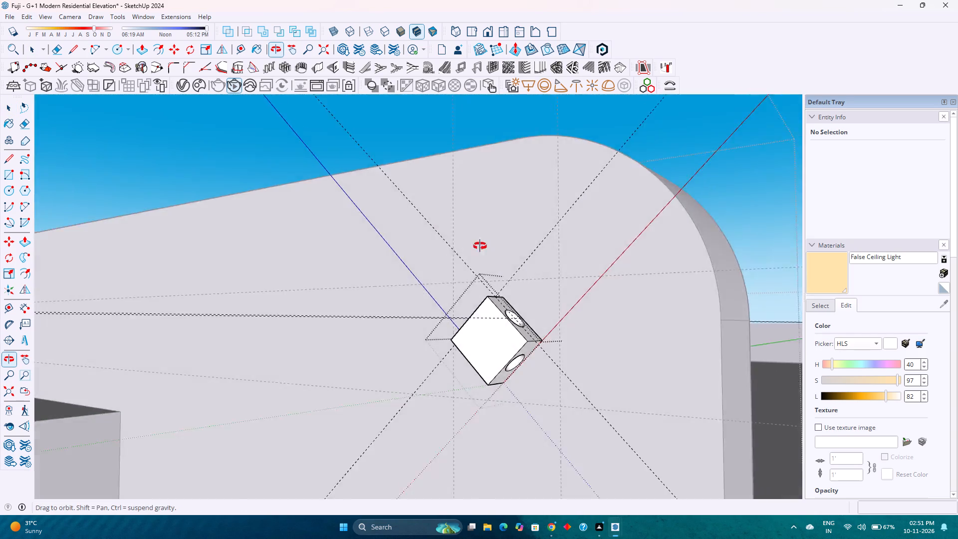
{"action": "middle_click_drag", "start_coordinate": [480, 246], "coordinate": [573, 334]}
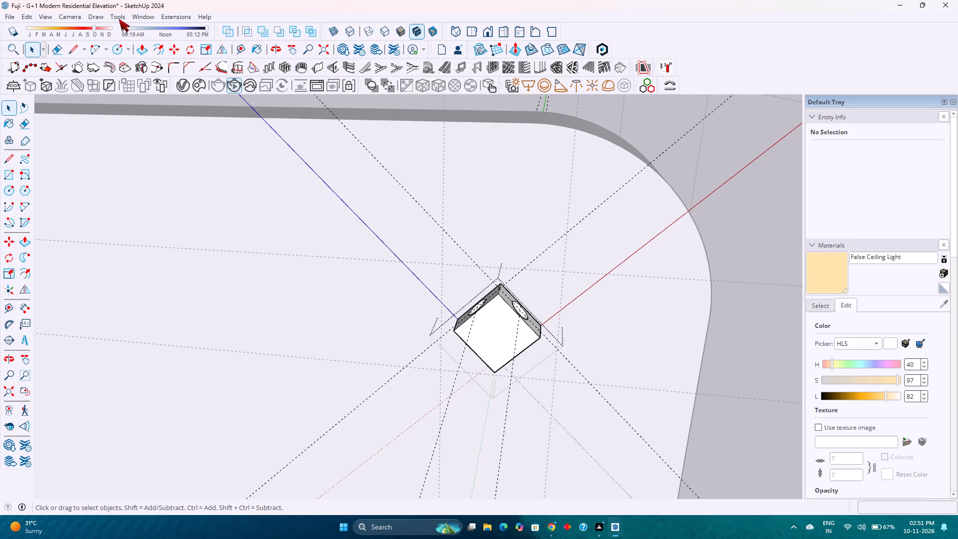
Search 3D Warehouse for "wall lights".
{"action": "left_click", "coordinate": [142, 18]}
{"action": "left_click", "coordinate": [201, 98]}
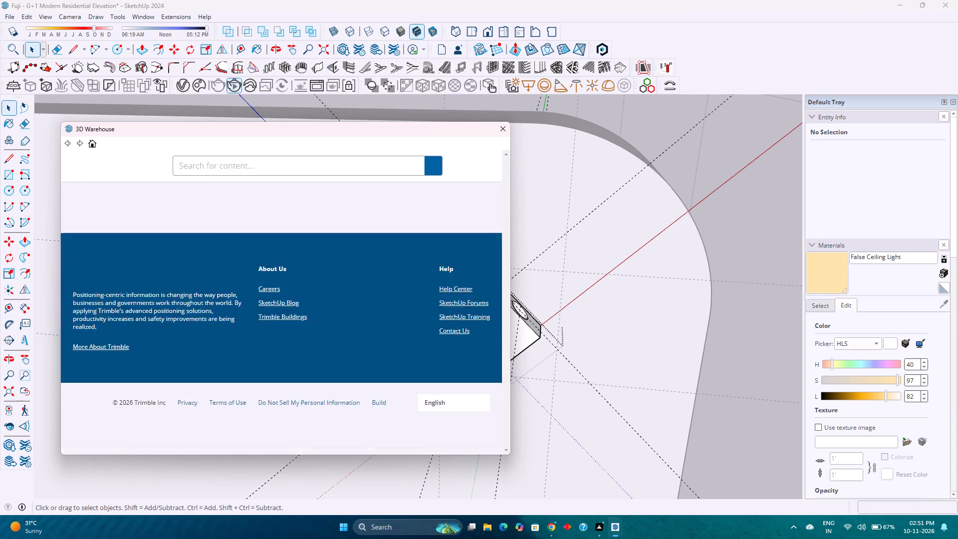
{"action": "left_click", "coordinate": [381, 166]}
{"action": "left_click", "coordinate": [362, 161]}
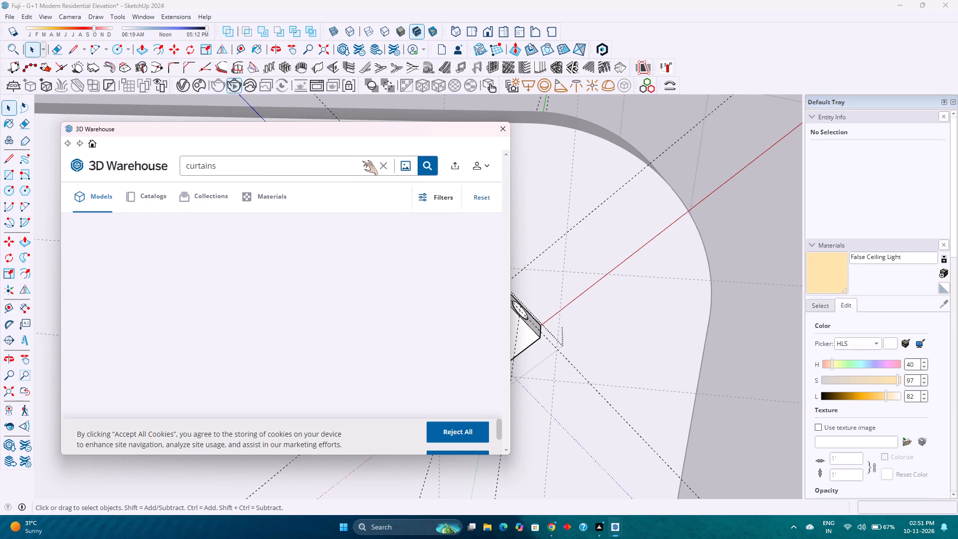
{"action": "double_click", "coordinate": [350, 166]}
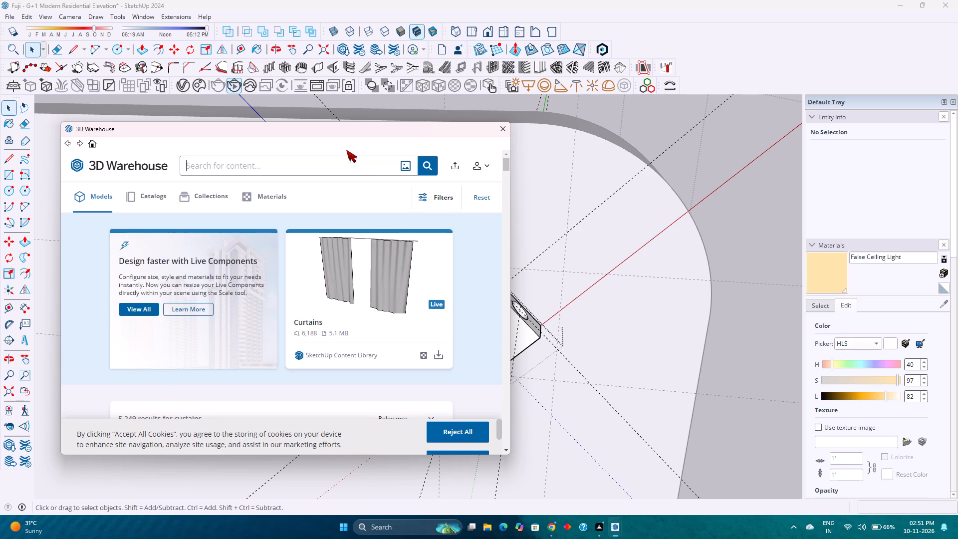
{"action": "type", "text": "wall"}
{"action": "key", "text": "space"}
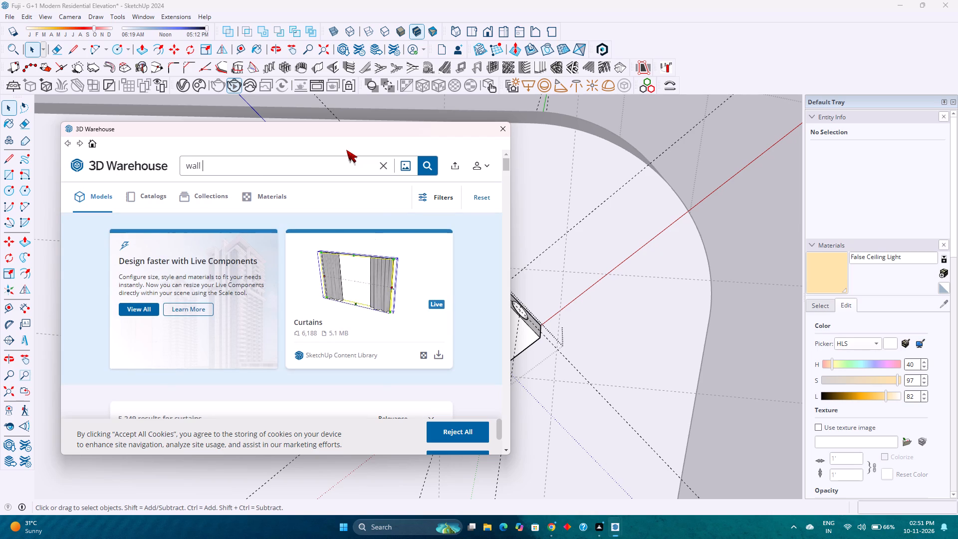
{"action": "type", "text": "ligh"}
{"action": "type", "text": "ts"}
{"action": "key", "text": "Return"}
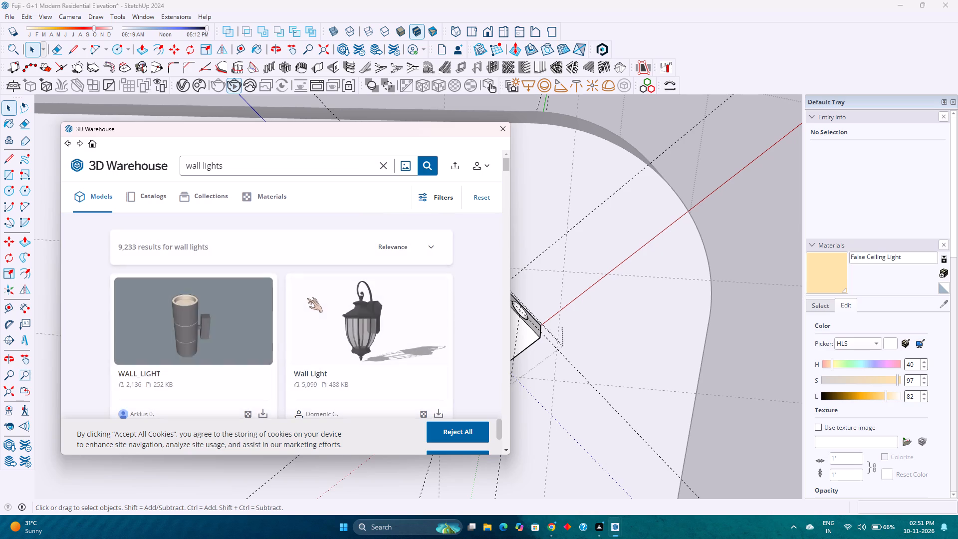
Browse the wall light search results for a fixture that suits the diamond light's round holes.
{"action": "scroll", "coordinate": [297, 291], "scroll_direction": "down", "scroll_amount": 3}
{"action": "scroll", "coordinate": [297, 291], "scroll_direction": "up", "scroll_amount": 1}
{"action": "scroll", "coordinate": [297, 291], "scroll_direction": "down", "scroll_amount": 2}
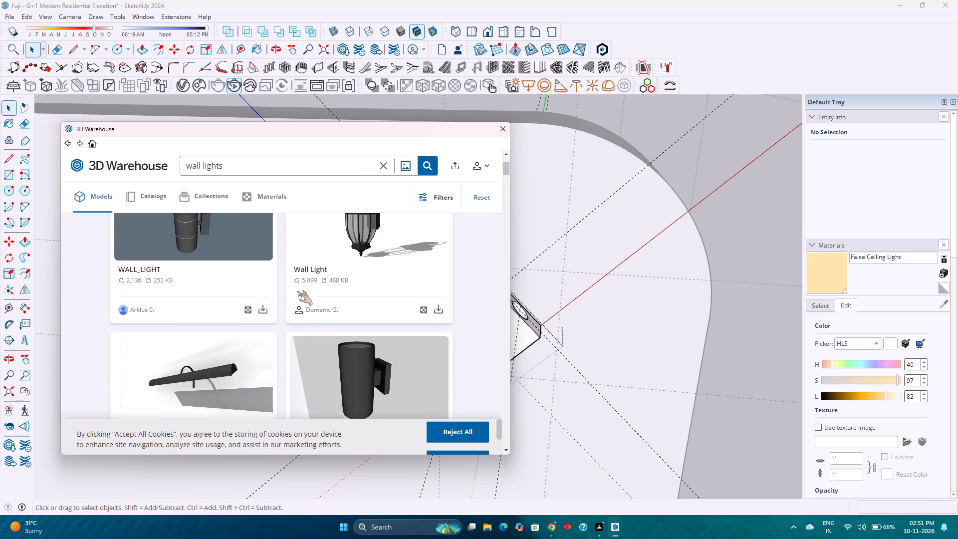
{"action": "scroll", "coordinate": [297, 291], "scroll_direction": "down", "scroll_amount": 14}
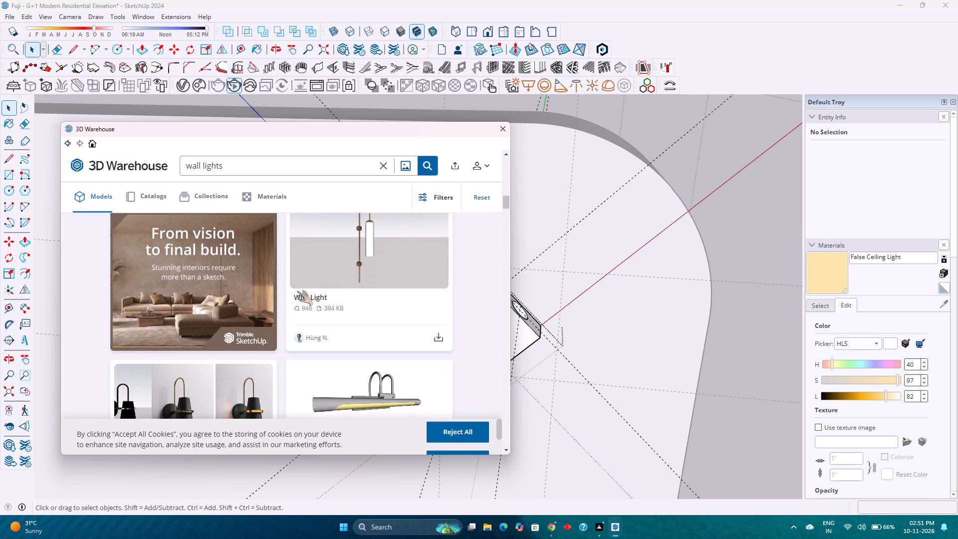
{"action": "scroll", "coordinate": [297, 291], "scroll_direction": "down", "scroll_amount": 13}
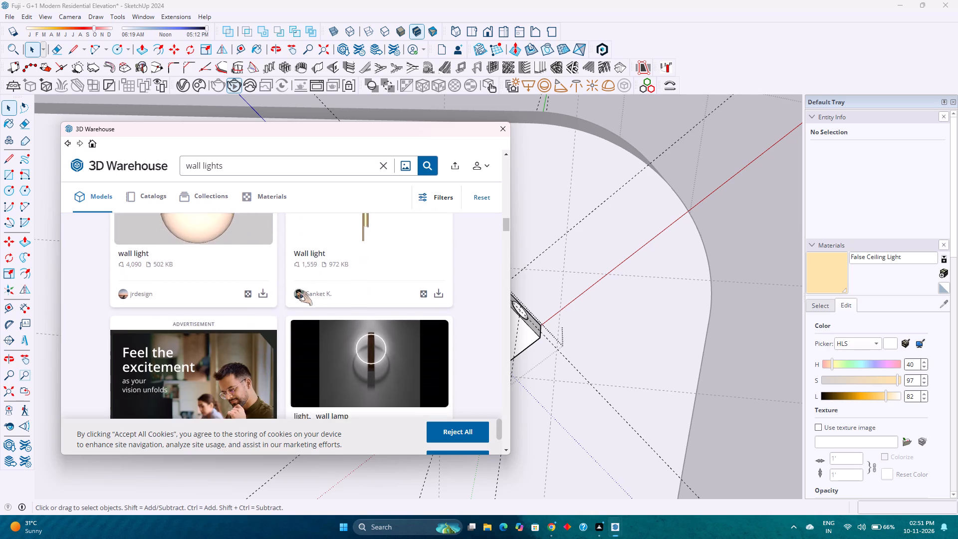
{"action": "scroll", "coordinate": [297, 291], "scroll_direction": "down", "scroll_amount": 10}
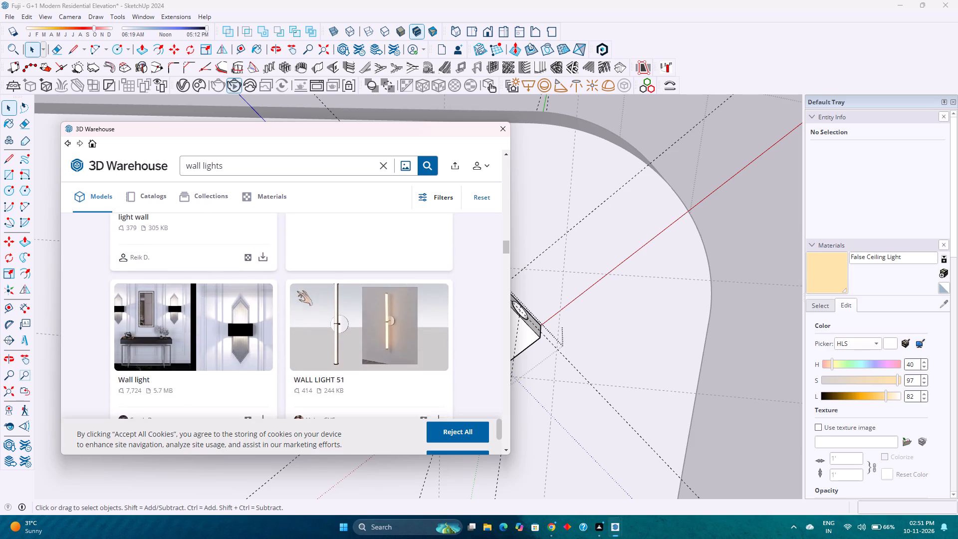
{"action": "scroll", "coordinate": [297, 291], "scroll_direction": "down", "scroll_amount": 13}
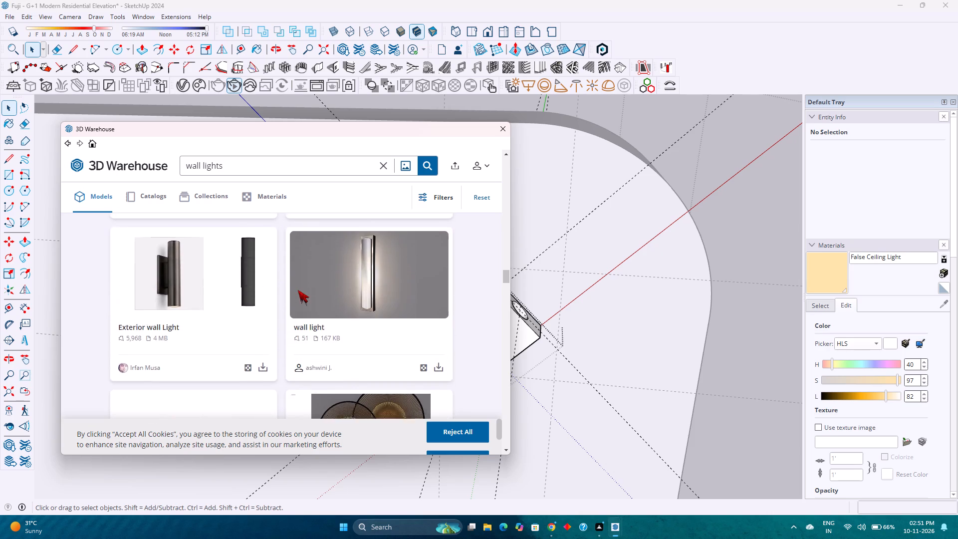
{"action": "scroll", "coordinate": [298, 290], "scroll_direction": "down", "scroll_amount": 11}
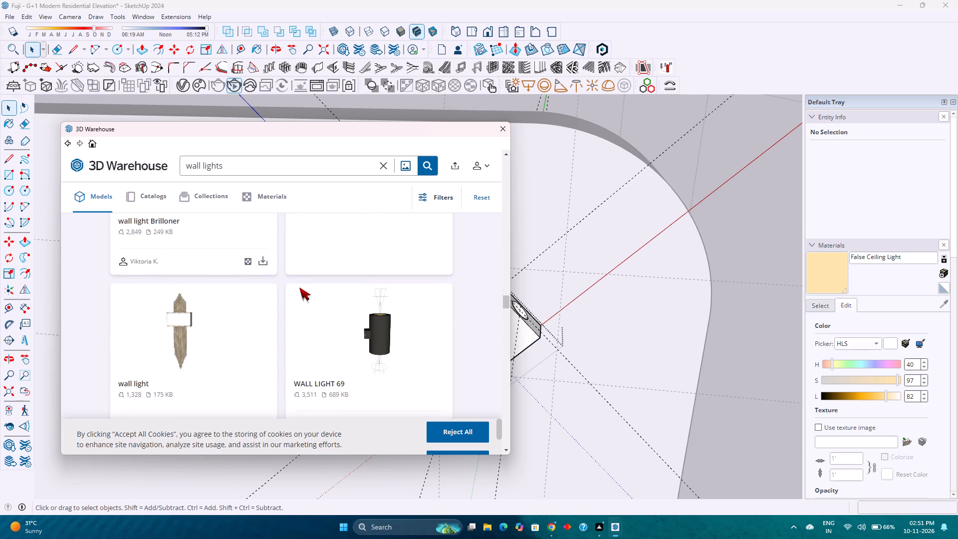
{"action": "scroll", "coordinate": [299, 287], "scroll_direction": "down", "scroll_amount": 2}
Download WALL LIGHT 69 directly into the model, skipping the Image Search promotional video and declining the subscription offer.
{"action": "left_click", "coordinate": [443, 320]}
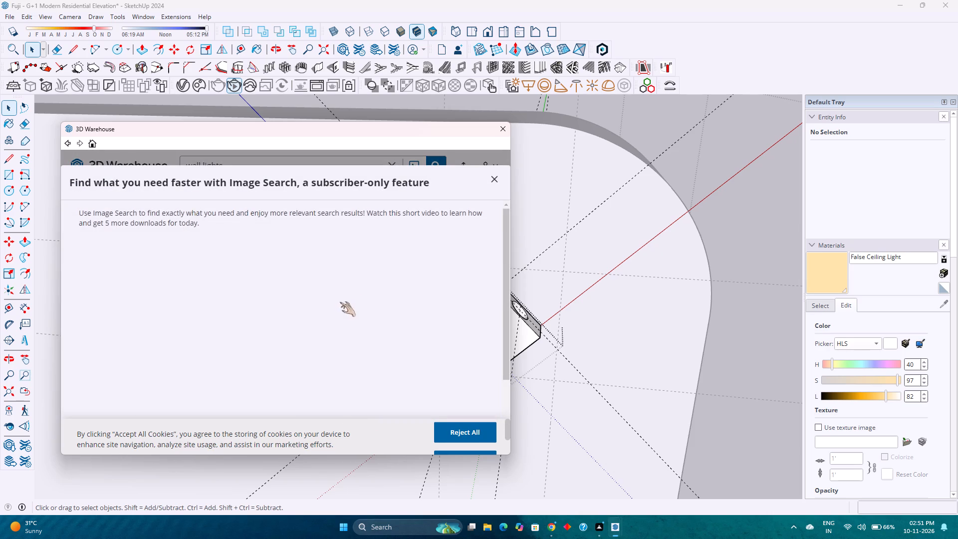
{"action": "scroll", "coordinate": [313, 304], "scroll_direction": "down", "scroll_amount": 7}
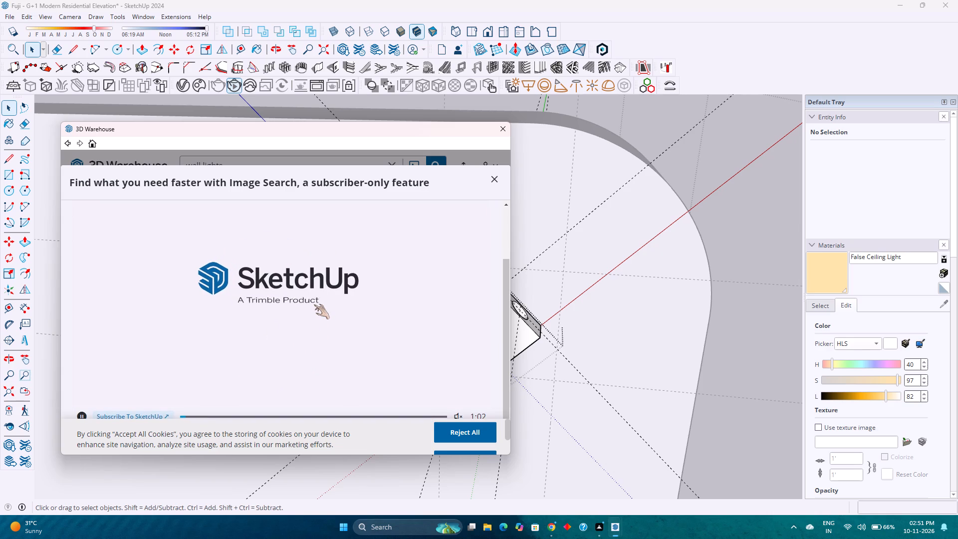
{"action": "scroll", "coordinate": [315, 299], "scroll_direction": "down", "scroll_amount": 4}
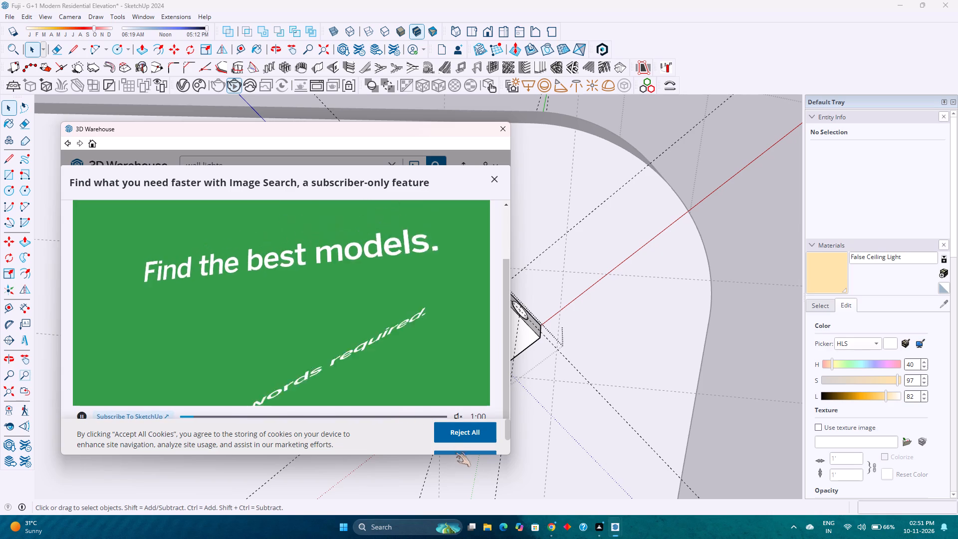
{"action": "left_click", "coordinate": [455, 454]}
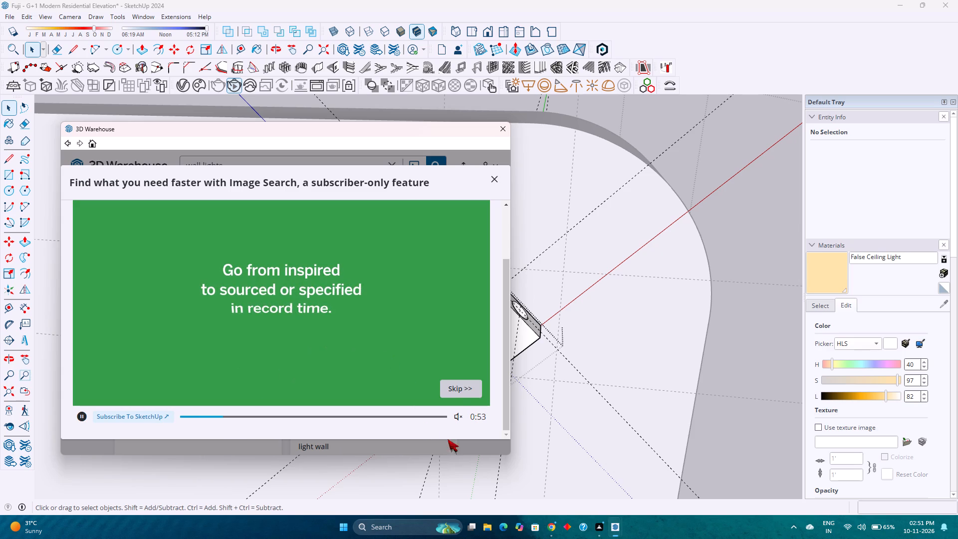
{"action": "left_click", "coordinate": [450, 391]}
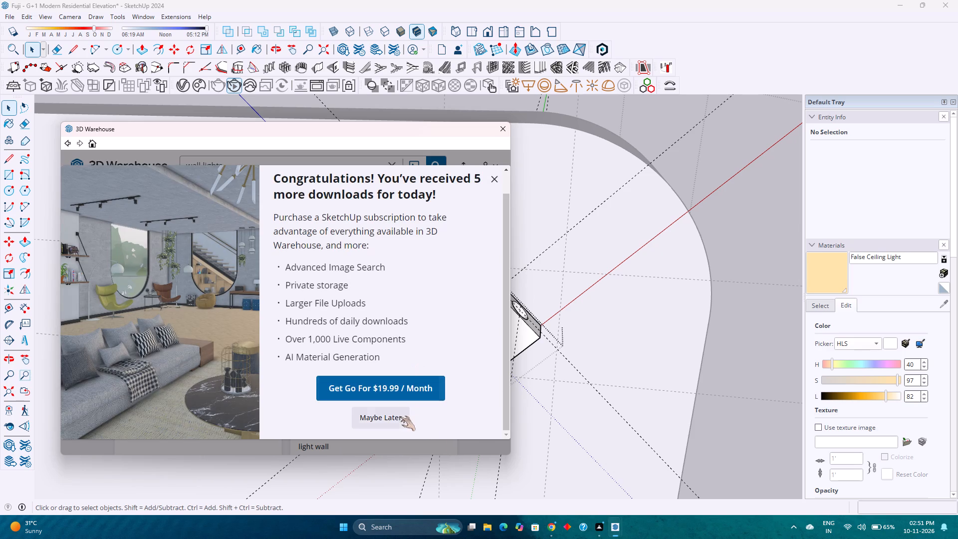
{"action": "left_click", "coordinate": [400, 416]}
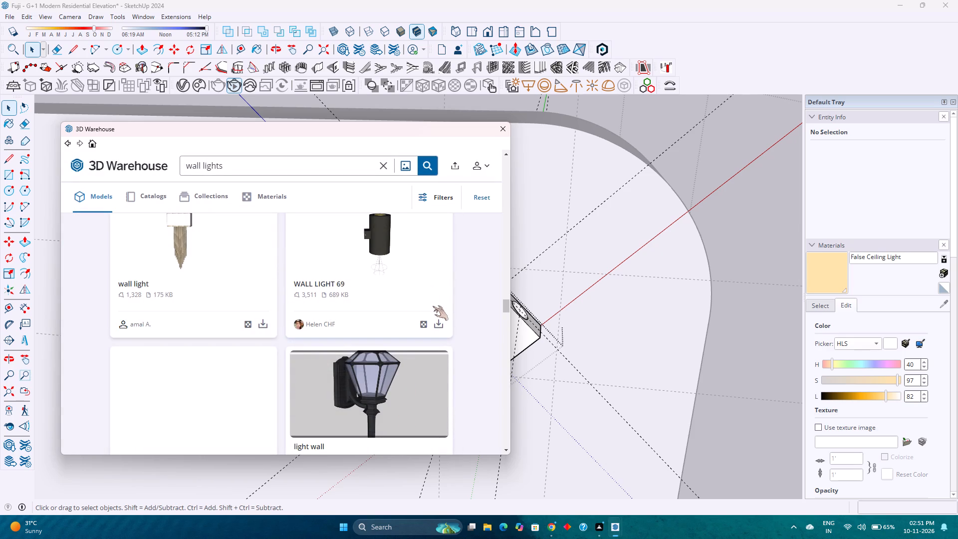
{"action": "left_click", "coordinate": [437, 322]}
{"action": "left_click", "coordinate": [256, 299]}
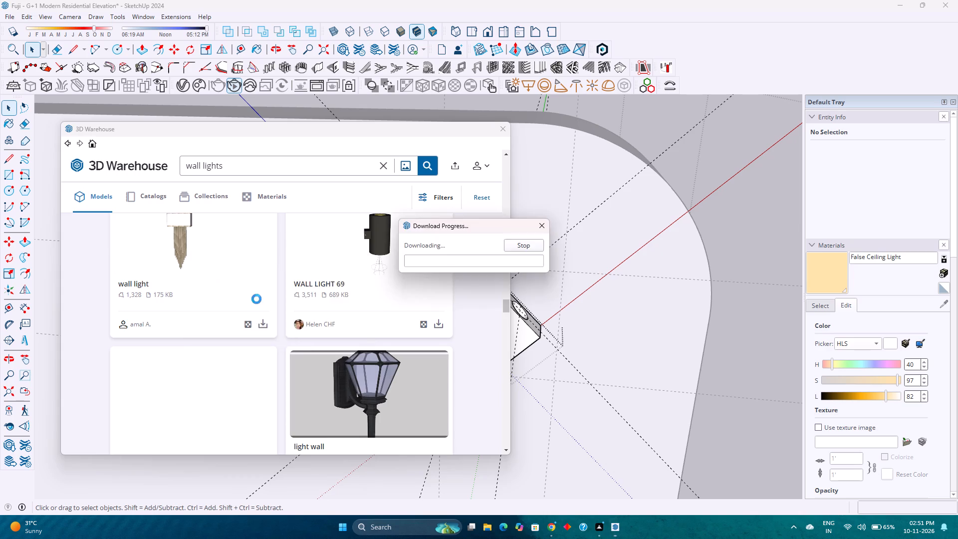
Place the WALL LIGHT 69 component beside the diamond light, near the parapet's curved corner.
{"action": "scroll", "coordinate": [518, 321], "scroll_direction": "up", "scroll_amount": 2}
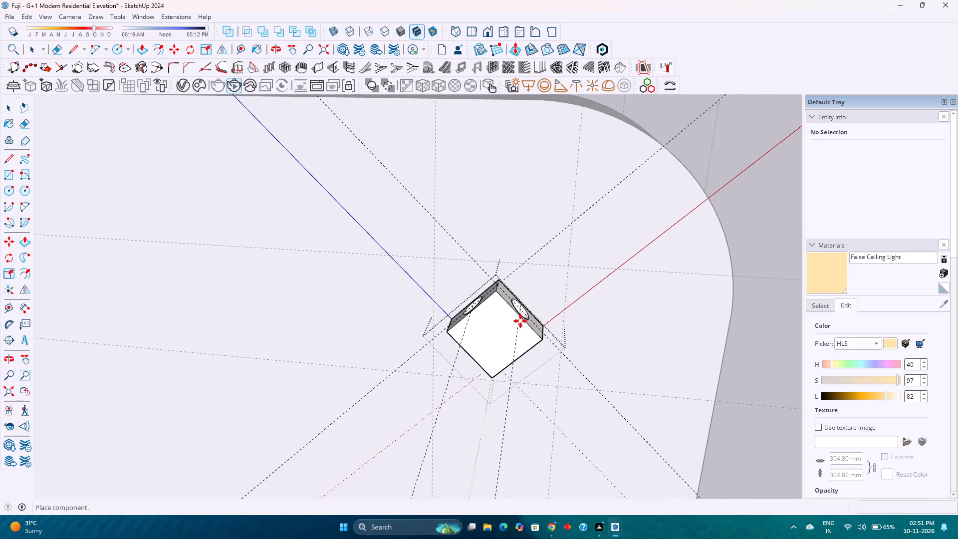
{"action": "scroll", "coordinate": [520, 321], "scroll_direction": "up", "scroll_amount": 2}
{"action": "middle_click_drag", "start_coordinate": [522, 321], "coordinate": [446, 416]}
{"action": "scroll", "coordinate": [446, 409], "scroll_direction": "down", "scroll_amount": 9}
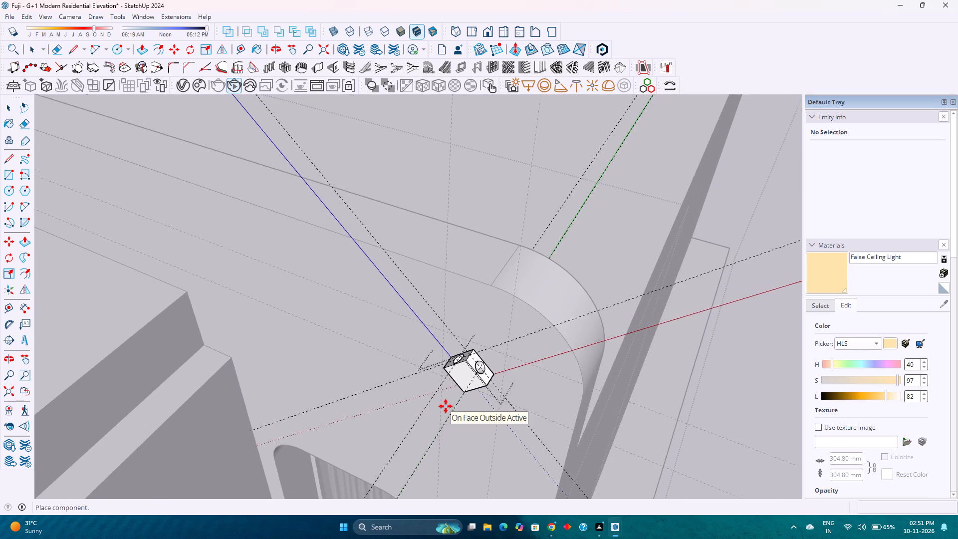
{"action": "scroll", "coordinate": [446, 406], "scroll_direction": "down", "scroll_amount": 4}
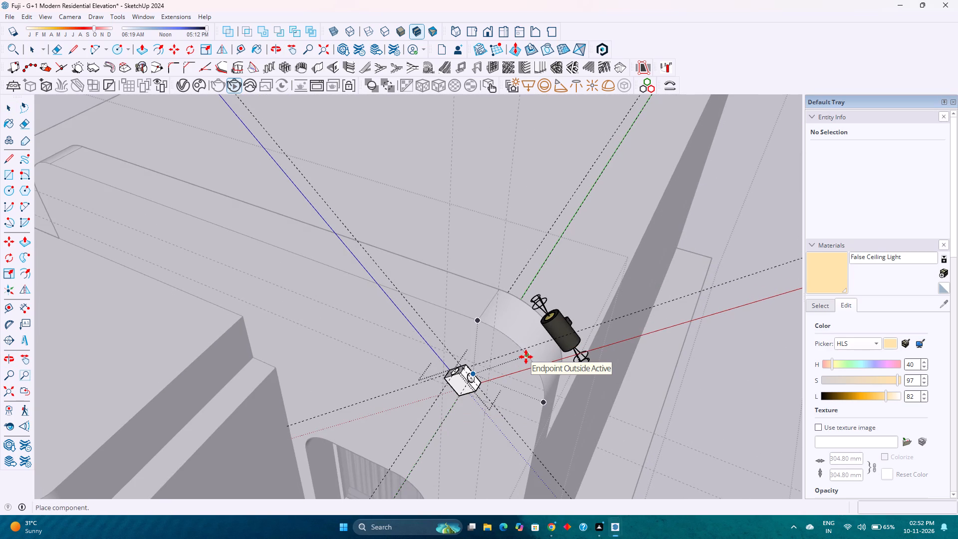
{"action": "left_click", "coordinate": [526, 357]}
Move the wall light by the centre of its glowing lens to the centre of the hole in the diamond light's side face.
{"action": "scroll", "coordinate": [607, 390], "scroll_direction": "up", "scroll_amount": 3}
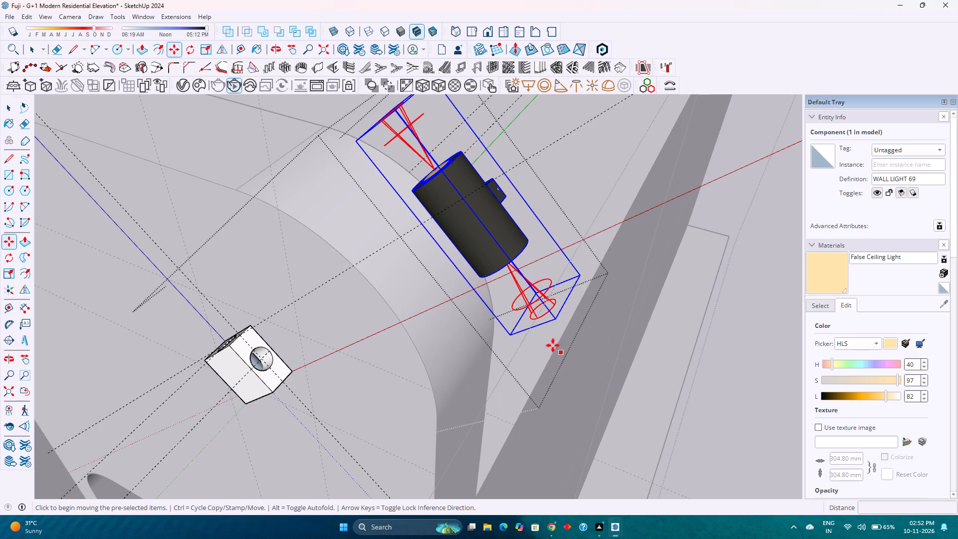
{"action": "scroll", "coordinate": [544, 338], "scroll_direction": "down", "scroll_amount": 3}
{"action": "scroll", "coordinate": [481, 249], "scroll_direction": "up", "scroll_amount": 4}
{"action": "middle_click_drag", "start_coordinate": [479, 247], "coordinate": [588, 278]}
{"action": "scroll", "coordinate": [462, 223], "scroll_direction": "up", "scroll_amount": 6}
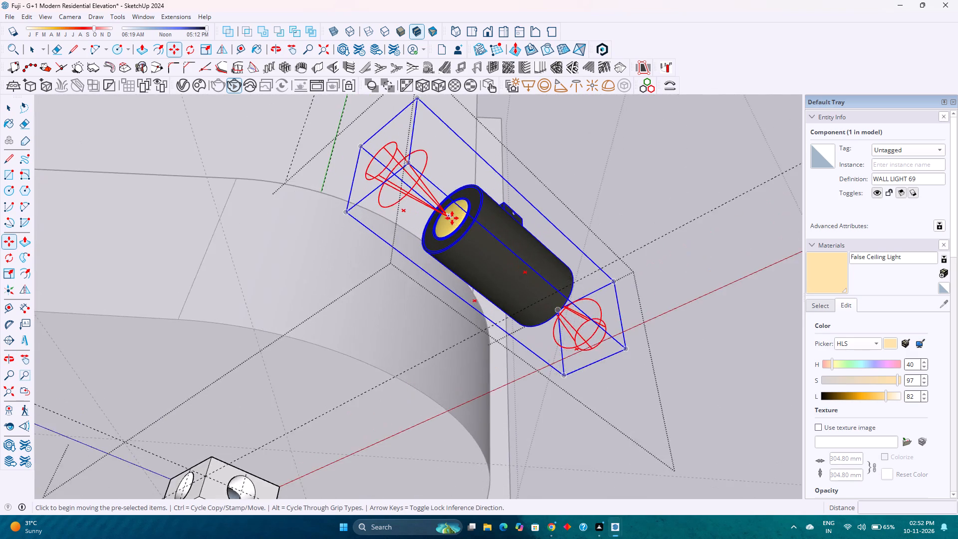
{"action": "scroll", "coordinate": [452, 218], "scroll_direction": "up", "scroll_amount": 15}
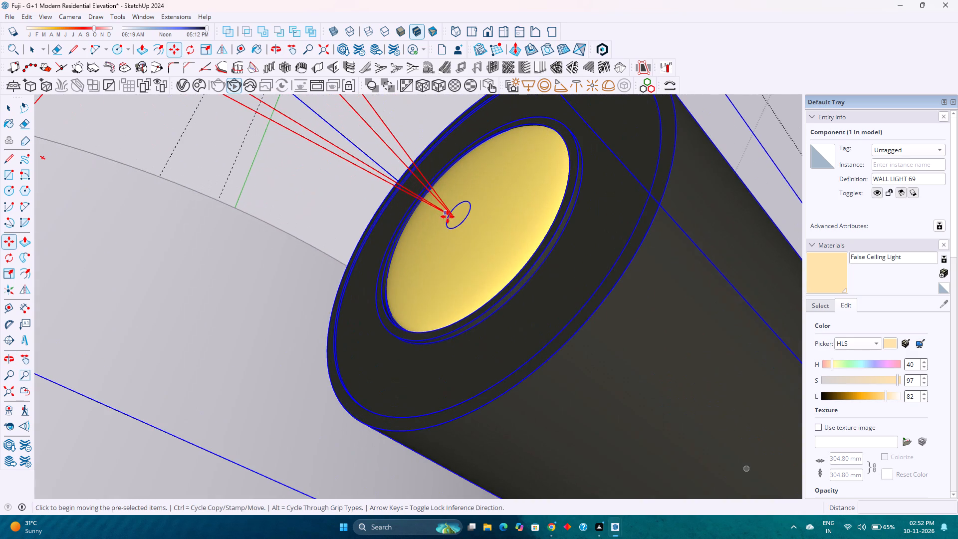
{"action": "left_click", "coordinate": [454, 217]}
{"action": "scroll", "coordinate": [433, 286], "scroll_direction": "down", "scroll_amount": 8}
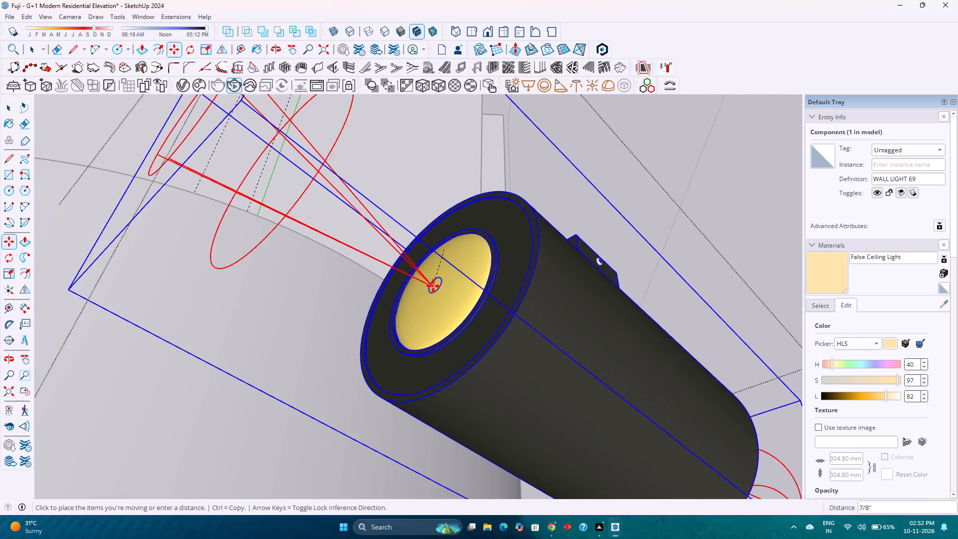
{"action": "scroll", "coordinate": [433, 286], "scroll_direction": "down", "scroll_amount": 18}
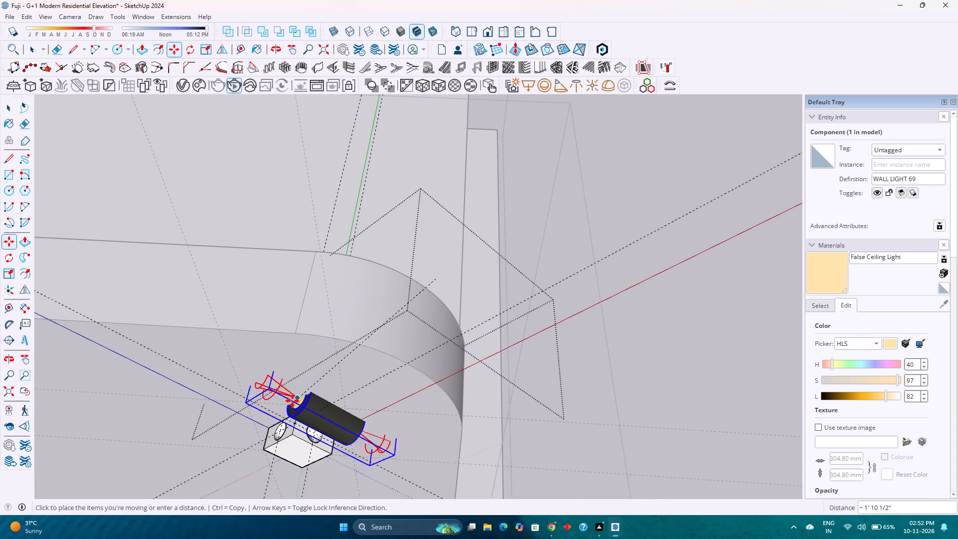
{"action": "scroll", "coordinate": [264, 432], "scroll_direction": "up", "scroll_amount": 11}
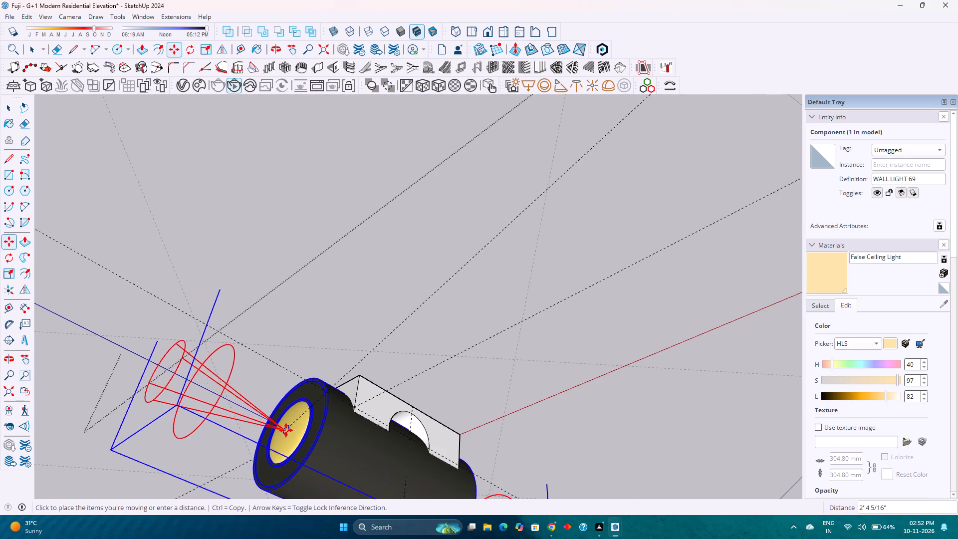
{"action": "key", "text": "k"}
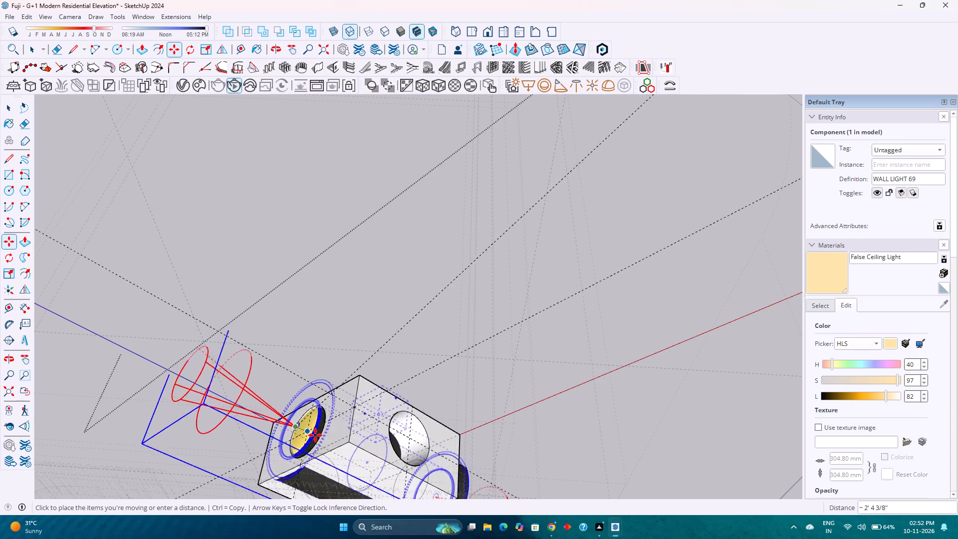
{"action": "scroll", "coordinate": [314, 434], "scroll_direction": "up", "scroll_amount": 10}
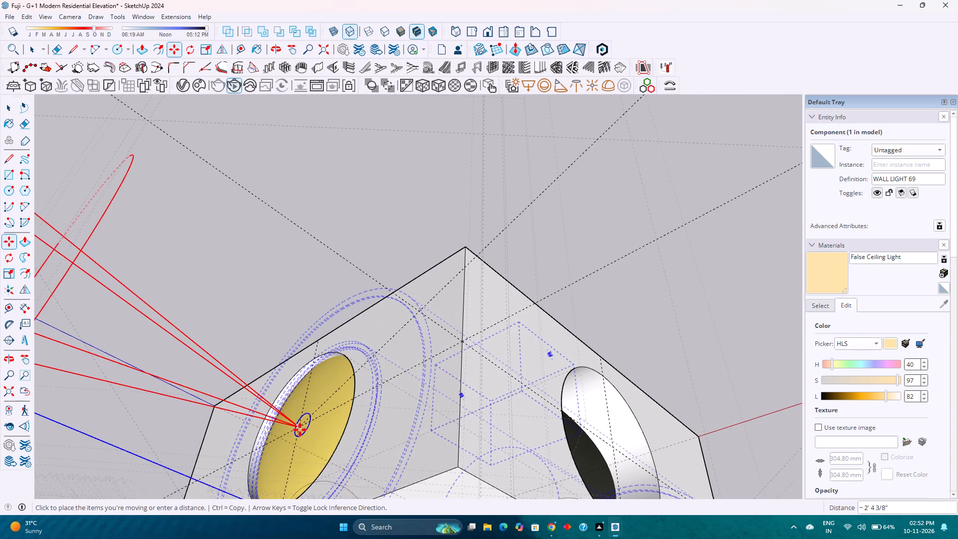
{"action": "left_click", "coordinate": [296, 428]}
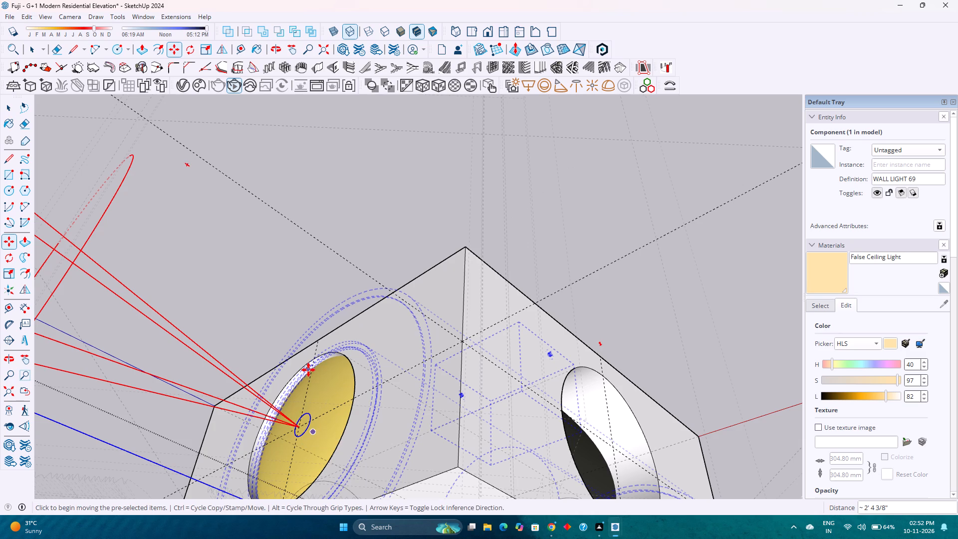
Scale the wall light component down uniformly to about 0.75 of its size.
{"action": "scroll", "coordinate": [308, 370], "scroll_direction": "down", "scroll_amount": 12}
{"action": "middle_click_drag", "start_coordinate": [377, 413], "coordinate": [315, 358]}
{"action": "middle_click", "coordinate": [313, 356]}
{"action": "scroll", "coordinate": [313, 354], "scroll_direction": "down", "scroll_amount": 5}
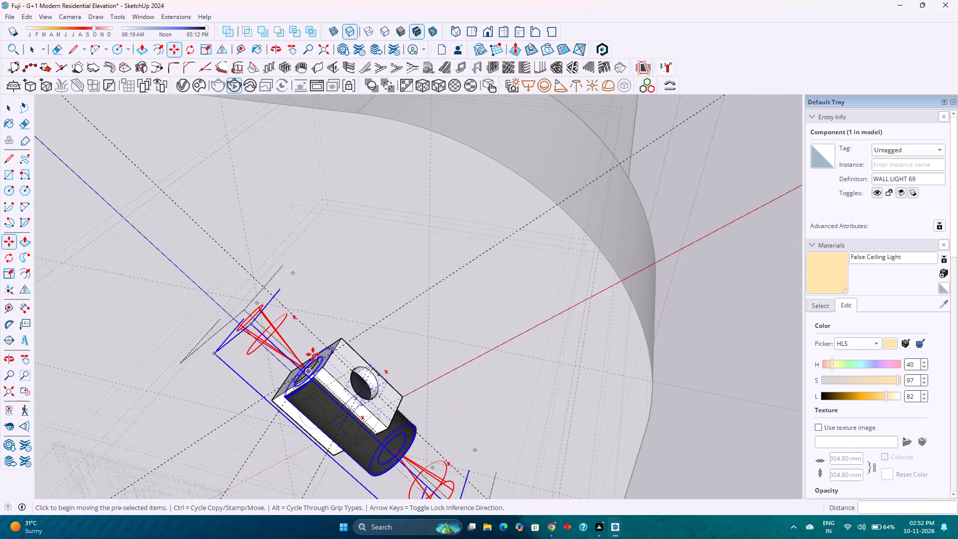
{"action": "scroll", "coordinate": [313, 354], "scroll_direction": "down", "scroll_amount": 6}
{"action": "key", "text": "s"}
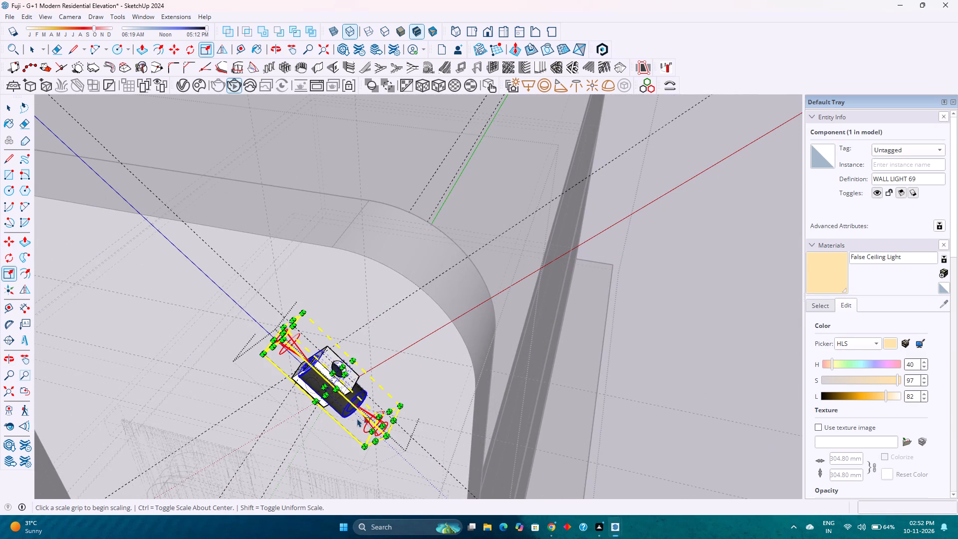
{"action": "key", "text": "k"}
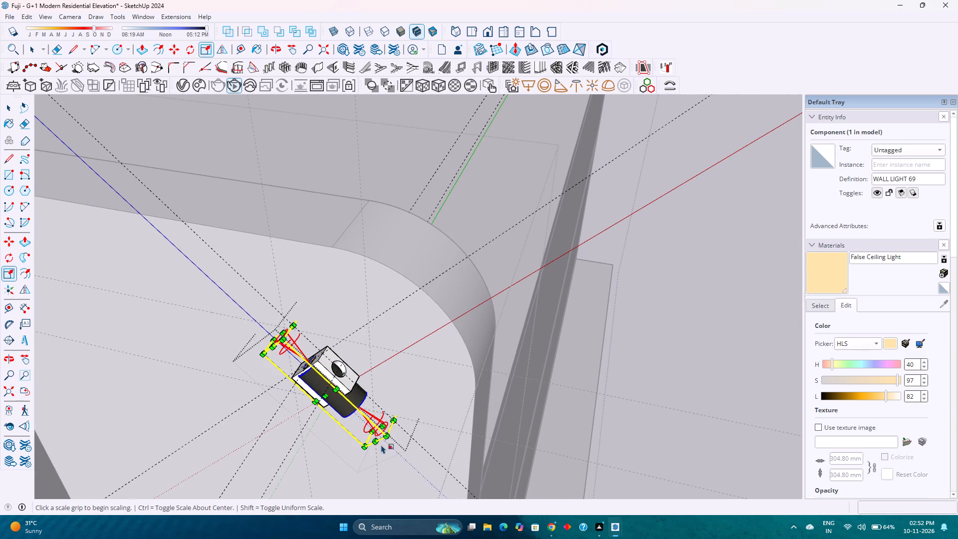
{"action": "left_click", "coordinate": [386, 436]}
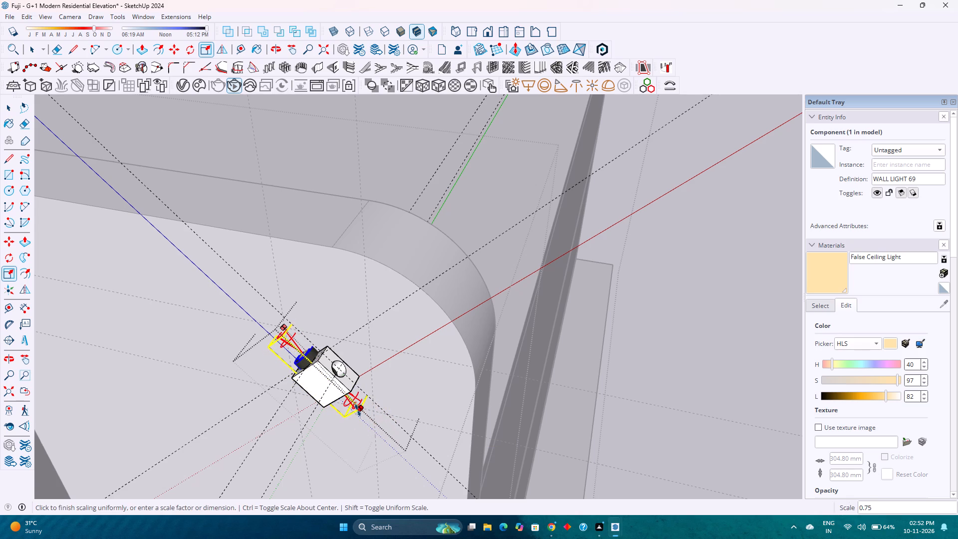
{"action": "left_click", "coordinate": [351, 405]}
Shrink the wall light to fit inside the diamond light's hole with two uniform scalings of 0.82 and 0.92.
{"action": "scroll", "coordinate": [281, 354], "scroll_direction": "up", "scroll_amount": 2}
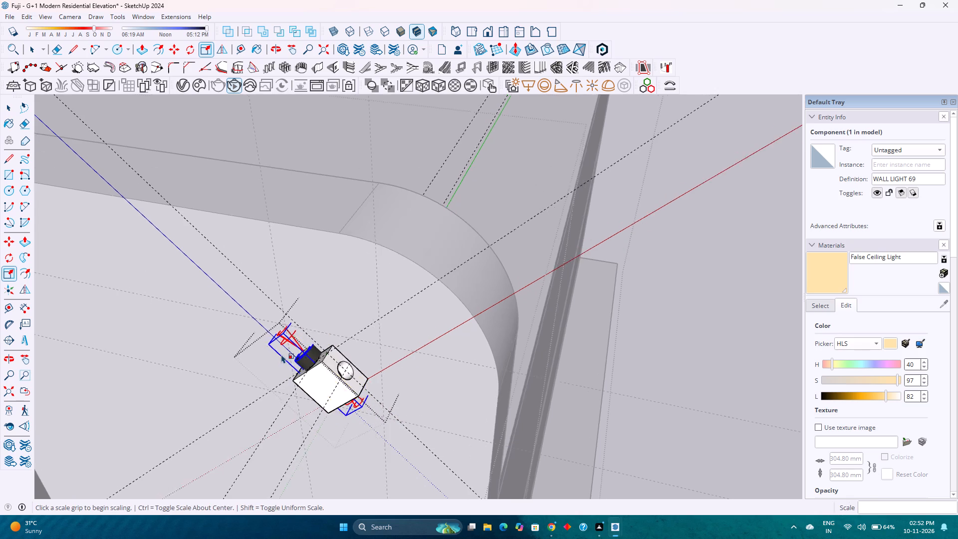
{"action": "scroll", "coordinate": [281, 354], "scroll_direction": "up", "scroll_amount": 7}
{"action": "scroll", "coordinate": [287, 356], "scroll_direction": "down", "scroll_amount": 1}
{"action": "scroll", "coordinate": [288, 356], "scroll_direction": "up", "scroll_amount": 6}
{"action": "middle_click_drag", "start_coordinate": [305, 365], "coordinate": [509, 372]}
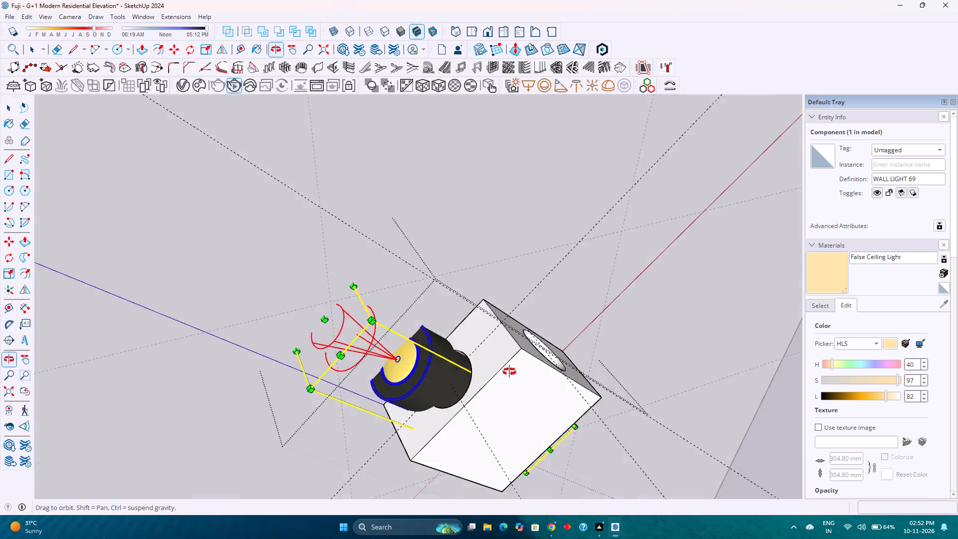
{"action": "middle_click_drag", "start_coordinate": [509, 372], "coordinate": [439, 343]}
{"action": "middle_click_drag", "start_coordinate": [403, 334], "coordinate": [348, 325]}
{"action": "scroll", "coordinate": [344, 325], "scroll_direction": "down", "scroll_amount": 3}
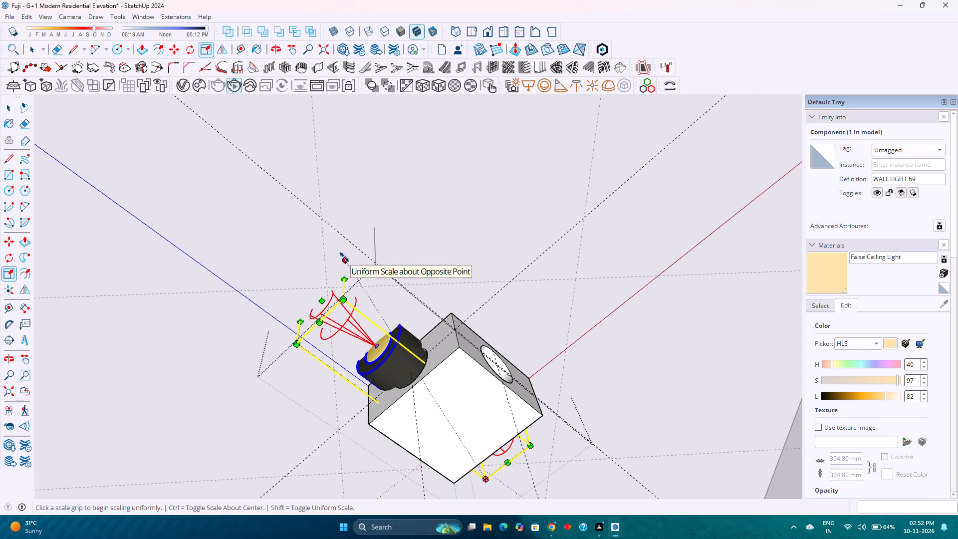
{"action": "left_click", "coordinate": [344, 257]}
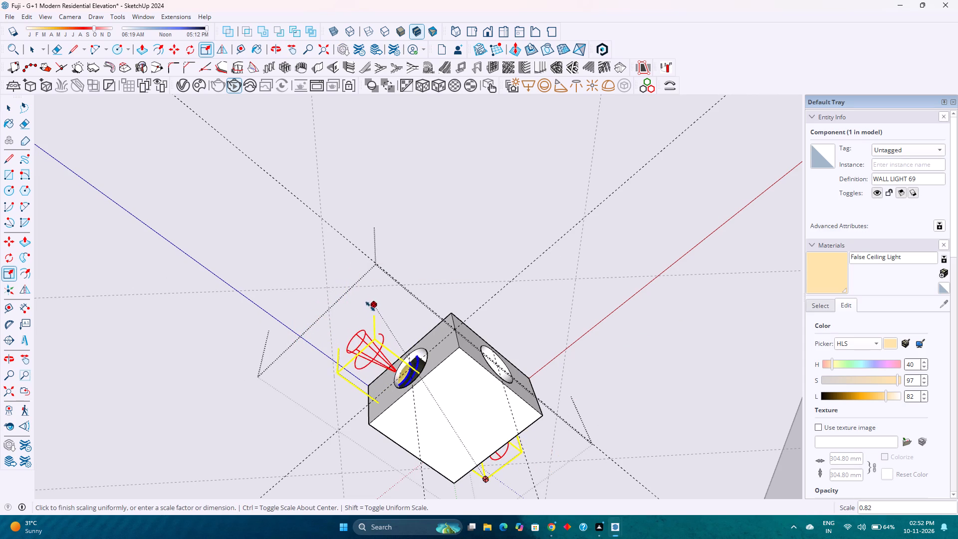
{"action": "left_click", "coordinate": [350, 316]}
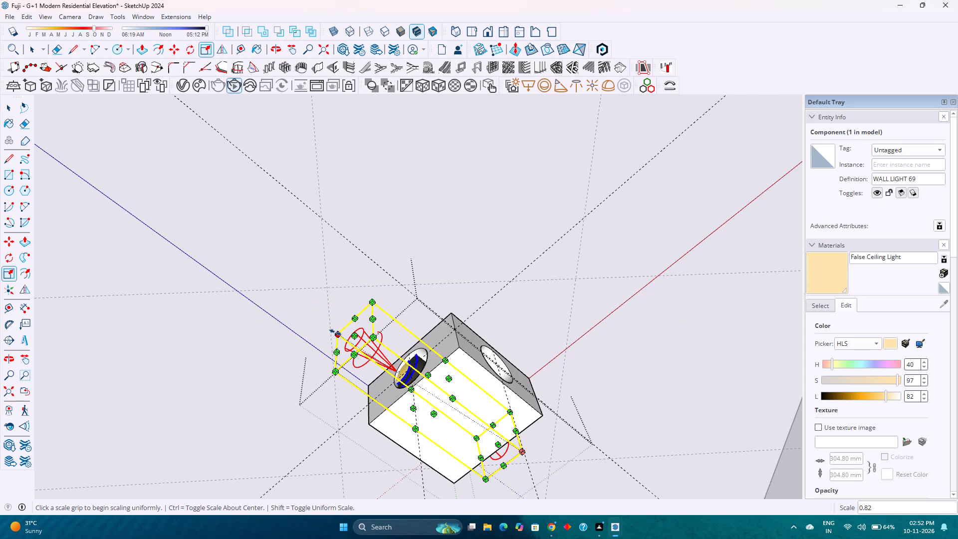
{"action": "left_click", "coordinate": [335, 332]}
{"action": "left_click", "coordinate": [357, 337]}
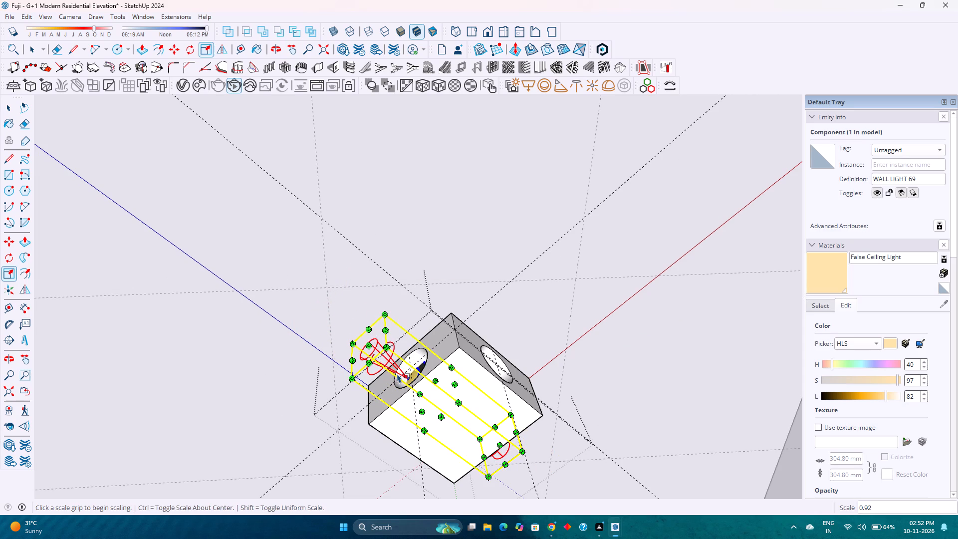
Move the wall light by its glowing lens's centre back to the centre of the hole in the diamond light's side face.
{"action": "key", "text": "m"}
{"action": "scroll", "coordinate": [414, 384], "scroll_direction": "up", "scroll_amount": 8}
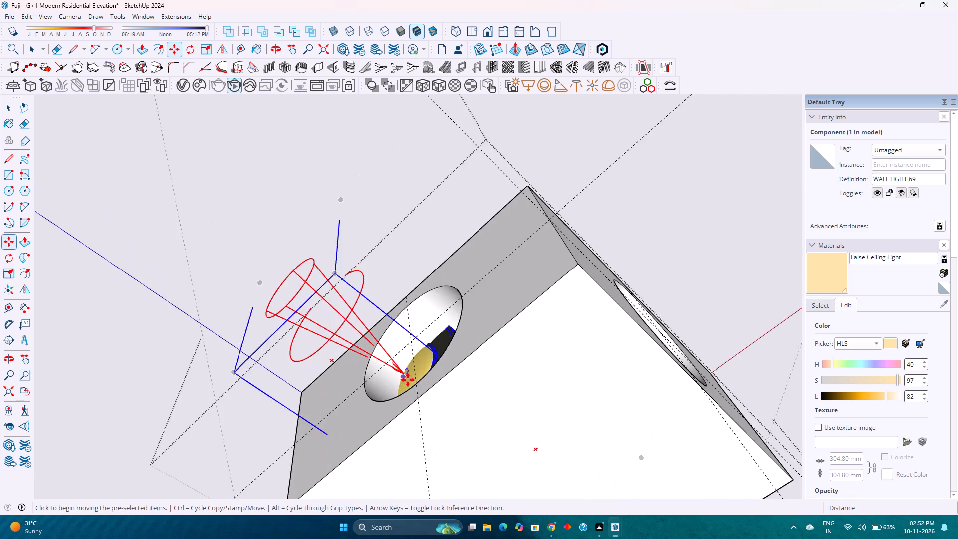
{"action": "scroll", "coordinate": [408, 380], "scroll_direction": "up", "scroll_amount": 8}
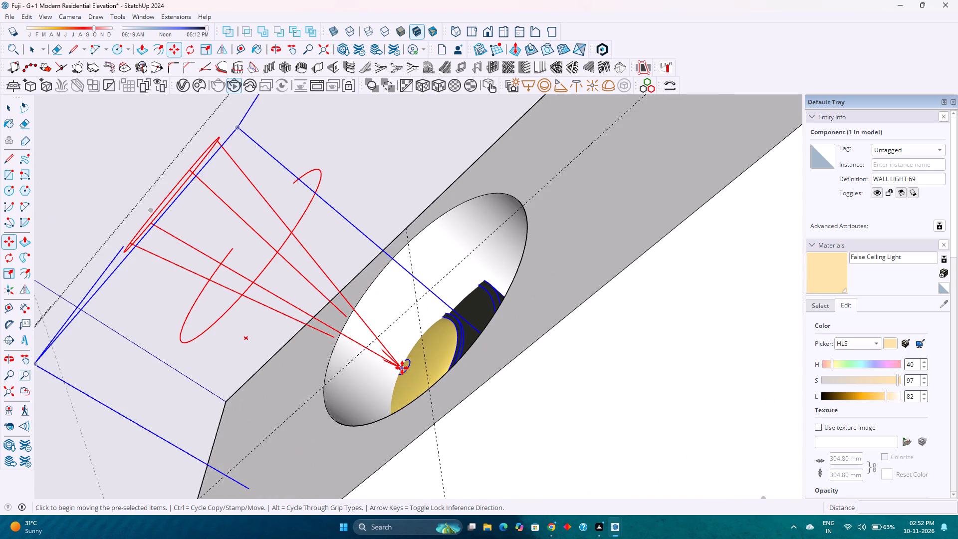
{"action": "left_click", "coordinate": [402, 368]}
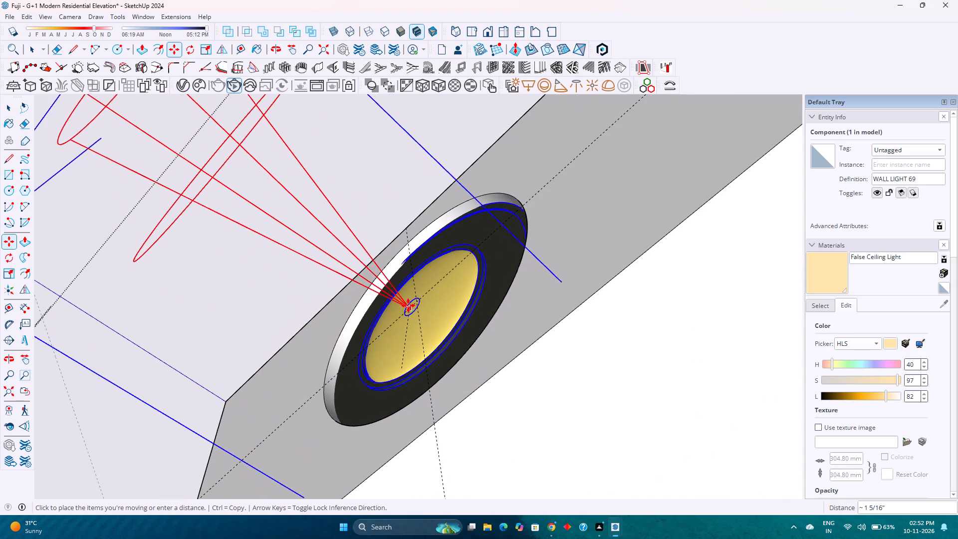
{"action": "left_click", "coordinate": [414, 301]}
{"action": "scroll", "coordinate": [373, 322], "scroll_direction": "down", "scroll_amount": 4}
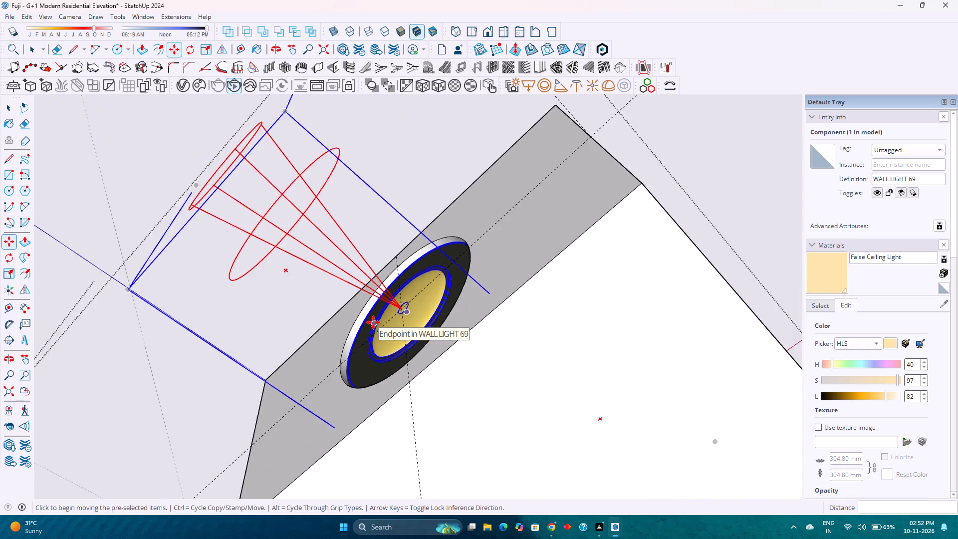
{"action": "scroll", "coordinate": [373, 322], "scroll_direction": "down", "scroll_amount": 14}
Examine how the wall light sits in the diamond light's through hole from both of its open ends.
{"action": "middle_click_drag", "start_coordinate": [464, 439], "coordinate": [453, 431]}
{"action": "middle_click_drag", "start_coordinate": [448, 428], "coordinate": [434, 417]}
{"action": "middle_click_drag", "start_coordinate": [406, 391], "coordinate": [350, 327]}
{"action": "middle_click", "coordinate": [348, 324]}
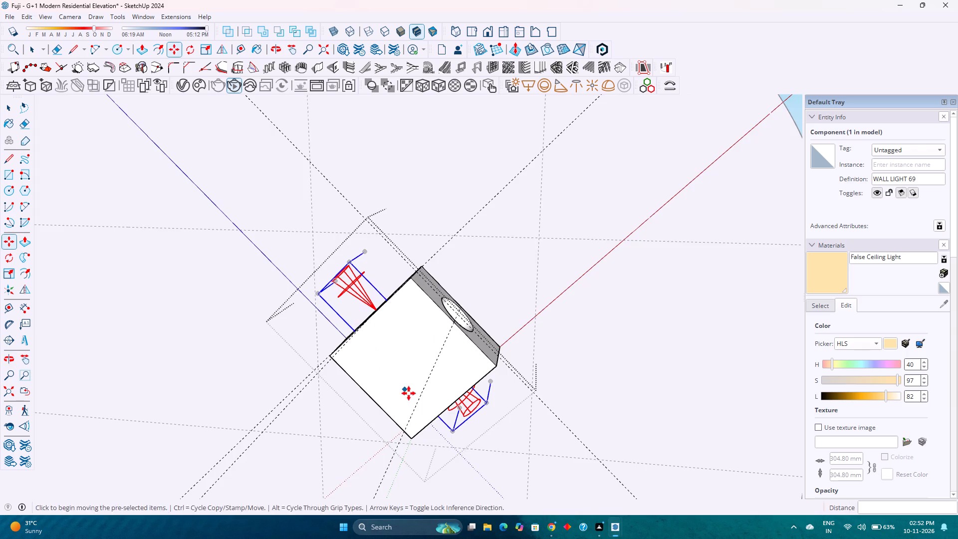
{"action": "middle_click", "coordinate": [409, 393]}
{"action": "middle_click_drag", "start_coordinate": [406, 390], "coordinate": [314, 315]}
{"action": "middle_click", "coordinate": [306, 309]}
{"action": "middle_click", "coordinate": [301, 305]}
{"action": "middle_click_drag", "start_coordinate": [377, 370], "coordinate": [321, 292]}
{"action": "middle_click", "coordinate": [321, 291]}
{"action": "middle_click_drag", "start_coordinate": [416, 367], "coordinate": [323, 302]}
{"action": "scroll", "coordinate": [455, 399], "scroll_direction": "up", "scroll_amount": 17}
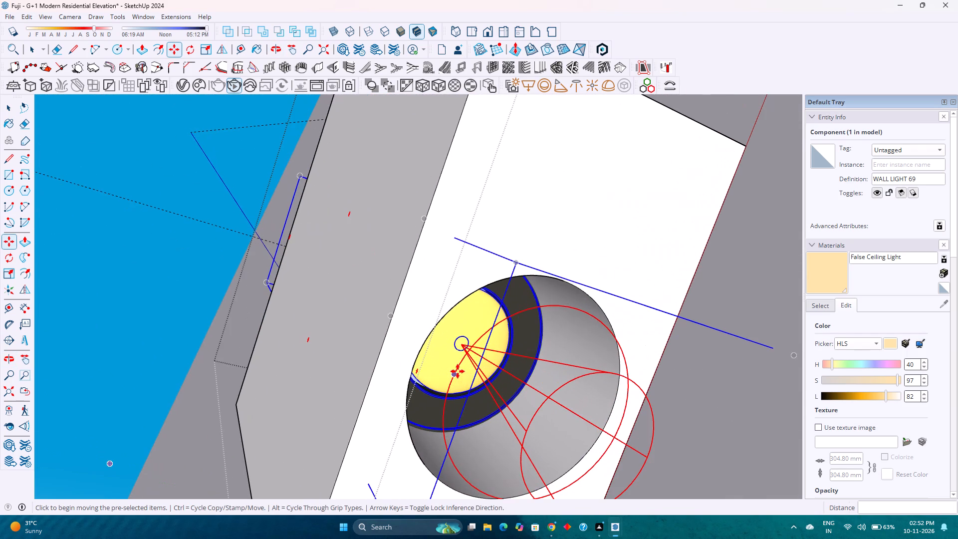
{"action": "middle_click_drag", "start_coordinate": [458, 373], "coordinate": [461, 376]}
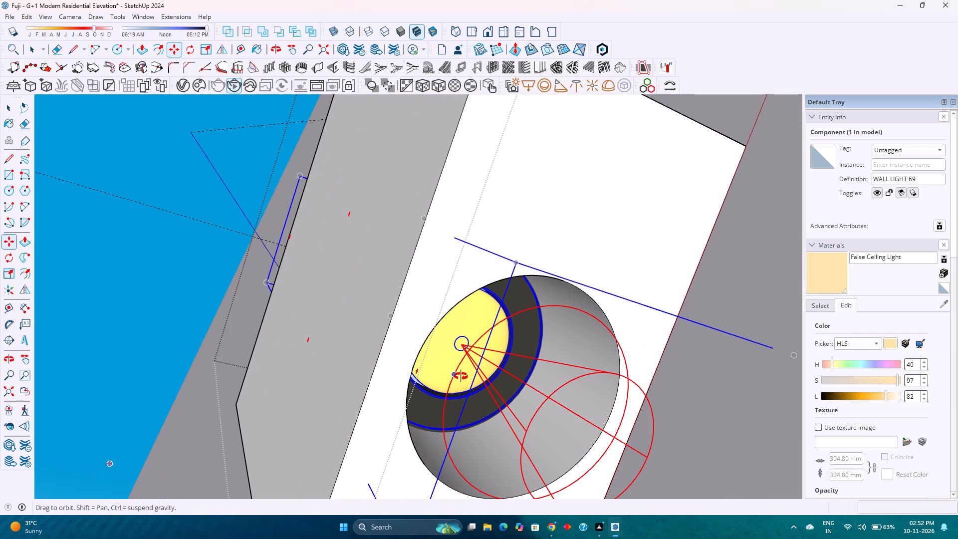
{"action": "middle_click_drag", "start_coordinate": [461, 376], "coordinate": [495, 403]}
{"action": "middle_click_drag", "start_coordinate": [480, 371], "coordinate": [444, 341]}
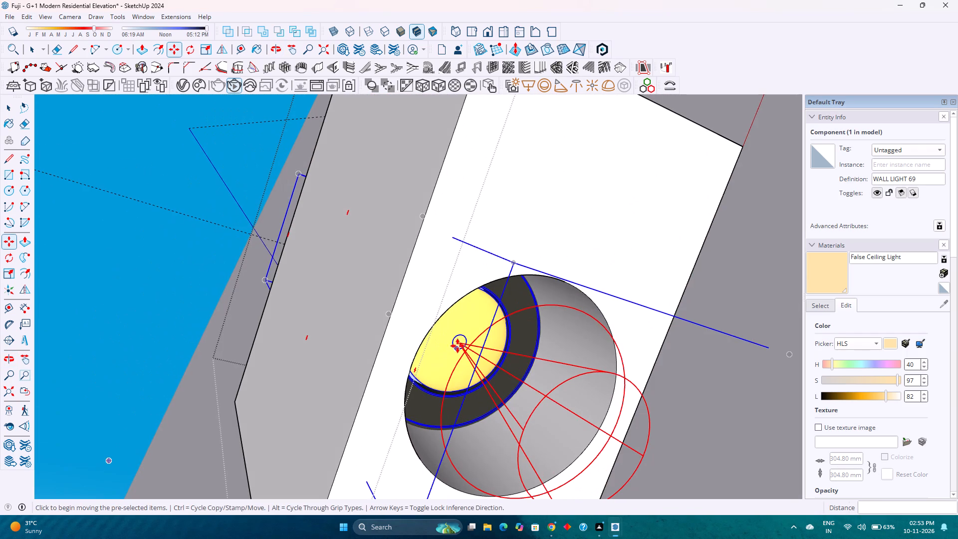
{"action": "scroll", "coordinate": [449, 350], "scroll_direction": "up", "scroll_amount": 1}
{"action": "middle_click_drag", "start_coordinate": [449, 350], "coordinate": [612, 475]}
{"action": "scroll", "coordinate": [572, 426], "scroll_direction": "down", "scroll_amount": 13}
{"action": "middle_click_drag", "start_coordinate": [488, 378], "coordinate": [509, 395]}
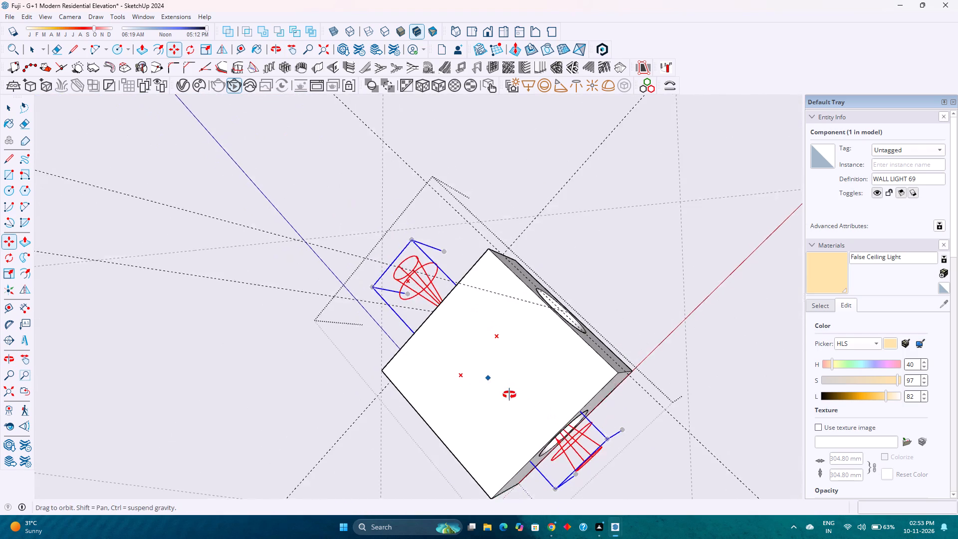
{"action": "middle_click_drag", "start_coordinate": [509, 395], "coordinate": [661, 536]}
{"action": "scroll", "coordinate": [516, 409], "scroll_direction": "up", "scroll_amount": 5}
{"action": "scroll", "coordinate": [479, 374], "scroll_direction": "down", "scroll_amount": 1}
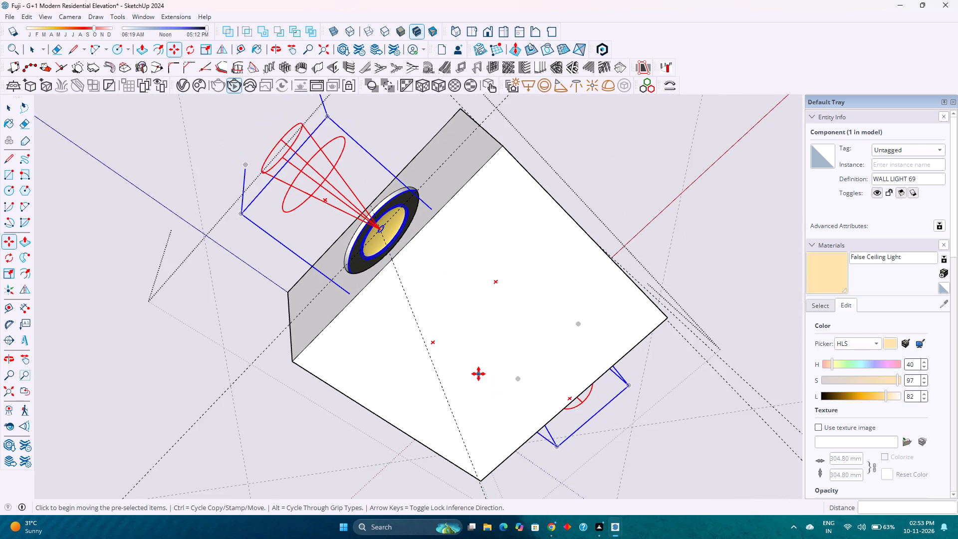
{"action": "middle_click_drag", "start_coordinate": [448, 369], "coordinate": [581, 450], "text": "shift"}
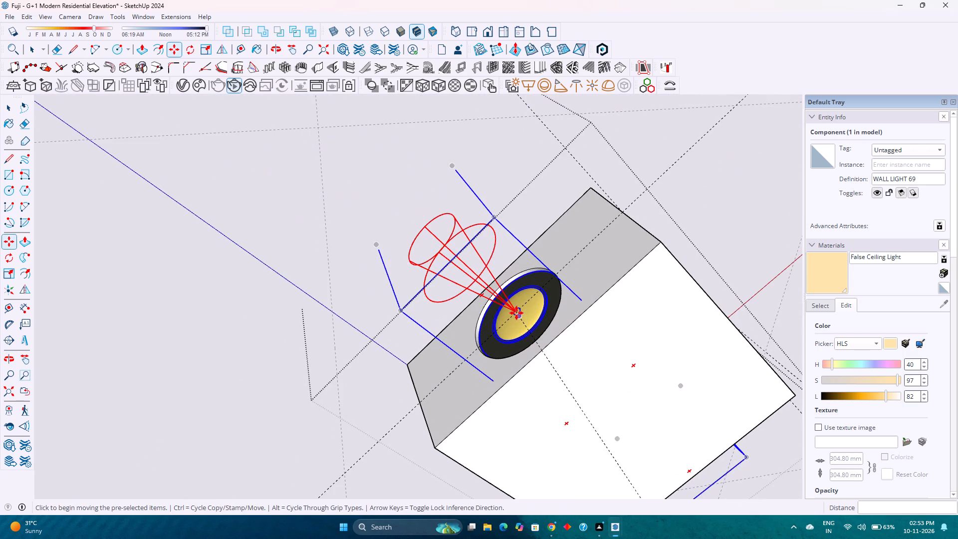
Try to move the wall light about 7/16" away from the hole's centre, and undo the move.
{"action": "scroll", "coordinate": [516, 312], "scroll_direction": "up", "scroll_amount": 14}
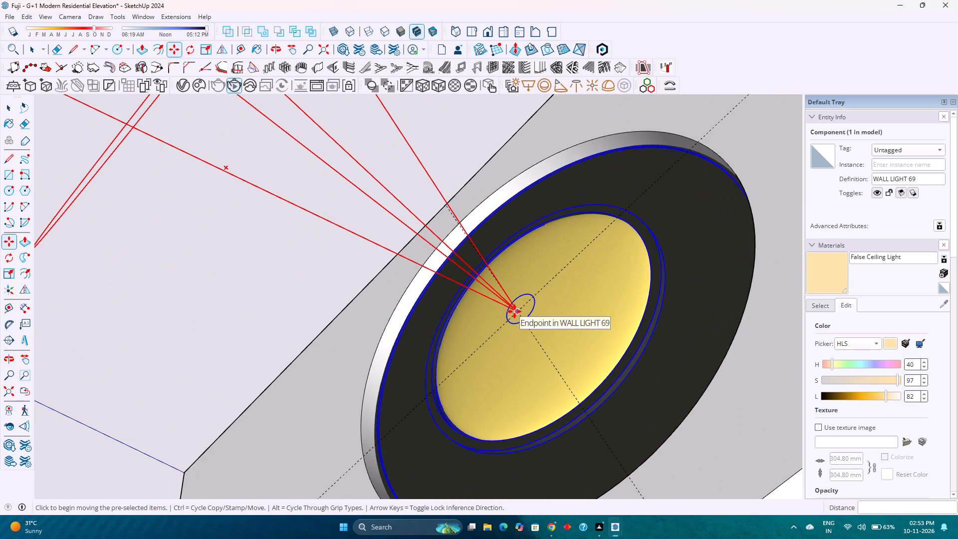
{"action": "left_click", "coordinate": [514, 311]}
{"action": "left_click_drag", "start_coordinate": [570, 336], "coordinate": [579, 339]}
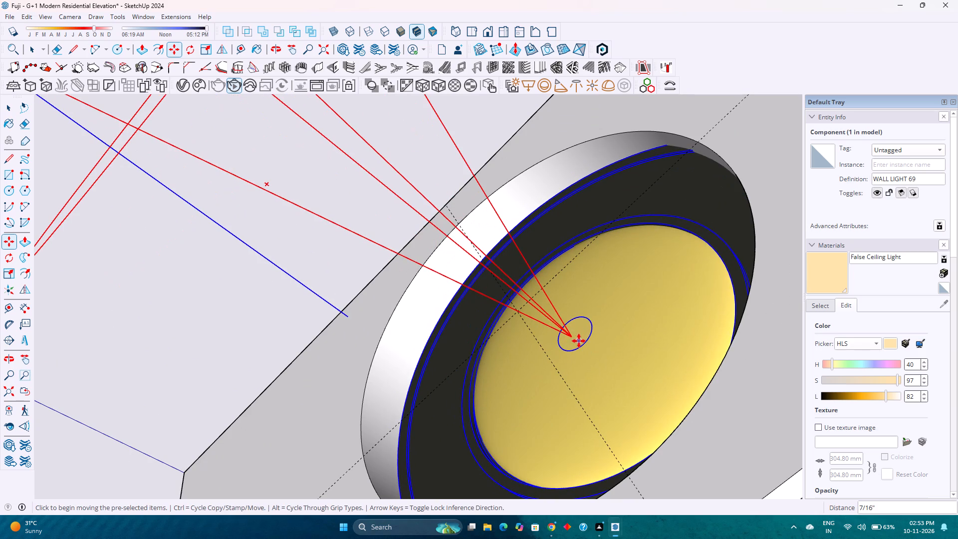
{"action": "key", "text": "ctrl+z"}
Recess the wall light about 13/16" deeper into the diamond light's hole, moving it along the hole's axis.
{"action": "scroll", "coordinate": [496, 335], "scroll_direction": "down", "scroll_amount": 16}
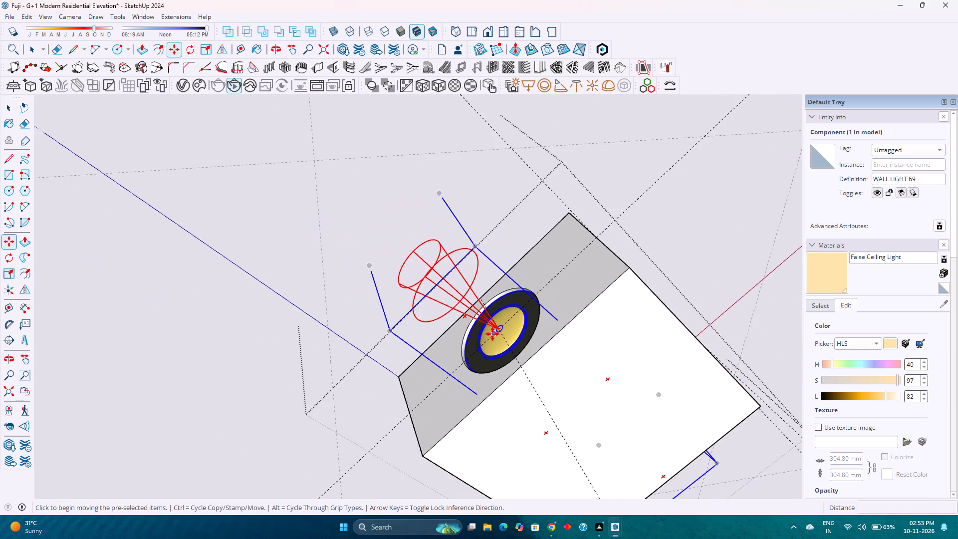
{"action": "middle_click_drag", "start_coordinate": [487, 358], "coordinate": [506, 286]}
{"action": "scroll", "coordinate": [507, 282], "scroll_direction": "down", "scroll_amount": 8}
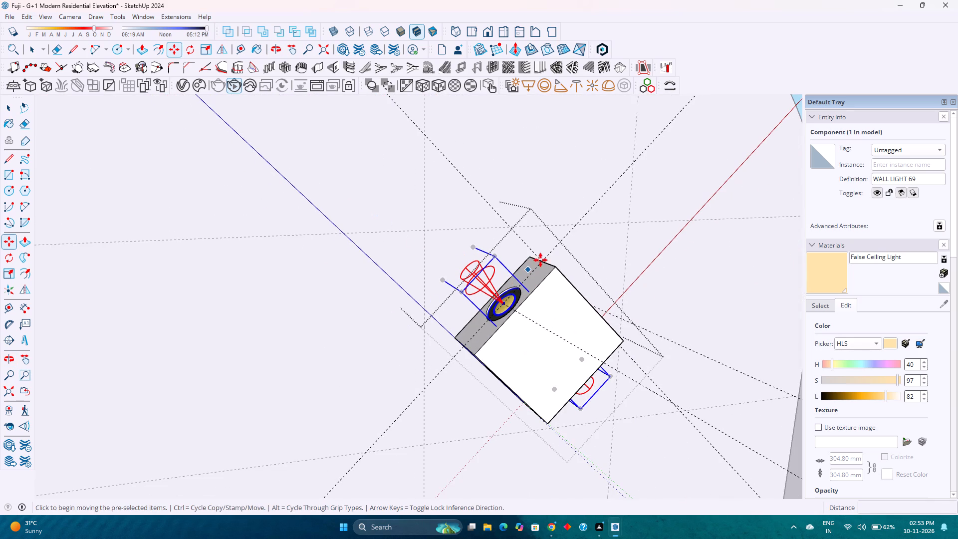
{"action": "scroll", "coordinate": [541, 256], "scroll_direction": "up", "scroll_amount": 6}
{"action": "middle_click_drag", "start_coordinate": [548, 267], "coordinate": [469, 327]}
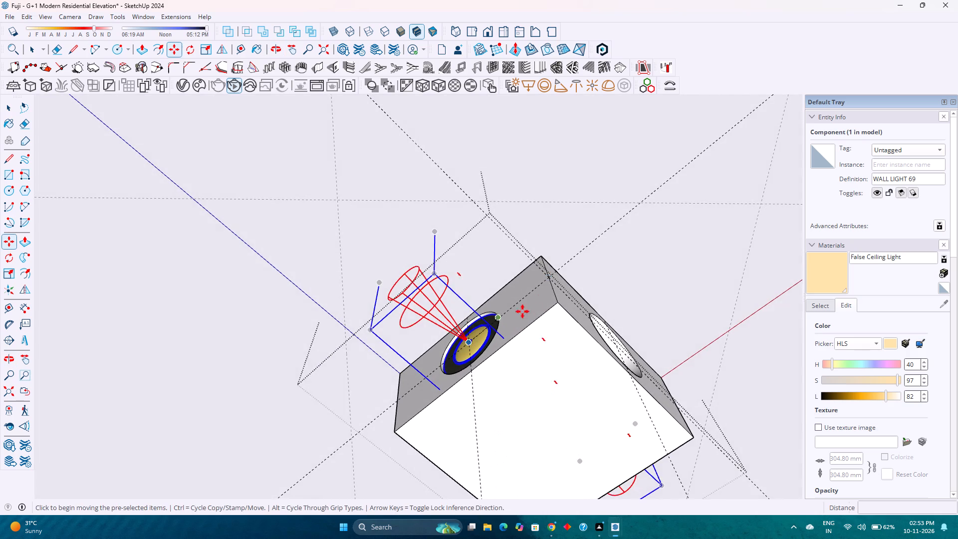
{"action": "scroll", "coordinate": [540, 301], "scroll_direction": "up", "scroll_amount": 3}
{"action": "middle_click", "coordinate": [540, 301]}
{"action": "middle_click_drag", "start_coordinate": [545, 296], "coordinate": [587, 306]}
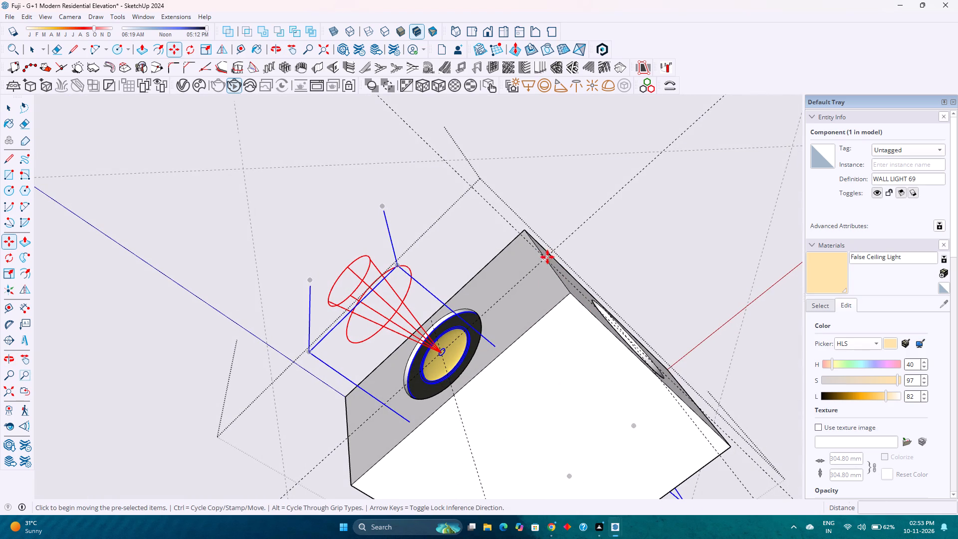
{"action": "left_click", "coordinate": [547, 260]}
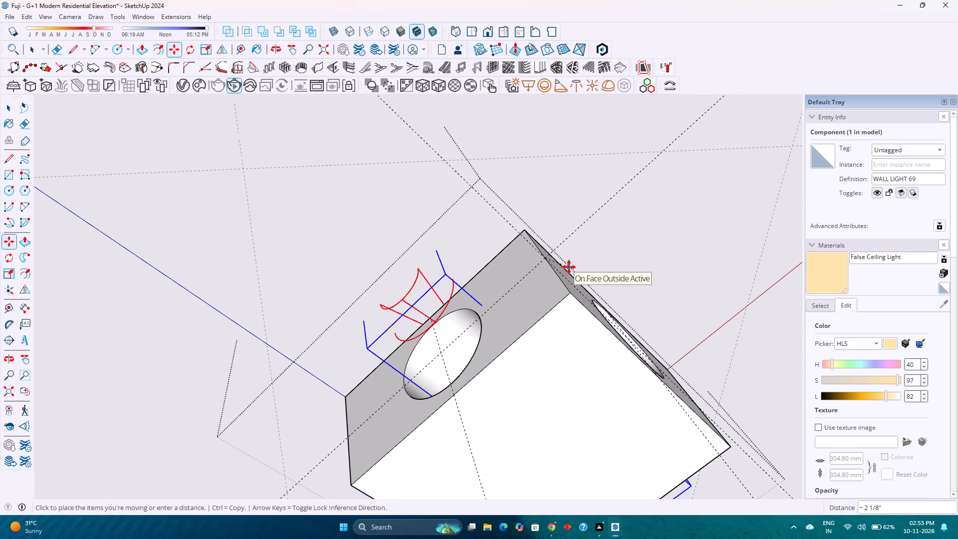
{"action": "scroll", "coordinate": [568, 278], "scroll_direction": "up", "scroll_amount": 3}
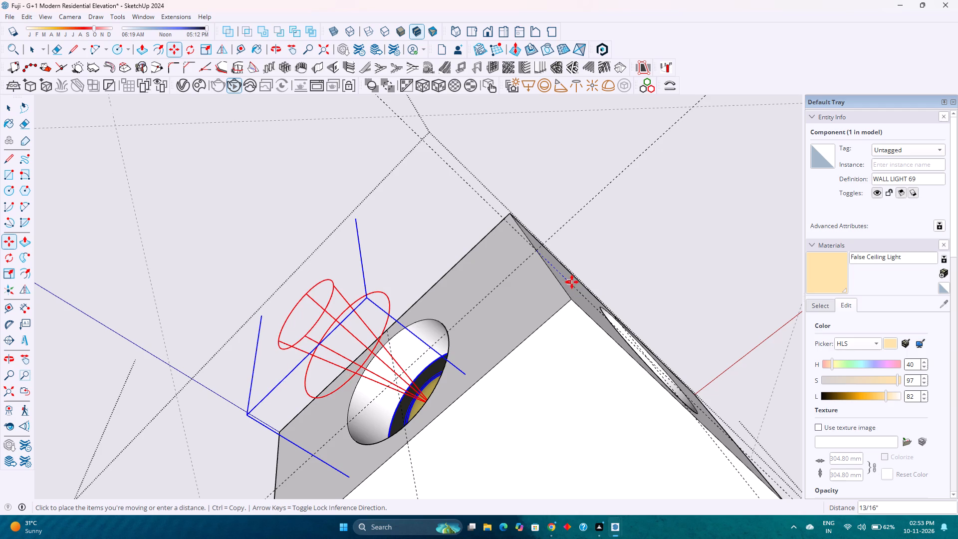
{"action": "left_click", "coordinate": [573, 282]}
Make a copy of the wall light rotated 90° about the centre of the diamond light's front face.
{"action": "scroll", "coordinate": [506, 278], "scroll_direction": "down", "scroll_amount": 10}
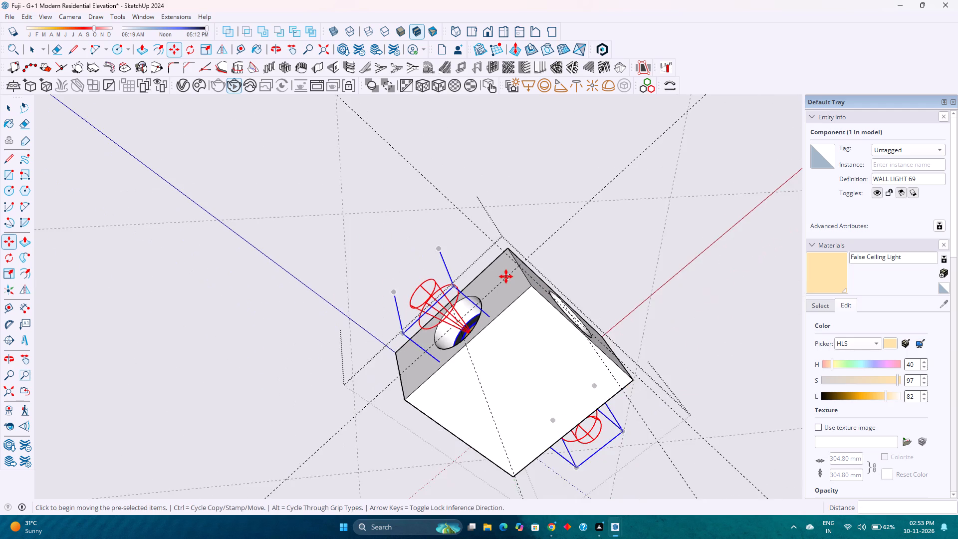
{"action": "scroll", "coordinate": [506, 276], "scroll_direction": "down", "scroll_amount": 2}
{"action": "middle_click_drag", "start_coordinate": [559, 334], "coordinate": [430, 240]}
{"action": "middle_click", "coordinate": [430, 240]}
{"action": "middle_click_drag", "start_coordinate": [539, 394], "coordinate": [478, 311]}
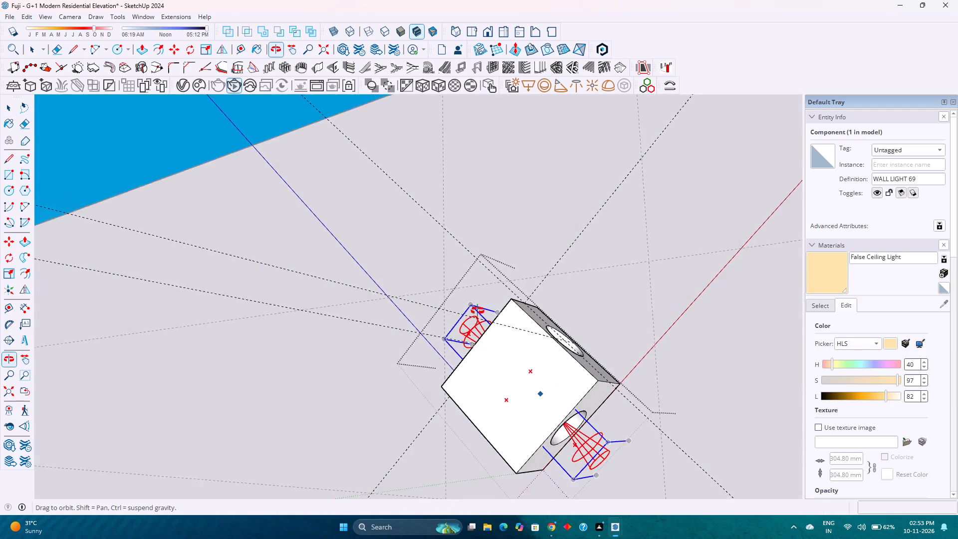
{"action": "middle_click_drag", "start_coordinate": [478, 311], "coordinate": [510, 334]}
{"action": "scroll", "coordinate": [510, 334], "scroll_direction": "down", "scroll_amount": 1}
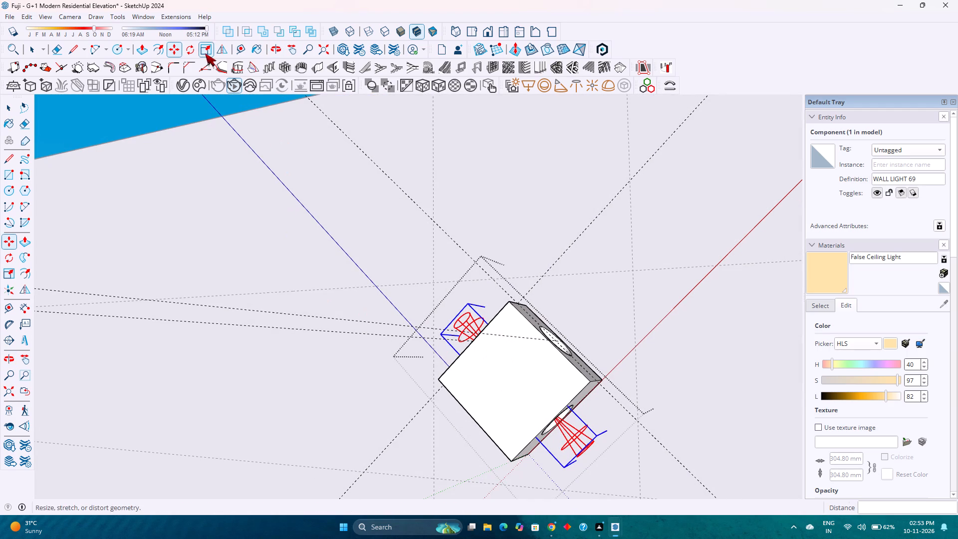
{"action": "left_click", "coordinate": [193, 50]}
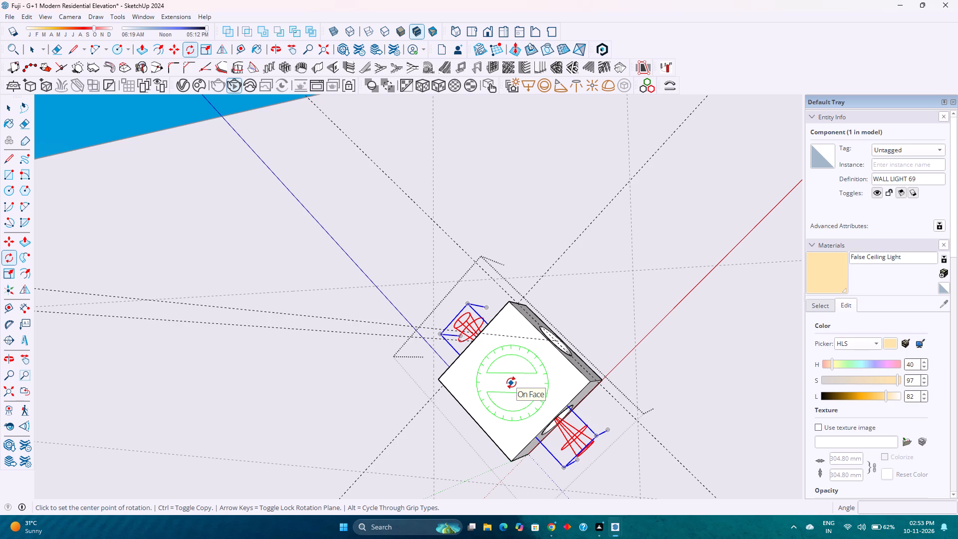
{"action": "left_click", "coordinate": [511, 383]}
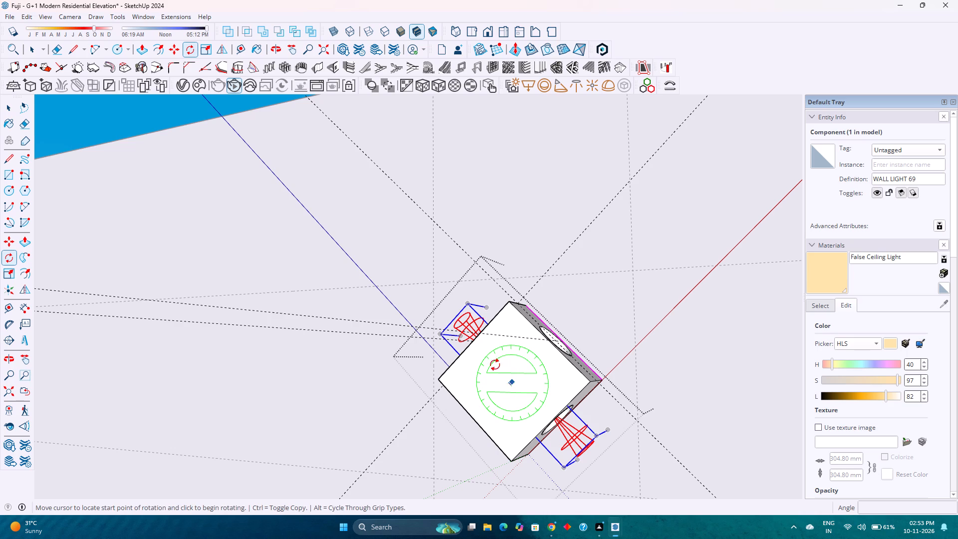
{"action": "left_click", "coordinate": [487, 357]}
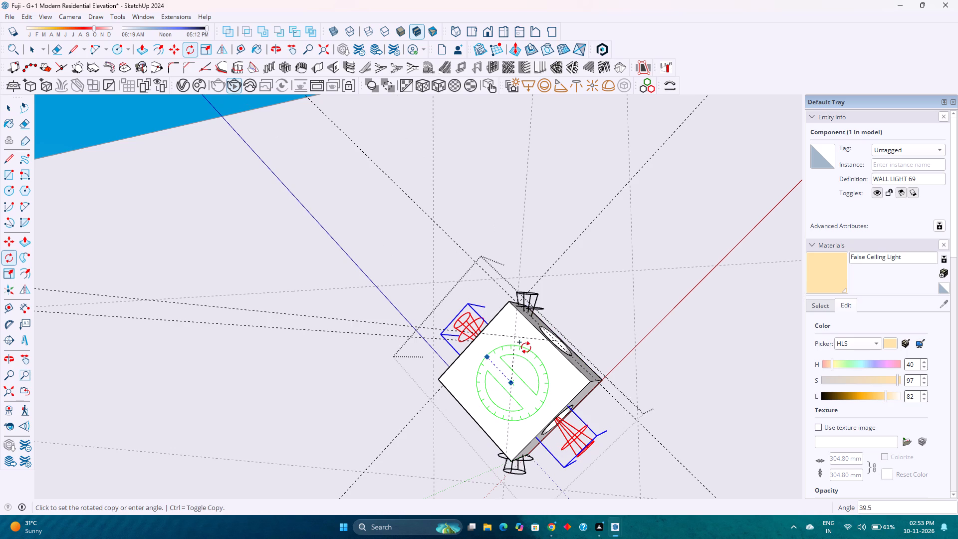
{"action": "left_click", "coordinate": [554, 345]}
{"action": "key", "text": "space"}
Clear the selection and delete all guide lines in the model.
{"action": "scroll", "coordinate": [529, 377], "scroll_direction": "down", "scroll_amount": 2}
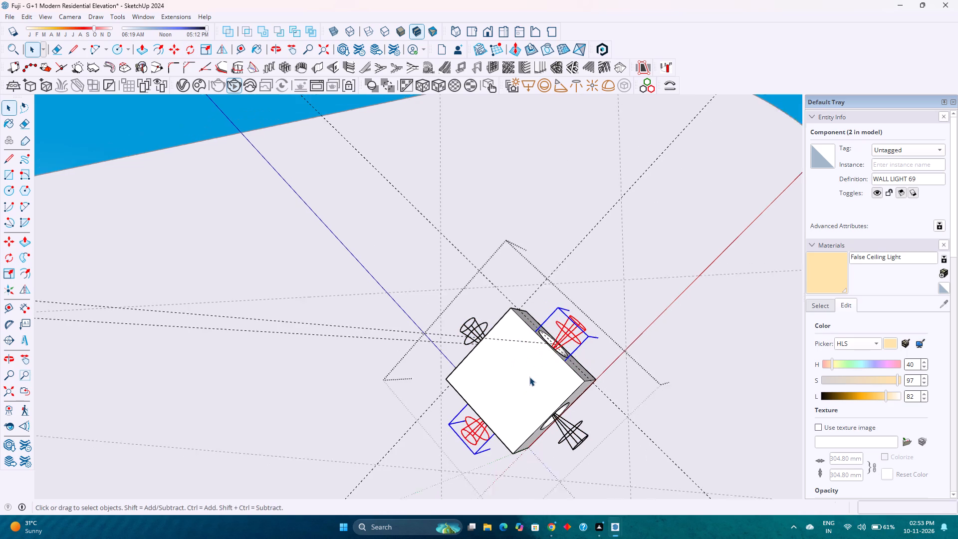
{"action": "key", "text": "Escape"}
{"action": "scroll", "coordinate": [529, 379], "scroll_direction": "down", "scroll_amount": 7}
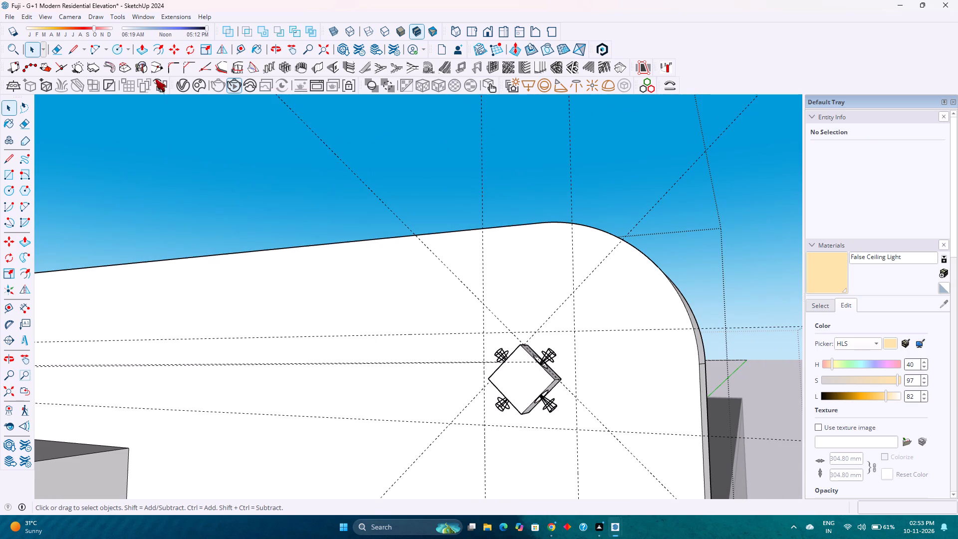
{"action": "left_click", "coordinate": [25, 16]}
{"action": "left_click", "coordinate": [97, 117]}
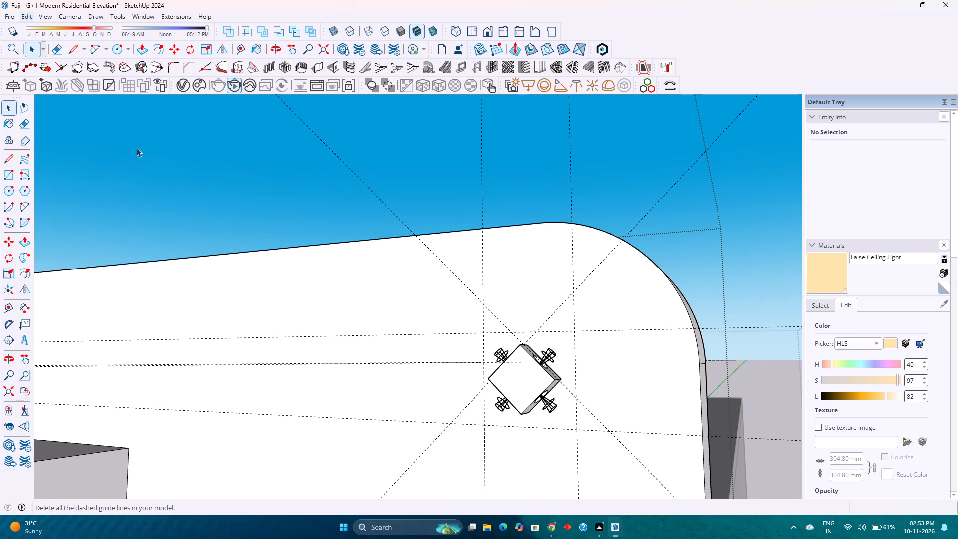
Examine the finished diamond light on the parapet wall in a wider view of the whole building elevation.
{"action": "scroll", "coordinate": [640, 386], "scroll_direction": "down", "scroll_amount": 11}
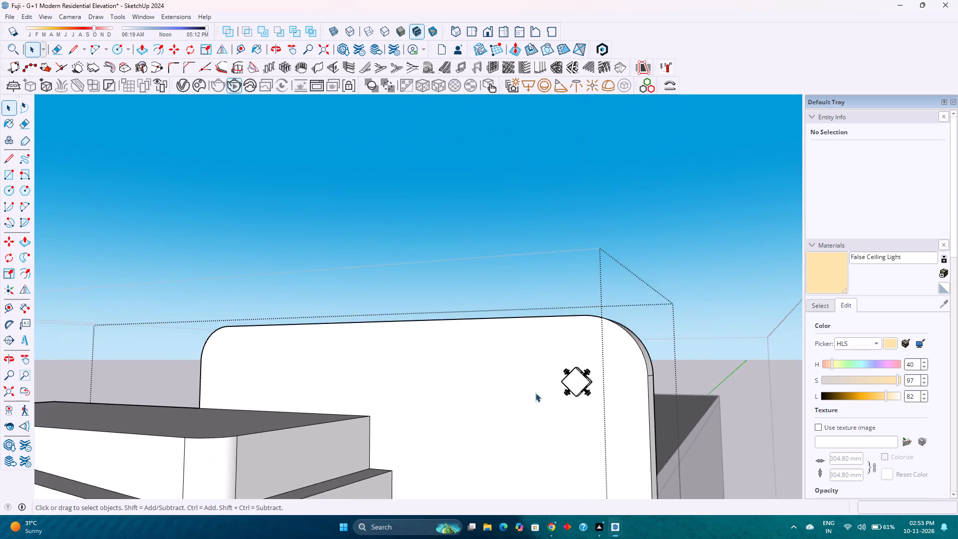
{"action": "scroll", "coordinate": [535, 393], "scroll_direction": "down", "scroll_amount": 3}
{"action": "middle_click_drag", "start_coordinate": [497, 396], "coordinate": [575, 415]}
{"action": "scroll", "coordinate": [574, 415], "scroll_direction": "down", "scroll_amount": 8}
{"action": "middle_click_drag", "start_coordinate": [525, 390], "coordinate": [637, 395], "text": "shift"}
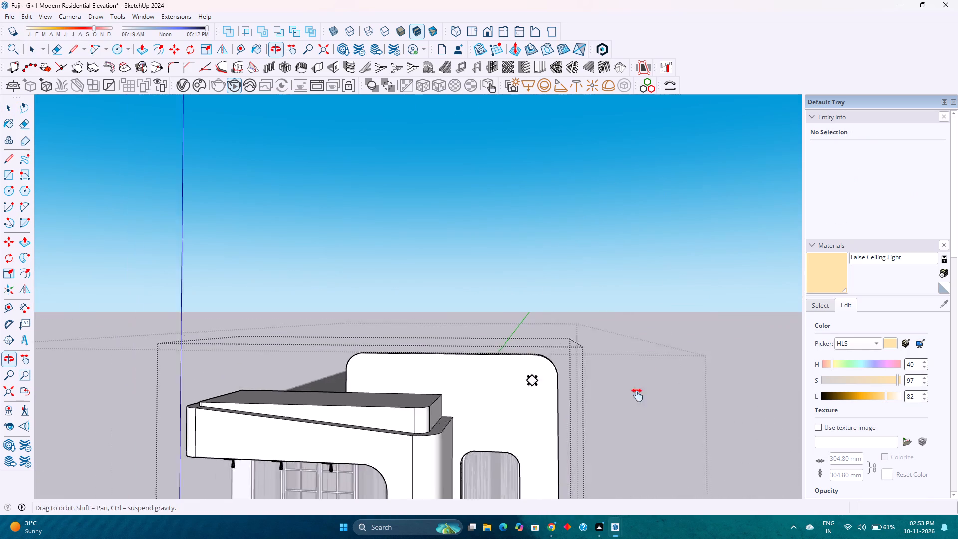
{"action": "middle_click_drag", "start_coordinate": [637, 395], "coordinate": [759, 391], "text": "shift"}
{"action": "scroll", "coordinate": [663, 368], "scroll_direction": "down", "scroll_amount": 4}
{"action": "middle_click_drag", "start_coordinate": [664, 369], "coordinate": [543, 311], "text": "shift"}
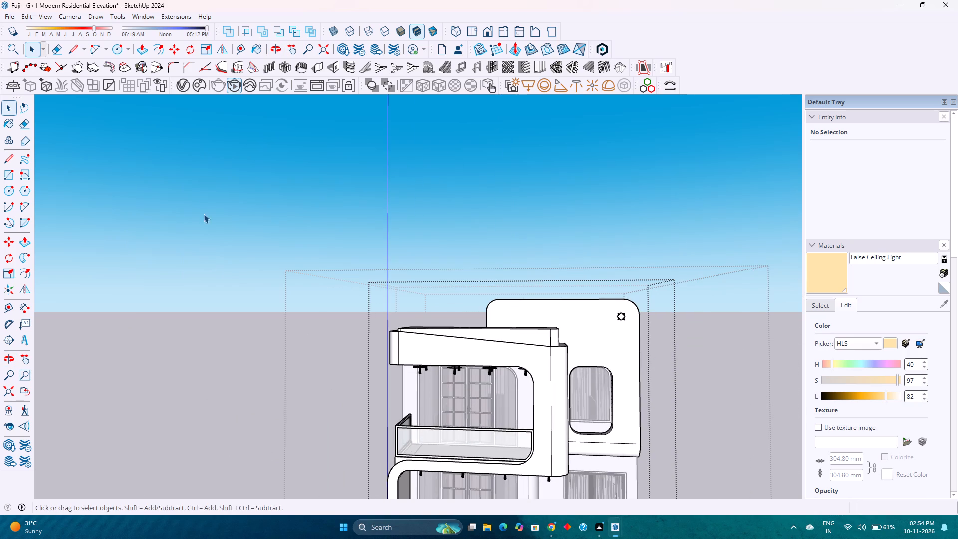
Set the intensity units of V-Ray Spot Light#4 to Radiant power (W) in the V-Ray Asset Editor.
{"action": "left_click", "coordinate": [182, 80]}
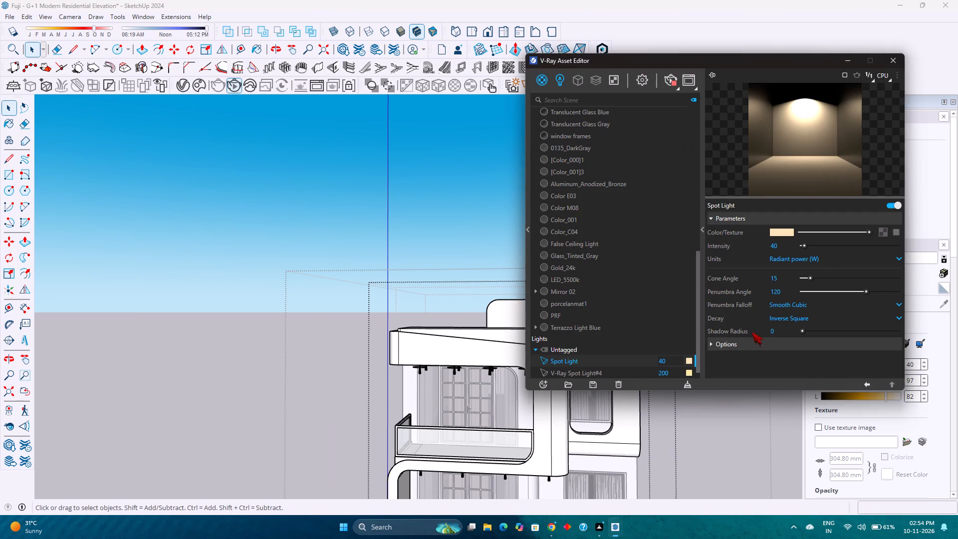
{"action": "left_click", "coordinate": [606, 369]}
{"action": "left_click", "coordinate": [811, 262]}
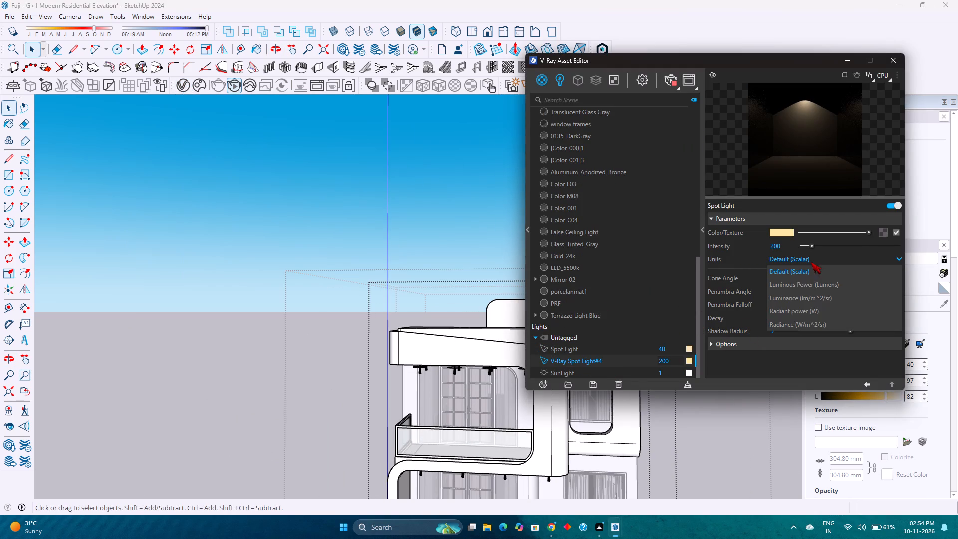
{"action": "left_click", "coordinate": [807, 313]}
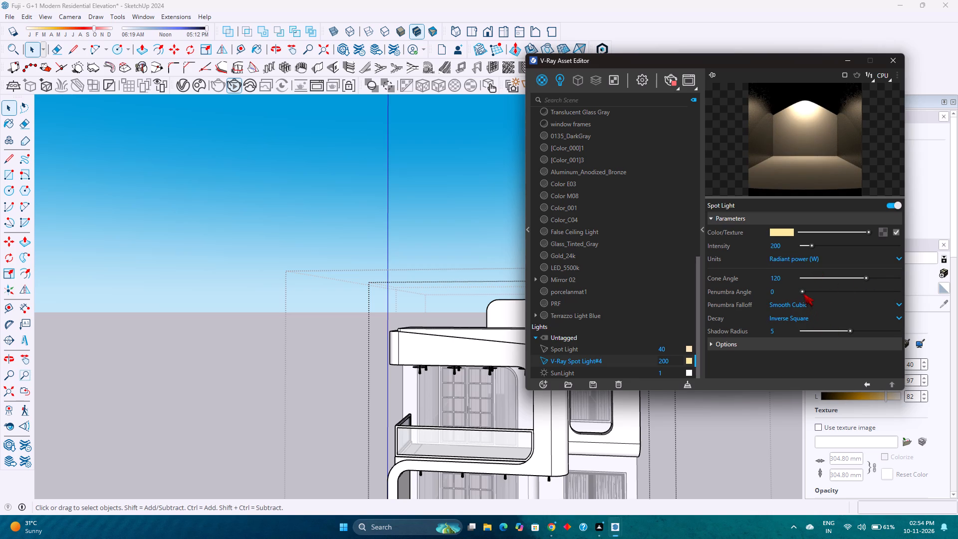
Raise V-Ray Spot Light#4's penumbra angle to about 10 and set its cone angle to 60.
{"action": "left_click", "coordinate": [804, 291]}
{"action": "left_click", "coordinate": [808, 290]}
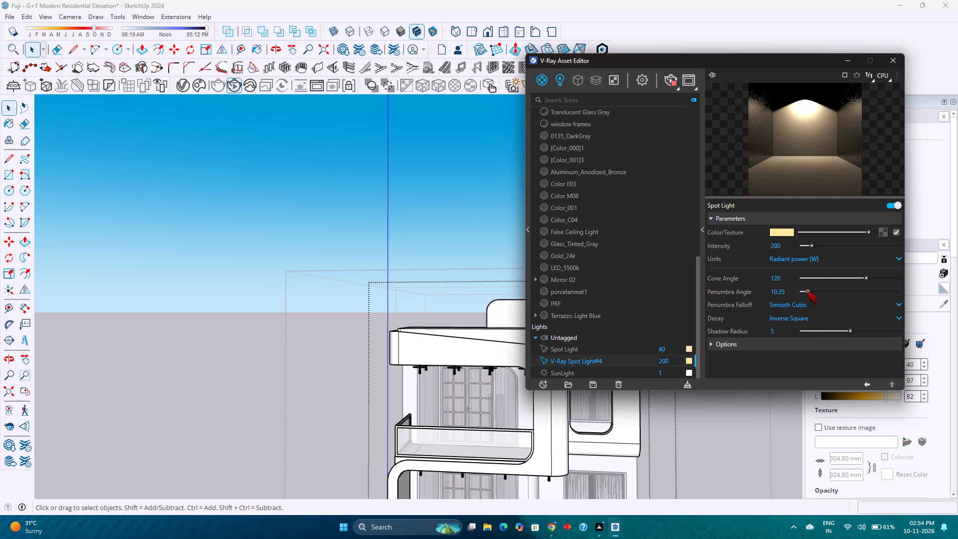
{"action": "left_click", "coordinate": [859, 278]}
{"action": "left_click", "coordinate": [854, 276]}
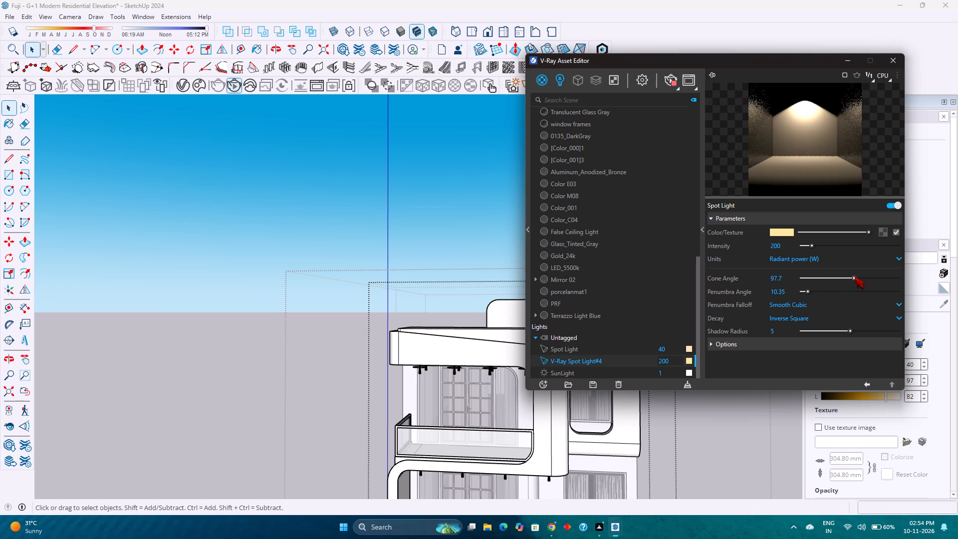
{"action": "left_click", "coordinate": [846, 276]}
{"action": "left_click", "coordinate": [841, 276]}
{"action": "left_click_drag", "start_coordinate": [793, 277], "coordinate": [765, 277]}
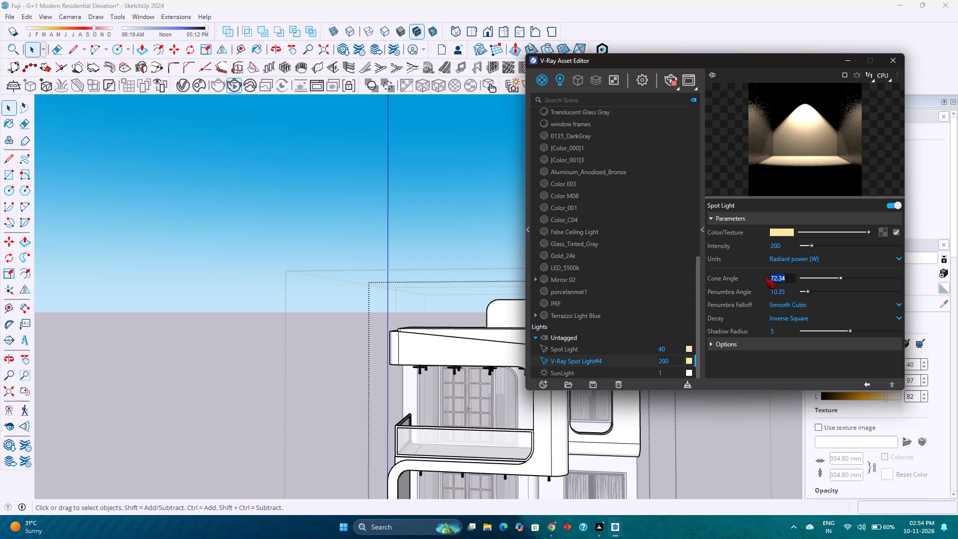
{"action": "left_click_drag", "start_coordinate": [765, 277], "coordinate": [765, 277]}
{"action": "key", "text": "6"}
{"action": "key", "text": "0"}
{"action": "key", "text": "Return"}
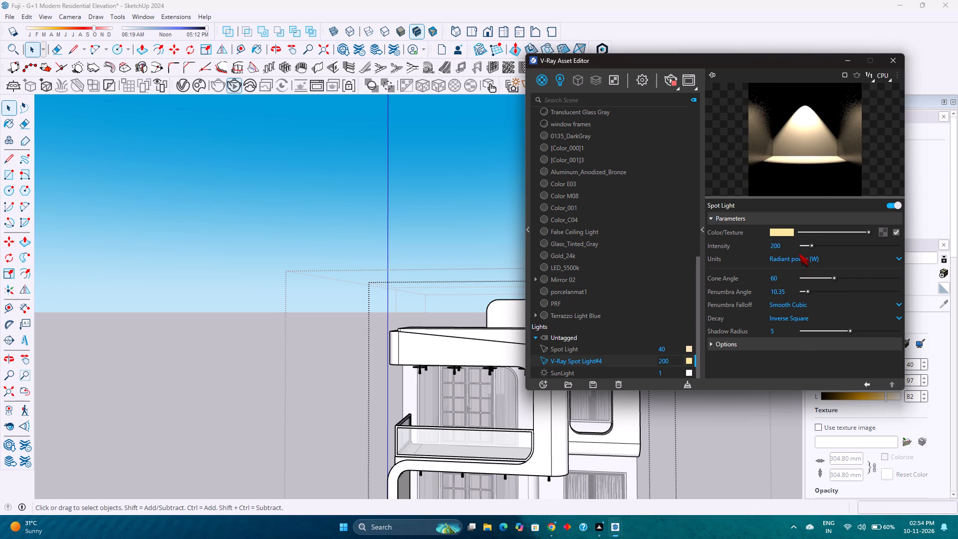
Set V-Ray Spot Light#4's penumbra angle to 10 and its cone angle to 75, and put the Asset Editor away.
{"action": "left_click_drag", "start_coordinate": [791, 293], "coordinate": [769, 293]}
{"action": "type", "text": "10"}
{"action": "key", "text": "Return"}
{"action": "left_click_drag", "start_coordinate": [778, 278], "coordinate": [764, 282]}
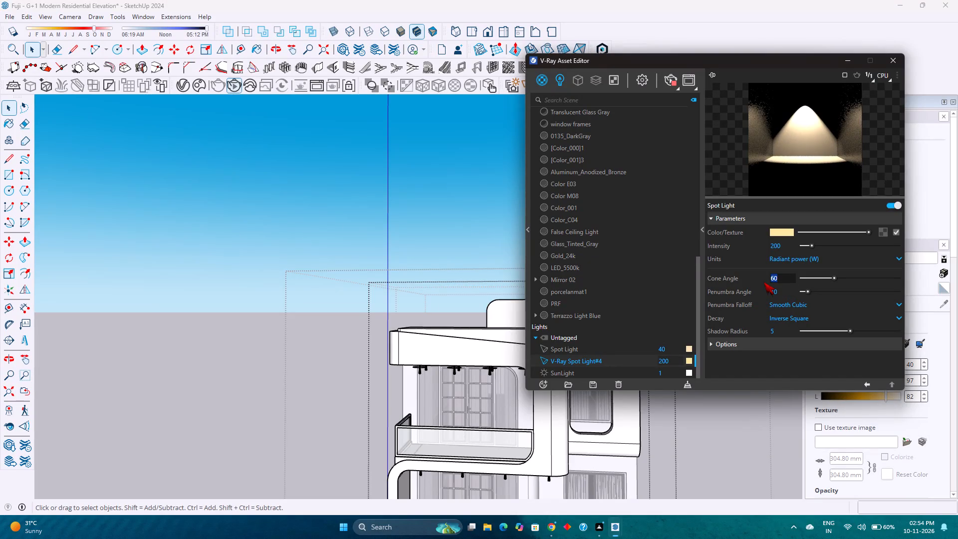
{"action": "type", "text": "75"}
{"action": "key", "text": "Return"}
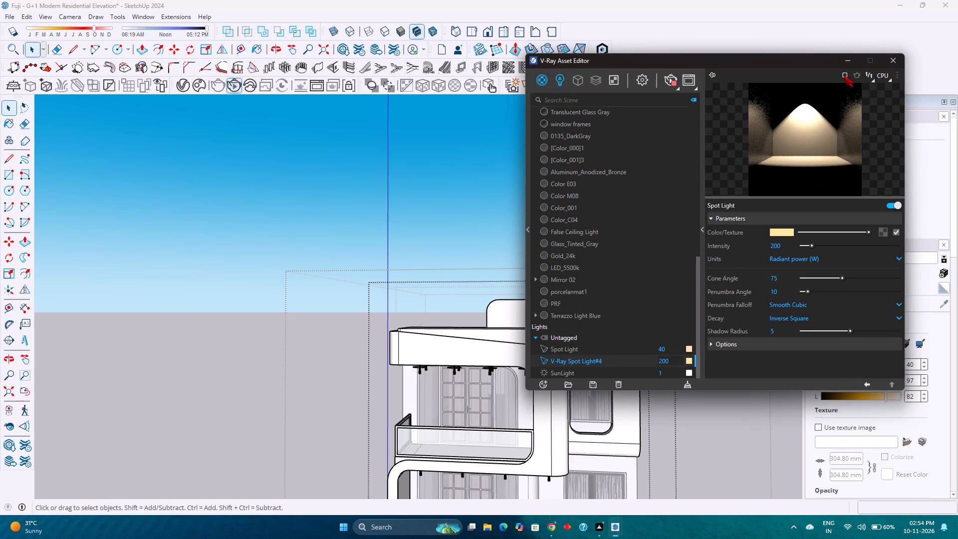
{"action": "left_click", "coordinate": [847, 64]}
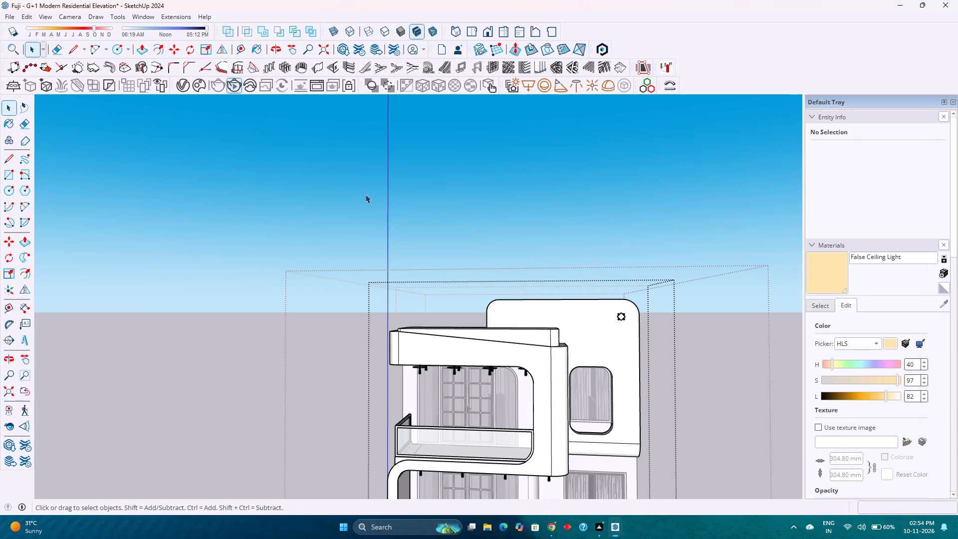
Render the building's upper floors interactively from the front view and check the diamond light's beams.
{"action": "left_click", "coordinate": [485, 34]}
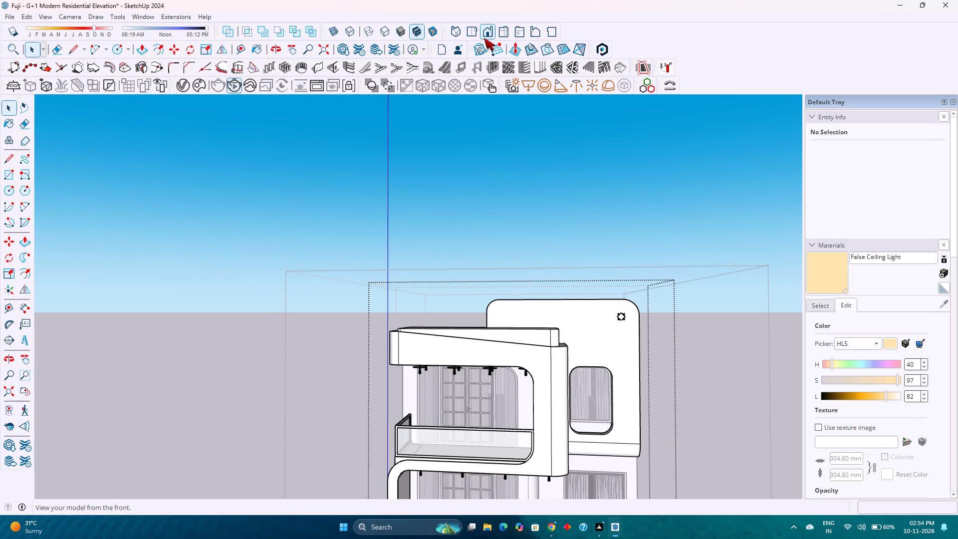
{"action": "scroll", "coordinate": [487, 183], "scroll_direction": "up", "scroll_amount": 4}
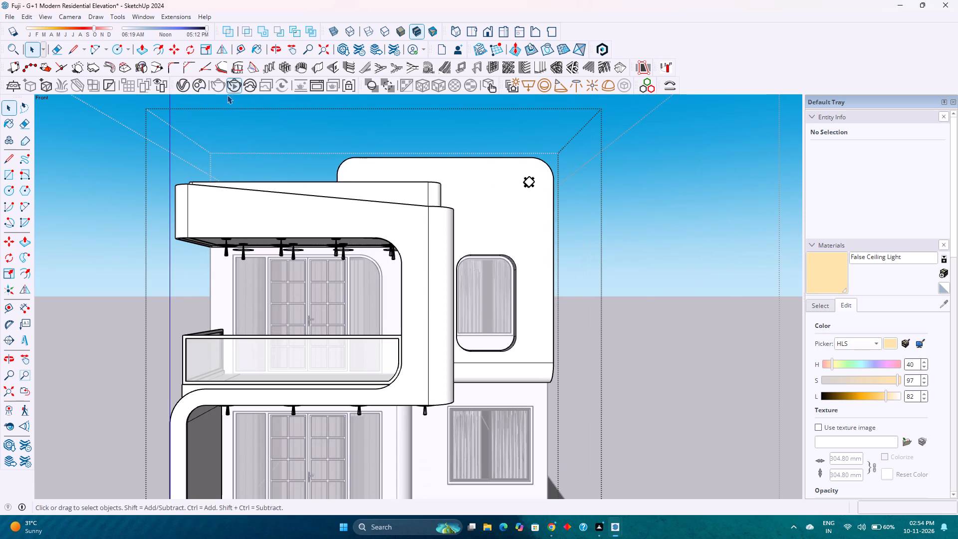
{"action": "left_click", "coordinate": [232, 87]}
{"action": "left_click", "coordinate": [236, 84]}
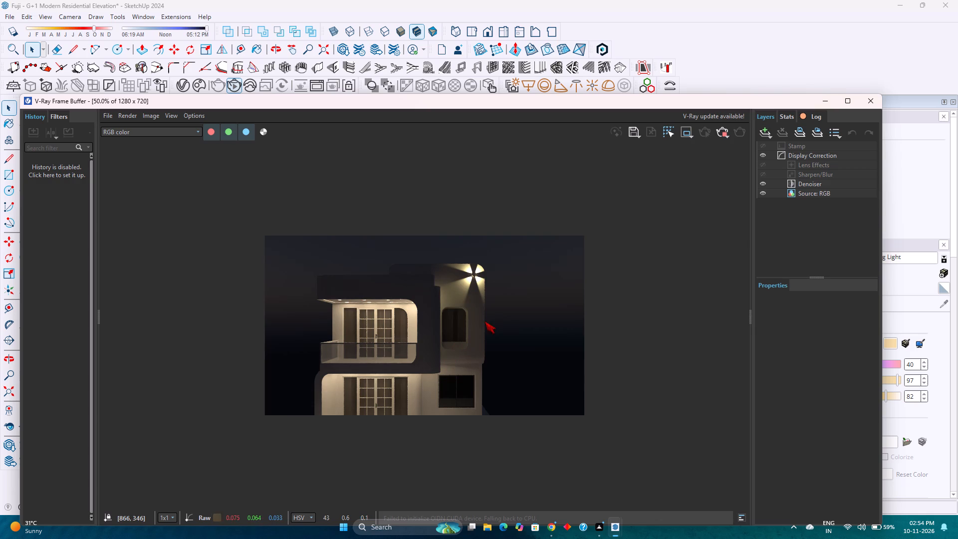
{"action": "left_click", "coordinate": [830, 101]}
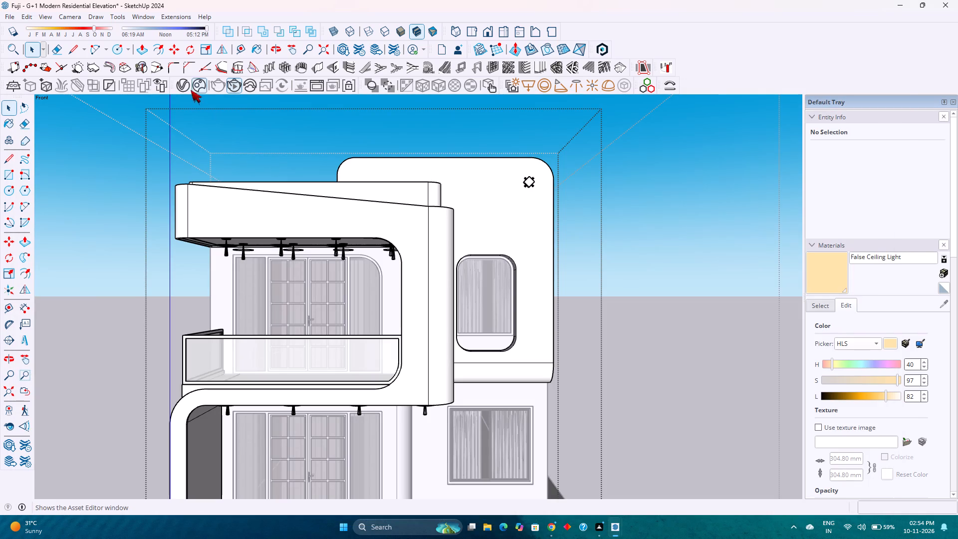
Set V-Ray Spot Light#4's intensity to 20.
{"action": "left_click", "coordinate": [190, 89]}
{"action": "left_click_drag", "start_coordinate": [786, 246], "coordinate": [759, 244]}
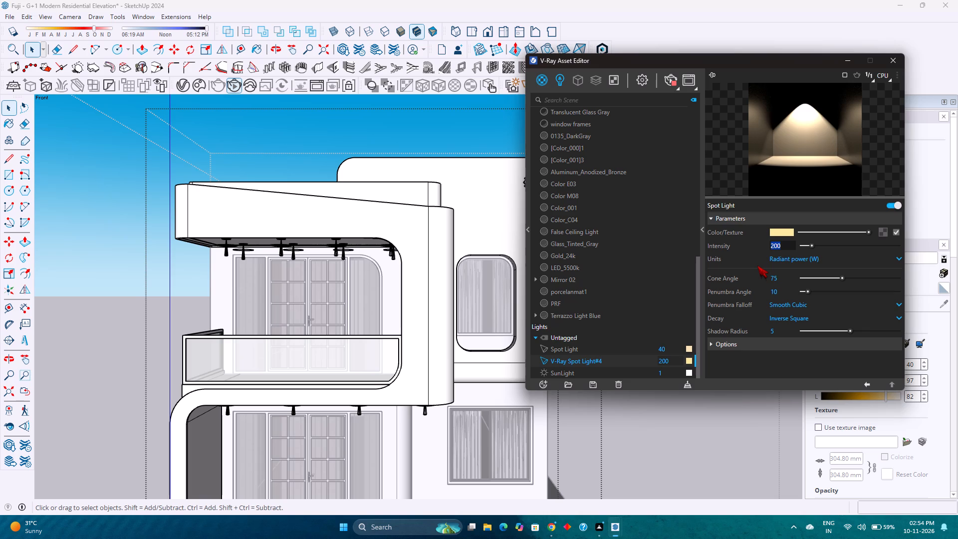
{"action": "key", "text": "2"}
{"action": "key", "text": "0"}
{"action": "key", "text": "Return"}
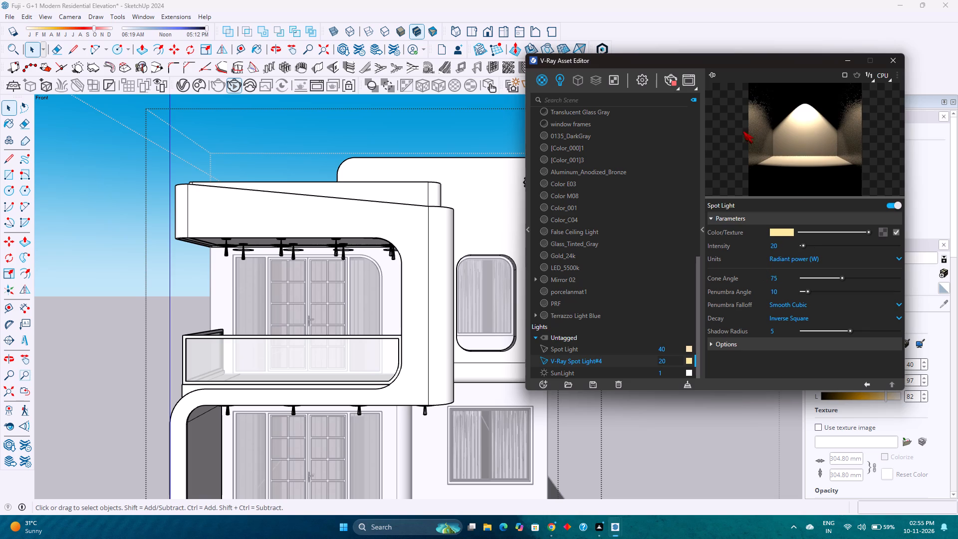
Restart the V-Ray interactive render of the front view.
{"action": "left_click", "coordinate": [236, 85]}
{"action": "left_click", "coordinate": [229, 85]}
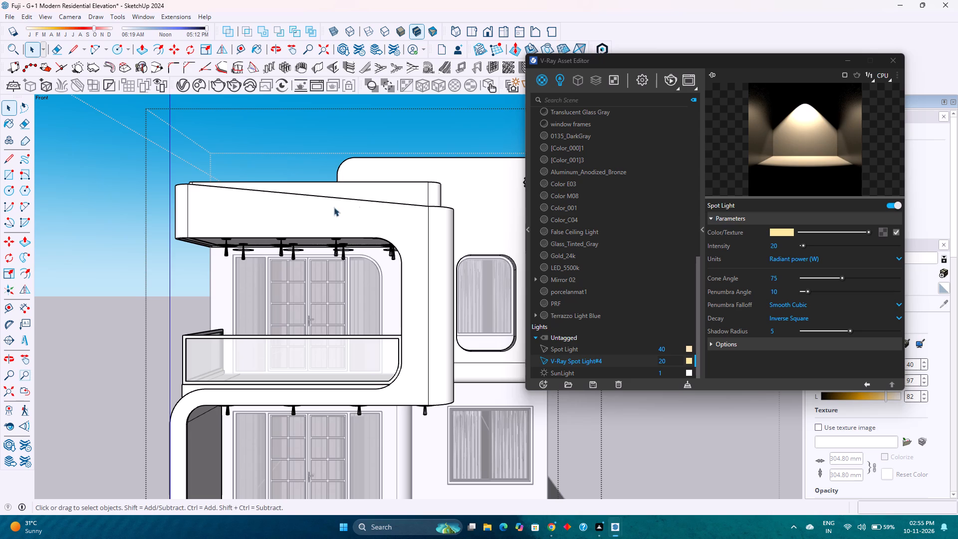
{"action": "left_click", "coordinate": [235, 86]}
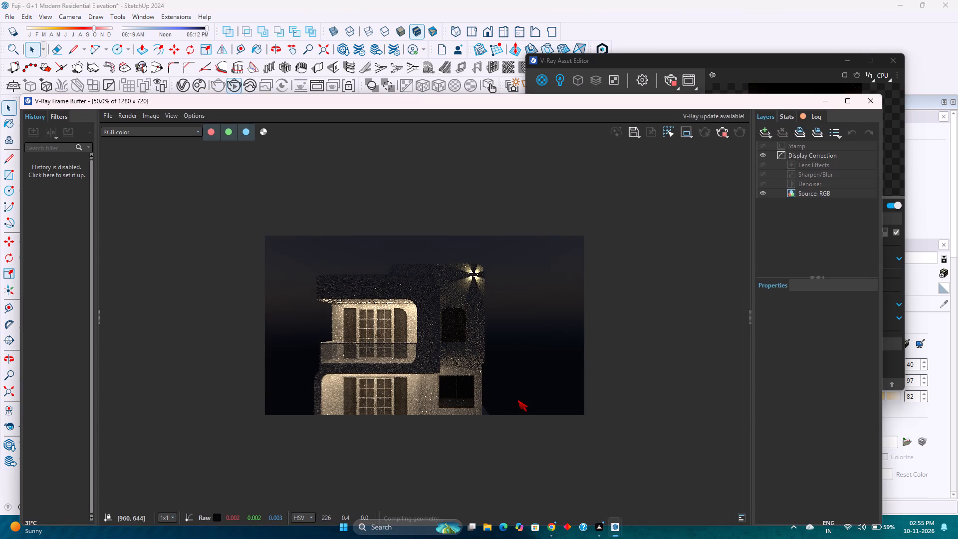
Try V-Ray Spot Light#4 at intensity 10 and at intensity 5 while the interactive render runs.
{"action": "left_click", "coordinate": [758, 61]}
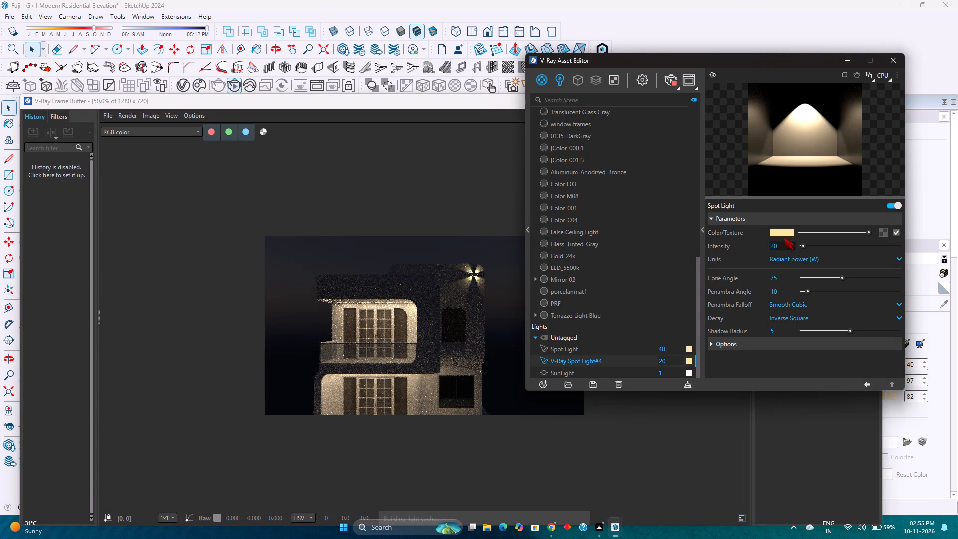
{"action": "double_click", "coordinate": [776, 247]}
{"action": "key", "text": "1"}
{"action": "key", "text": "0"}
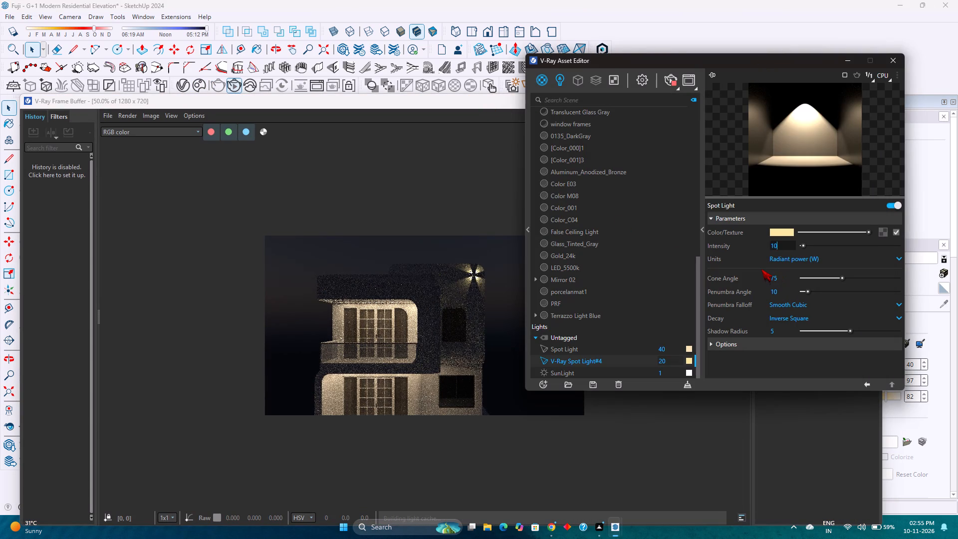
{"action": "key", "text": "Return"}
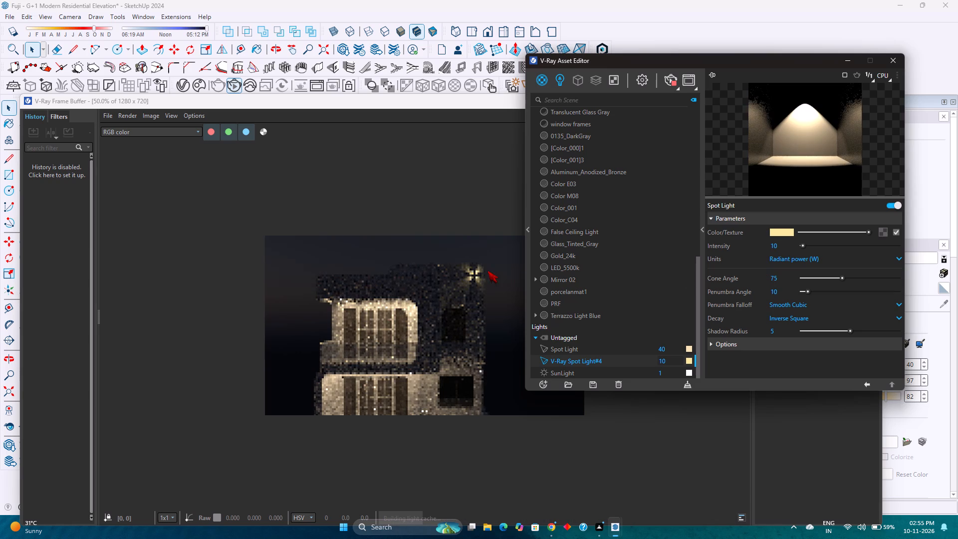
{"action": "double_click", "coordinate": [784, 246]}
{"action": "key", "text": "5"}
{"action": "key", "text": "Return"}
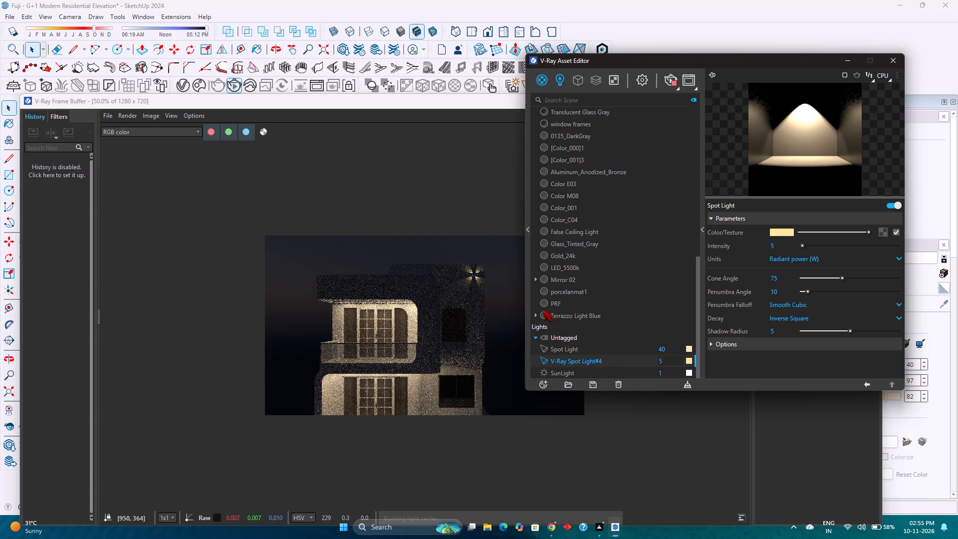
Switch V-Ray Spot Light#4's units to Radiance (W/m^2/sr) with an intensity of 1000.
{"action": "left_click", "coordinate": [798, 262]}
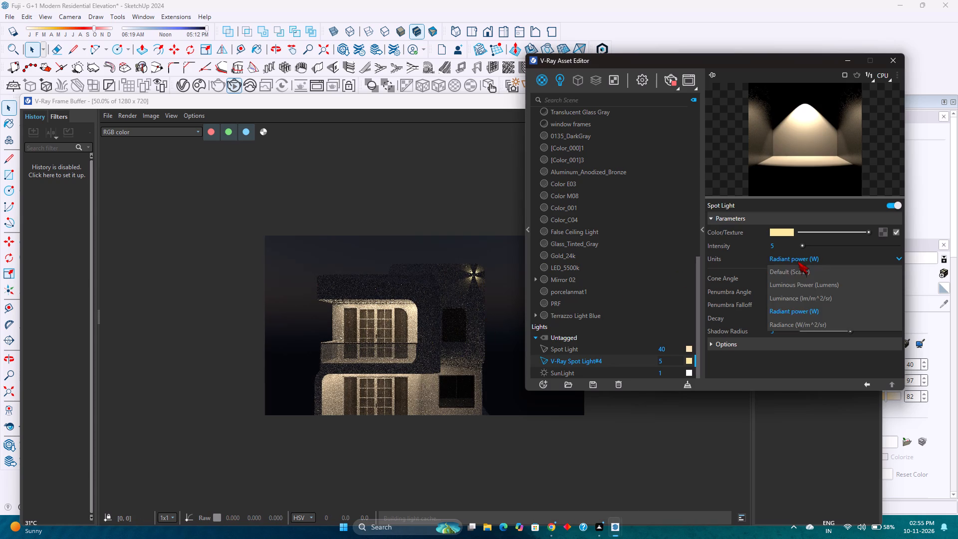
{"action": "left_click", "coordinate": [795, 323]}
{"action": "left_click_drag", "start_coordinate": [778, 246], "coordinate": [770, 246]}
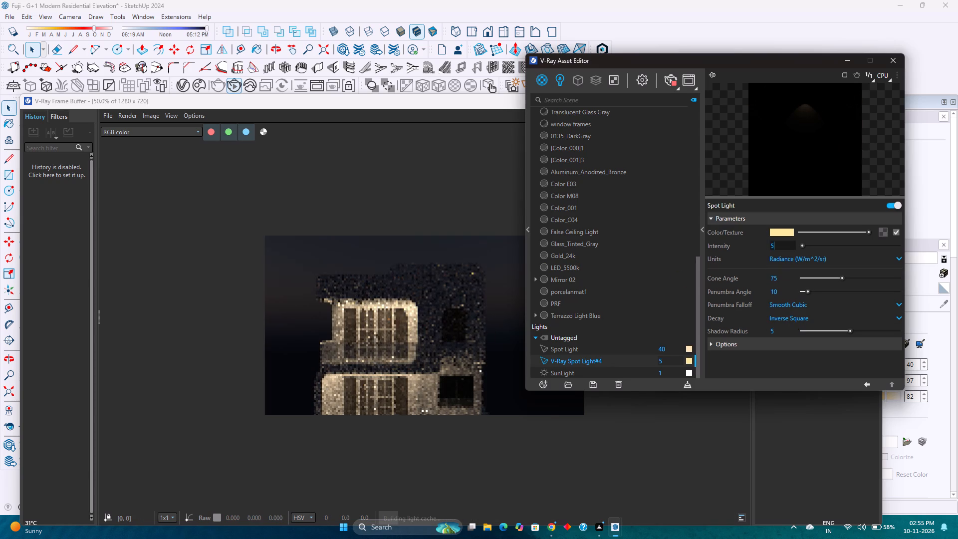
{"action": "left_click_drag", "start_coordinate": [770, 246], "coordinate": [769, 246]}
{"action": "type", "text": "1000"}
{"action": "key", "text": "Return"}
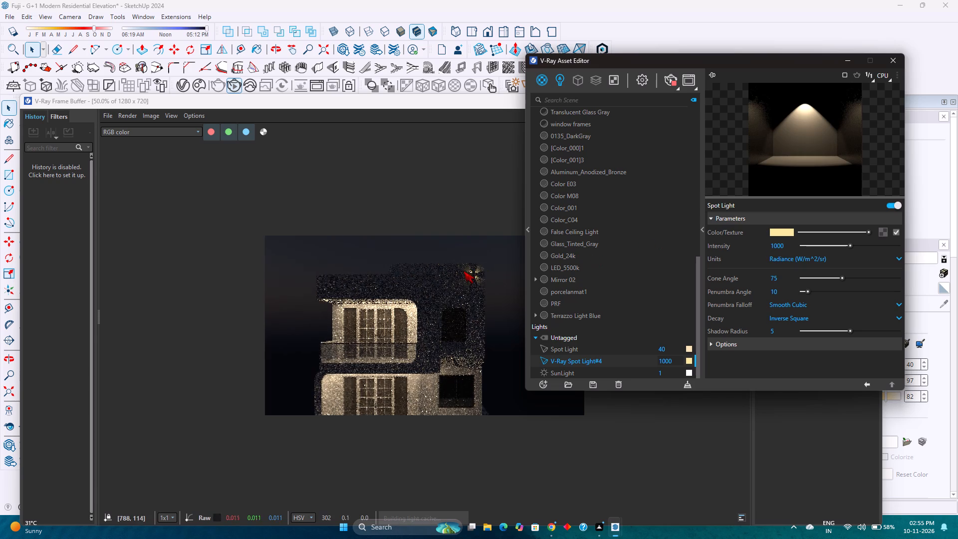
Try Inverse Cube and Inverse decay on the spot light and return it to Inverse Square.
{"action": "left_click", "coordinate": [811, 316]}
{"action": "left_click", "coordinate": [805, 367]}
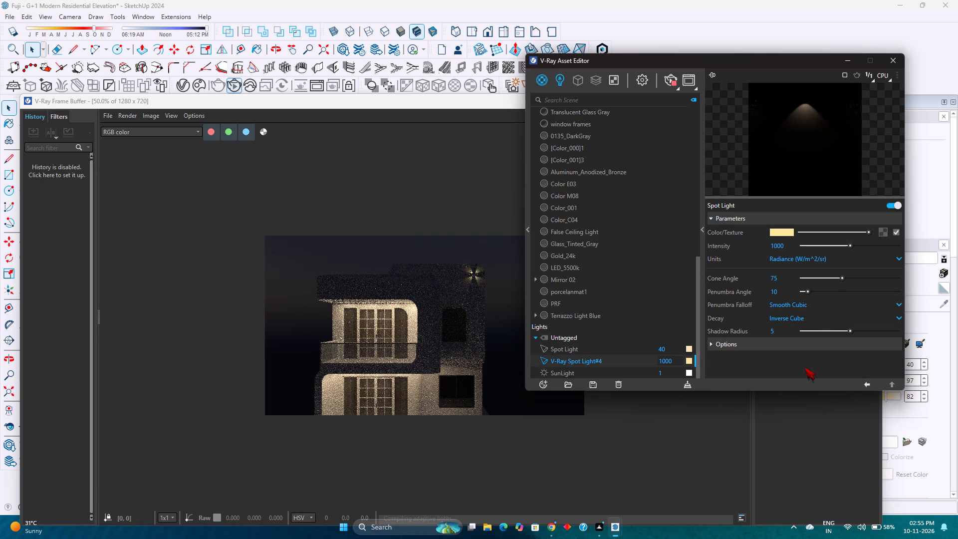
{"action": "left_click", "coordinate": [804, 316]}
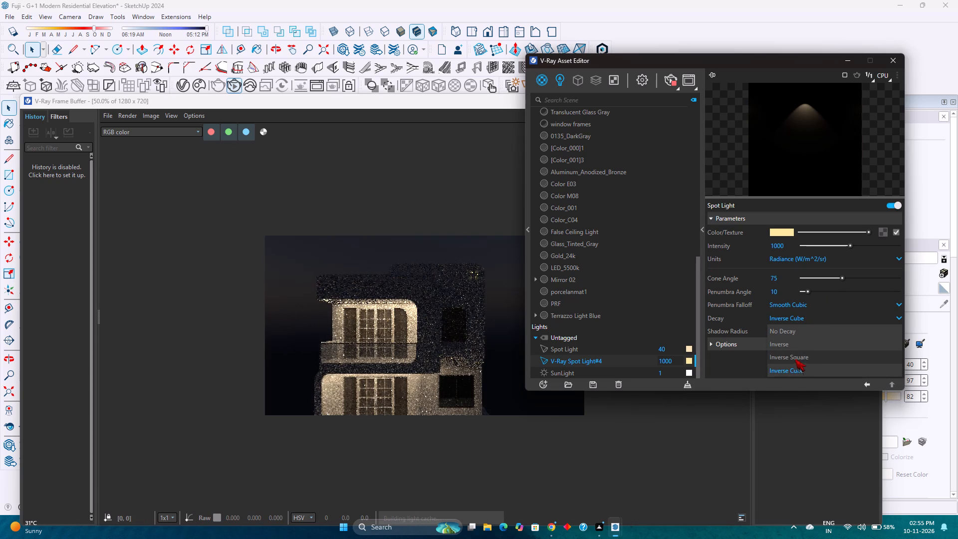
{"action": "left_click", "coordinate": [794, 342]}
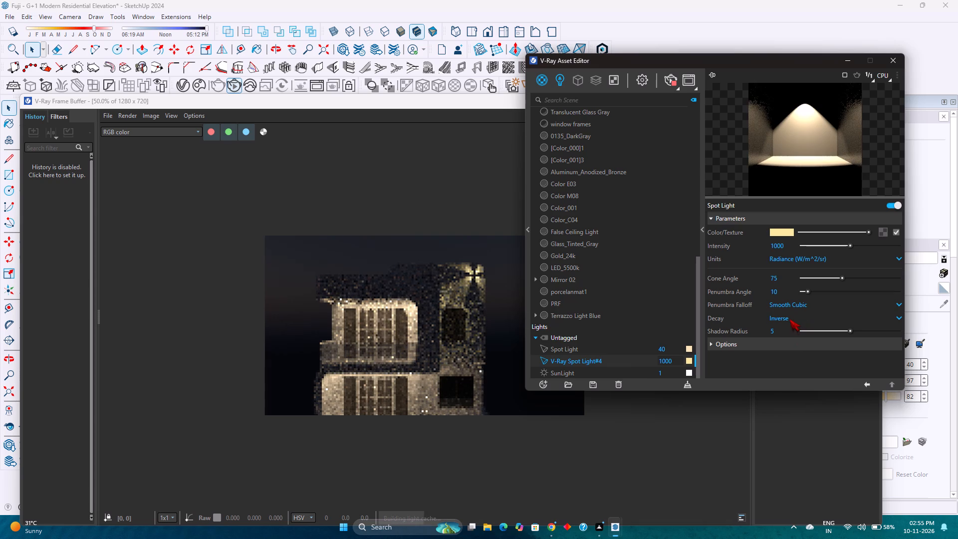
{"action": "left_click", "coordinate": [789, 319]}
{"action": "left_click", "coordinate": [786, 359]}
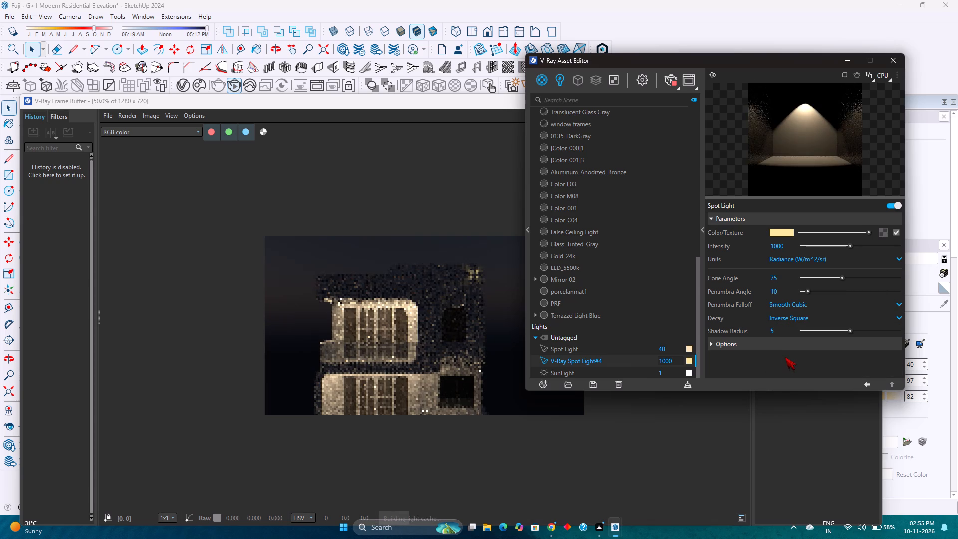
Set V-Ray Spot Light#4's intensity to 2000 and check the diamond light in the unobstructed interactive render.
{"action": "left_click_drag", "start_coordinate": [787, 245], "coordinate": [761, 250]}
{"action": "type", "text": "200"}
{"action": "key", "text": "Return"}
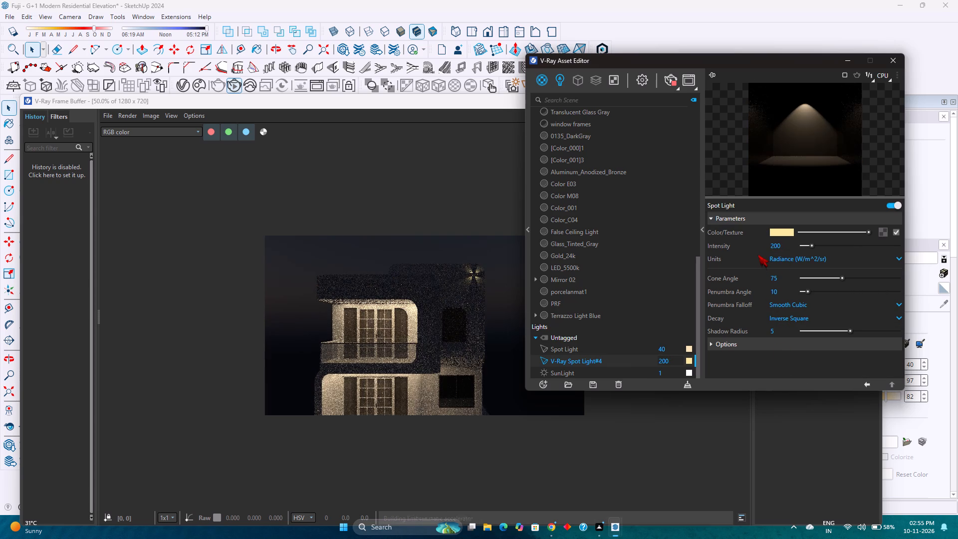
{"action": "left_click", "coordinate": [787, 249]}
{"action": "key", "text": "0"}
{"action": "key", "text": "Return"}
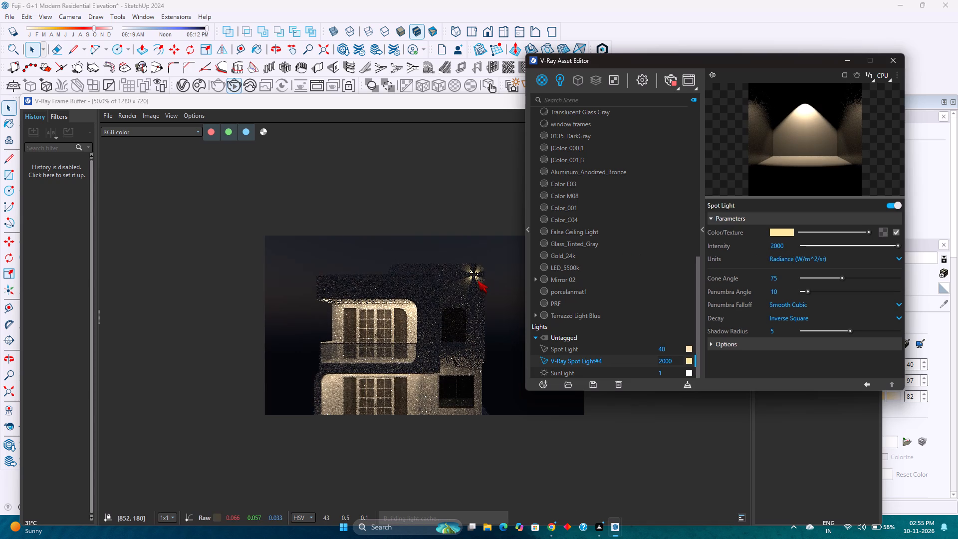
{"action": "scroll", "coordinate": [478, 280], "scroll_direction": "up", "scroll_amount": 3}
{"action": "scroll", "coordinate": [478, 280], "scroll_direction": "down", "scroll_amount": 3}
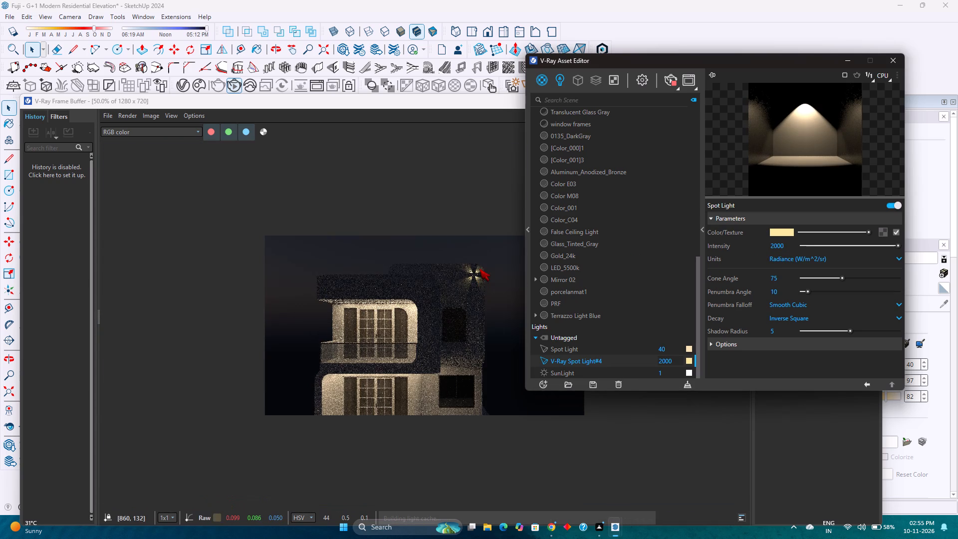
{"action": "scroll", "coordinate": [479, 269], "scroll_direction": "up", "scroll_amount": 1}
{"action": "scroll", "coordinate": [479, 269], "scroll_direction": "down", "scroll_amount": 1}
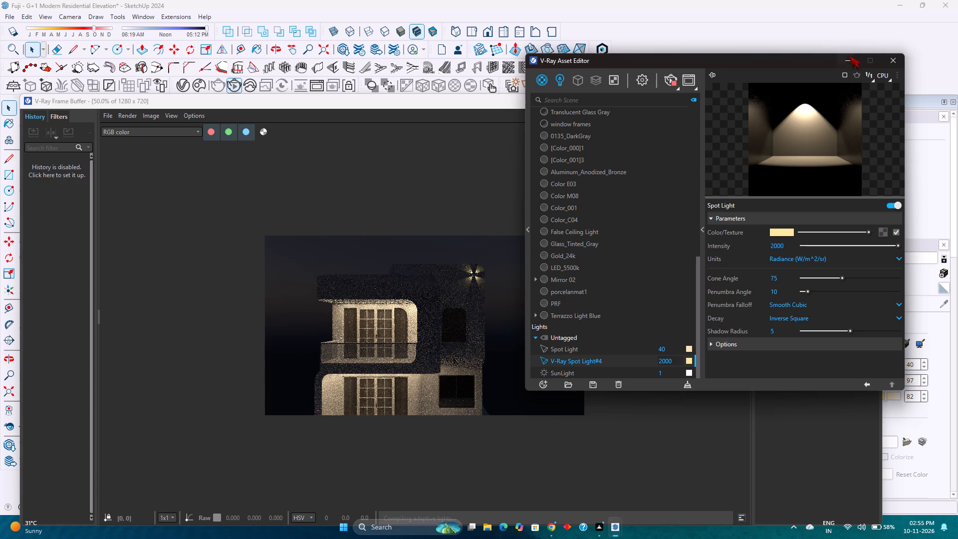
{"action": "left_click", "coordinate": [850, 57]}
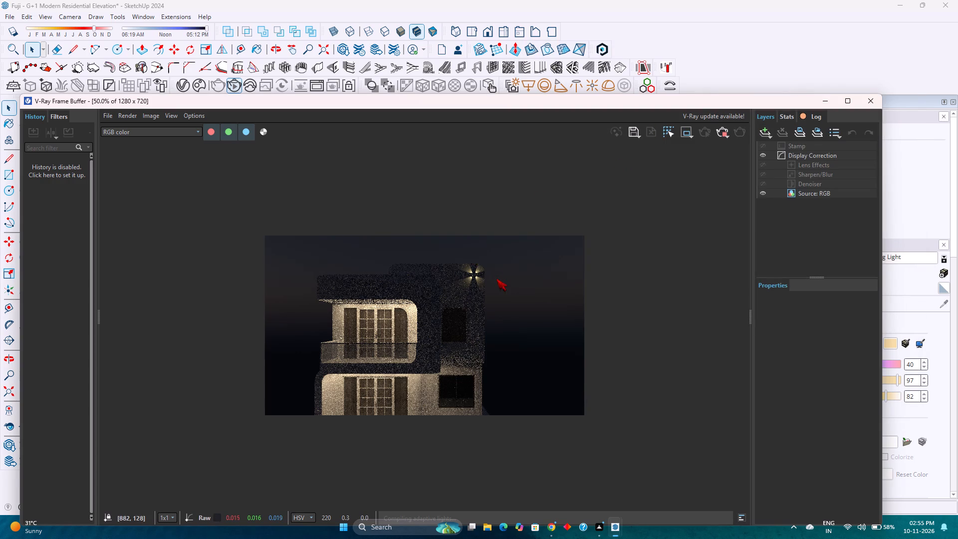
Move the diamond-shaped wall light group on the parapet straight down by 6 inches.
{"action": "scroll", "coordinate": [496, 278], "scroll_direction": "up", "scroll_amount": 2}
{"action": "scroll", "coordinate": [496, 278], "scroll_direction": "down", "scroll_amount": 1}
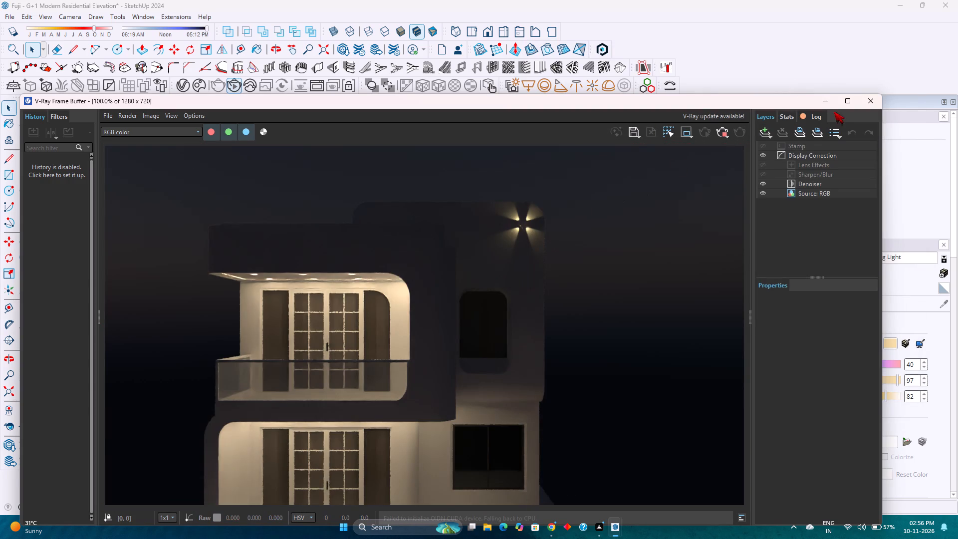
{"action": "left_click", "coordinate": [828, 104]}
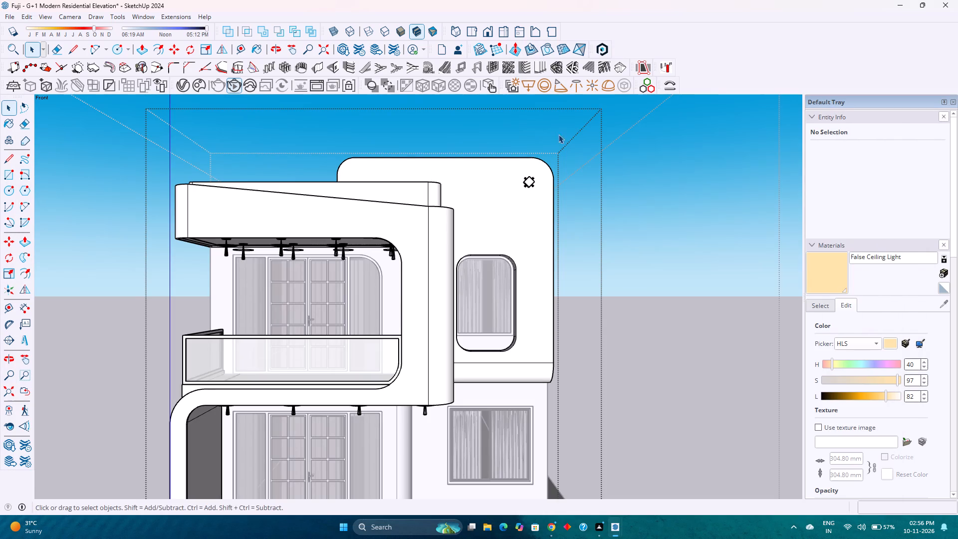
{"action": "scroll", "coordinate": [527, 181], "scroll_direction": "up", "scroll_amount": 16}
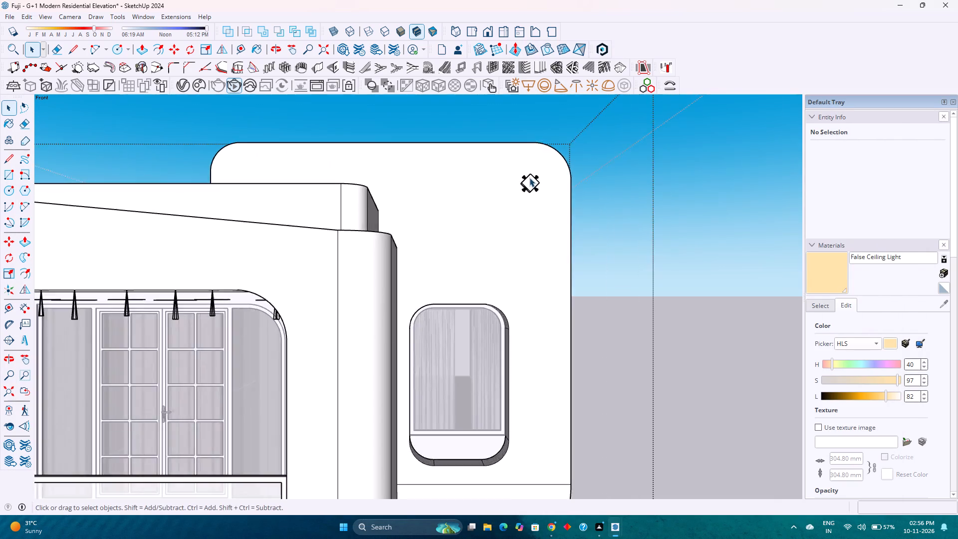
{"action": "scroll", "coordinate": [529, 178], "scroll_direction": "up", "scroll_amount": 8}
{"action": "middle_click_drag", "start_coordinate": [526, 182], "coordinate": [651, 345]}
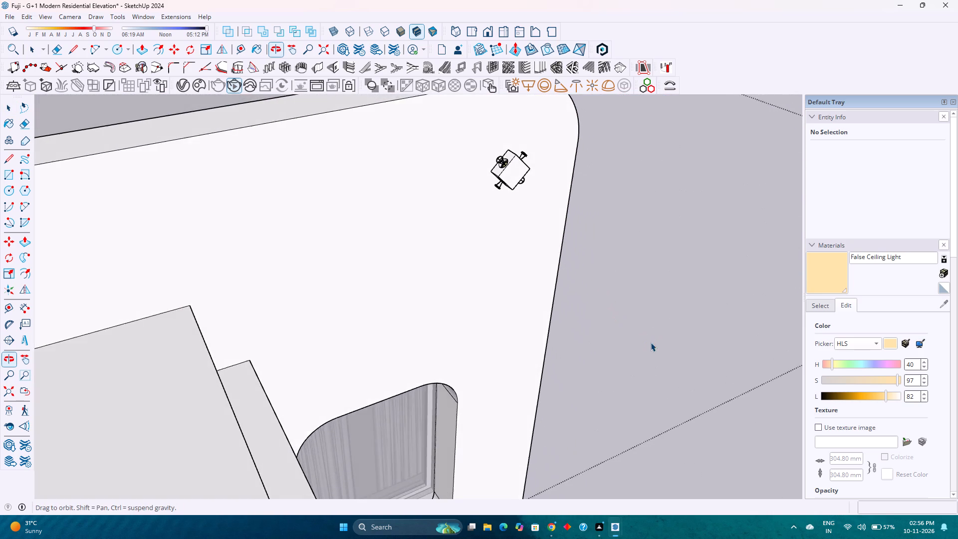
{"action": "scroll", "coordinate": [542, 190], "scroll_direction": "up", "scroll_amount": 1}
{"action": "left_click", "coordinate": [519, 168]}
{"action": "scroll", "coordinate": [533, 200], "scroll_direction": "down", "scroll_amount": 3}
{"action": "middle_click_drag", "start_coordinate": [534, 202], "coordinate": [410, 133]}
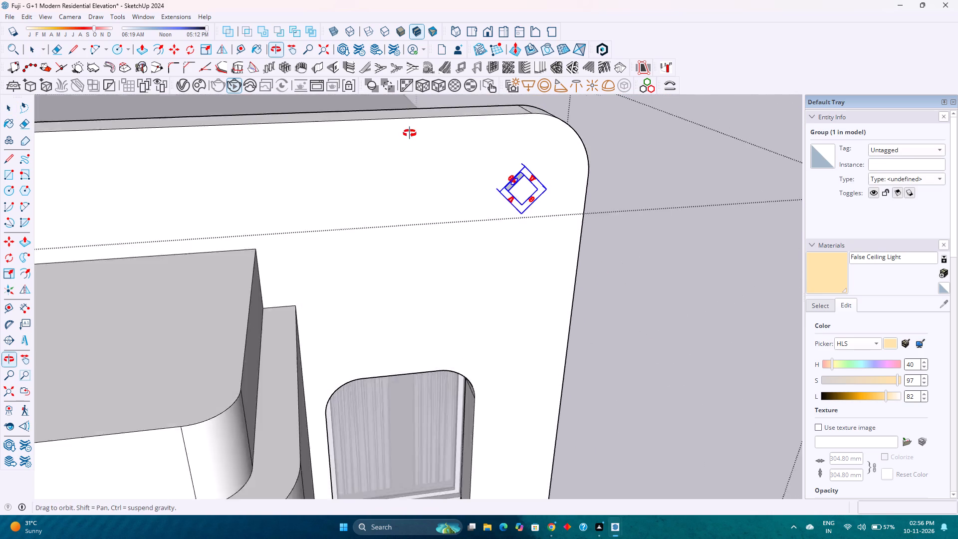
{"action": "middle_click_drag", "start_coordinate": [410, 133], "coordinate": [384, 116]}
{"action": "scroll", "coordinate": [517, 249], "scroll_direction": "up", "scroll_amount": 5}
{"action": "middle_click_drag", "start_coordinate": [474, 221], "coordinate": [391, 160]}
{"action": "middle_click", "coordinate": [391, 158]}
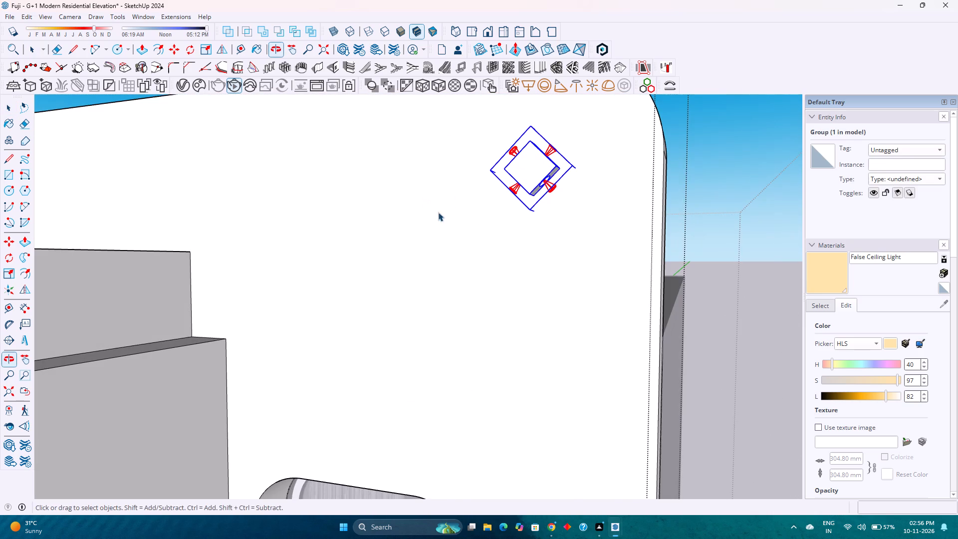
{"action": "key", "text": "m"}
{"action": "left_click", "coordinate": [534, 213]}
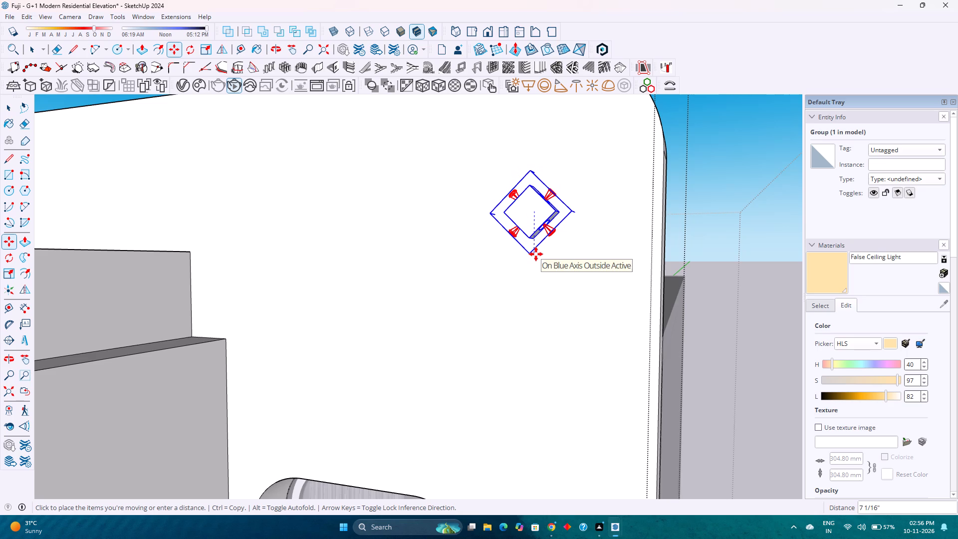
{"action": "key", "text": "6"}
{"action": "key", "text": "Return"}
Move the diamond wall light group 6 inches horizontally along the parapet face, away from its outer edge, and deselect it.
{"action": "scroll", "coordinate": [486, 240], "scroll_direction": "up", "scroll_amount": 1}
{"action": "middle_click_drag", "start_coordinate": [486, 240], "coordinate": [538, 262]}
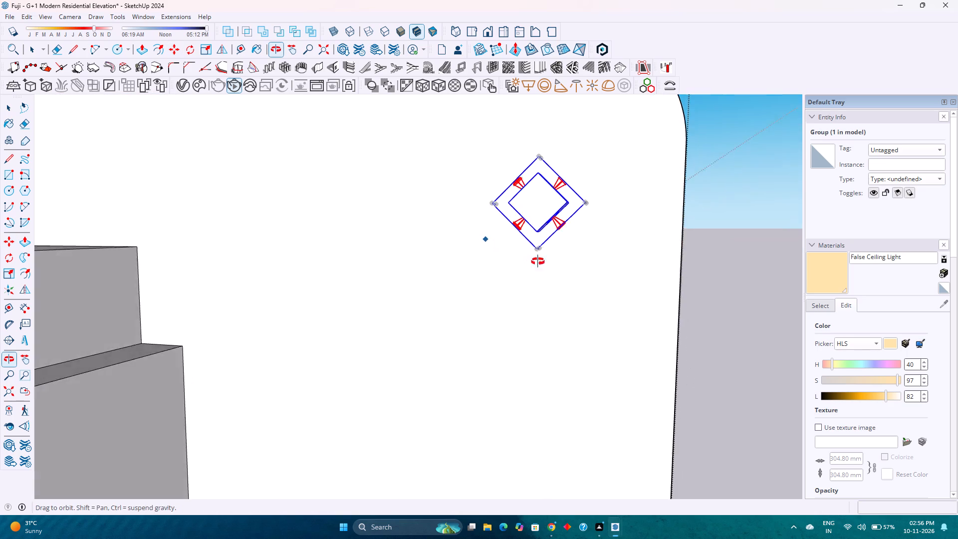
{"action": "middle_click_drag", "start_coordinate": [538, 262], "coordinate": [737, 313]}
{"action": "left_click", "coordinate": [479, 189]}
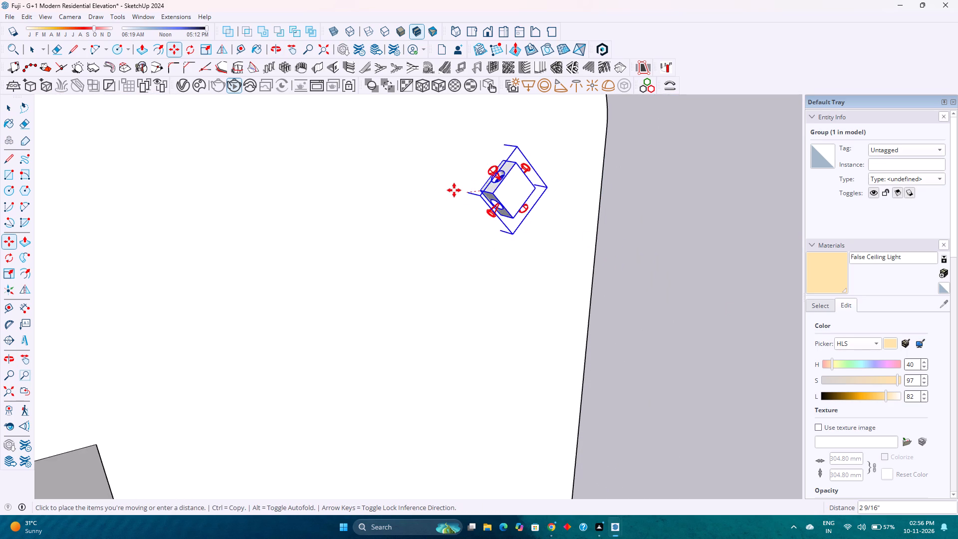
{"action": "key", "text": "6"}
{"action": "key", "text": "Return"}
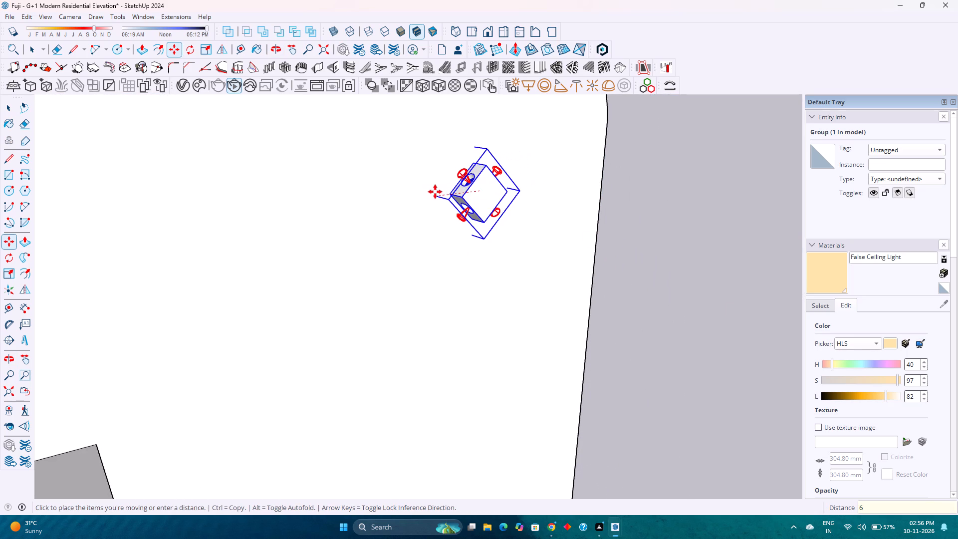
{"action": "scroll", "coordinate": [415, 207], "scroll_direction": "down", "scroll_amount": 8}
{"action": "middle_click_drag", "start_coordinate": [469, 233], "coordinate": [361, 224]}
{"action": "scroll", "coordinate": [361, 221], "scroll_direction": "down", "scroll_amount": 3}
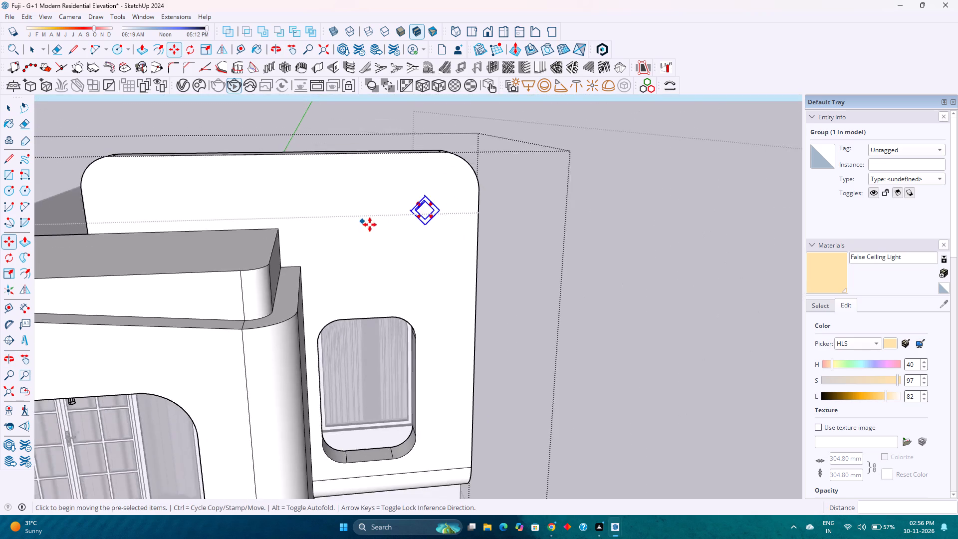
{"action": "scroll", "coordinate": [370, 225], "scroll_direction": "down", "scroll_amount": 6}
{"action": "middle_click_drag", "start_coordinate": [407, 247], "coordinate": [391, 200]}
{"action": "key", "text": "space"}
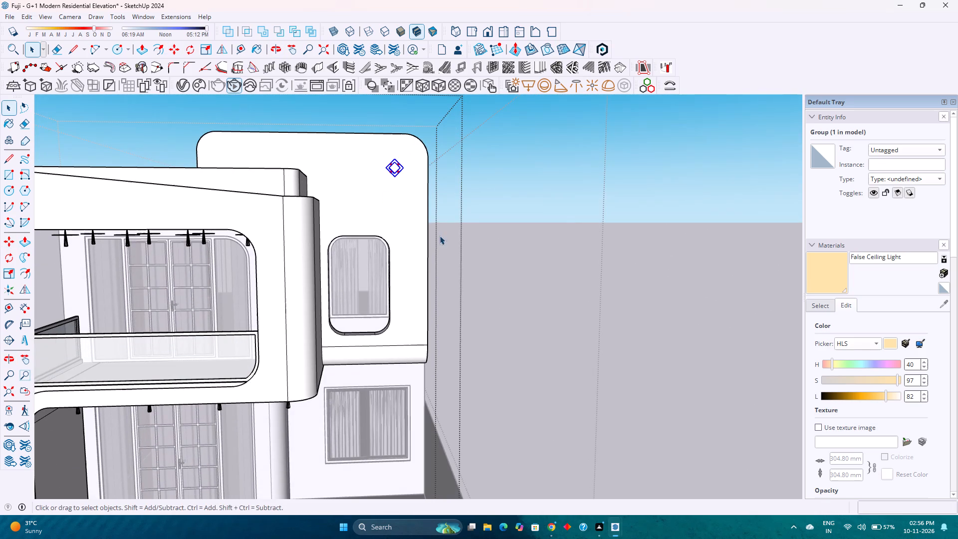
{"action": "left_click", "coordinate": [480, 240]}
Save the elevation model.
{"action": "scroll", "coordinate": [490, 252], "scroll_direction": "down", "scroll_amount": 5}
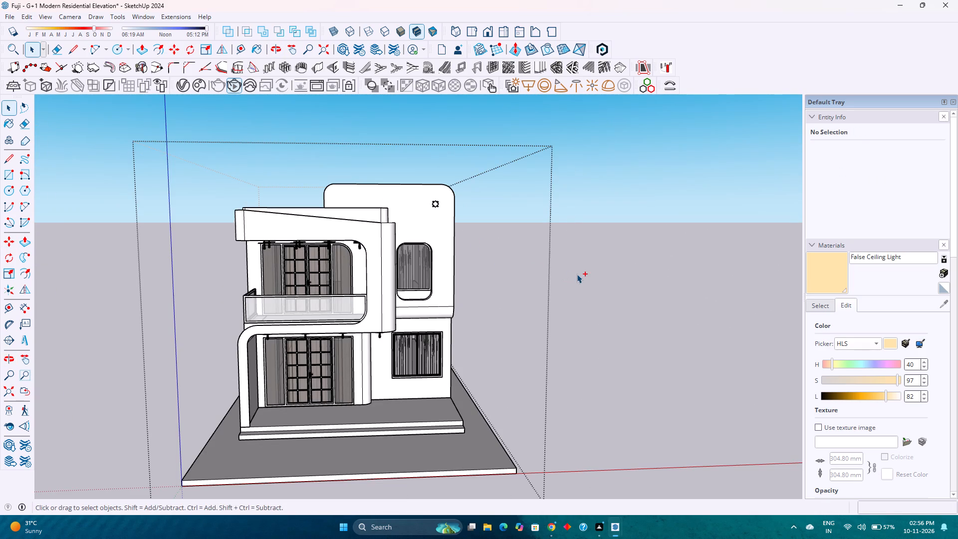
{"action": "key", "text": "ctrl+s"}
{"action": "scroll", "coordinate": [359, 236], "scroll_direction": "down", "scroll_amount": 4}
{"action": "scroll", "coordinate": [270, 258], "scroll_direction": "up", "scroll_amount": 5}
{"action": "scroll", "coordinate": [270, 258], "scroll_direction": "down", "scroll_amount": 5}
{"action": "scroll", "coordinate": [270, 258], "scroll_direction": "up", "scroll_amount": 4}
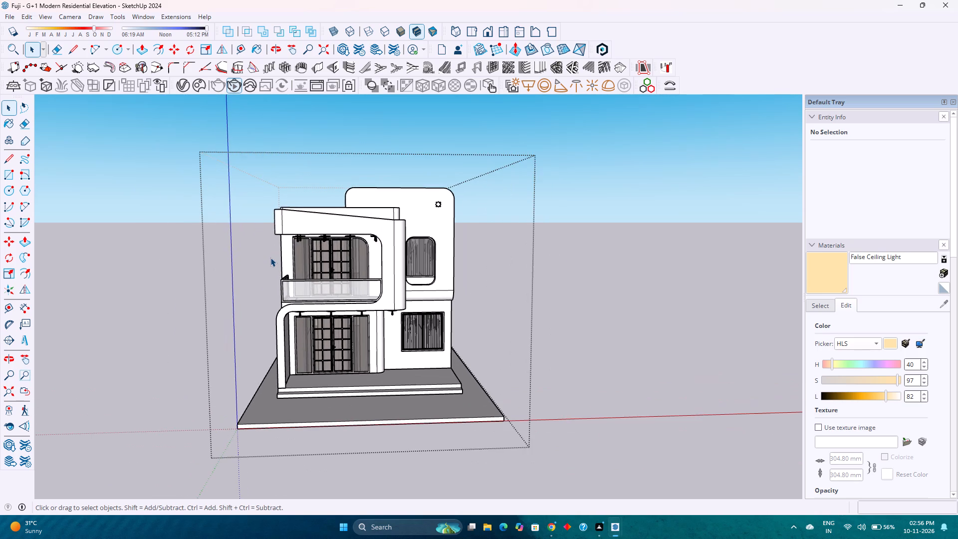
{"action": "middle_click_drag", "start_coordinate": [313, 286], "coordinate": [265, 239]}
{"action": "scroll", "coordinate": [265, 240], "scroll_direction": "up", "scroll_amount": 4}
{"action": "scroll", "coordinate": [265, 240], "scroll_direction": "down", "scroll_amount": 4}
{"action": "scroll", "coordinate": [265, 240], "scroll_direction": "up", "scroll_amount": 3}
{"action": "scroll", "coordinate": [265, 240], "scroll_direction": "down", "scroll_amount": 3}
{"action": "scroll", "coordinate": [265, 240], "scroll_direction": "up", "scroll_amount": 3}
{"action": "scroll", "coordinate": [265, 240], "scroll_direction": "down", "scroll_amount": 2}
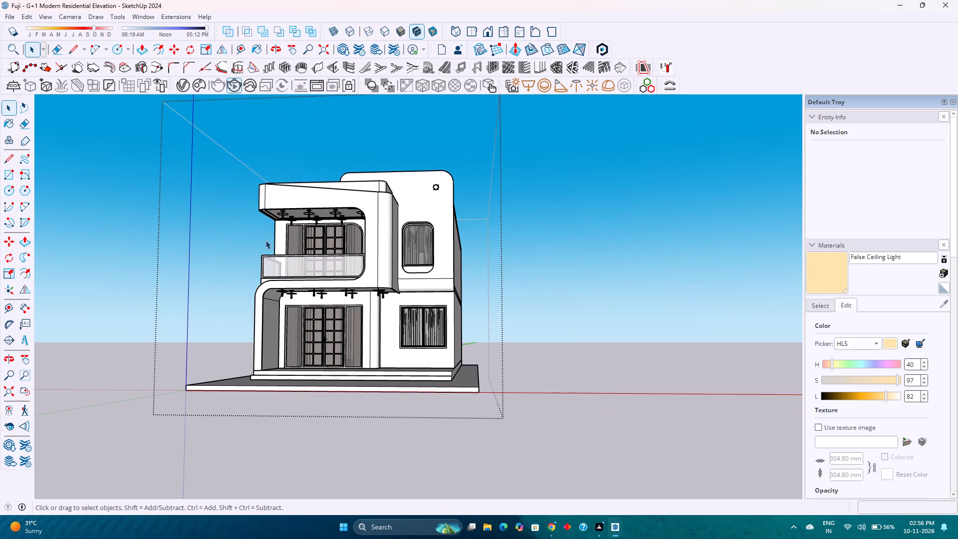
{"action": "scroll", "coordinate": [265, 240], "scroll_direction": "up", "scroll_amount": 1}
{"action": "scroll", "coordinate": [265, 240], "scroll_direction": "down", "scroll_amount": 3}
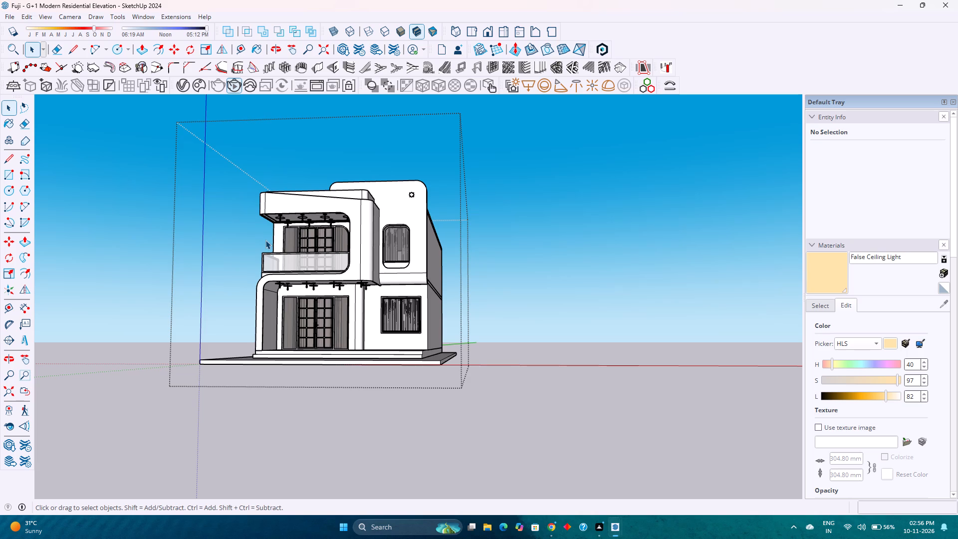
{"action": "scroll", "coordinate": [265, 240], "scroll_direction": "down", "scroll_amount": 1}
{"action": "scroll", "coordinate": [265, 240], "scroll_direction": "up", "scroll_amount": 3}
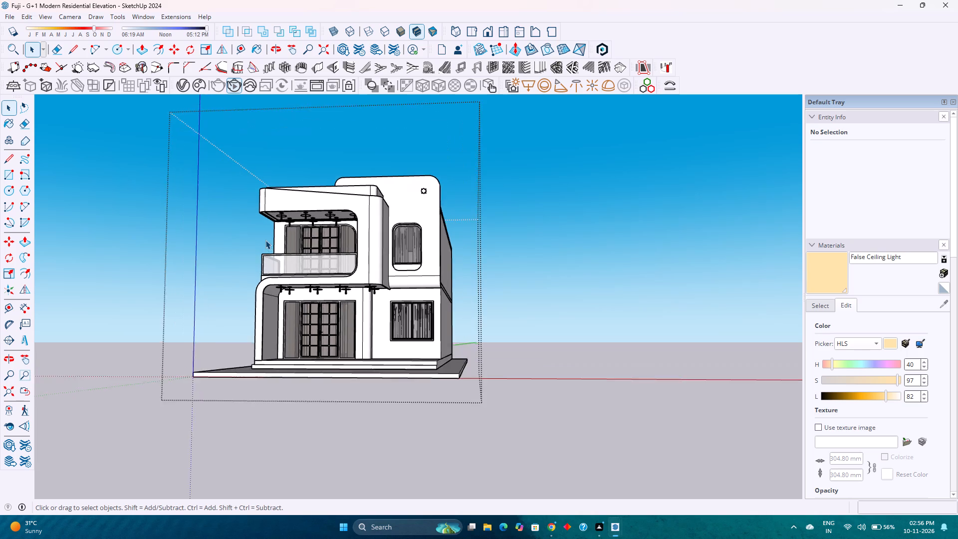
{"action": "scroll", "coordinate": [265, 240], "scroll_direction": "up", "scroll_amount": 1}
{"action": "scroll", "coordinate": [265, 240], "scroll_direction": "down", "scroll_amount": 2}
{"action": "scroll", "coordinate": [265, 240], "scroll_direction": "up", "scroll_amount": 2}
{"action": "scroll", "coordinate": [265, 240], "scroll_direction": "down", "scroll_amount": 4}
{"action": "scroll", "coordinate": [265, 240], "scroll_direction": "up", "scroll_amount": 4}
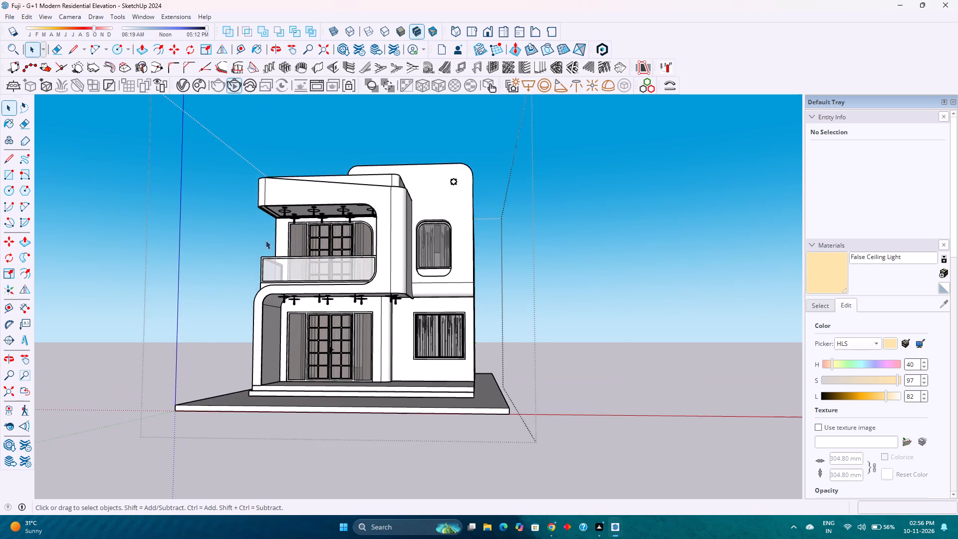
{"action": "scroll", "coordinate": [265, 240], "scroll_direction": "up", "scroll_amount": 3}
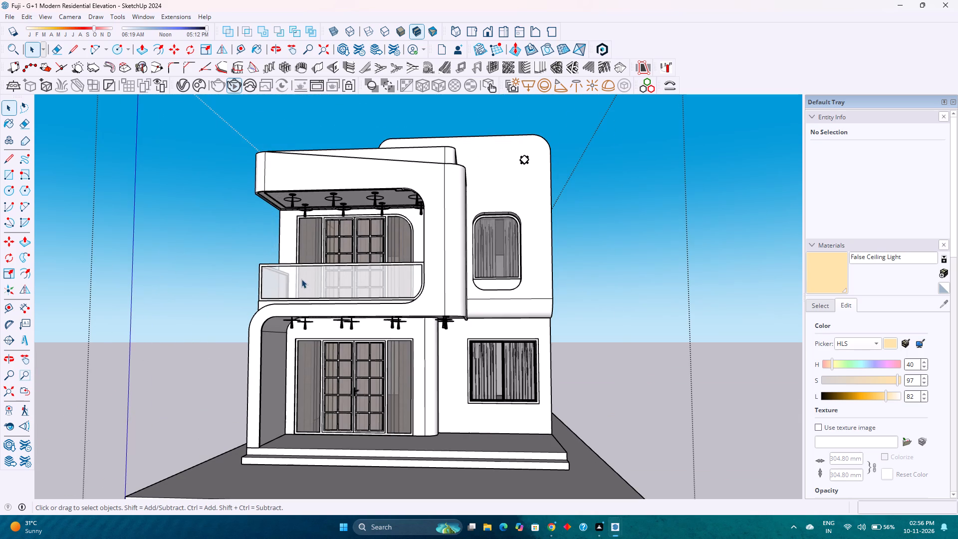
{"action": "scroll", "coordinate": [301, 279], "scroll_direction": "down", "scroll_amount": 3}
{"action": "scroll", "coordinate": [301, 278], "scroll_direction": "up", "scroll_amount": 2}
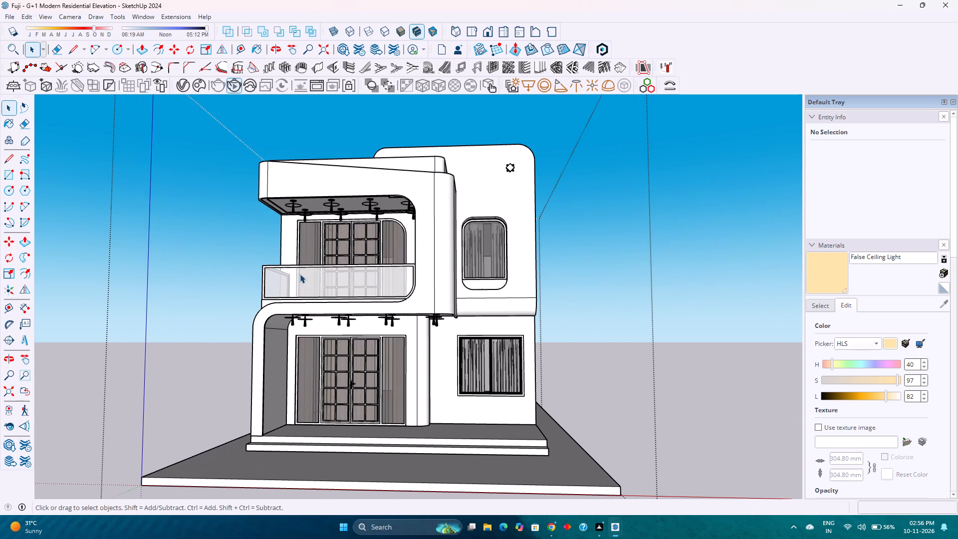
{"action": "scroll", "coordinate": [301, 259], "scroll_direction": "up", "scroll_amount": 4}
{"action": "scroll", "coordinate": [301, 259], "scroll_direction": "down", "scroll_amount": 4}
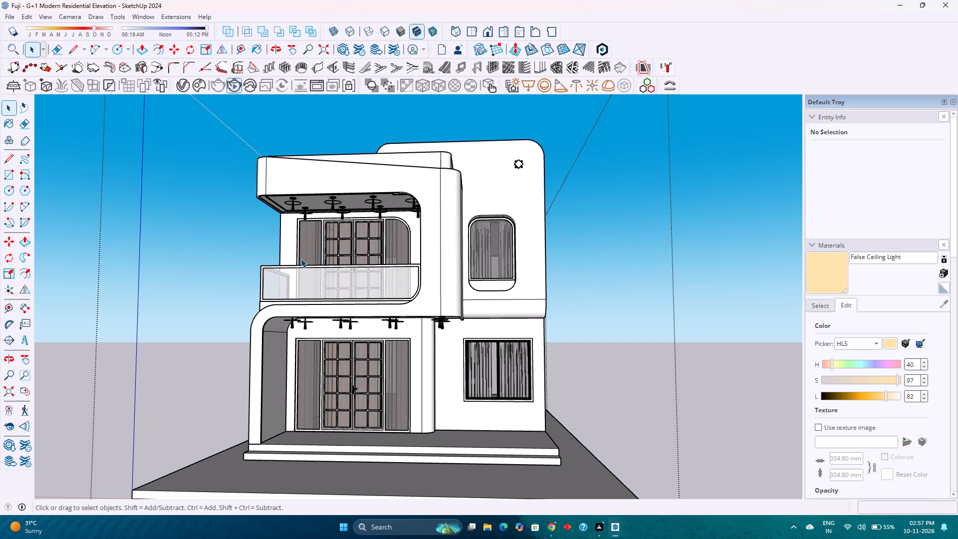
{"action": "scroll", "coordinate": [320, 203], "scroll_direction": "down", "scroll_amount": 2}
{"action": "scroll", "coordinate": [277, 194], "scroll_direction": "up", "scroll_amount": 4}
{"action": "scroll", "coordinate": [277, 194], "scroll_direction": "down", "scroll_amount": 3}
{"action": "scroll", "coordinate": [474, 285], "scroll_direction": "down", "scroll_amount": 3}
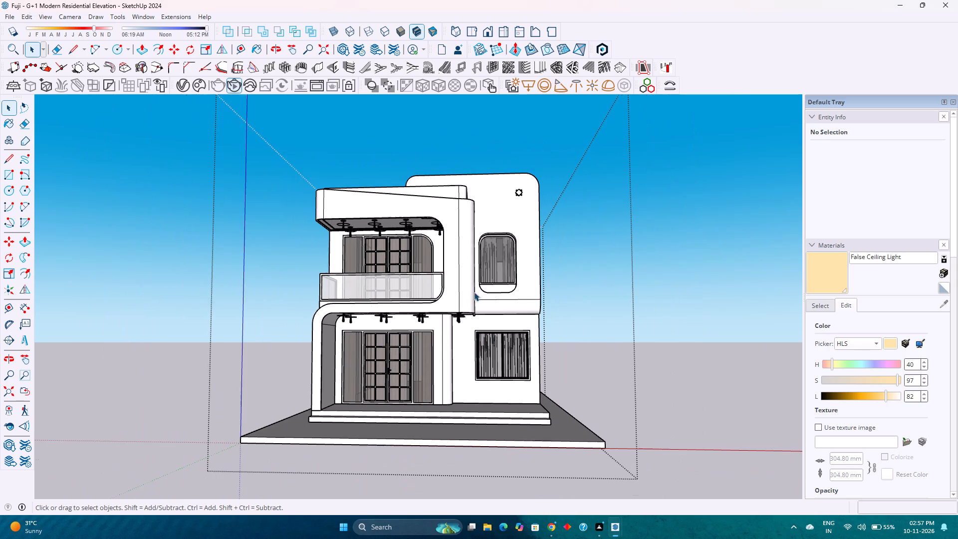
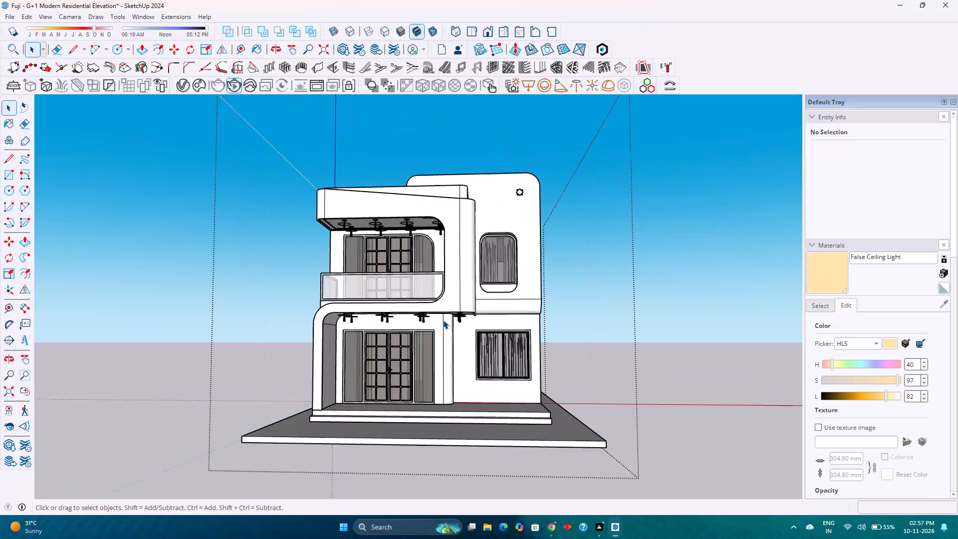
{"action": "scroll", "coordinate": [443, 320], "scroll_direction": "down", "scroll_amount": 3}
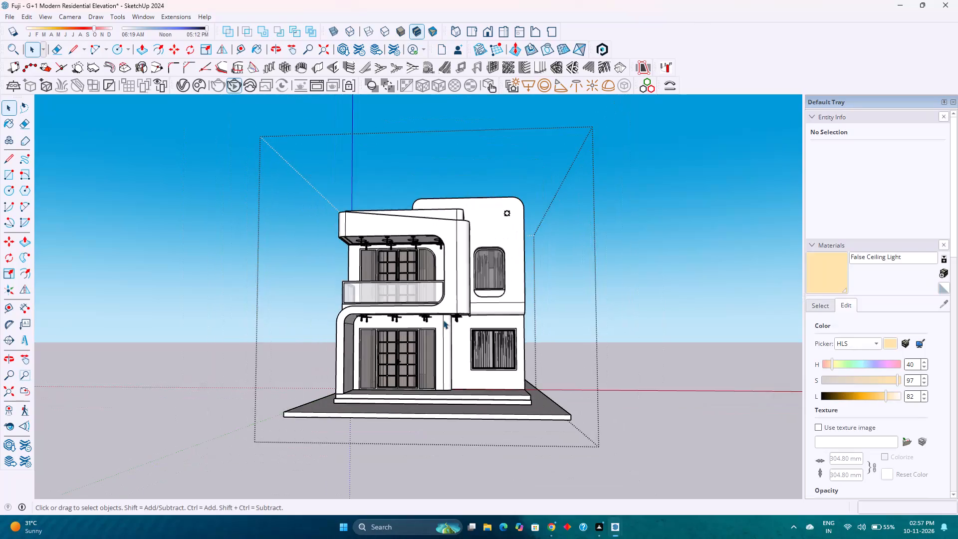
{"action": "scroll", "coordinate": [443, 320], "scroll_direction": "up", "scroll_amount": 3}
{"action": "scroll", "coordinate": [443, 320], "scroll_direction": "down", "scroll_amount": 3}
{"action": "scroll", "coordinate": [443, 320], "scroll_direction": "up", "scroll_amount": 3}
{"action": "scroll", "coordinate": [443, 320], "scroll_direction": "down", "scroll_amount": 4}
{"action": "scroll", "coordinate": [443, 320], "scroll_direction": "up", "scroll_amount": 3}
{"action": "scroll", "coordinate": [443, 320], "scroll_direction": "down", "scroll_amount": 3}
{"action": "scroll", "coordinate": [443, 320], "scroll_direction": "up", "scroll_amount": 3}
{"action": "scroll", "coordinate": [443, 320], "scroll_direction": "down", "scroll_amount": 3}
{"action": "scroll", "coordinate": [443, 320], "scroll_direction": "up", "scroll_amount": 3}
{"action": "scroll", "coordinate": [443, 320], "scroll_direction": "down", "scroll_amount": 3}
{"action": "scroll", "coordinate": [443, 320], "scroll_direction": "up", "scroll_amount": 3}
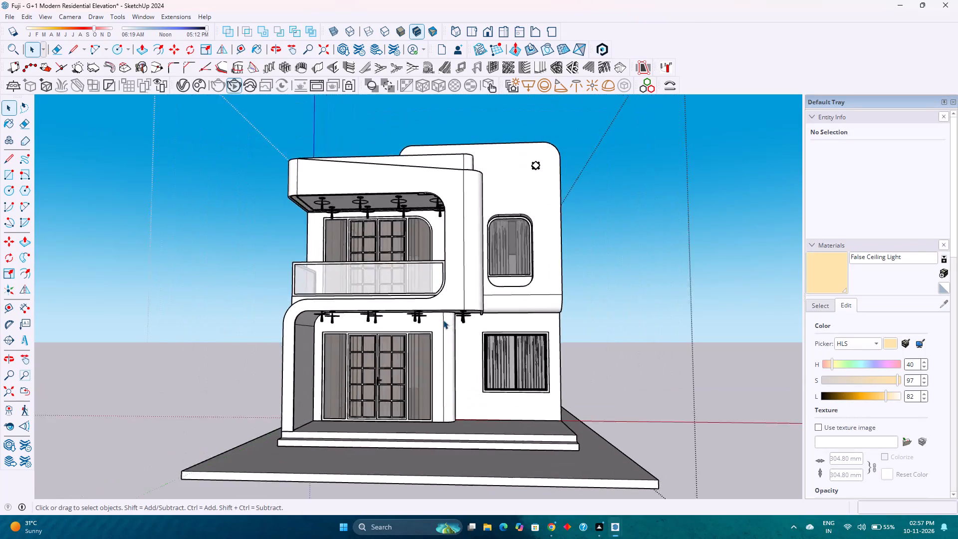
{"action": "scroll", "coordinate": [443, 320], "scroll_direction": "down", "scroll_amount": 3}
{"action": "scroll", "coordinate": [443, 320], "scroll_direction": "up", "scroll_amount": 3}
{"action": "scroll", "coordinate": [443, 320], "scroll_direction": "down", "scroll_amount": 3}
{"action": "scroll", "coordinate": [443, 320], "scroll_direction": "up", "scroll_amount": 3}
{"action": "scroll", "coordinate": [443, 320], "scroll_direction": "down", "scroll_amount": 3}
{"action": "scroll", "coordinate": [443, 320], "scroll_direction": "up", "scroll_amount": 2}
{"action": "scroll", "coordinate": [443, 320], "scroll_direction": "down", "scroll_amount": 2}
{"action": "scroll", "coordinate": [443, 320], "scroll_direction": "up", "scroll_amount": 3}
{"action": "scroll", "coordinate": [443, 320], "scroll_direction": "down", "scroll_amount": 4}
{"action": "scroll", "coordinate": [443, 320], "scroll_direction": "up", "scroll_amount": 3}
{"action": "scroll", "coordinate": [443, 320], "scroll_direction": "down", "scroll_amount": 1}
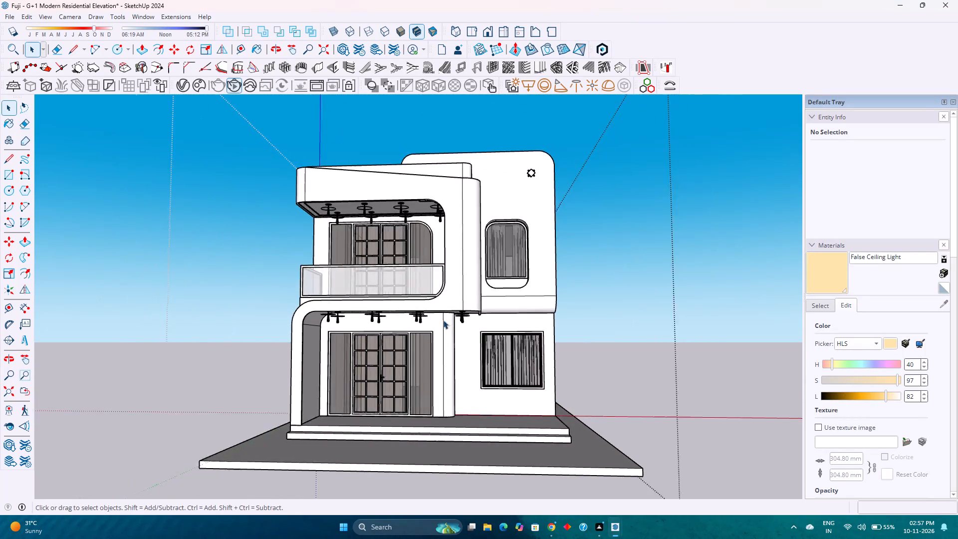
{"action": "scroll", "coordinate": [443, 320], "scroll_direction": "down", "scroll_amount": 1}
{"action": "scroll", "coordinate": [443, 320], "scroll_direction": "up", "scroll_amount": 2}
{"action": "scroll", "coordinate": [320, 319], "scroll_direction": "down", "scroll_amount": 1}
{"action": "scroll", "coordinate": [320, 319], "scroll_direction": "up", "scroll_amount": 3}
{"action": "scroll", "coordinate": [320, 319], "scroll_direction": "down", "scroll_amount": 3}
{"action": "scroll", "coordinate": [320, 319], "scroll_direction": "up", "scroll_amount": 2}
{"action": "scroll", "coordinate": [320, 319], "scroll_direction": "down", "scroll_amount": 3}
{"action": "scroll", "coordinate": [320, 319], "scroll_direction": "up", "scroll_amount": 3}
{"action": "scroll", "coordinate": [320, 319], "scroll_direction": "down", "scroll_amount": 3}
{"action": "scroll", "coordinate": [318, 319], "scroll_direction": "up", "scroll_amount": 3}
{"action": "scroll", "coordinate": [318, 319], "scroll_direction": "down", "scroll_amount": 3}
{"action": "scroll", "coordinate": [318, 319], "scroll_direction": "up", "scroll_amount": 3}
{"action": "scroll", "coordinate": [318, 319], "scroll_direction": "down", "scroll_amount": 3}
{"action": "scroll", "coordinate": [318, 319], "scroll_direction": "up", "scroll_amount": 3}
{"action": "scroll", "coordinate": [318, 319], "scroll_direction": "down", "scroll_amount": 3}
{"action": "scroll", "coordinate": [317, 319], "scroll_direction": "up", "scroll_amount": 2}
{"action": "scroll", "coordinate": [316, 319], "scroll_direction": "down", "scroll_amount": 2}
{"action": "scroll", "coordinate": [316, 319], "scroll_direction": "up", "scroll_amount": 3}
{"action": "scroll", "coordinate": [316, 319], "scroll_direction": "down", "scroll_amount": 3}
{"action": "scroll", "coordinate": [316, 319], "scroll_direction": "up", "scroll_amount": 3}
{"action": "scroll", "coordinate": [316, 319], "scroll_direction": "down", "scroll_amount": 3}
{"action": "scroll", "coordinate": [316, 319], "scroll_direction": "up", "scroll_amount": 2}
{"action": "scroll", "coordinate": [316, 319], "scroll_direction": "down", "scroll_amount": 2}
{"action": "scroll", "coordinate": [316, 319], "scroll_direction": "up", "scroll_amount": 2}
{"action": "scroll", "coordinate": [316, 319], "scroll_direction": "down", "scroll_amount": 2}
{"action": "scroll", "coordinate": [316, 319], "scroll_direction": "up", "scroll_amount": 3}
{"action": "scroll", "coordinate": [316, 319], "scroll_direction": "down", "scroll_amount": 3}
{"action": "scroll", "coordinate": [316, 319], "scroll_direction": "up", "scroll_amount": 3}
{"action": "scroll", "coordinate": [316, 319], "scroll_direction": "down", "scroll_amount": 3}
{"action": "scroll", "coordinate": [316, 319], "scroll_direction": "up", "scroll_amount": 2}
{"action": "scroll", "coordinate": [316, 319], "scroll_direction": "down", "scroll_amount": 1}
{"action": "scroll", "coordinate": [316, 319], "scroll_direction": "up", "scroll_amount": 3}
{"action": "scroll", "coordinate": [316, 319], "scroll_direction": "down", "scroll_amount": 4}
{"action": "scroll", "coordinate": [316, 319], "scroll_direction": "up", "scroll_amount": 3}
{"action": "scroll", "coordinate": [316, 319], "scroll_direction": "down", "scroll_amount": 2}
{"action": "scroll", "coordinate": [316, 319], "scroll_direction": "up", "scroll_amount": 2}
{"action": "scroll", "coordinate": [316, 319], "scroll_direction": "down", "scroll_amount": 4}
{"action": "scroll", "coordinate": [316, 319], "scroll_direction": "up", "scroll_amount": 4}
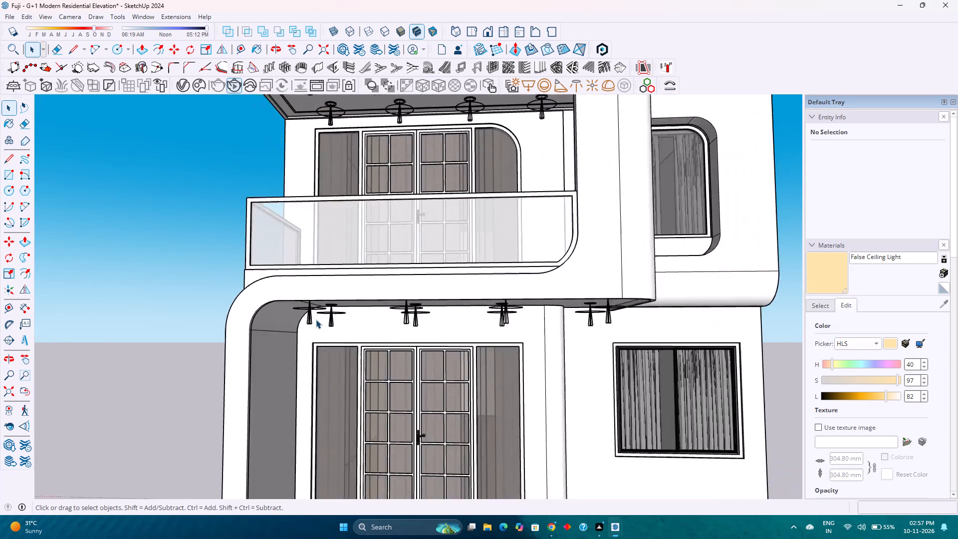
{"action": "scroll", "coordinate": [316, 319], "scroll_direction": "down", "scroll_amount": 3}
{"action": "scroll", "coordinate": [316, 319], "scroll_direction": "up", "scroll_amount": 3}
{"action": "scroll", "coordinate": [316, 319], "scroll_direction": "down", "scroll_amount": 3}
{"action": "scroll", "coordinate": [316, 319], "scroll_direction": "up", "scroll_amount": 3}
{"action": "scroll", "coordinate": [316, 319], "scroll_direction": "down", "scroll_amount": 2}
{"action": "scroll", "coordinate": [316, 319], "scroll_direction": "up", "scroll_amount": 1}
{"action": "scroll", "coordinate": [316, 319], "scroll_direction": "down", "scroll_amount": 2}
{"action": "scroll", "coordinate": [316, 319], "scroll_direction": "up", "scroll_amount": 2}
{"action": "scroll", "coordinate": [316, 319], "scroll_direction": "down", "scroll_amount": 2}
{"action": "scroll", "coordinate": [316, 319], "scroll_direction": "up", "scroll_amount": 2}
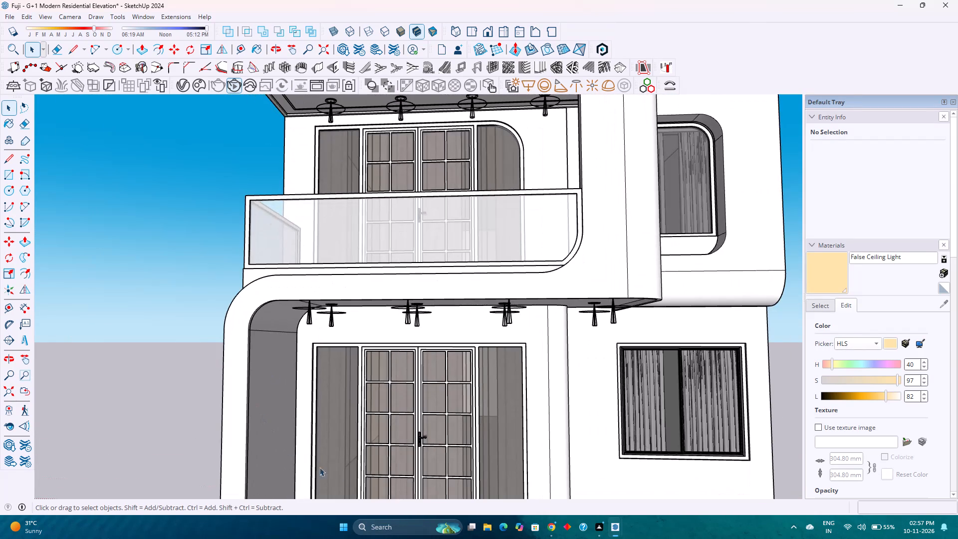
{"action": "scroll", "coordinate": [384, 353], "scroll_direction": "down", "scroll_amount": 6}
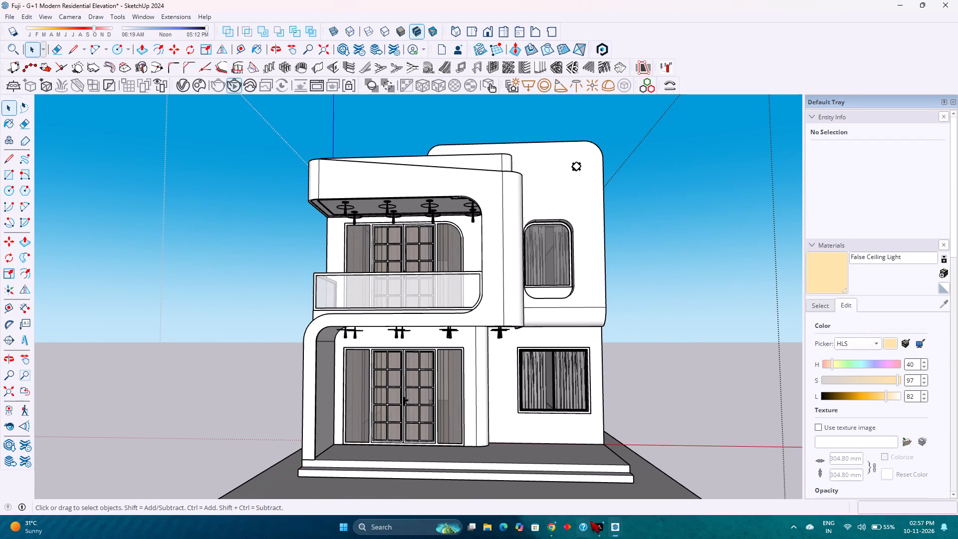
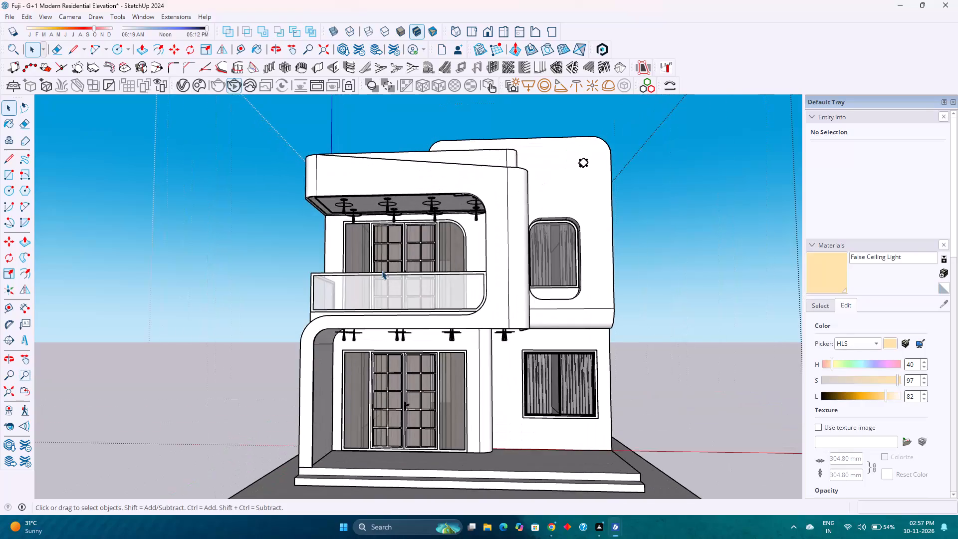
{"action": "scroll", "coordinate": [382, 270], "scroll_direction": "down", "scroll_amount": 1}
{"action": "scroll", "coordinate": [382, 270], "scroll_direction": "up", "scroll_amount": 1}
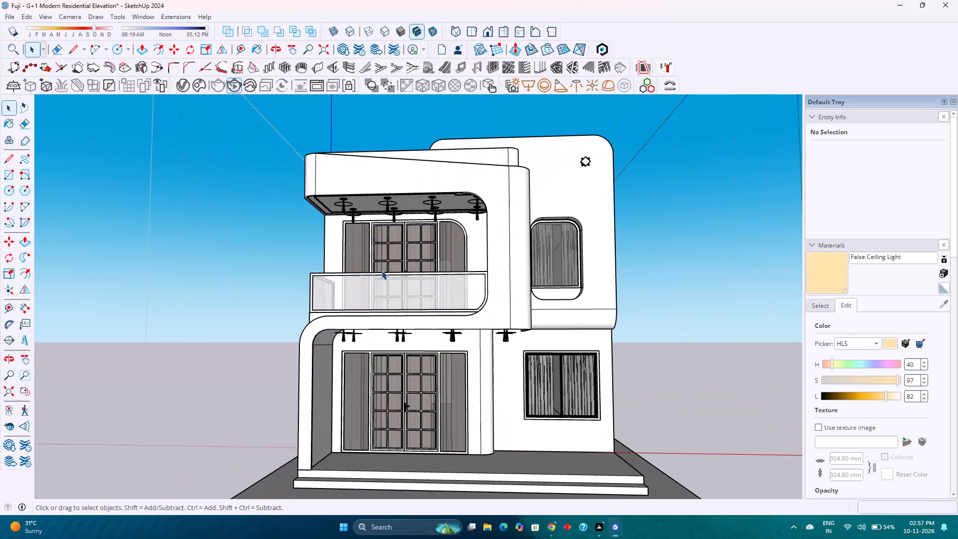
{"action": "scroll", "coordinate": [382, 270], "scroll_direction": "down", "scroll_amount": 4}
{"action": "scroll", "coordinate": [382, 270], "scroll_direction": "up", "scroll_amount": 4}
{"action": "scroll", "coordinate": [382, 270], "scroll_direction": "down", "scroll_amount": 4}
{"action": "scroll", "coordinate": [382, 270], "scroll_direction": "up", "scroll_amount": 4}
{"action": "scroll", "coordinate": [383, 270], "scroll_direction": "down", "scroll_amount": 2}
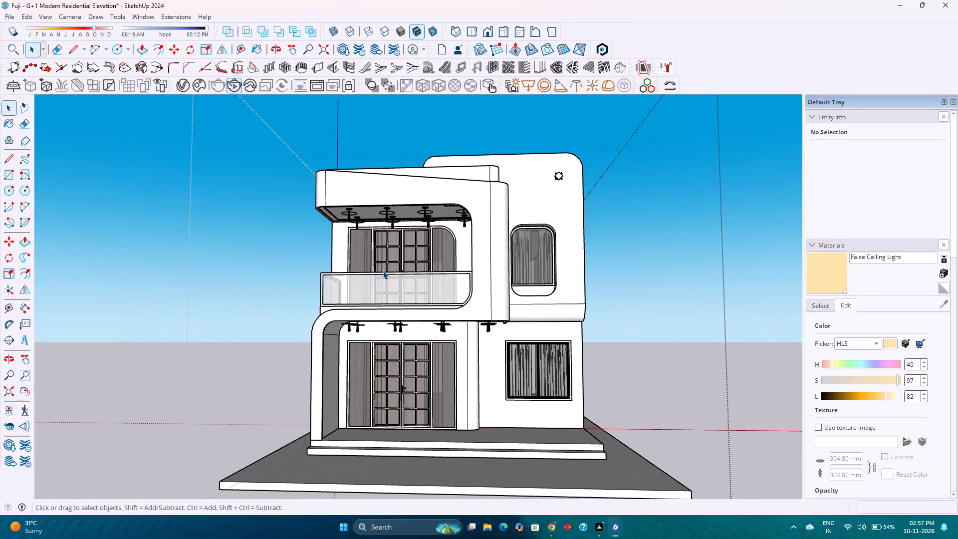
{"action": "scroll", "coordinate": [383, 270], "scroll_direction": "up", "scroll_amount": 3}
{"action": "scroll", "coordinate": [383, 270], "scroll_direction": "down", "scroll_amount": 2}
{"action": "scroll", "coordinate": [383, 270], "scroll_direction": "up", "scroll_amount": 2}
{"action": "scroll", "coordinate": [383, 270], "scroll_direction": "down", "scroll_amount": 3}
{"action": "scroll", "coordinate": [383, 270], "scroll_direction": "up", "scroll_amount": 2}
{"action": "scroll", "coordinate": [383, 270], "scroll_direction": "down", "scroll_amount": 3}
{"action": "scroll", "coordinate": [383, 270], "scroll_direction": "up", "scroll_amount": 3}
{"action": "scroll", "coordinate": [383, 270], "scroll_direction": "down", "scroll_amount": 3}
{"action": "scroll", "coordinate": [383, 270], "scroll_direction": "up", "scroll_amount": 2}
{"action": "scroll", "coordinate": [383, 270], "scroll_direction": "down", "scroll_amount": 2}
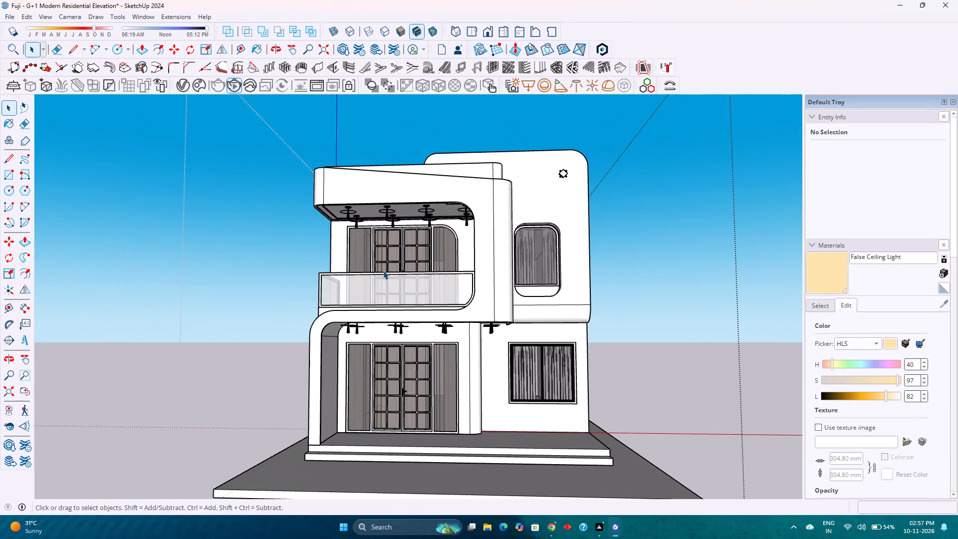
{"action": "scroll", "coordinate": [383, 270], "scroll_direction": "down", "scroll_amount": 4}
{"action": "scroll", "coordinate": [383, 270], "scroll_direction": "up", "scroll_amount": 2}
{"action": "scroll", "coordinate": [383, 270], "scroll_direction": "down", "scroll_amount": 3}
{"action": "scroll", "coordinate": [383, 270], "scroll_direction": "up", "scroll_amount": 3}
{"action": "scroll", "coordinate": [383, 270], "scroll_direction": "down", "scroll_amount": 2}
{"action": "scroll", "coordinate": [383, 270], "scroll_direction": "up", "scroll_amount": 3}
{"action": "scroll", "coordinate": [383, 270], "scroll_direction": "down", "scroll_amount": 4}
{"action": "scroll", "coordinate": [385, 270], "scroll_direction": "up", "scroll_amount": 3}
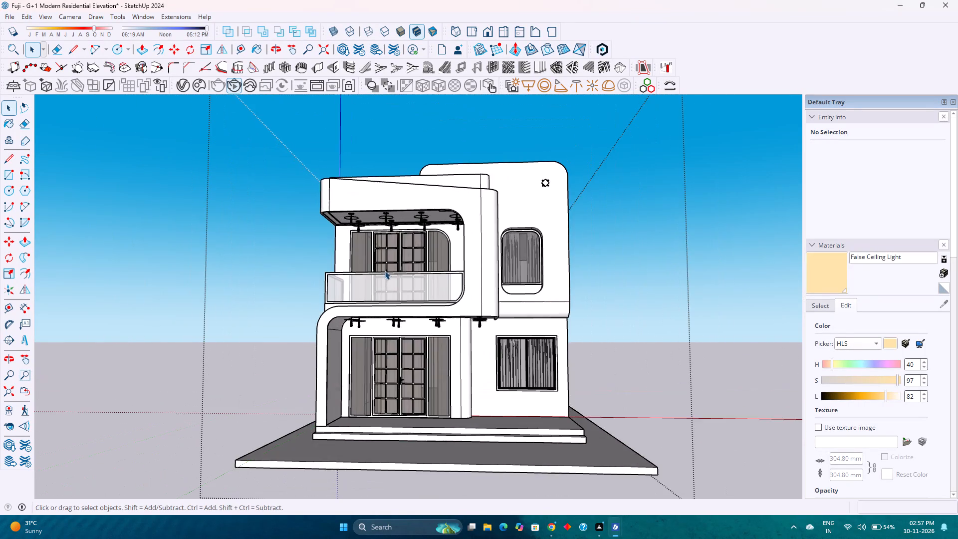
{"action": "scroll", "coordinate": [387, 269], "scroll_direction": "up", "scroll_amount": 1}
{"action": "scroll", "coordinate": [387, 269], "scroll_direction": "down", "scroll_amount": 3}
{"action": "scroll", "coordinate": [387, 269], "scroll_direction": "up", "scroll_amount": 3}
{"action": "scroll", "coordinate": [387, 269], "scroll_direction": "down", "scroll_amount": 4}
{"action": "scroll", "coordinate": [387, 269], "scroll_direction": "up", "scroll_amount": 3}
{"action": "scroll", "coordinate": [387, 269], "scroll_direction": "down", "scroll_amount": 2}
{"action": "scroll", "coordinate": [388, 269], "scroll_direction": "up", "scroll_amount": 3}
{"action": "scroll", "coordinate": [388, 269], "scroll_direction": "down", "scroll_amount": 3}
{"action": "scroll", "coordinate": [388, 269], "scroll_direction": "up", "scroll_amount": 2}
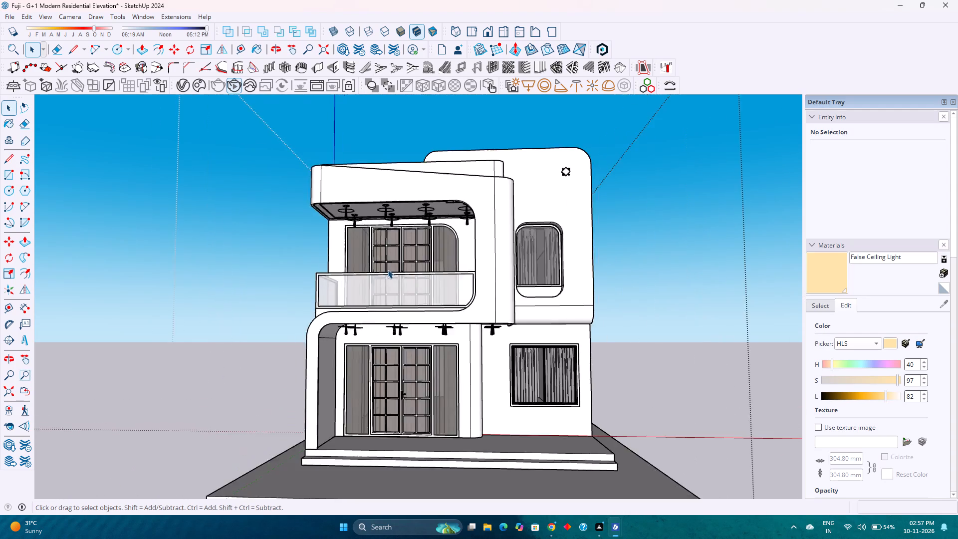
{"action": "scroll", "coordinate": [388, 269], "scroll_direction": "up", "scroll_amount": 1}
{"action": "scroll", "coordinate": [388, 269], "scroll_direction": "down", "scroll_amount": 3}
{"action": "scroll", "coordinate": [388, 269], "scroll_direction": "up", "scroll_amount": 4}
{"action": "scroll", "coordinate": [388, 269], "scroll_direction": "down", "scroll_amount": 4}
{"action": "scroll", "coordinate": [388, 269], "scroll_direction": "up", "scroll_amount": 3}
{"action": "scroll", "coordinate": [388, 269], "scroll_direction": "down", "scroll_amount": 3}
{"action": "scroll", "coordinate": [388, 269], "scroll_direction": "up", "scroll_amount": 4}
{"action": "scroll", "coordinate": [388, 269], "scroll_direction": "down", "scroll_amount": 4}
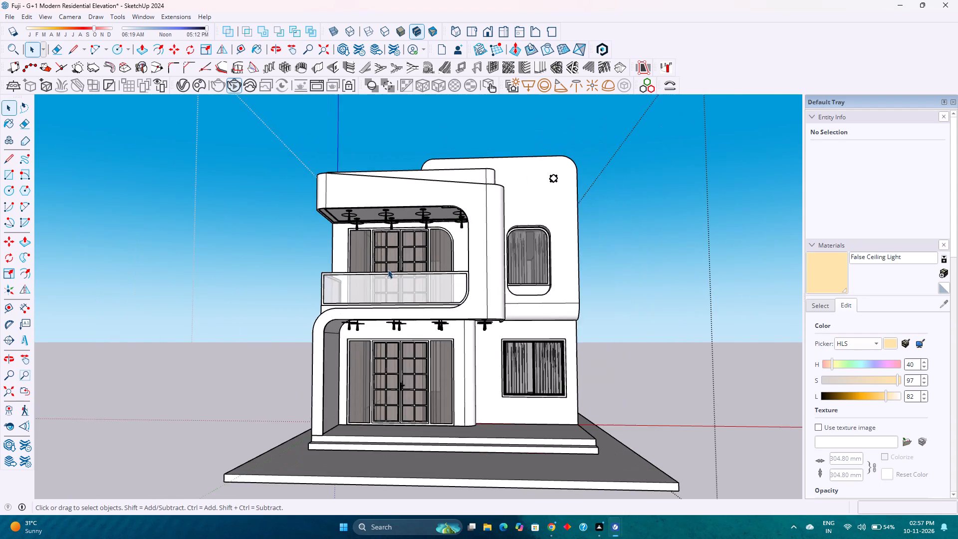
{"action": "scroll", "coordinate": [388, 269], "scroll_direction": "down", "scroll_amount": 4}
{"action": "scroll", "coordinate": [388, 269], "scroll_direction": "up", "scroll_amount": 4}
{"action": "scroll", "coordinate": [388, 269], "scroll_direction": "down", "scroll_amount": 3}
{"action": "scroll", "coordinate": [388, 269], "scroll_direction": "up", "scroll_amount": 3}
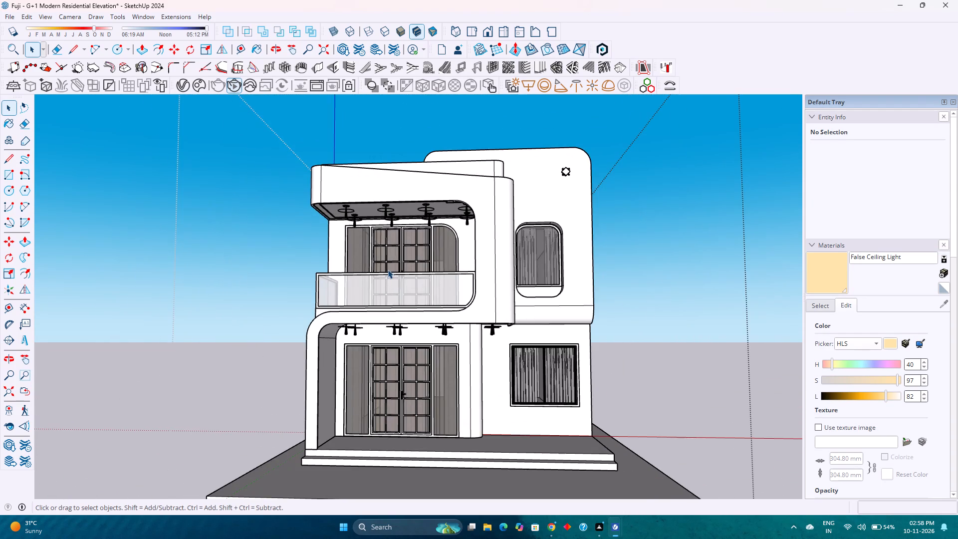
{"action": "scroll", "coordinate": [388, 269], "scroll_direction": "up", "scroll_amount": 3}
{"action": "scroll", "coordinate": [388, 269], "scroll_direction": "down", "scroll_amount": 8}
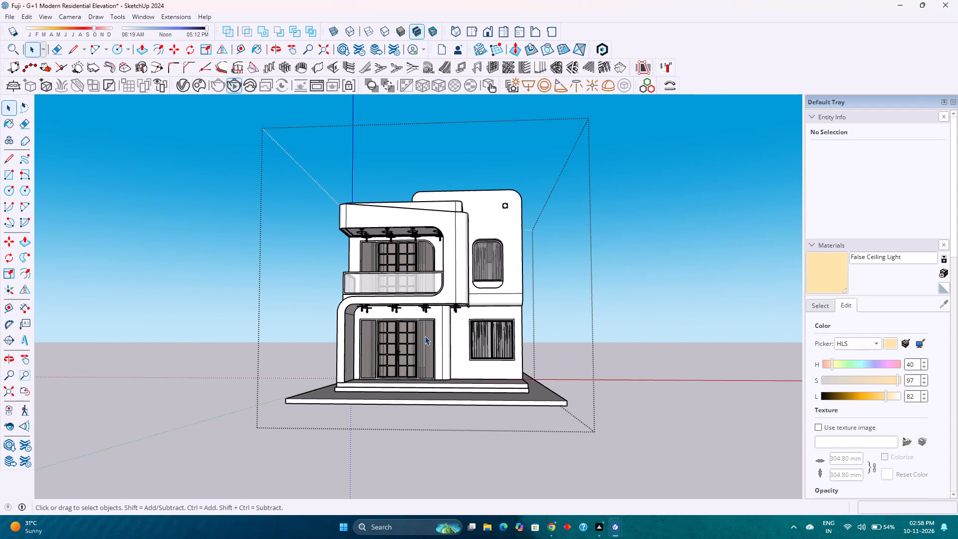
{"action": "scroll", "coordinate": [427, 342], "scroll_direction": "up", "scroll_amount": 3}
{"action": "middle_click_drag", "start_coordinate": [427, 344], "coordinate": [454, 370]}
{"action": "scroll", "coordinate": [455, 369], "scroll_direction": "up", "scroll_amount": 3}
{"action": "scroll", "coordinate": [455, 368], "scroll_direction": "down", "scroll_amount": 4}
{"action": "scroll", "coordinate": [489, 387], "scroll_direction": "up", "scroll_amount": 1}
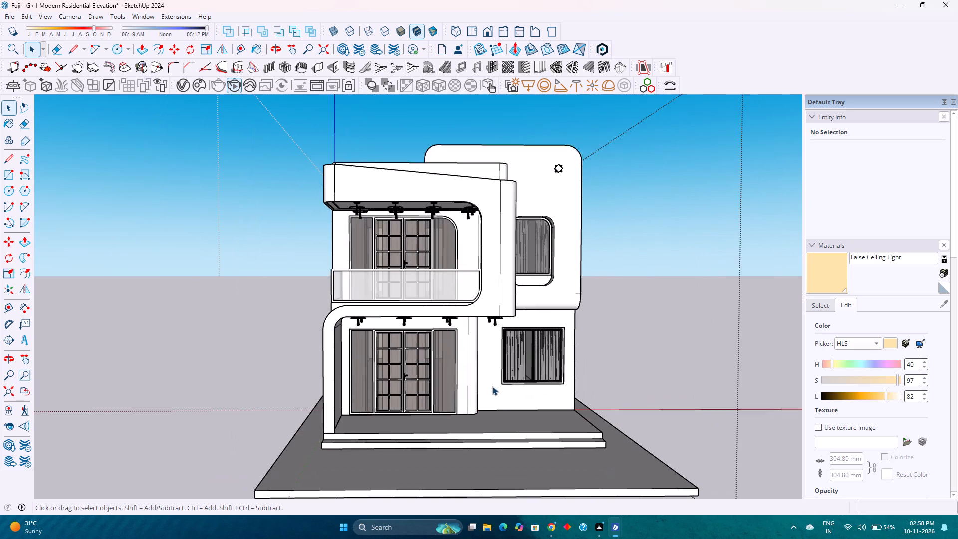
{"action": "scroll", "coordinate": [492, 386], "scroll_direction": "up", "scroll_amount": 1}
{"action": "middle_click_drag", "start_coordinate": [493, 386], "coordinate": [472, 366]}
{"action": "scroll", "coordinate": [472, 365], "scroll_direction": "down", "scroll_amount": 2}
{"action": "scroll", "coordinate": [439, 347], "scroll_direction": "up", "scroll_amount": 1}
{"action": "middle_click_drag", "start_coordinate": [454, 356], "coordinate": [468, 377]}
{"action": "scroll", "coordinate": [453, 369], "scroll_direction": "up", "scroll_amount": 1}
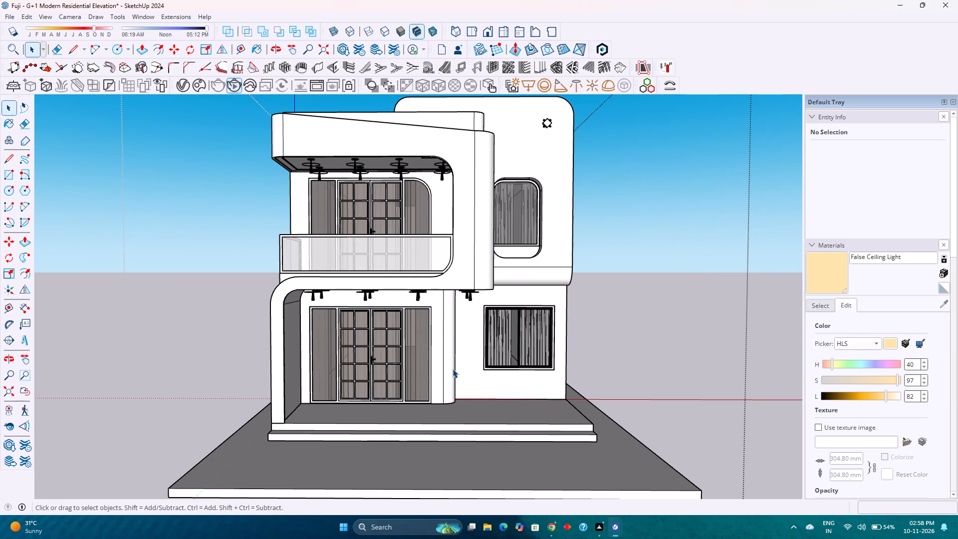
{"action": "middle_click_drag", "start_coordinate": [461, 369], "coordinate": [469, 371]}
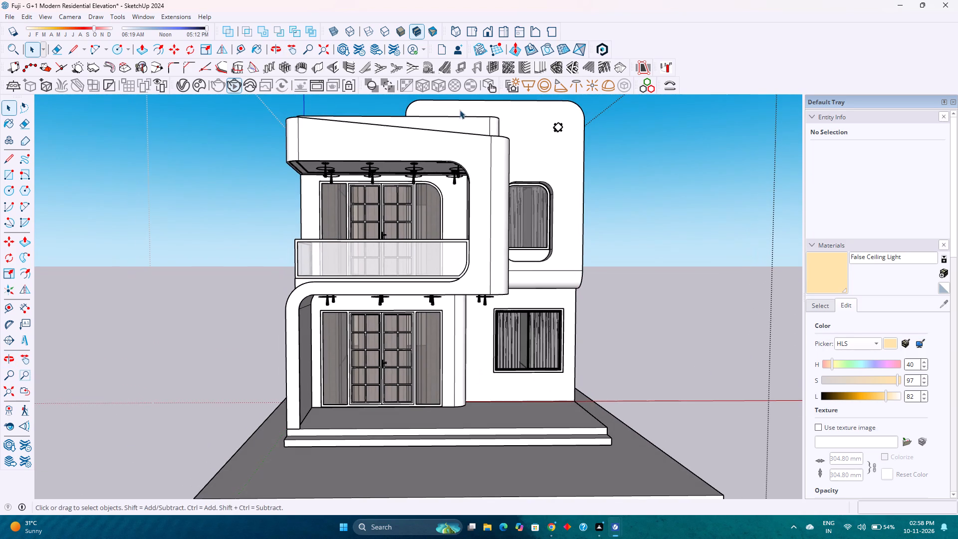
Switch to the standard front view and frame the whole house.
{"action": "left_click", "coordinate": [494, 33]}
{"action": "scroll", "coordinate": [385, 256], "scroll_direction": "down", "scroll_amount": 2}
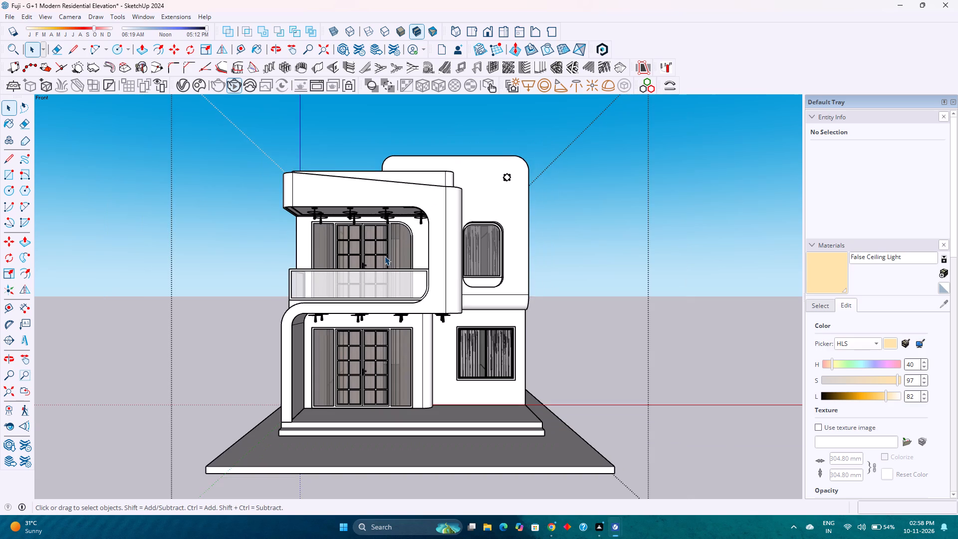
{"action": "scroll", "coordinate": [385, 257], "scroll_direction": "down", "scroll_amount": 1}
{"action": "scroll", "coordinate": [394, 378], "scroll_direction": "up", "scroll_amount": 2}
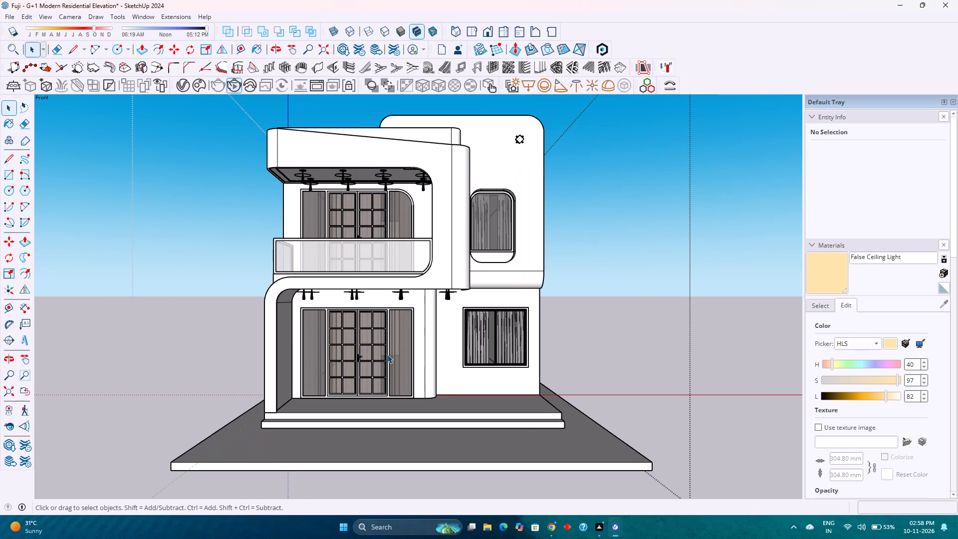
{"action": "scroll", "coordinate": [387, 354], "scroll_direction": "up", "scroll_amount": 1}
{"action": "scroll", "coordinate": [387, 354], "scroll_direction": "down", "scroll_amount": 1}
{"action": "scroll", "coordinate": [387, 285], "scroll_direction": "up", "scroll_amount": 1}
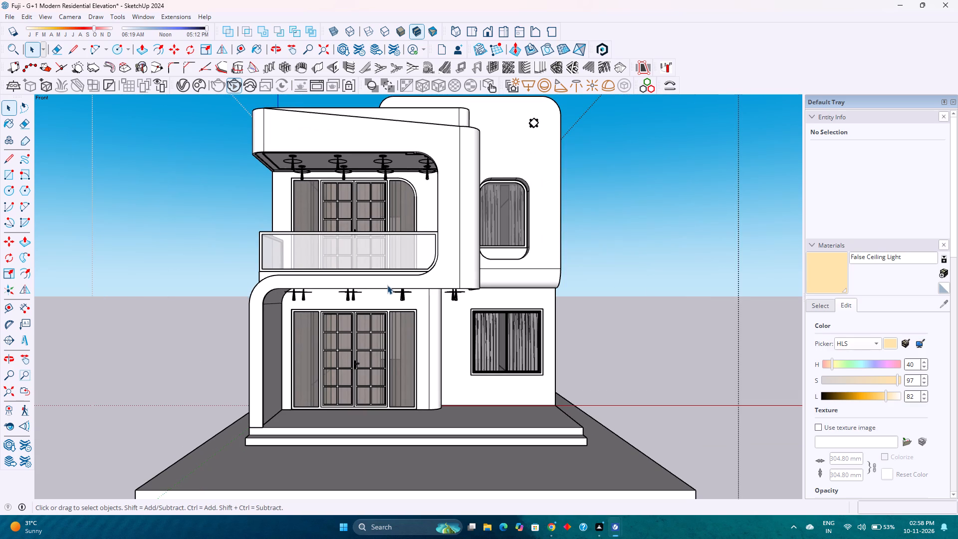
{"action": "scroll", "coordinate": [387, 285], "scroll_direction": "down", "scroll_amount": 1}
{"action": "scroll", "coordinate": [387, 285], "scroll_direction": "up", "scroll_amount": 1}
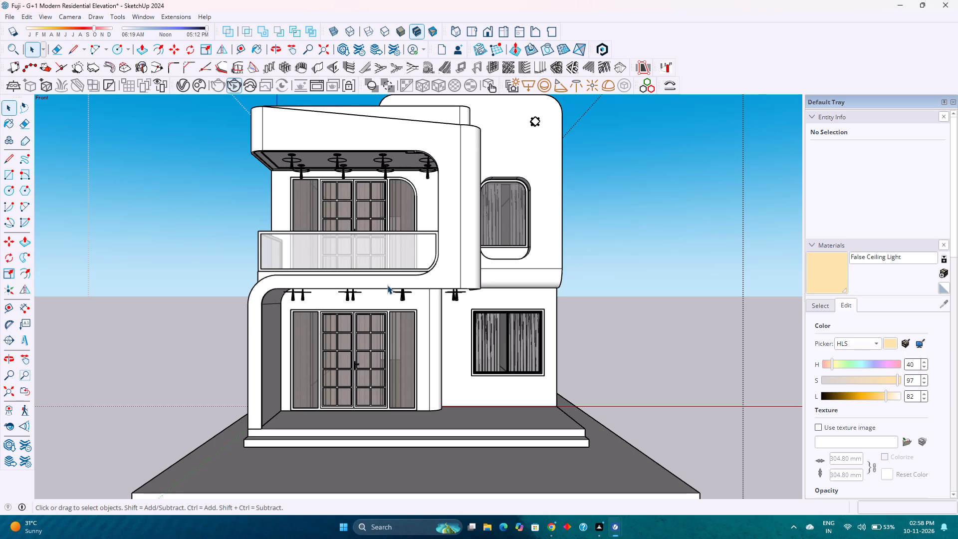
{"action": "scroll", "coordinate": [405, 259], "scroll_direction": "down", "scroll_amount": 3}
Open the house group and examine the balcony and porch ceilings, their downlights, and the roof parapet from several angles.
{"action": "double_click", "coordinate": [426, 137]}
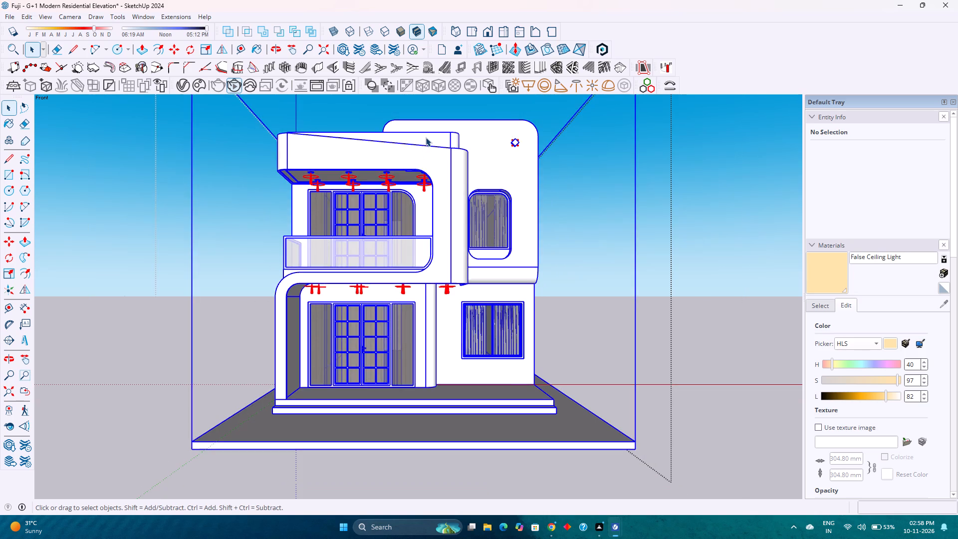
{"action": "scroll", "coordinate": [426, 137], "scroll_direction": "up", "scroll_amount": 5}
{"action": "middle_click_drag", "start_coordinate": [430, 138], "coordinate": [455, 250]}
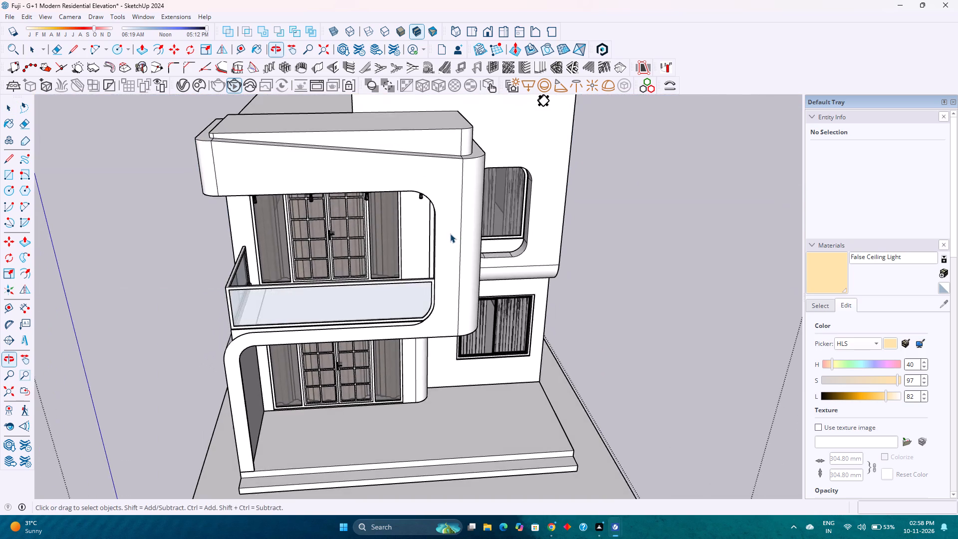
{"action": "scroll", "coordinate": [450, 234], "scroll_direction": "down", "scroll_amount": 4}
{"action": "middle_click_drag", "start_coordinate": [382, 274], "coordinate": [451, 144]}
{"action": "scroll", "coordinate": [424, 226], "scroll_direction": "up", "scroll_amount": 5}
{"action": "middle_click_drag", "start_coordinate": [423, 238], "coordinate": [483, 163]}
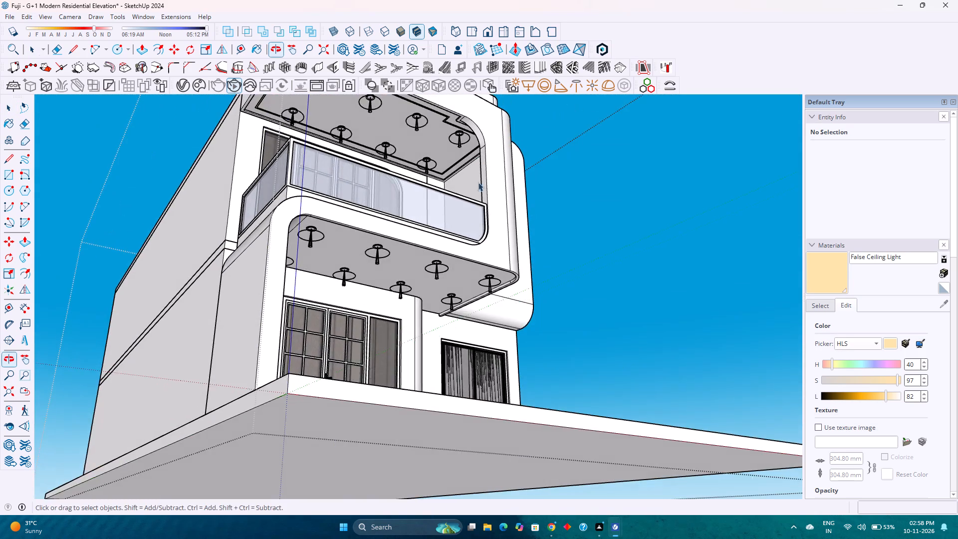
{"action": "scroll", "coordinate": [456, 269], "scroll_direction": "up", "scroll_amount": 6}
{"action": "middle_click_drag", "start_coordinate": [446, 276], "coordinate": [384, 246]}
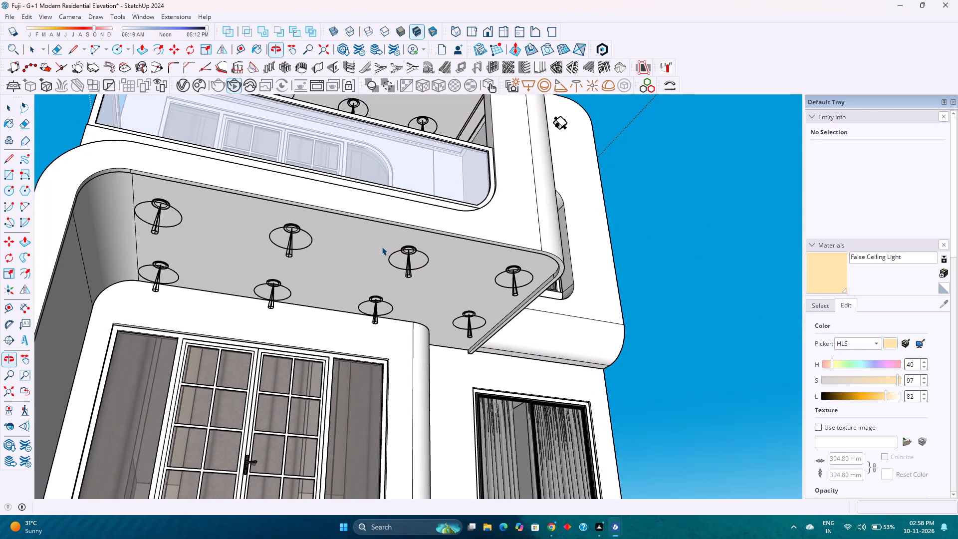
{"action": "scroll", "coordinate": [394, 267], "scroll_direction": "down", "scroll_amount": 5}
{"action": "middle_click_drag", "start_coordinate": [394, 267], "coordinate": [403, 323]}
{"action": "scroll", "coordinate": [403, 320], "scroll_direction": "down", "scroll_amount": 5}
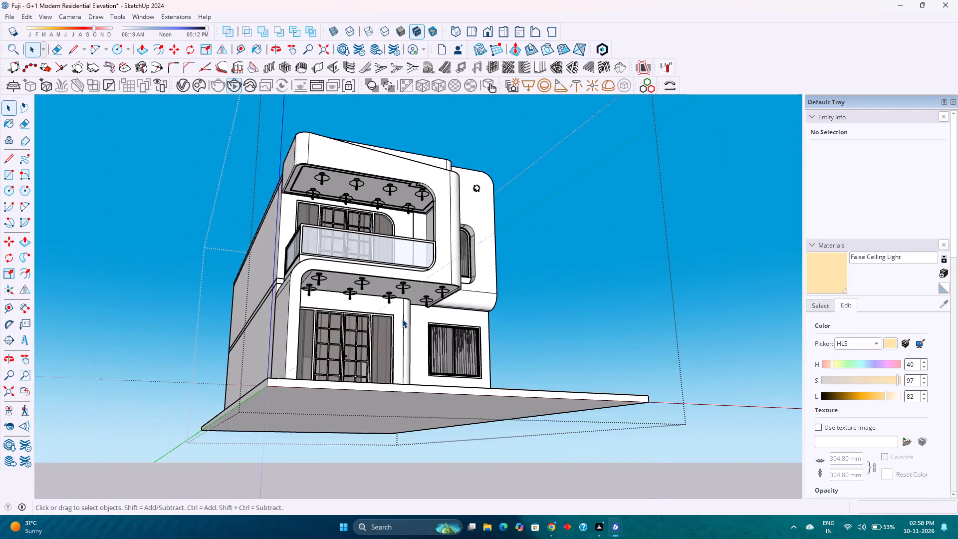
{"action": "scroll", "coordinate": [402, 319], "scroll_direction": "down", "scroll_amount": 3}
{"action": "scroll", "coordinate": [395, 198], "scroll_direction": "up", "scroll_amount": 4}
{"action": "middle_click_drag", "start_coordinate": [393, 197], "coordinate": [387, 280]}
{"action": "scroll", "coordinate": [385, 271], "scroll_direction": "up", "scroll_amount": 6}
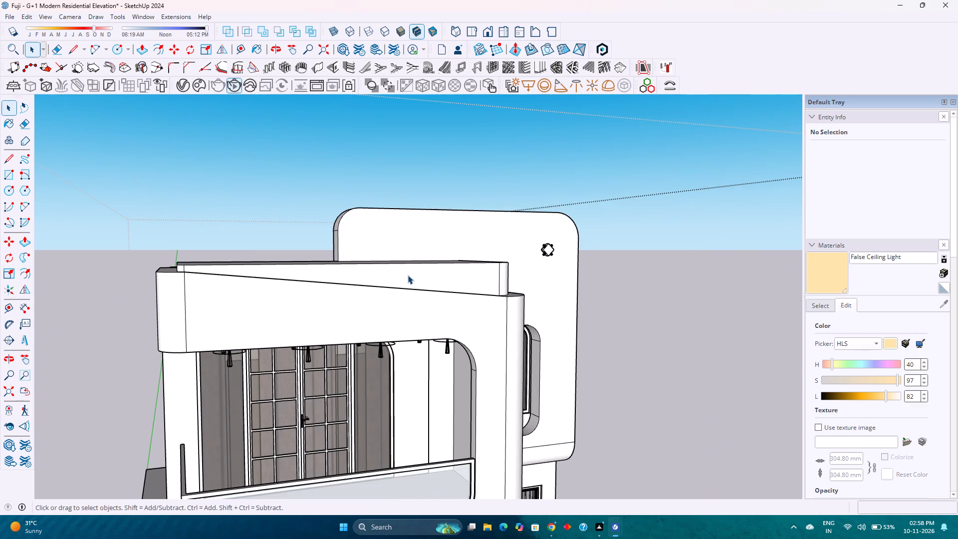
Select the sloping front face of the raised roof band above the balcony with its edges, and choose a material collection other than Glass and Mirrors.
{"action": "double_click", "coordinate": [408, 275]}
{"action": "scroll", "coordinate": [408, 275], "scroll_direction": "up", "scroll_amount": 2}
{"action": "middle_click_drag", "start_coordinate": [408, 275], "coordinate": [407, 336]}
{"action": "double_click", "coordinate": [410, 275]}
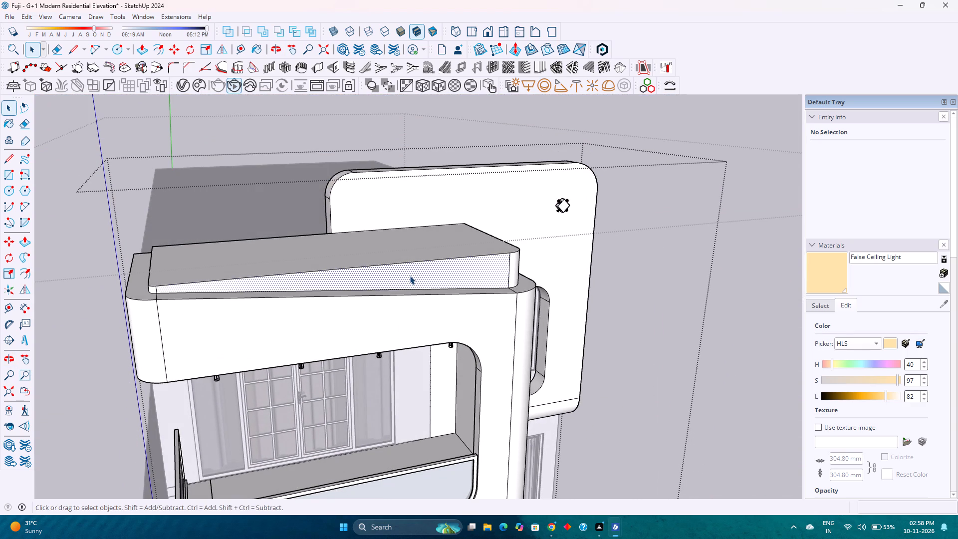
{"action": "left_click", "coordinate": [822, 303]}
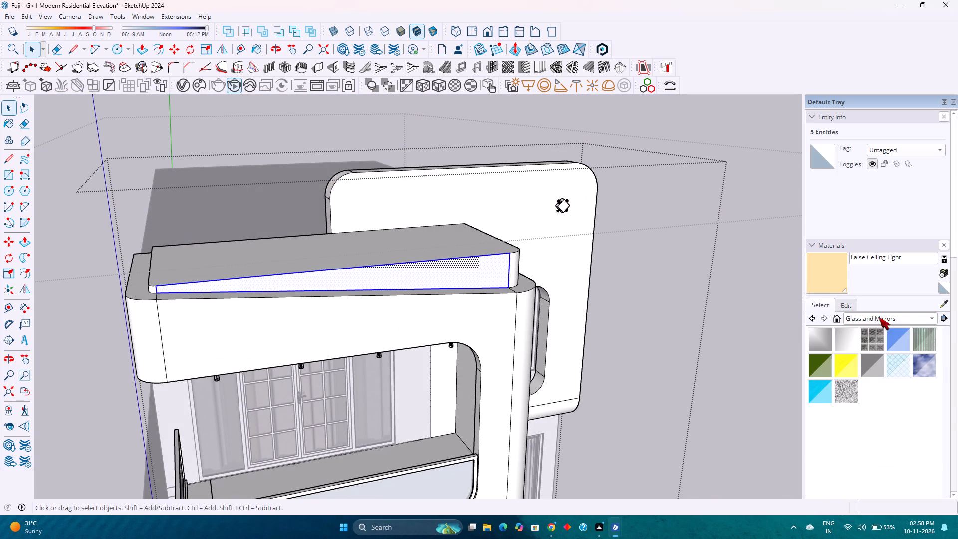
{"action": "left_click", "coordinate": [879, 317]}
{"action": "left_click", "coordinate": [862, 225]}
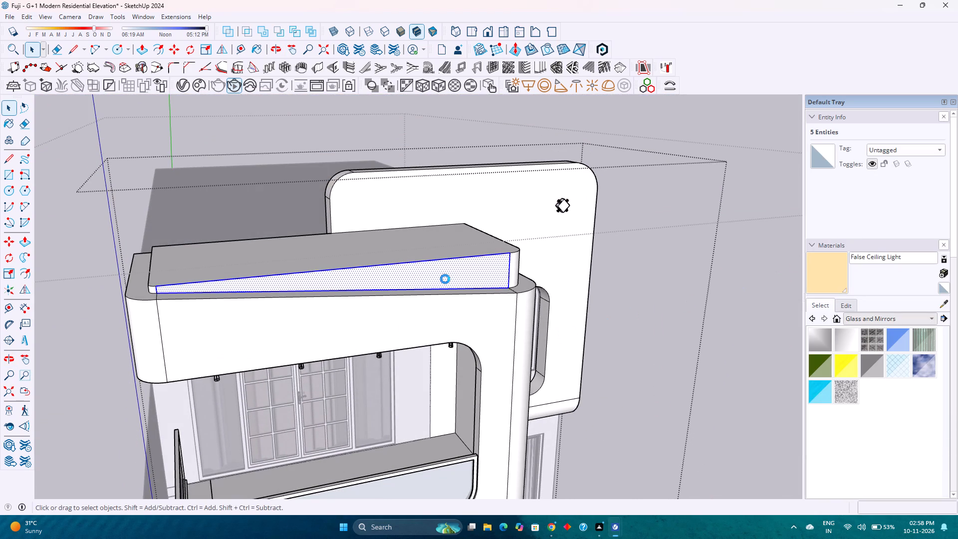
{"action": "triple_click", "coordinate": [445, 279]}
{"action": "double_click", "coordinate": [344, 249]}
{"action": "left_click", "coordinate": [361, 251]}
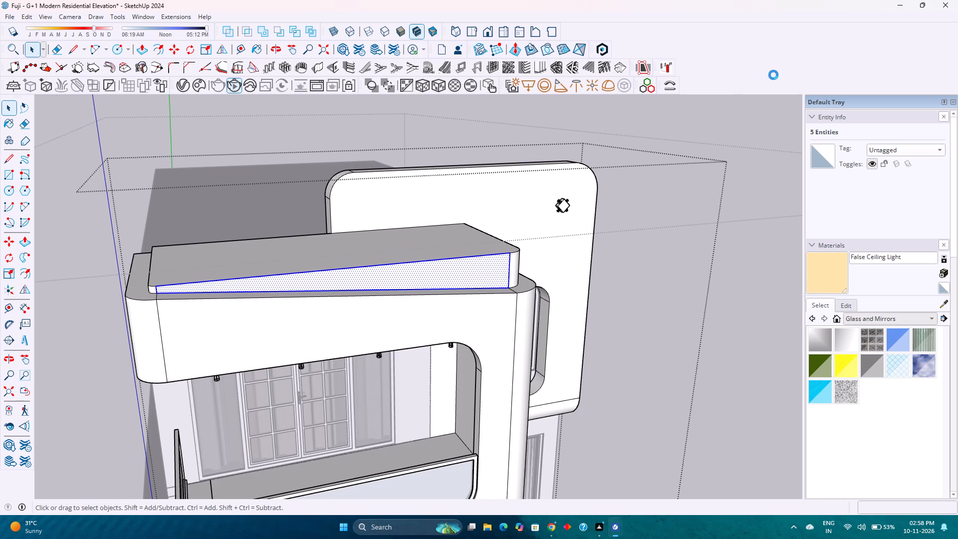
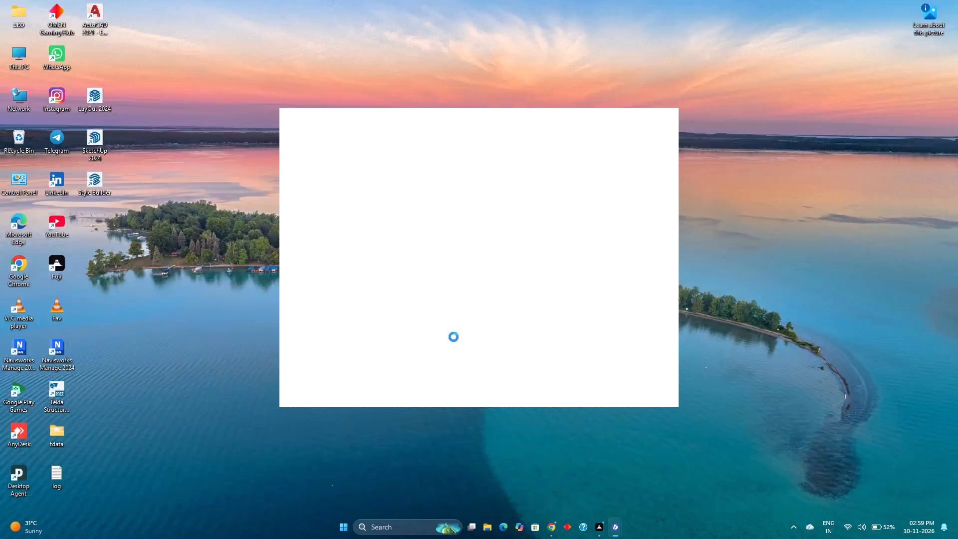
Pick the greyish violet paint AP 7183 GARDEN BEAUTY from the Asian Paints Chromatics collection.
{"action": "scroll", "coordinate": [838, 410], "scroll_direction": "down", "scroll_amount": 3}
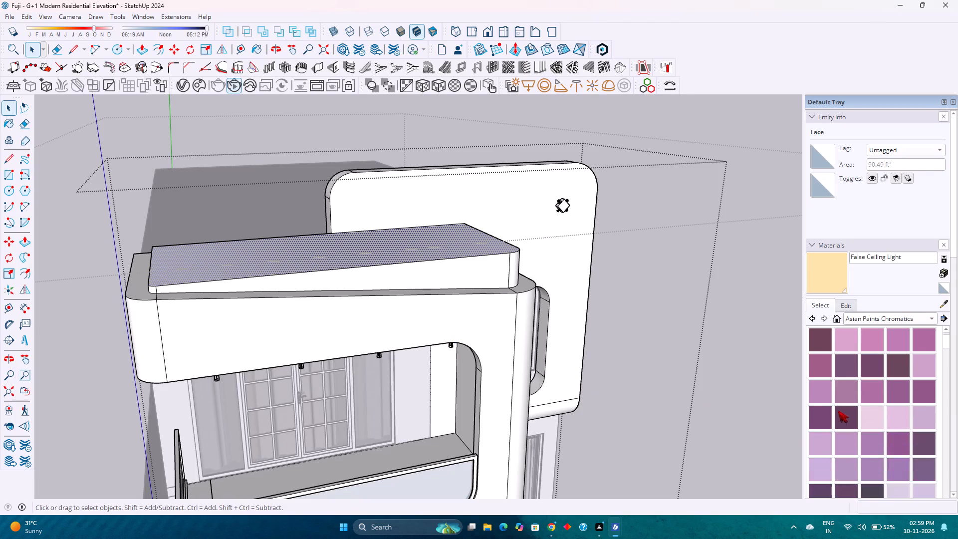
{"action": "scroll", "coordinate": [838, 410], "scroll_direction": "down", "scroll_amount": 17}
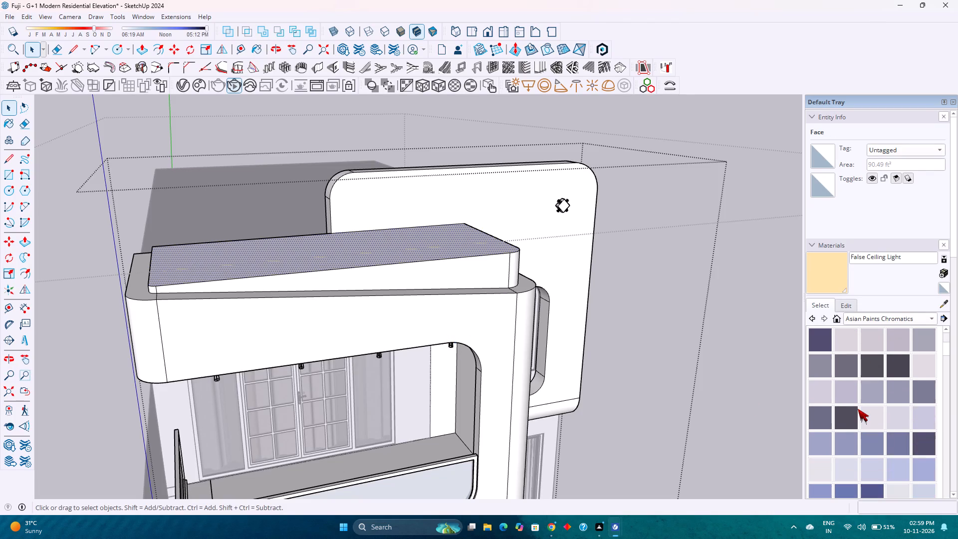
{"action": "scroll", "coordinate": [859, 407], "scroll_direction": "up", "scroll_amount": 1}
{"action": "left_click", "coordinate": [827, 397]}
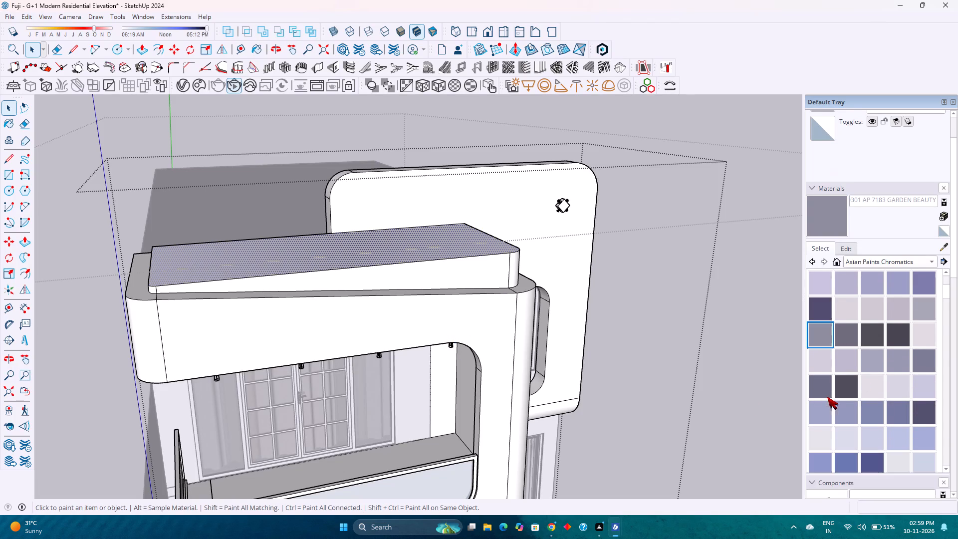
Look through the Asian Paints Chromatics swatches, from blues and greens through yellows and browns to reds, for a roof band colour.
{"action": "scroll", "coordinate": [880, 392], "scroll_direction": "down", "scroll_amount": 6}
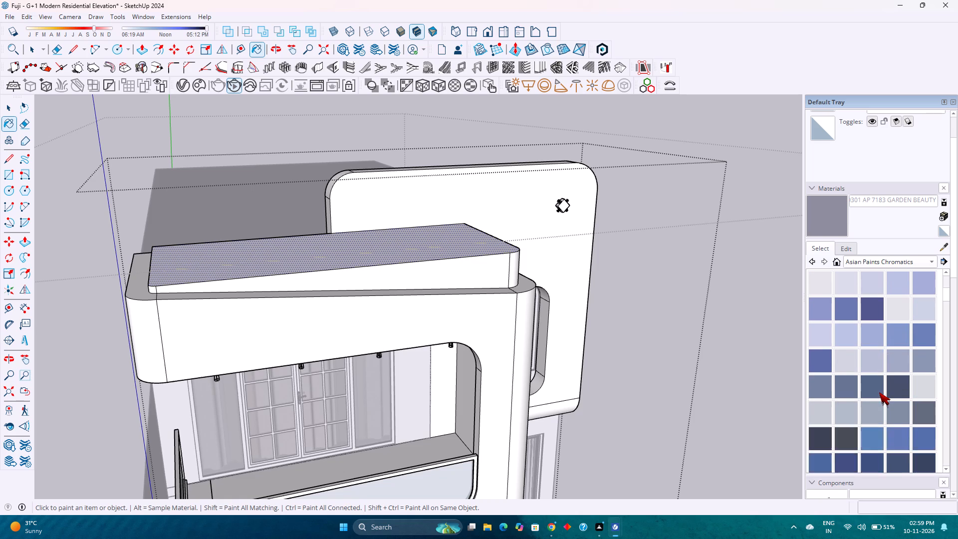
{"action": "scroll", "coordinate": [879, 392], "scroll_direction": "down", "scroll_amount": 1}
{"action": "scroll", "coordinate": [818, 389], "scroll_direction": "down", "scroll_amount": 7}
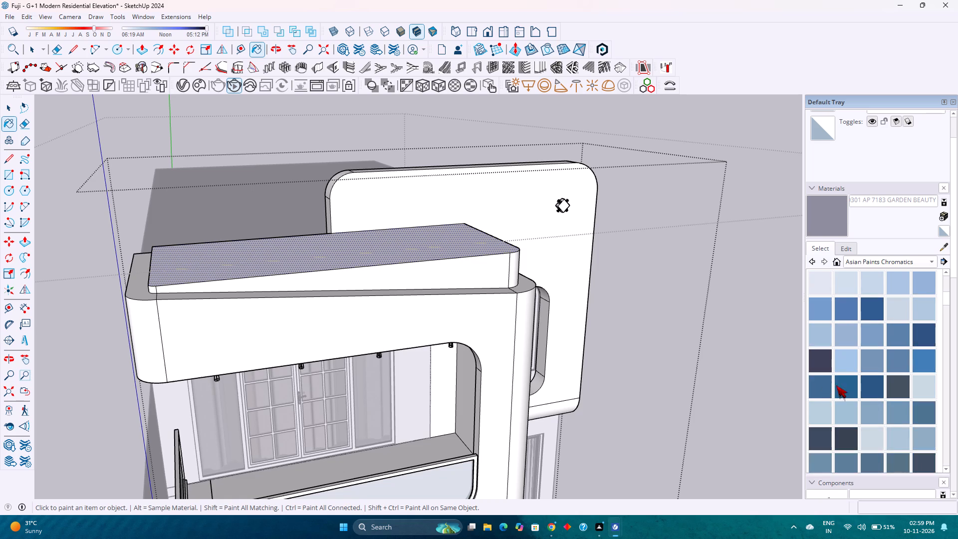
{"action": "scroll", "coordinate": [841, 385], "scroll_direction": "down", "scroll_amount": 15}
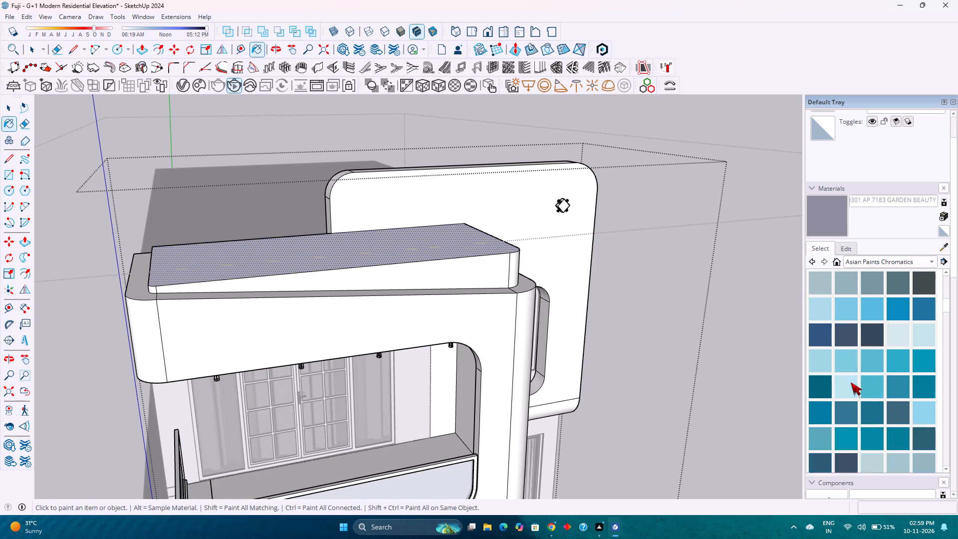
{"action": "scroll", "coordinate": [851, 382], "scroll_direction": "down", "scroll_amount": 16}
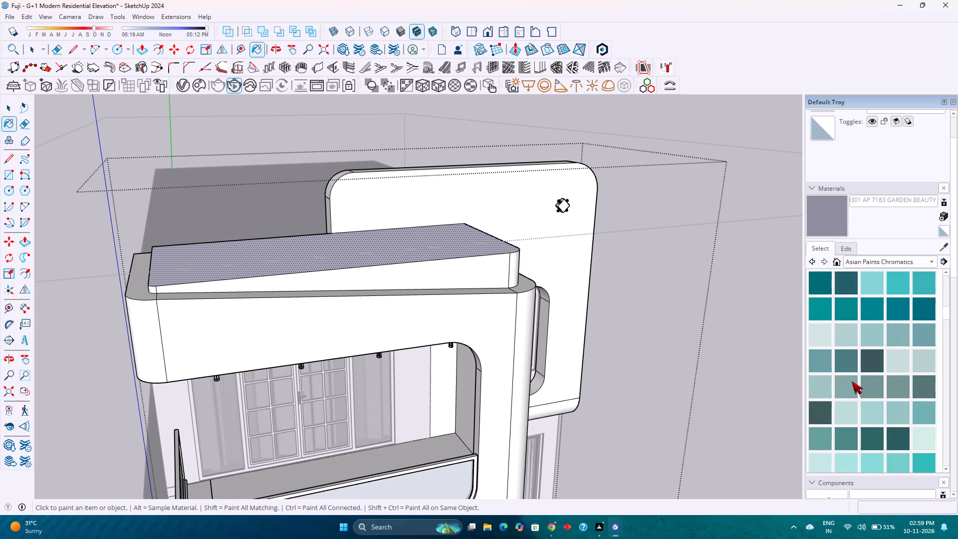
{"action": "scroll", "coordinate": [852, 381], "scroll_direction": "down", "scroll_amount": 16}
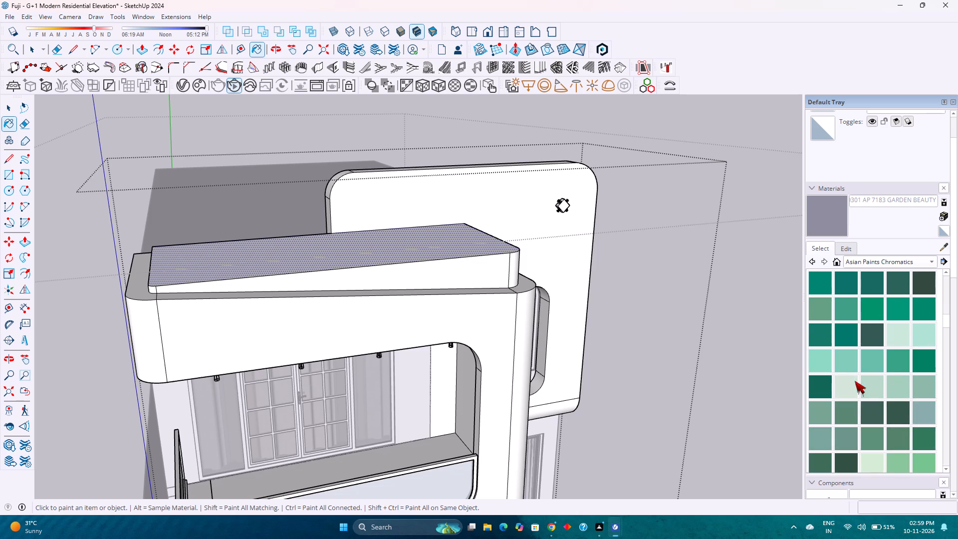
{"action": "scroll", "coordinate": [855, 381], "scroll_direction": "down", "scroll_amount": 17}
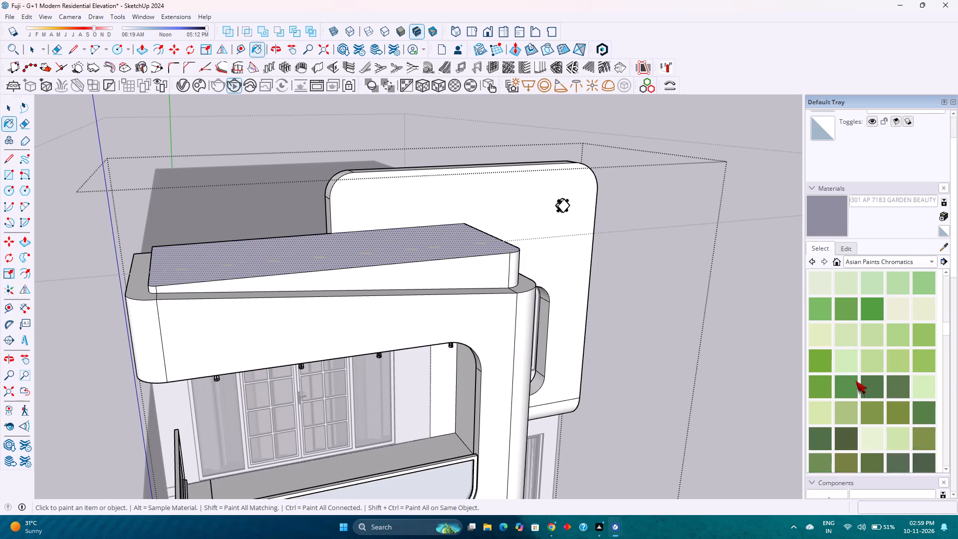
{"action": "scroll", "coordinate": [856, 381], "scroll_direction": "down", "scroll_amount": 12}
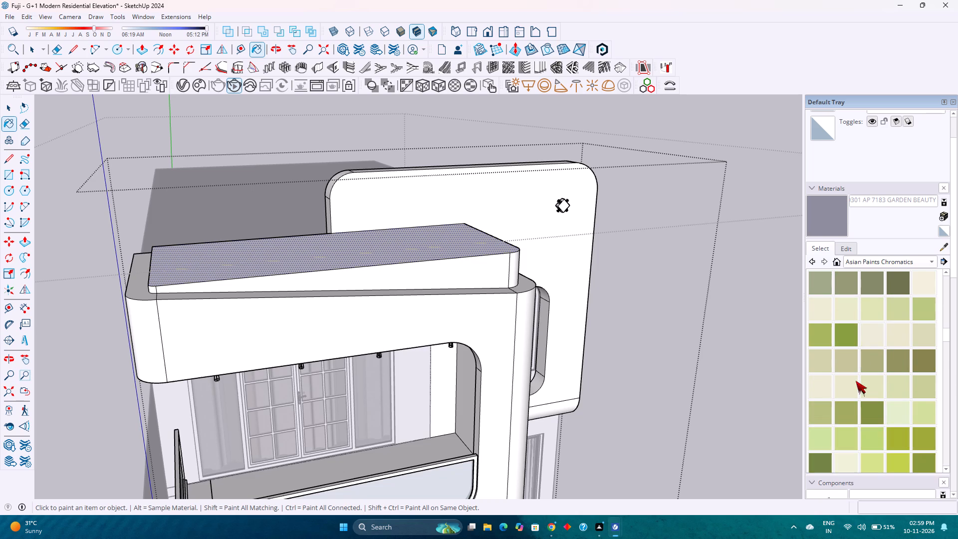
{"action": "scroll", "coordinate": [856, 381], "scroll_direction": "down", "scroll_amount": 14}
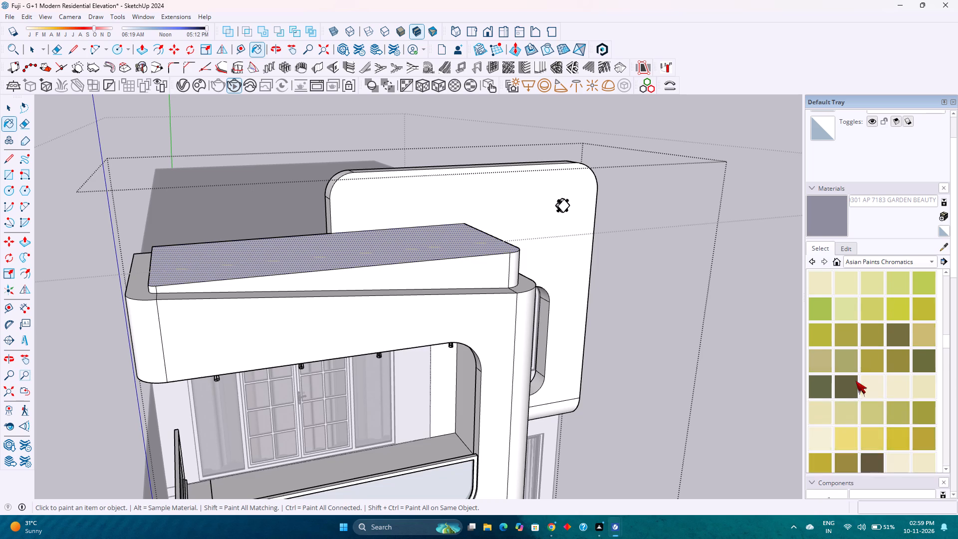
{"action": "scroll", "coordinate": [856, 381], "scroll_direction": "down", "scroll_amount": 9}
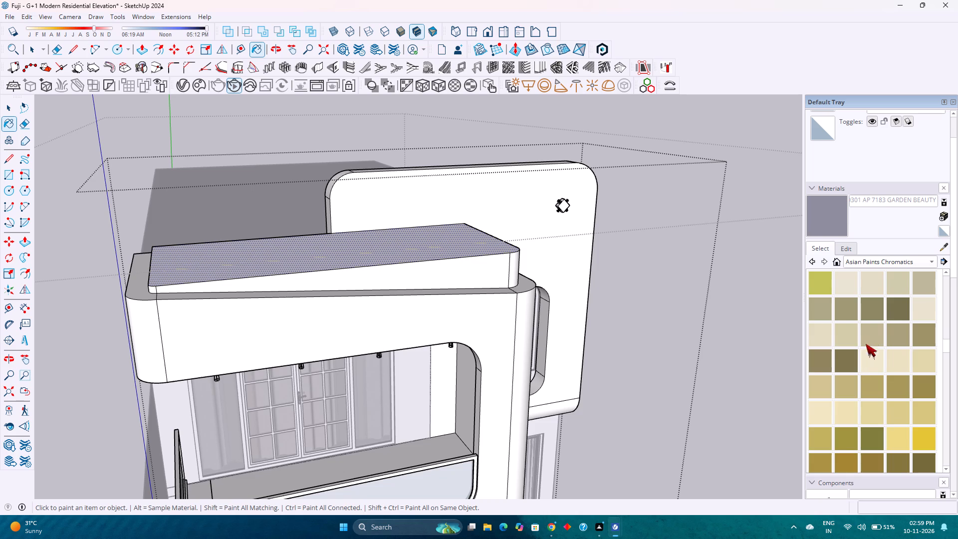
{"action": "scroll", "coordinate": [872, 359], "scroll_direction": "down", "scroll_amount": 11}
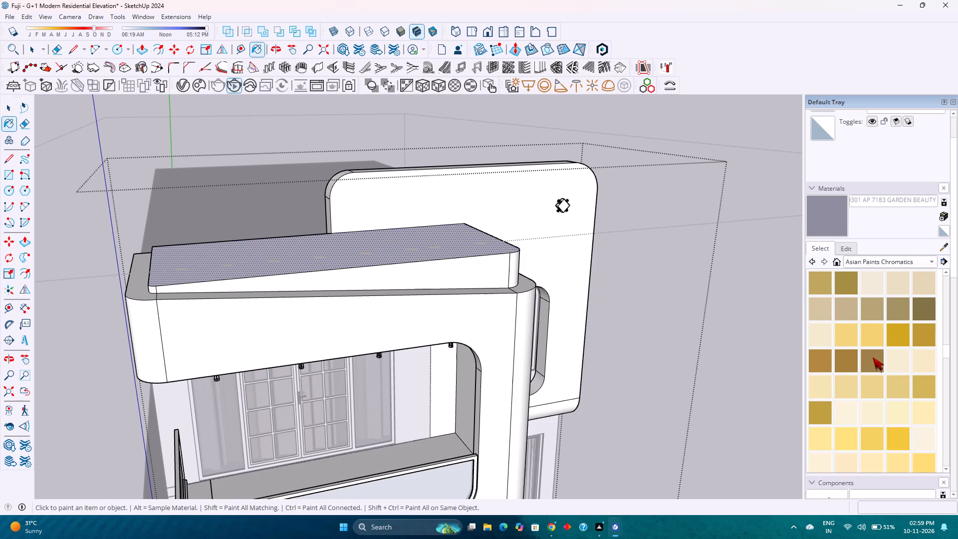
{"action": "scroll", "coordinate": [873, 357], "scroll_direction": "down", "scroll_amount": 10}
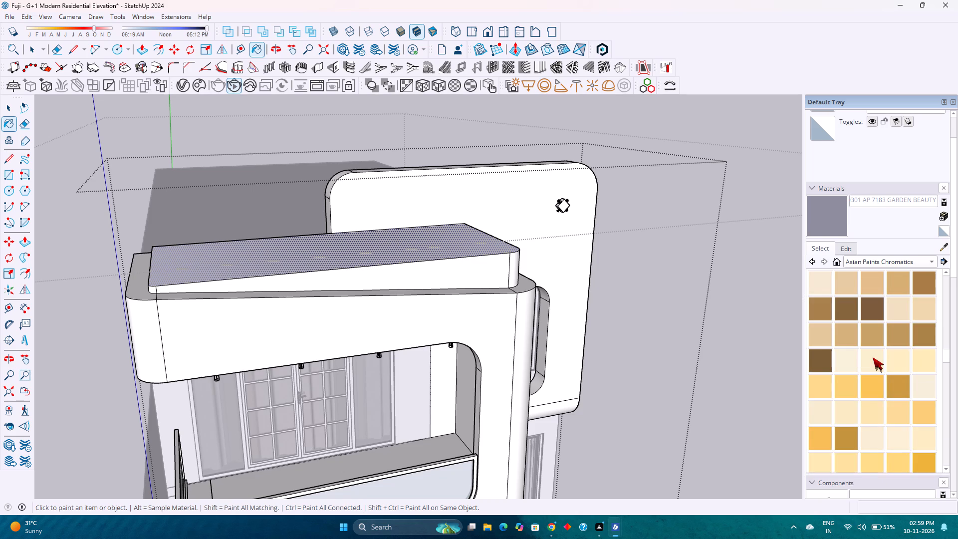
{"action": "scroll", "coordinate": [873, 357], "scroll_direction": "down", "scroll_amount": 9}
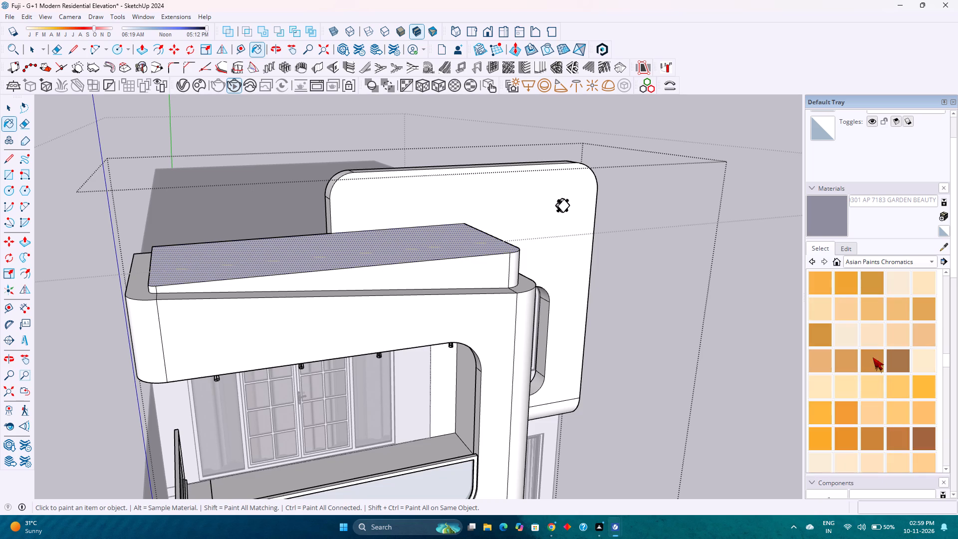
{"action": "scroll", "coordinate": [873, 357], "scroll_direction": "down", "scroll_amount": 14}
{"action": "scroll", "coordinate": [873, 357], "scroll_direction": "down", "scroll_amount": 14}
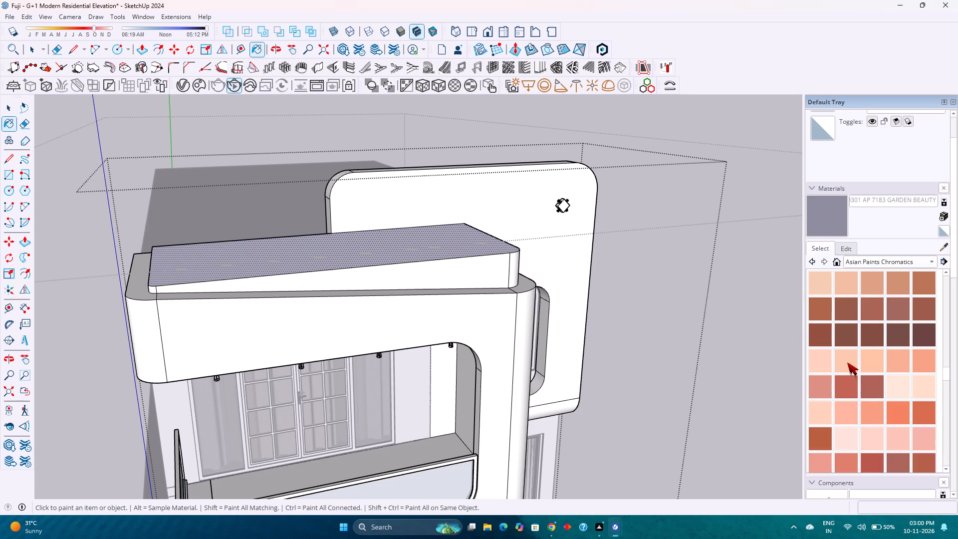
{"action": "scroll", "coordinate": [847, 362], "scroll_direction": "down", "scroll_amount": 14}
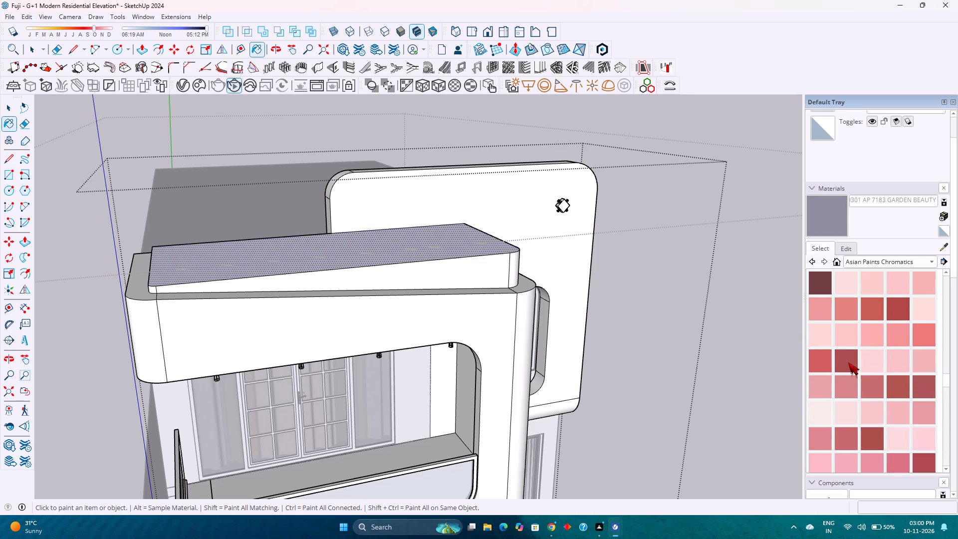
{"action": "scroll", "coordinate": [848, 362], "scroll_direction": "down", "scroll_amount": 8}
{"action": "scroll", "coordinate": [844, 362], "scroll_direction": "up", "scroll_amount": 6}
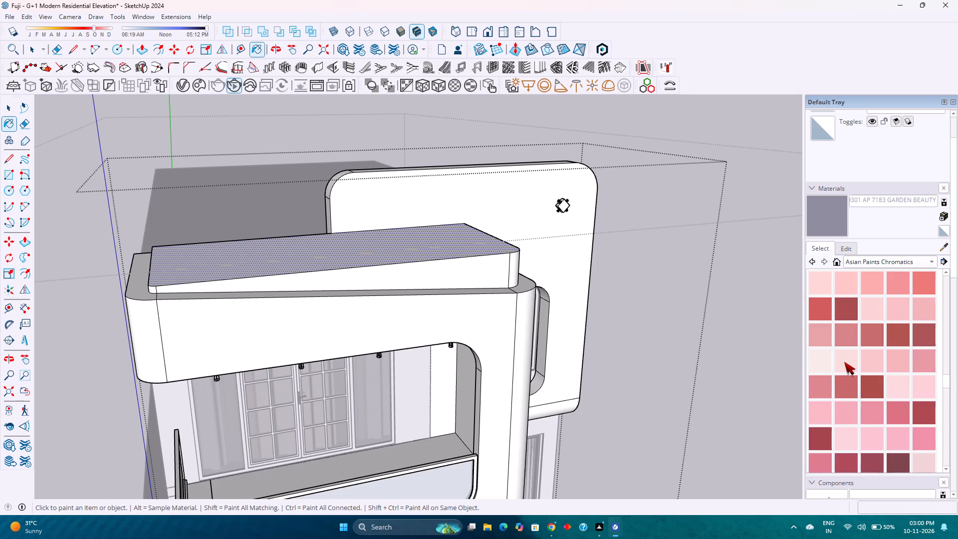
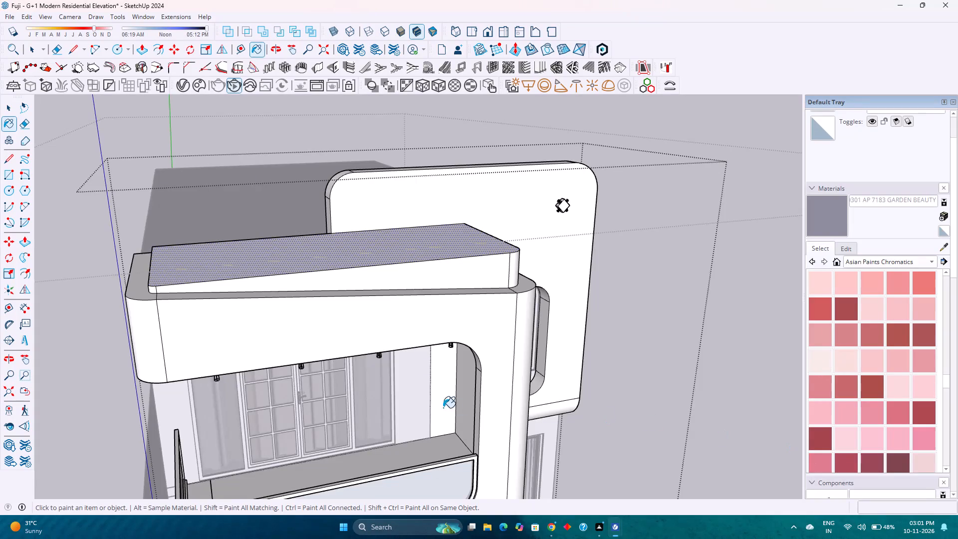
Pick AP 8232 ELEGANT GREY from Asian Paints Chromatics and paint the raised roof band's front and top faces.
{"action": "scroll", "coordinate": [419, 373], "scroll_direction": "down", "scroll_amount": 2}
{"action": "scroll", "coordinate": [379, 420], "scroll_direction": "up", "scroll_amount": 1}
{"action": "scroll", "coordinate": [286, 395], "scroll_direction": "up", "scroll_amount": 3}
{"action": "scroll", "coordinate": [311, 376], "scroll_direction": "down", "scroll_amount": 1}
{"action": "scroll", "coordinate": [307, 358], "scroll_direction": "up", "scroll_amount": 3}
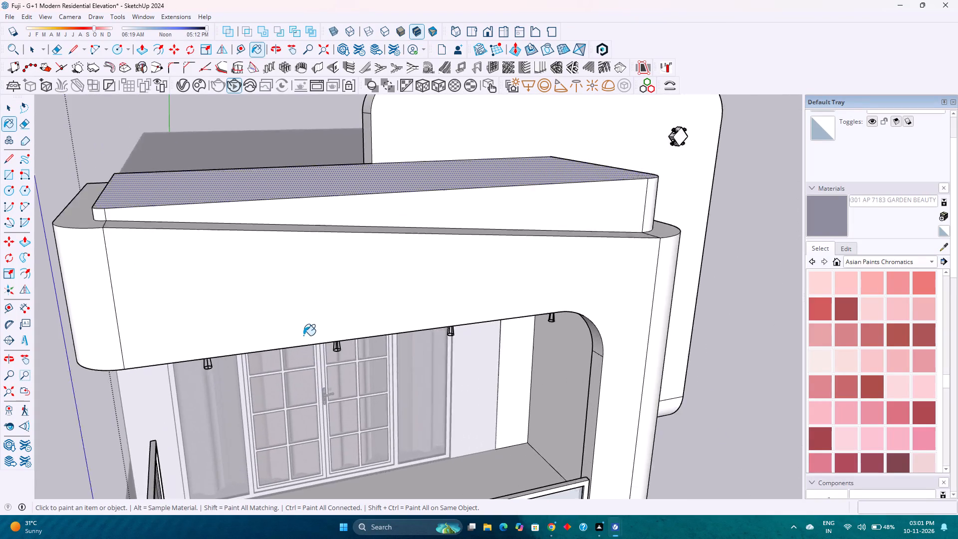
{"action": "scroll", "coordinate": [301, 336], "scroll_direction": "down", "scroll_amount": 2}
{"action": "scroll", "coordinate": [847, 359], "scroll_direction": "down", "scroll_amount": 5}
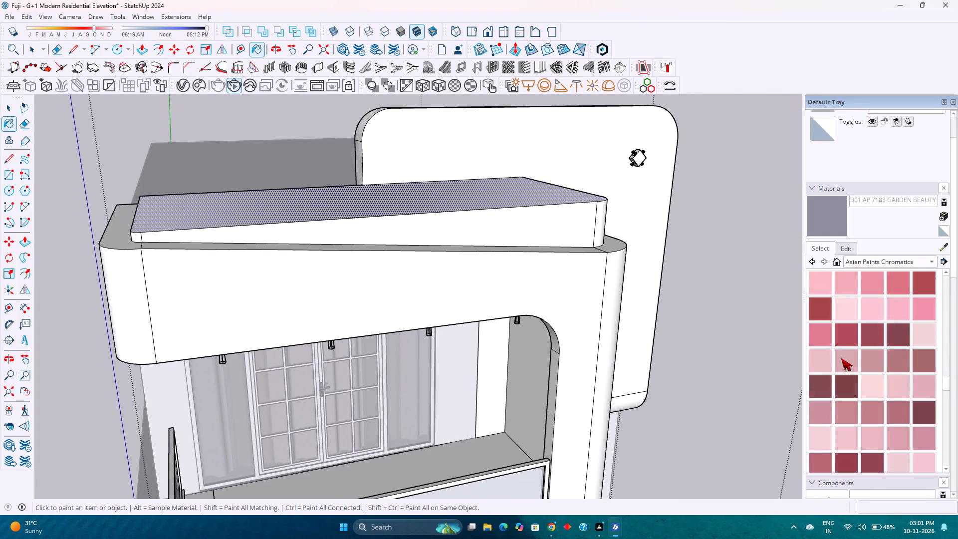
{"action": "scroll", "coordinate": [841, 358], "scroll_direction": "down", "scroll_amount": 14}
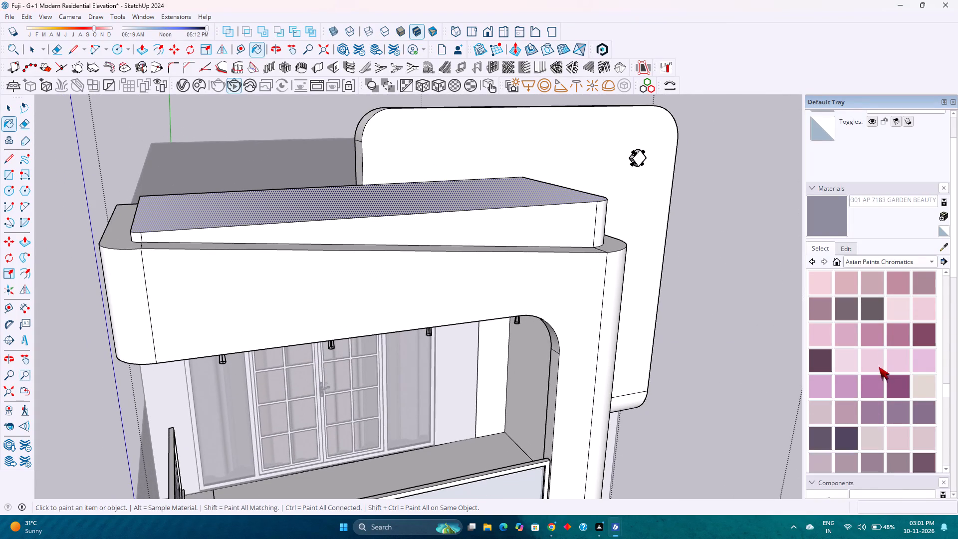
{"action": "scroll", "coordinate": [879, 367], "scroll_direction": "down", "scroll_amount": 14}
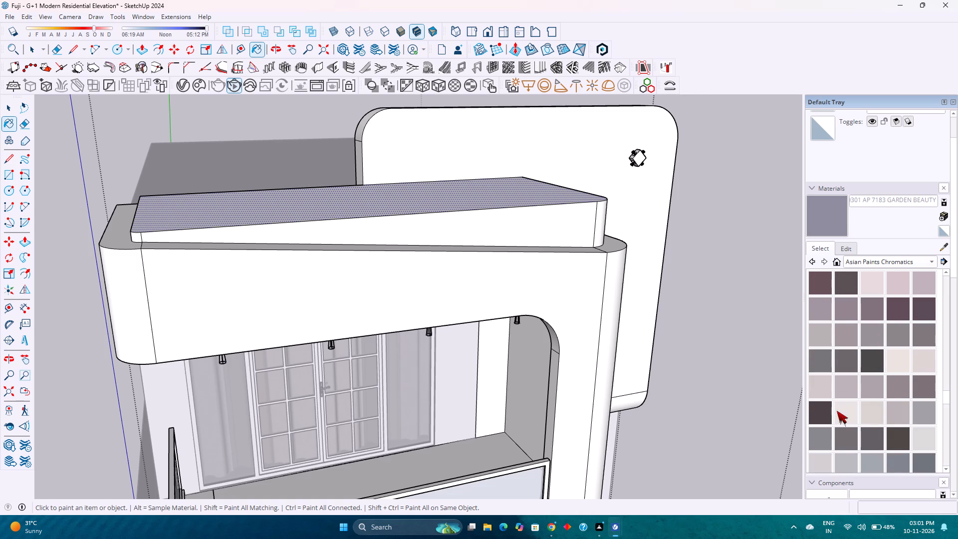
{"action": "left_click", "coordinate": [824, 444]}
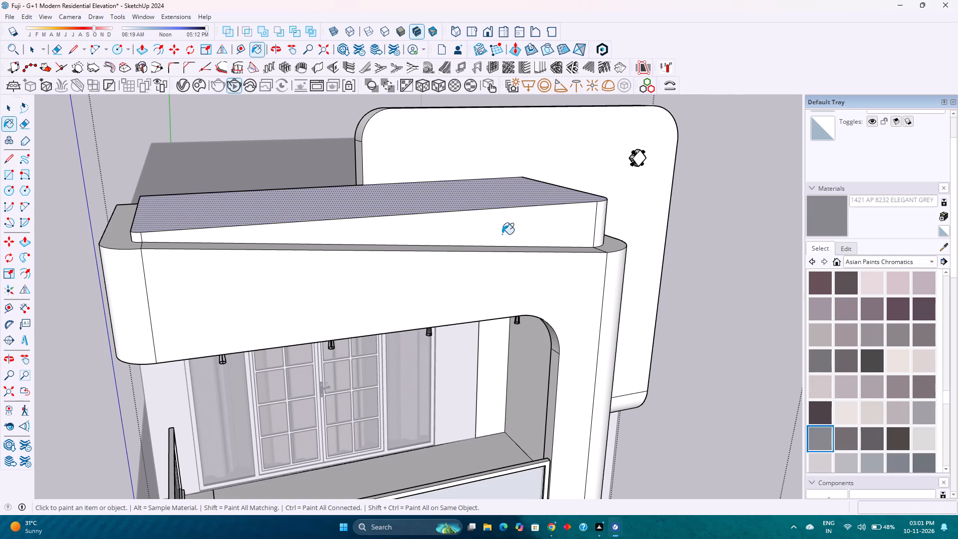
{"action": "left_click", "coordinate": [502, 232]}
{"action": "left_click", "coordinate": [517, 197]}
Paint the roof band's rounded front corners and short side faces in AP 8232 ELEGANT GREY.
{"action": "scroll", "coordinate": [549, 207], "scroll_direction": "up", "scroll_amount": 5}
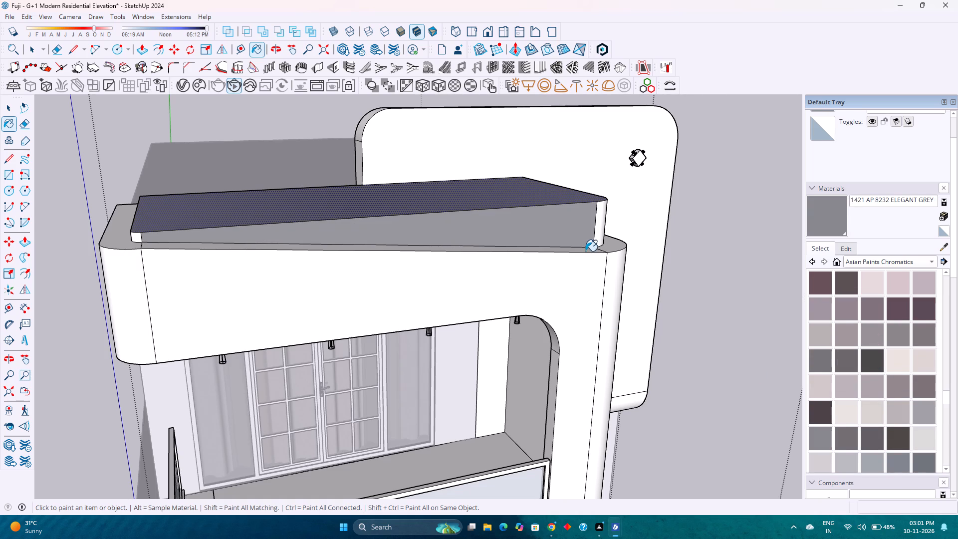
{"action": "middle_click_drag", "start_coordinate": [580, 225], "coordinate": [302, 337]}
{"action": "scroll", "coordinate": [315, 318], "scroll_direction": "down", "scroll_amount": 3}
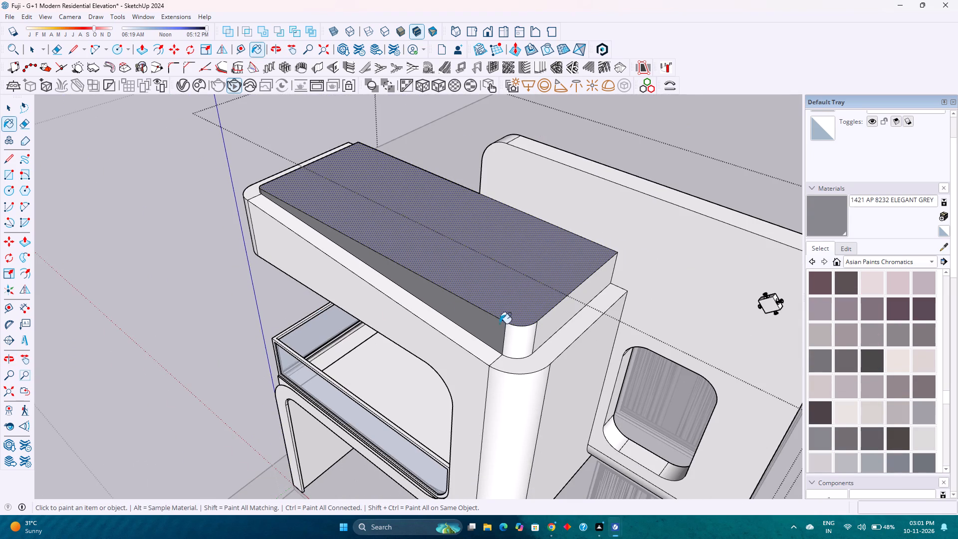
{"action": "left_click", "coordinate": [515, 336]}
{"action": "left_click", "coordinate": [550, 325]}
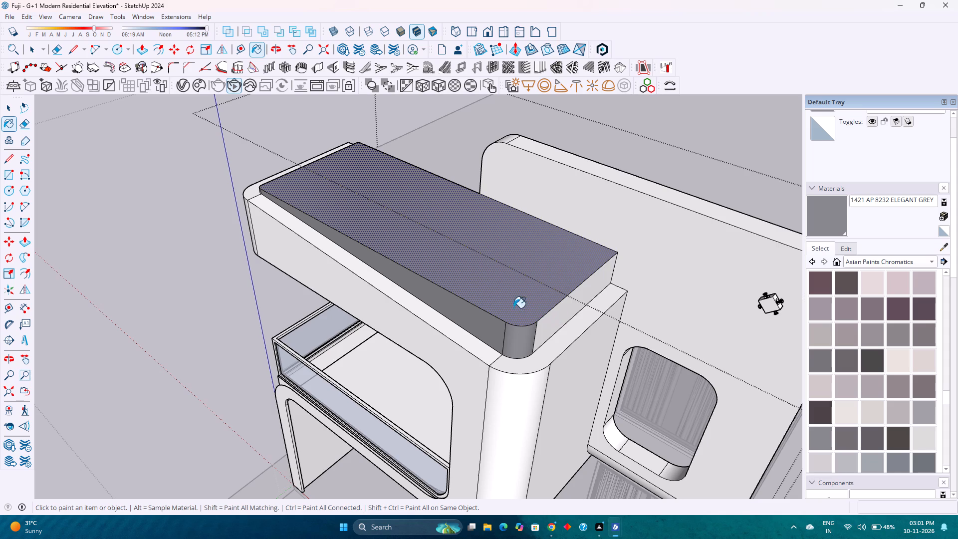
{"action": "scroll", "coordinate": [472, 286], "scroll_direction": "down", "scroll_amount": 5}
{"action": "middle_click_drag", "start_coordinate": [305, 300], "coordinate": [727, 239]}
{"action": "middle_click", "coordinate": [727, 239]}
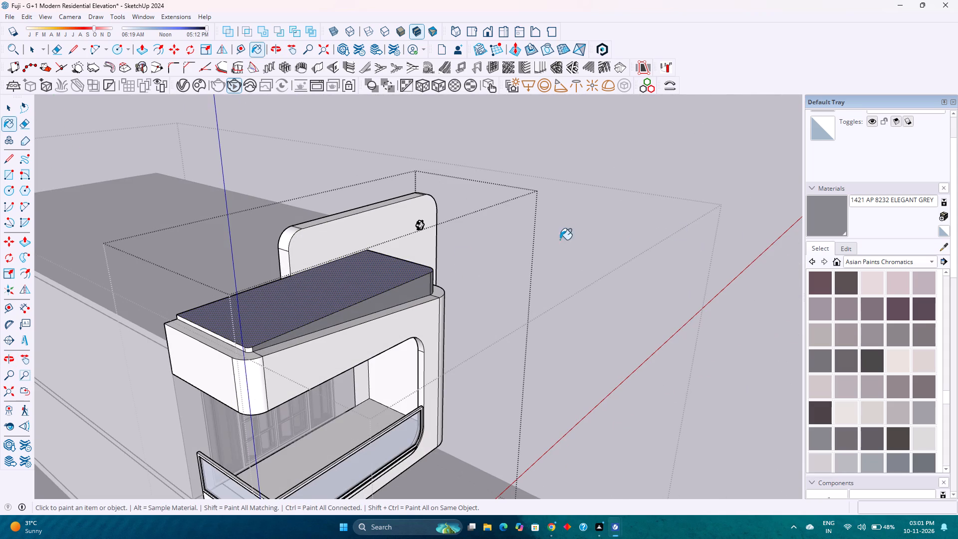
{"action": "scroll", "coordinate": [232, 350], "scroll_direction": "up", "scroll_amount": 15}
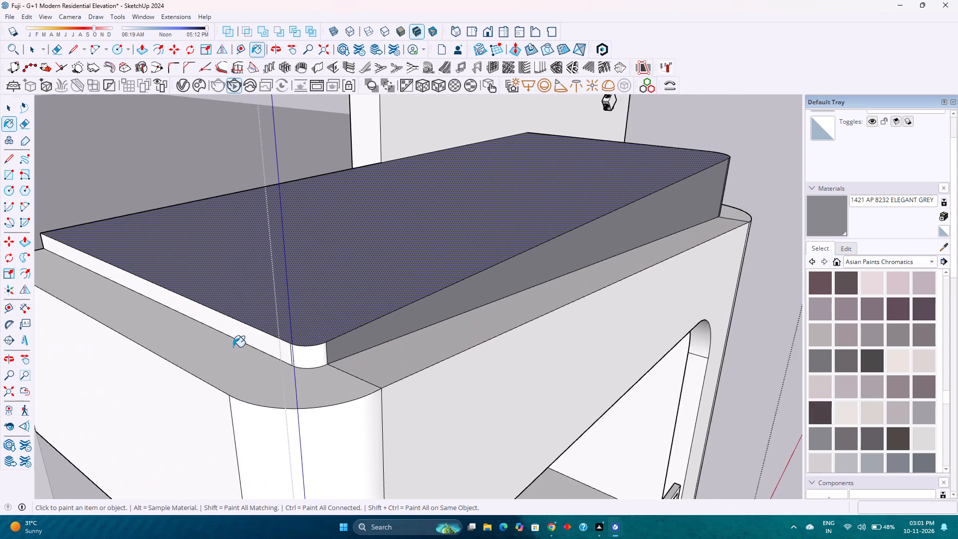
{"action": "scroll", "coordinate": [233, 347], "scroll_direction": "up", "scroll_amount": 4}
{"action": "left_click", "coordinate": [245, 331]}
{"action": "left_click", "coordinate": [332, 368]}
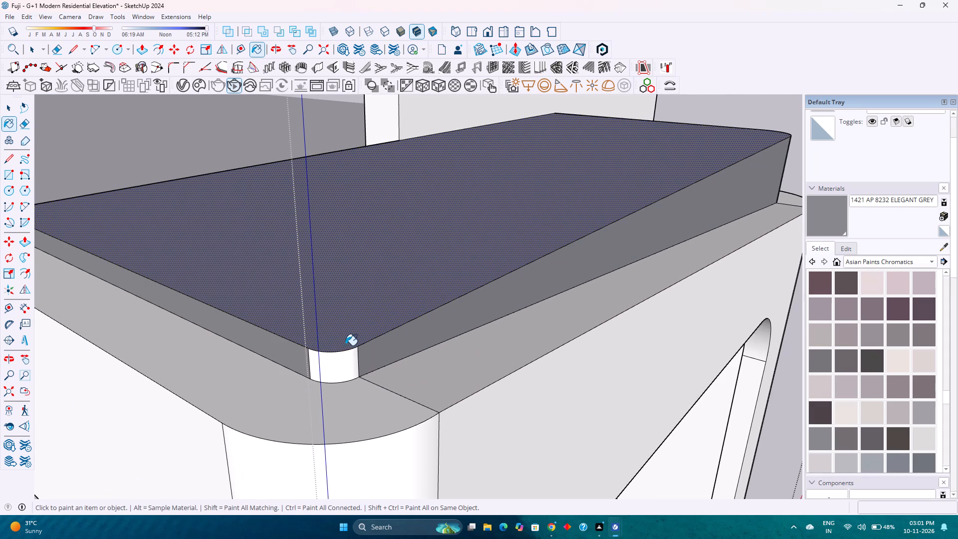
Paint the narrow band below the balcony's glass railing in AP 8232 ELEGANT GREY.
{"action": "scroll", "coordinate": [346, 345], "scroll_direction": "down", "scroll_amount": 13}
{"action": "middle_click_drag", "start_coordinate": [193, 298], "coordinate": [673, 276]}
{"action": "scroll", "coordinate": [515, 312], "scroll_direction": "down", "scroll_amount": 4}
{"action": "scroll", "coordinate": [388, 362], "scroll_direction": "down", "scroll_amount": 3}
{"action": "middle_click_drag", "start_coordinate": [454, 354], "coordinate": [398, 366]}
{"action": "middle_click_drag", "start_coordinate": [398, 366], "coordinate": [108, 403]}
{"action": "scroll", "coordinate": [276, 371], "scroll_direction": "down", "scroll_amount": 3}
{"action": "middle_click_drag", "start_coordinate": [364, 377], "coordinate": [101, 371]}
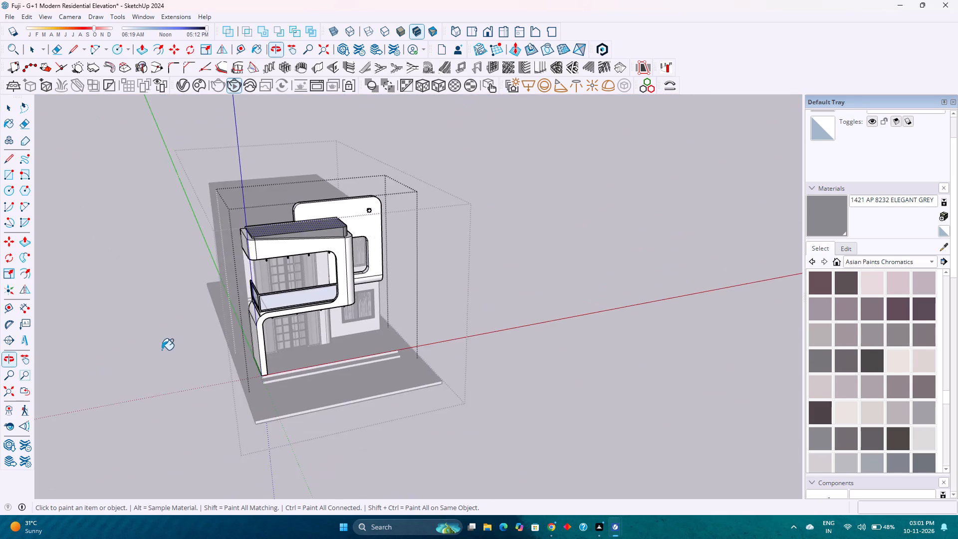
{"action": "scroll", "coordinate": [163, 349], "scroll_direction": "up", "scroll_amount": 4}
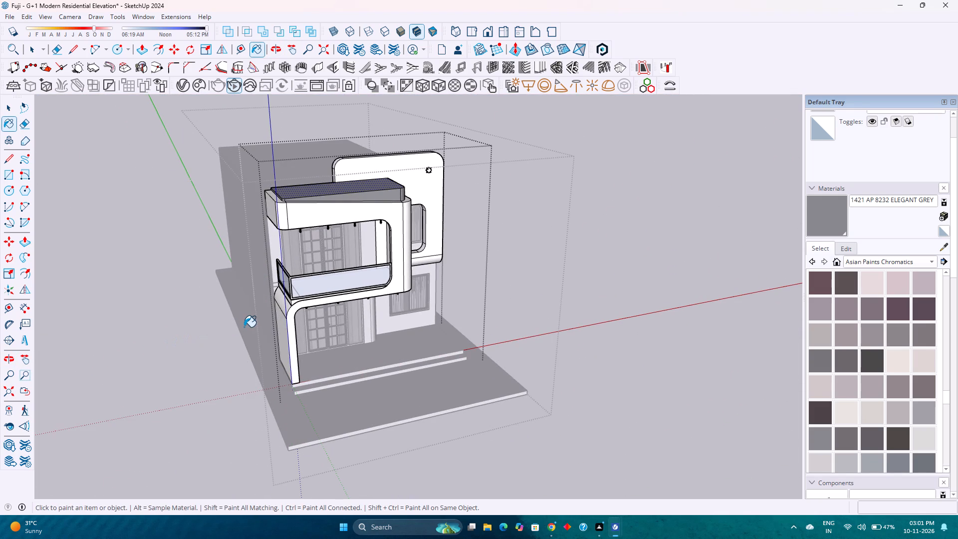
{"action": "middle_click_drag", "start_coordinate": [277, 315], "coordinate": [386, 362], "text": "shift"}
{"action": "scroll", "coordinate": [409, 332], "scroll_direction": "up", "scroll_amount": 8}
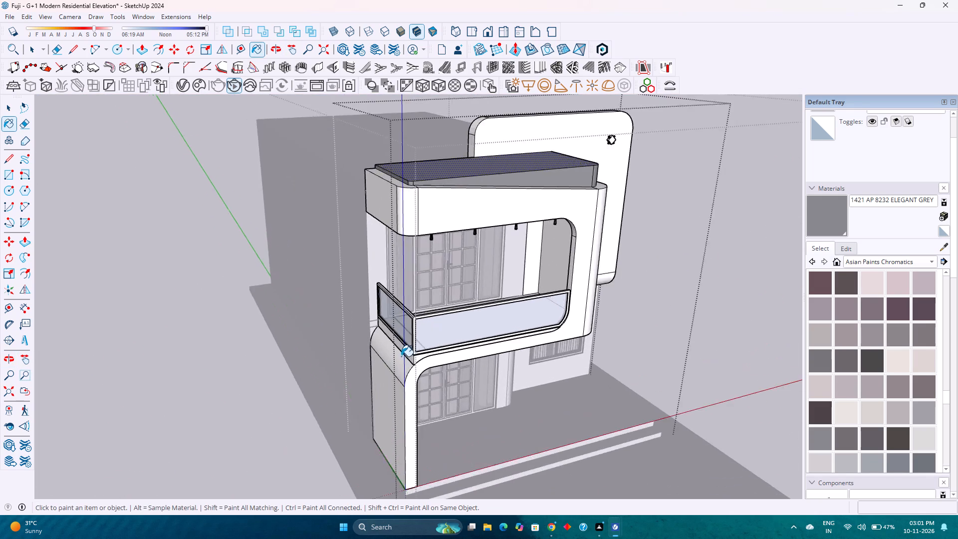
{"action": "scroll", "coordinate": [401, 356], "scroll_direction": "up", "scroll_amount": 6}
{"action": "left_click", "coordinate": [414, 357]}
{"action": "scroll", "coordinate": [415, 357], "scroll_direction": "down", "scroll_amount": 9}
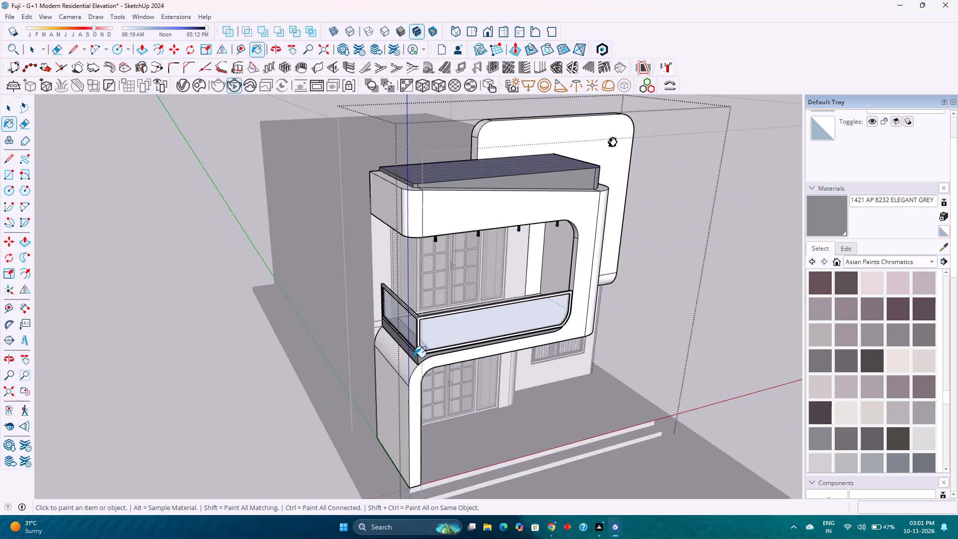
Examine the grey roof band and balcony band from the front and the side of the house.
{"action": "scroll", "coordinate": [414, 357], "scroll_direction": "down", "scroll_amount": 3}
{"action": "middle_click_drag", "start_coordinate": [549, 408], "coordinate": [458, 314]}
{"action": "scroll", "coordinate": [457, 311], "scroll_direction": "down", "scroll_amount": 3}
{"action": "scroll", "coordinate": [455, 309], "scroll_direction": "up", "scroll_amount": 2}
{"action": "middle_click_drag", "start_coordinate": [455, 309], "coordinate": [461, 310], "text": "shift"}
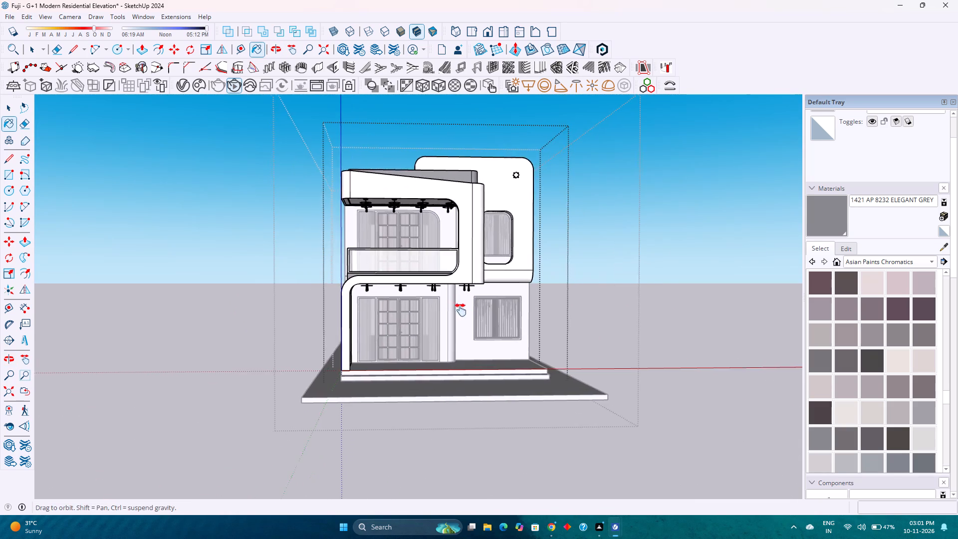
{"action": "middle_click_drag", "start_coordinate": [461, 310], "coordinate": [533, 390], "text": "shift"}
{"action": "scroll", "coordinate": [527, 275], "scroll_direction": "up", "scroll_amount": 2}
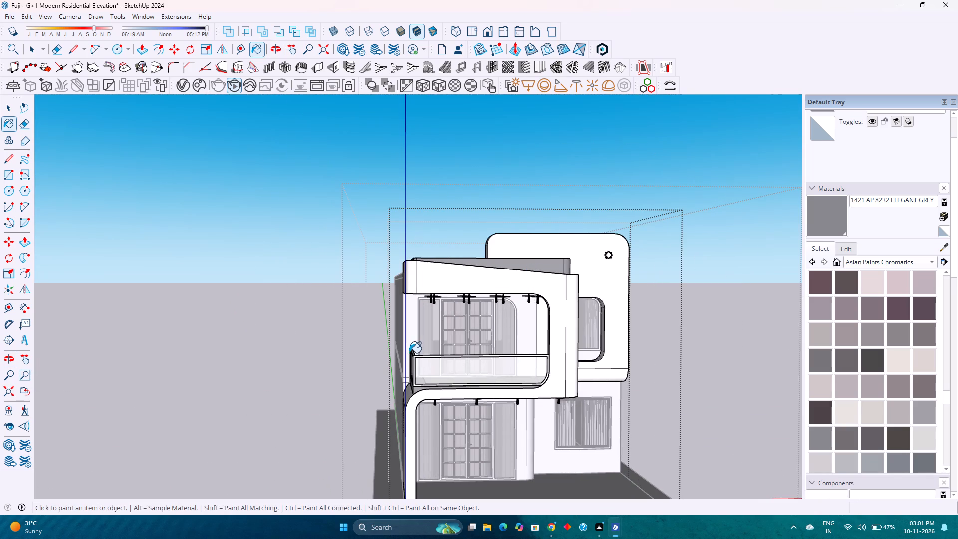
{"action": "scroll", "coordinate": [409, 353], "scroll_direction": "up", "scroll_amount": 10}
{"action": "middle_click_drag", "start_coordinate": [420, 367], "coordinate": [405, 474]}
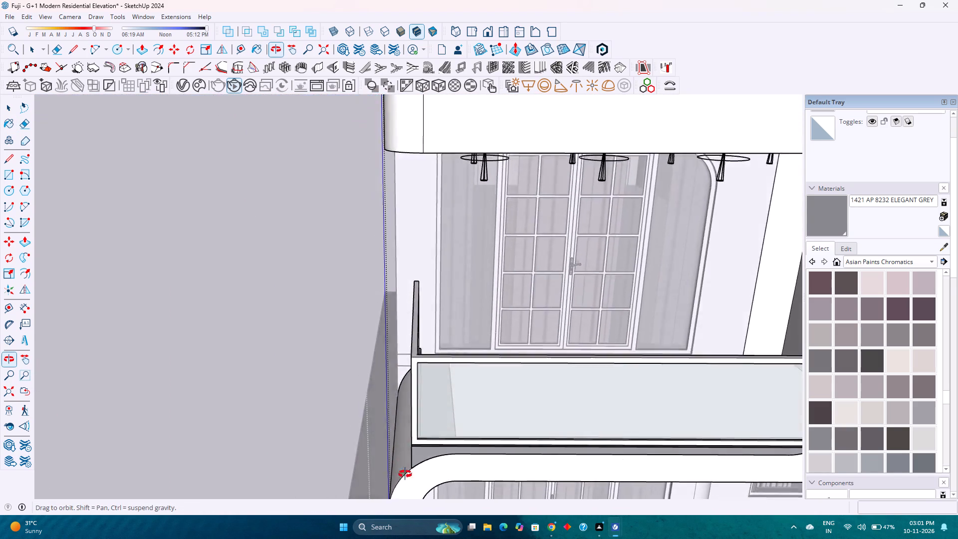
{"action": "middle_click_drag", "start_coordinate": [405, 474], "coordinate": [373, 368]}
{"action": "scroll", "coordinate": [373, 368], "scroll_direction": "down", "scroll_amount": 11}
{"action": "scroll", "coordinate": [532, 264], "scroll_direction": "up", "scroll_amount": 4}
{"action": "scroll", "coordinate": [531, 266], "scroll_direction": "down", "scroll_amount": 2}
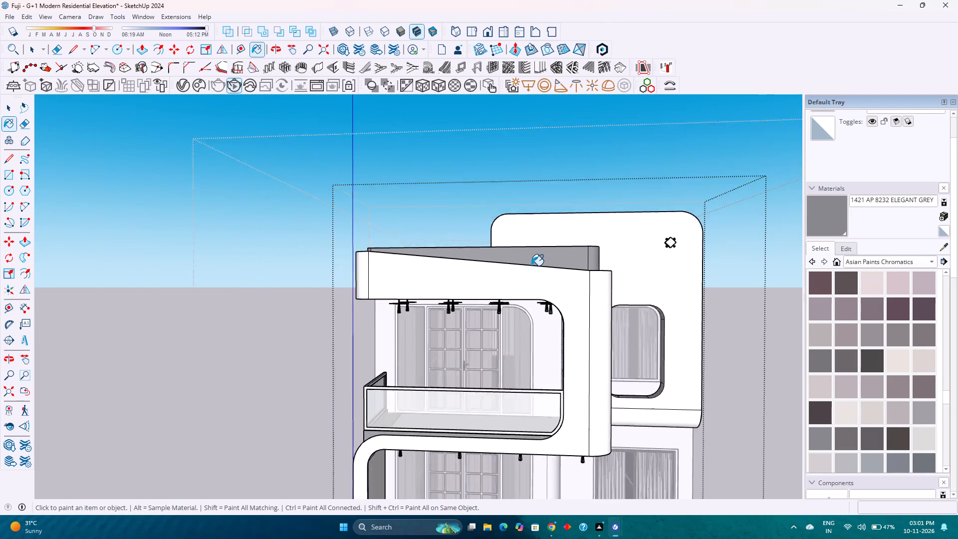
{"action": "scroll", "coordinate": [531, 266], "scroll_direction": "down", "scroll_amount": 9}
Set the front view, frame the whole house and start a V-Ray interactive render.
{"action": "key", "text": "space"}
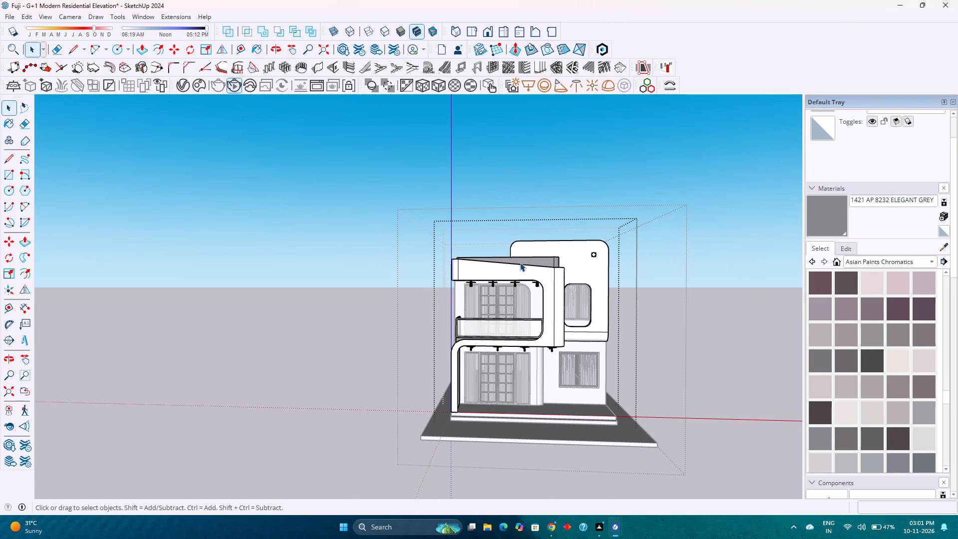
{"action": "left_click", "coordinate": [486, 31]}
{"action": "scroll", "coordinate": [422, 282], "scroll_direction": "up", "scroll_amount": 4}
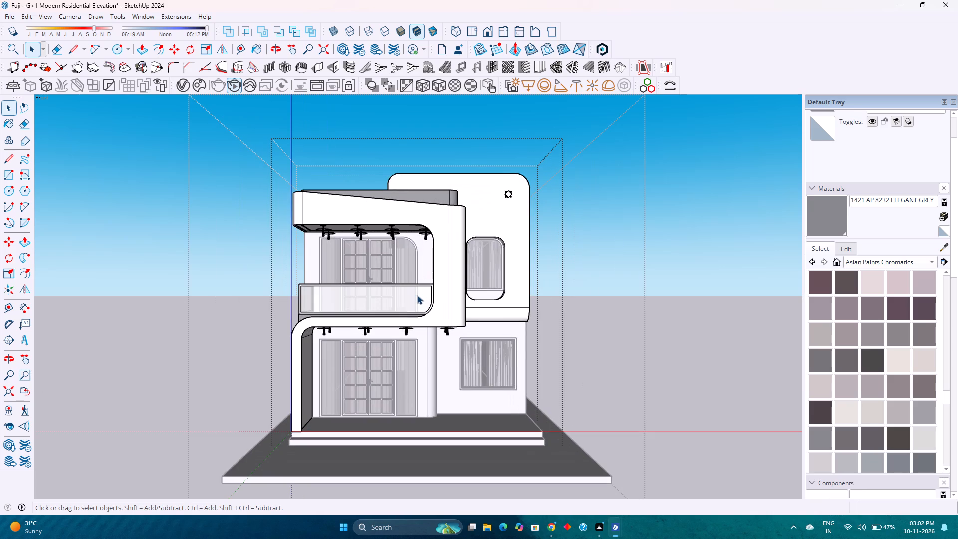
{"action": "scroll", "coordinate": [417, 438], "scroll_direction": "up", "scroll_amount": 1}
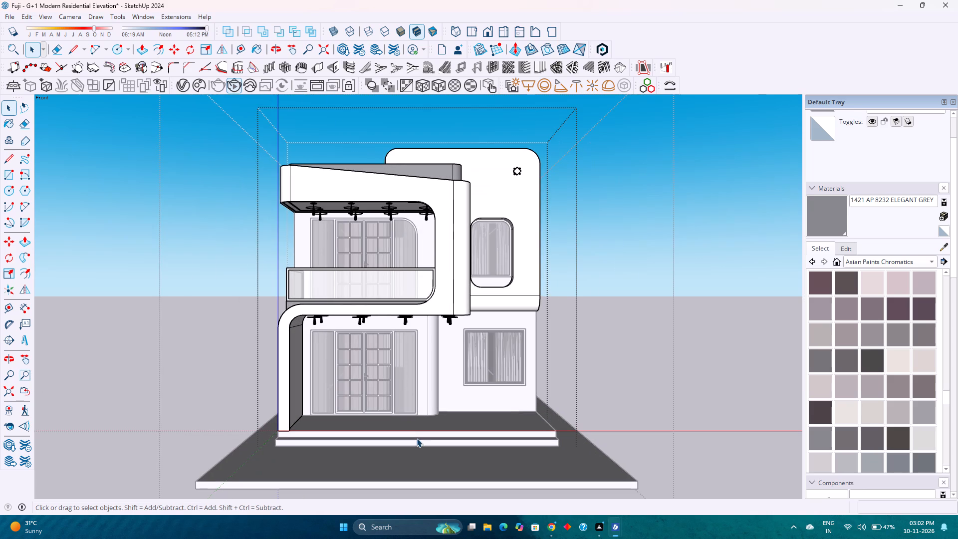
{"action": "scroll", "coordinate": [425, 489], "scroll_direction": "up", "scroll_amount": 2}
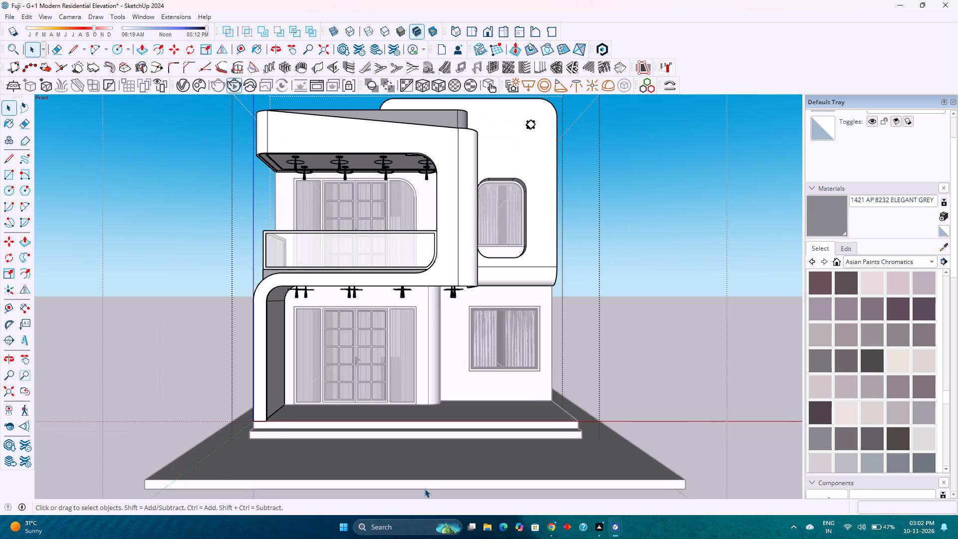
{"action": "left_click", "coordinate": [231, 87]}
{"action": "left_click", "coordinate": [236, 85]}
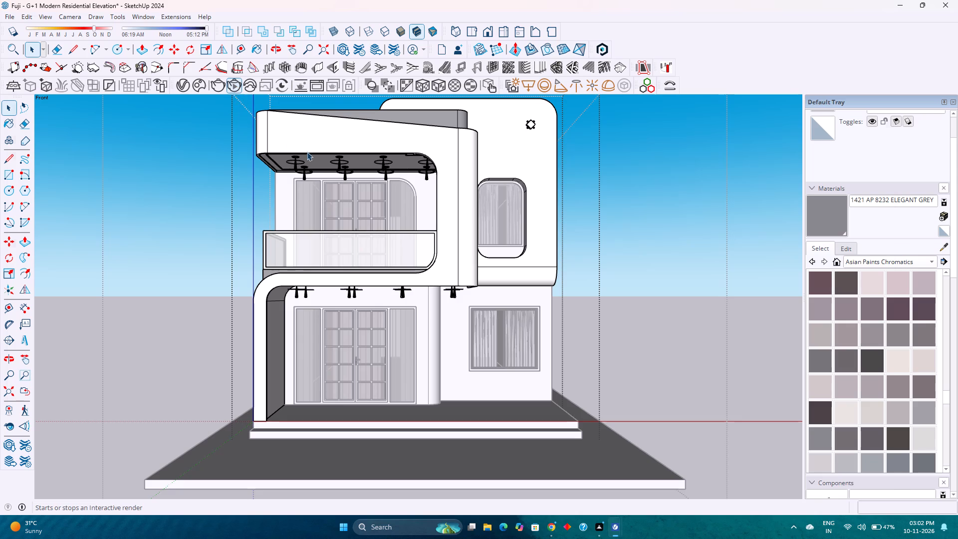
Set the sun's time of day to late afternoon, then minimise the V-Ray Frame Buffer after viewing the render.
{"action": "left_click", "coordinate": [195, 28]}
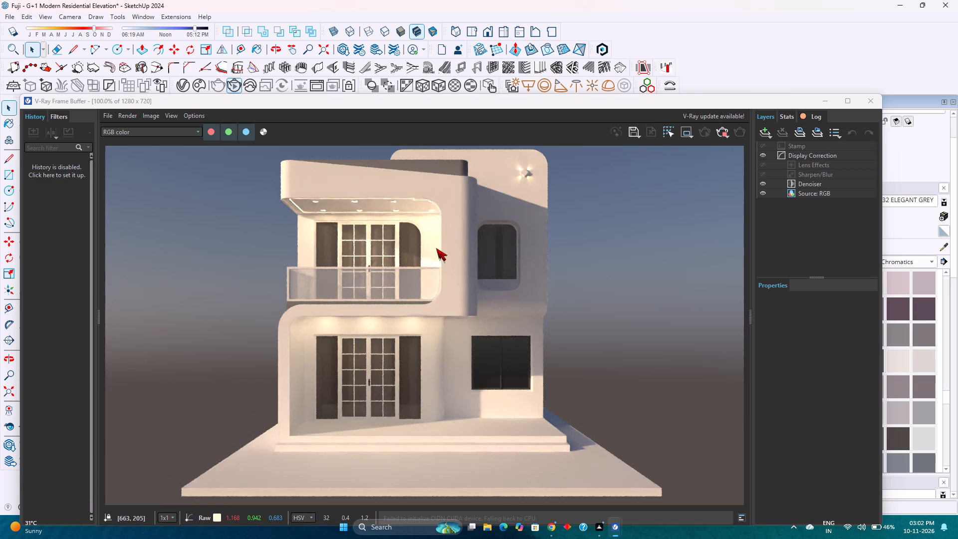
{"action": "left_click", "coordinate": [824, 101]}
Paint the small wall light fixture near the top of the tall wall panel in AP 8253 RAVEN SONG.
{"action": "left_click", "coordinate": [531, 123]}
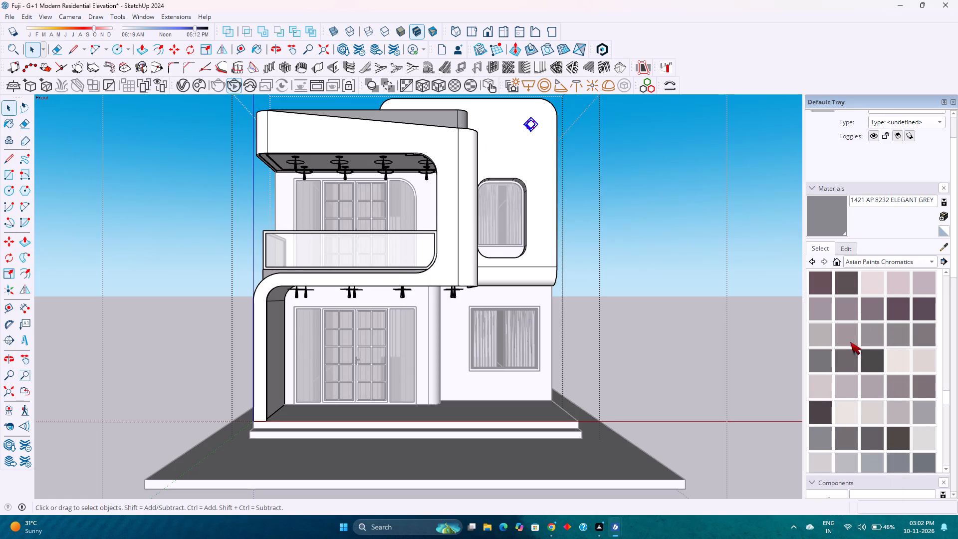
{"action": "left_click", "coordinate": [823, 412]}
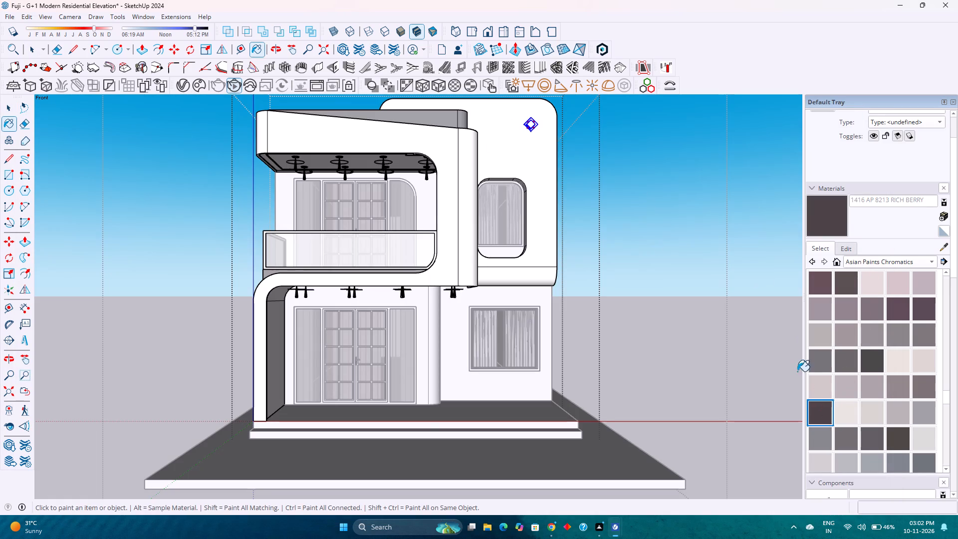
{"action": "left_click", "coordinate": [892, 438]}
{"action": "scroll", "coordinate": [834, 396], "scroll_direction": "down", "scroll_amount": 1}
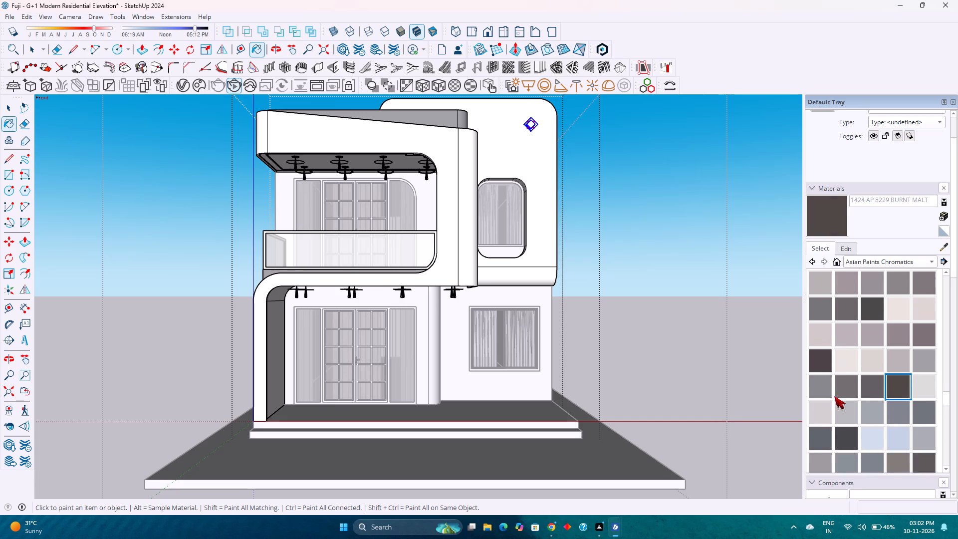
{"action": "scroll", "coordinate": [834, 396], "scroll_direction": "down", "scroll_amount": 2}
{"action": "left_click", "coordinate": [846, 408]}
{"action": "scroll", "coordinate": [885, 401], "scroll_direction": "down", "scroll_amount": 4}
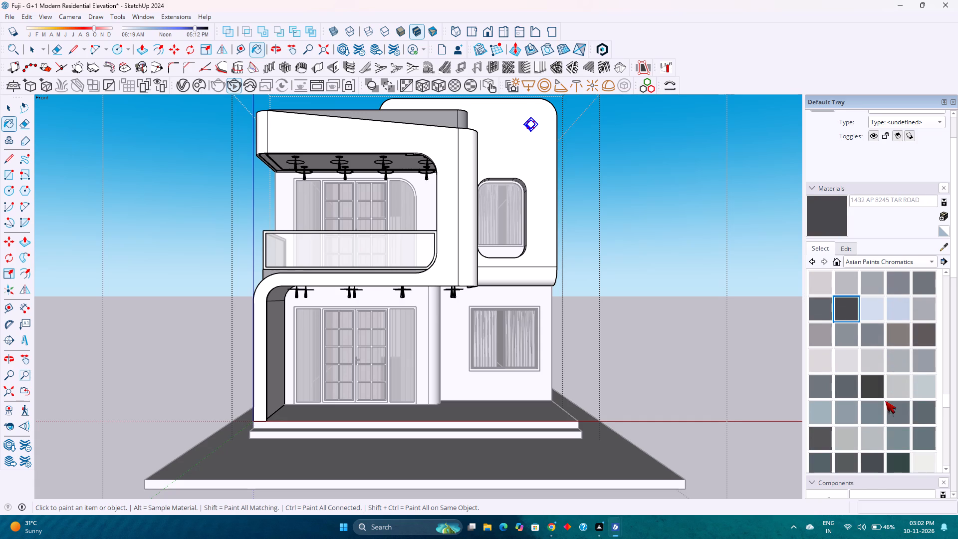
{"action": "left_click", "coordinate": [881, 385]}
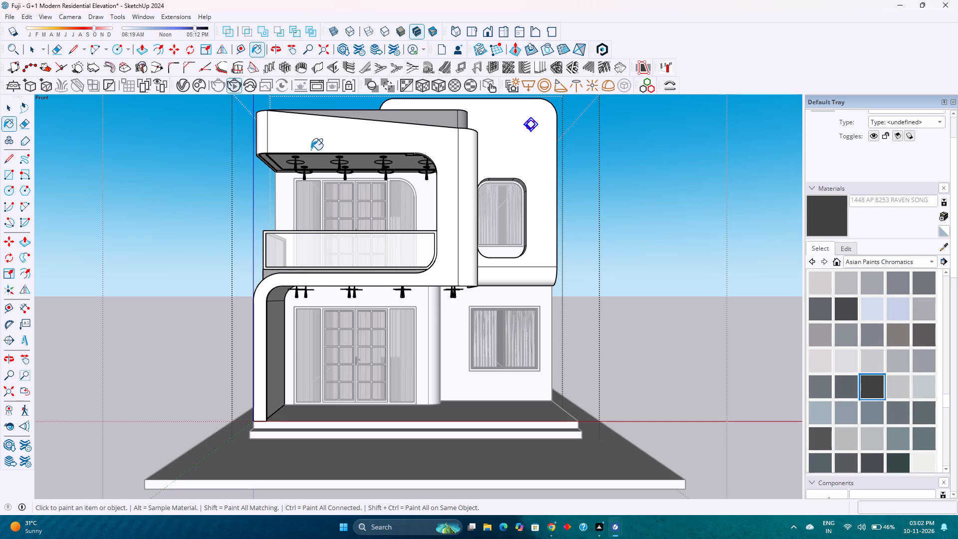
{"action": "left_click", "coordinate": [532, 125]}
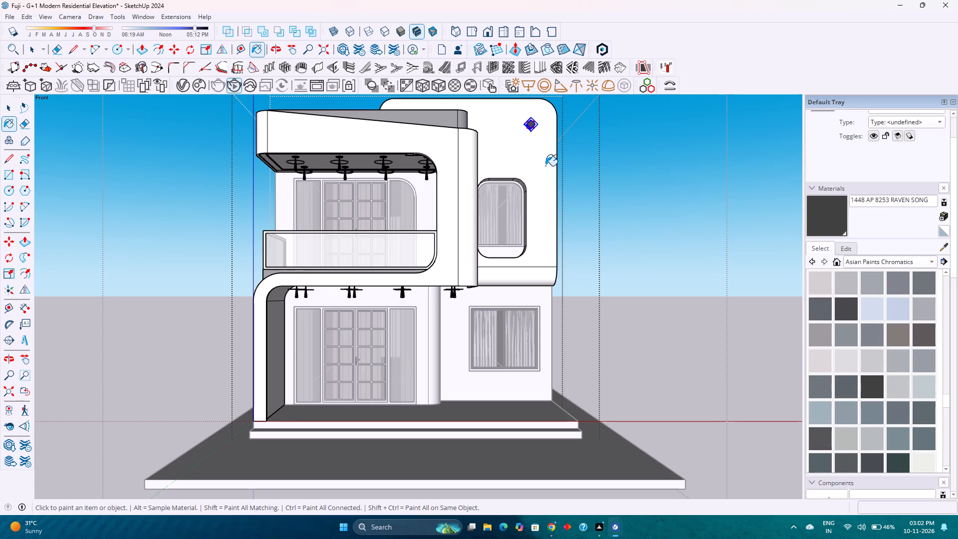
{"action": "key", "text": "space"}
{"action": "left_click", "coordinate": [647, 170]}
Darken the AP 8253 RAVEN SONG material to black by setting its lightness to 0.
{"action": "scroll", "coordinate": [477, 202], "scroll_direction": "down", "scroll_amount": 1}
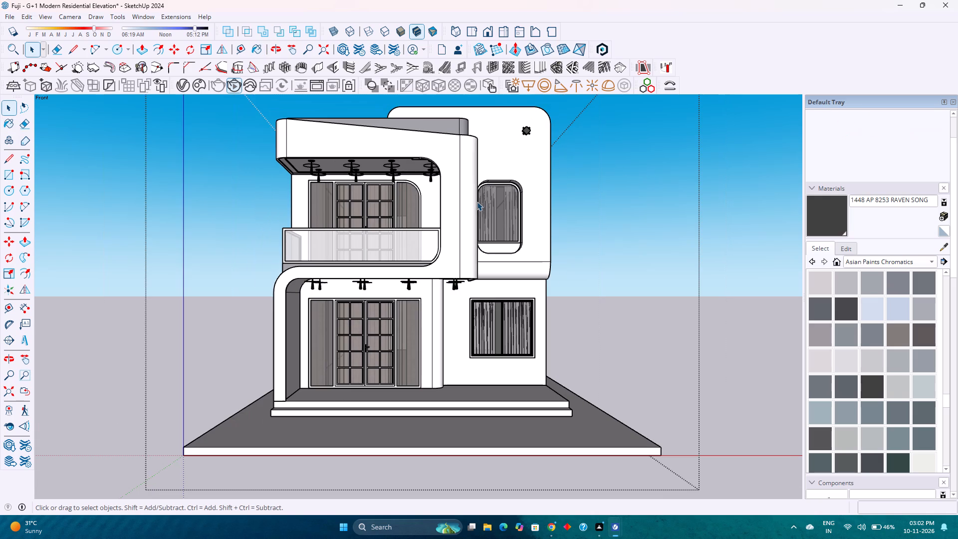
{"action": "left_click", "coordinate": [844, 248]}
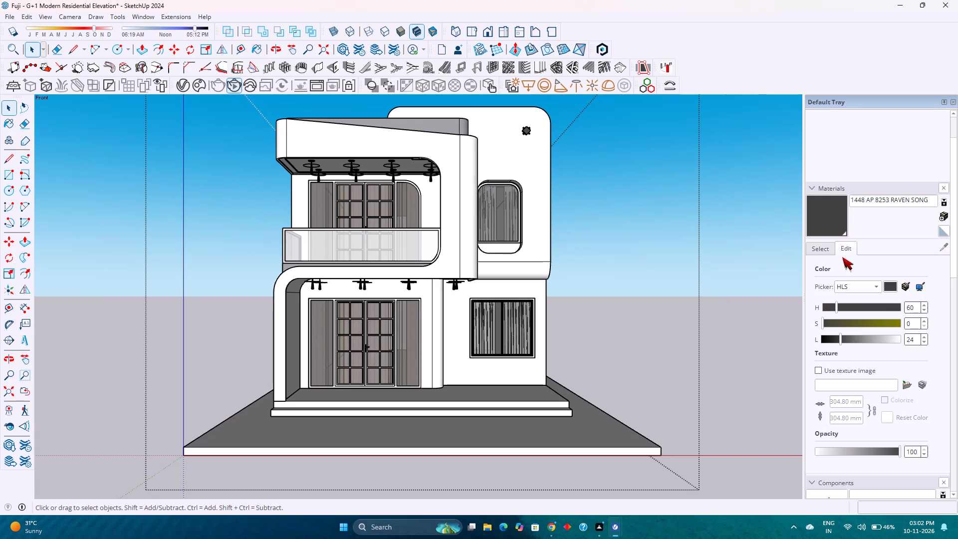
{"action": "left_click_drag", "start_coordinate": [838, 335], "coordinate": [817, 334]}
{"action": "left_click", "coordinate": [658, 254]}
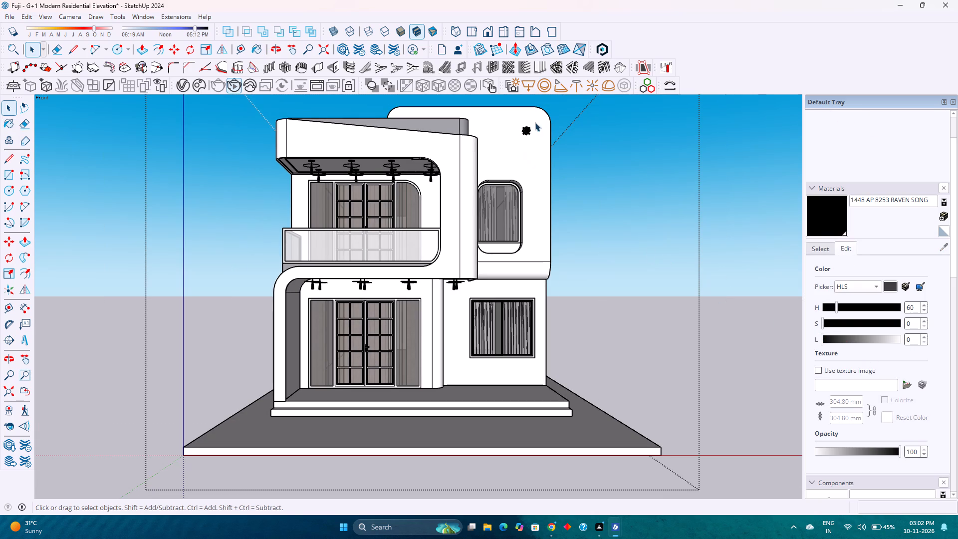
{"action": "scroll", "coordinate": [533, 122], "scroll_direction": "up", "scroll_amount": 5}
{"action": "scroll", "coordinate": [506, 174], "scroll_direction": "up", "scroll_amount": 7}
{"action": "scroll", "coordinate": [508, 173], "scroll_direction": "down", "scroll_amount": 7}
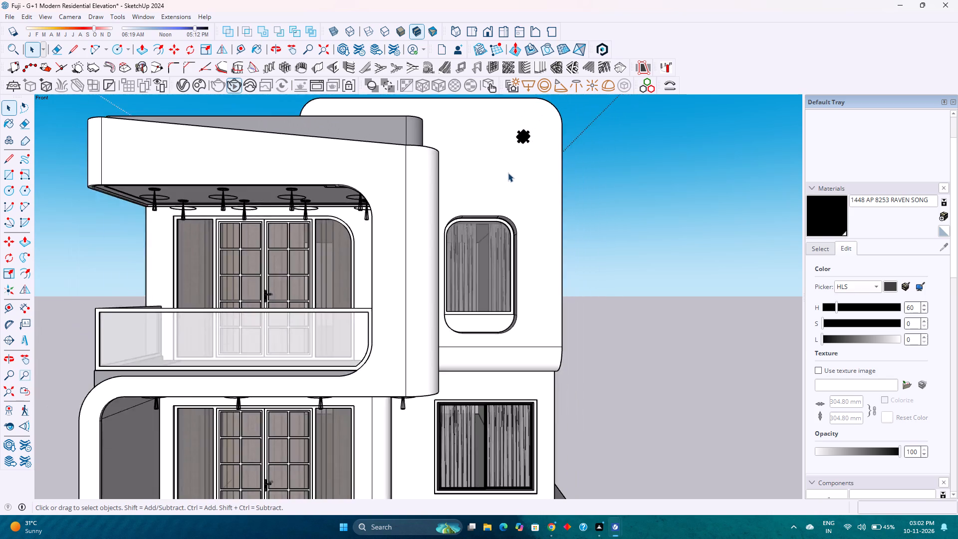
Set the front view, frame the whole house and save the model.
{"action": "scroll", "coordinate": [508, 173], "scroll_direction": "down", "scroll_amount": 7}
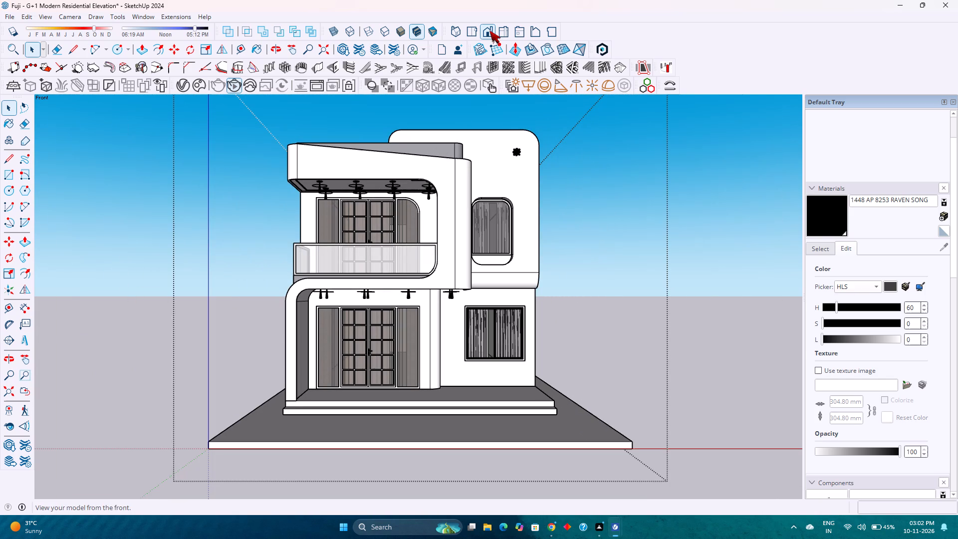
{"action": "left_click", "coordinate": [489, 30]}
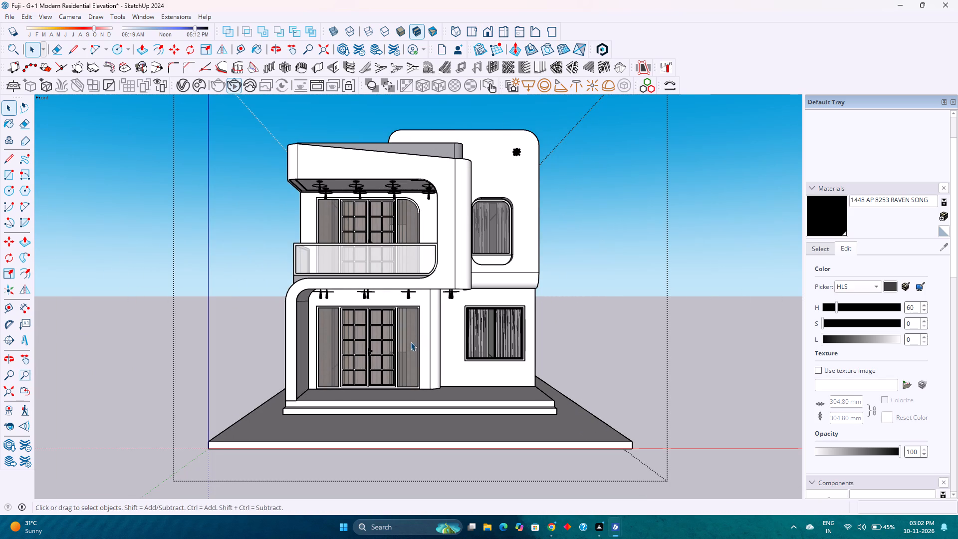
{"action": "scroll", "coordinate": [406, 377], "scroll_direction": "up", "scroll_amount": 1}
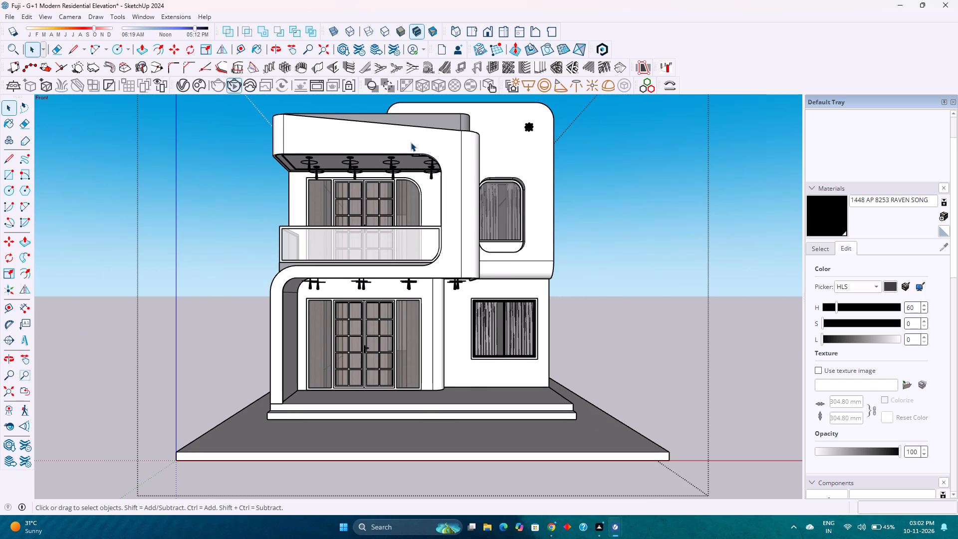
{"action": "scroll", "coordinate": [411, 142], "scroll_direction": "up", "scroll_amount": 1}
{"action": "scroll", "coordinate": [411, 142], "scroll_direction": "down", "scroll_amount": 4}
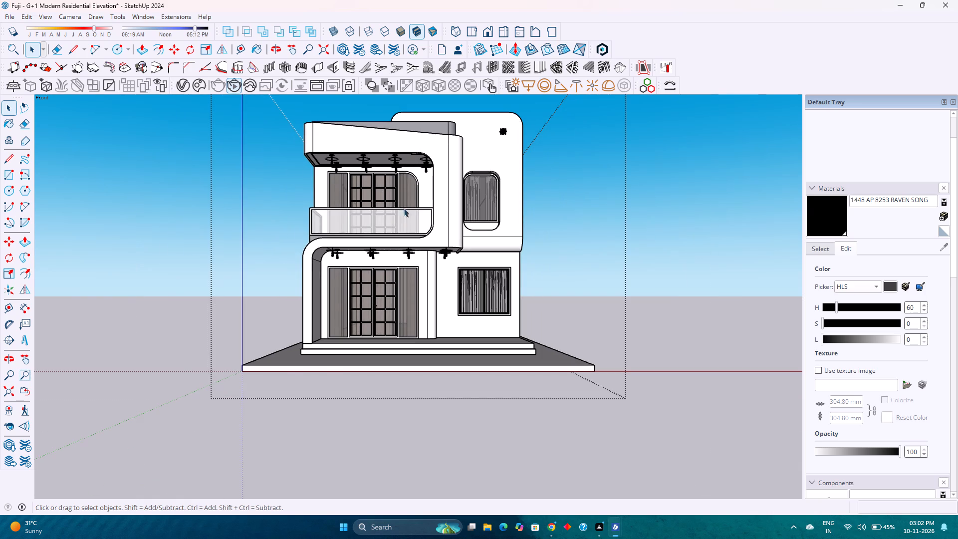
{"action": "scroll", "coordinate": [407, 106], "scroll_direction": "up", "scroll_amount": 3}
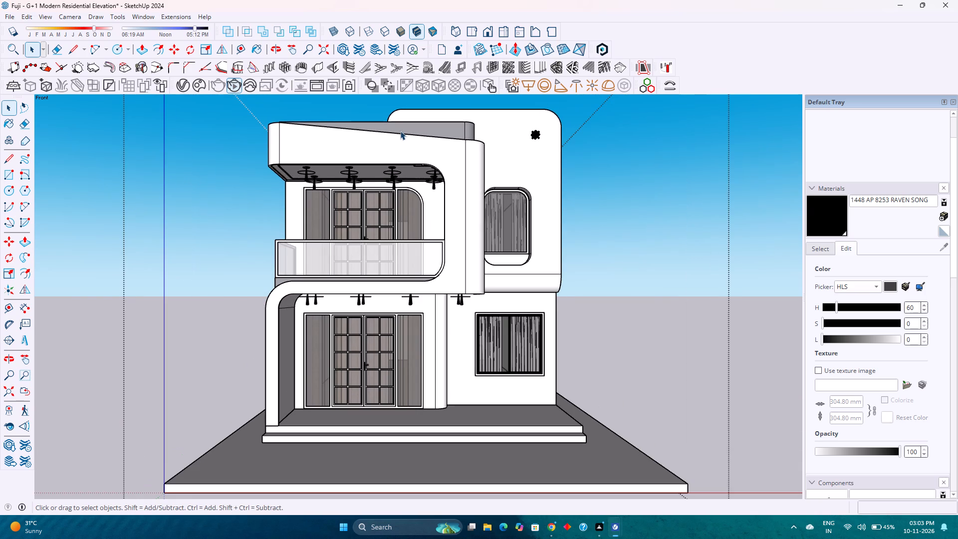
{"action": "left_click", "coordinate": [614, 239]}
{"action": "left_click", "coordinate": [781, 231]}
{"action": "scroll", "coordinate": [570, 224], "scroll_direction": "down", "scroll_amount": 4}
{"action": "scroll", "coordinate": [569, 223], "scroll_direction": "up", "scroll_amount": 3}
{"action": "scroll", "coordinate": [569, 223], "scroll_direction": "down", "scroll_amount": 3}
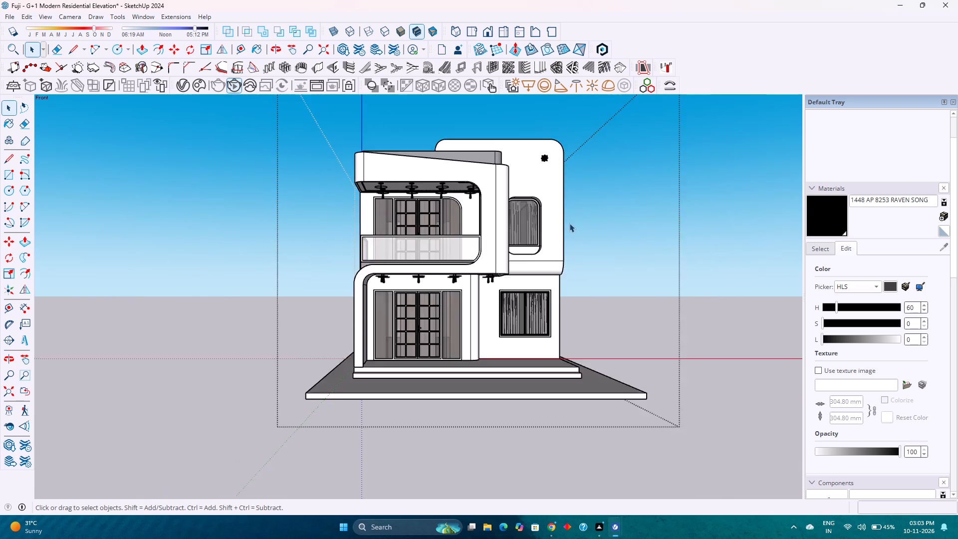
{"action": "scroll", "coordinate": [569, 223], "scroll_direction": "up", "scroll_amount": 4}
{"action": "scroll", "coordinate": [569, 223], "scroll_direction": "down", "scroll_amount": 1}
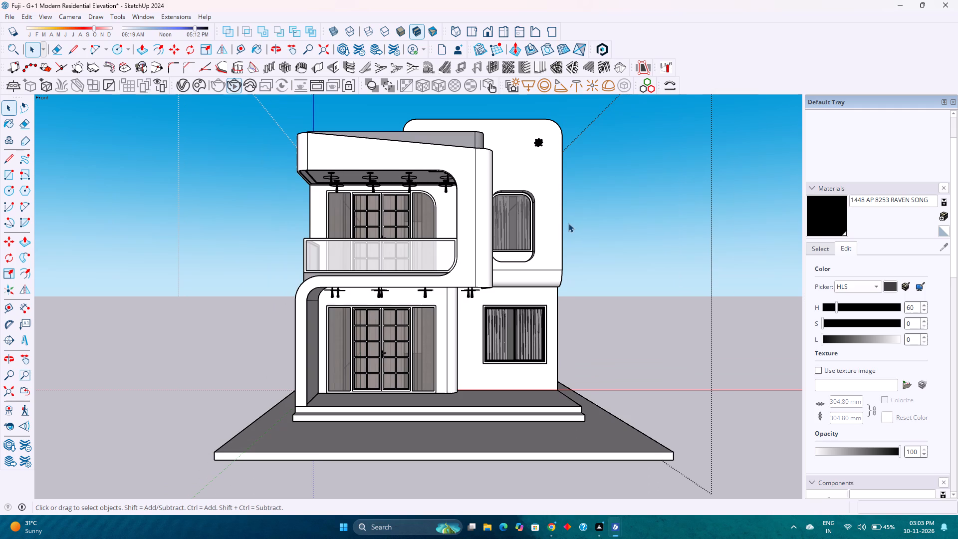
{"action": "key", "text": "ctrl+s"}
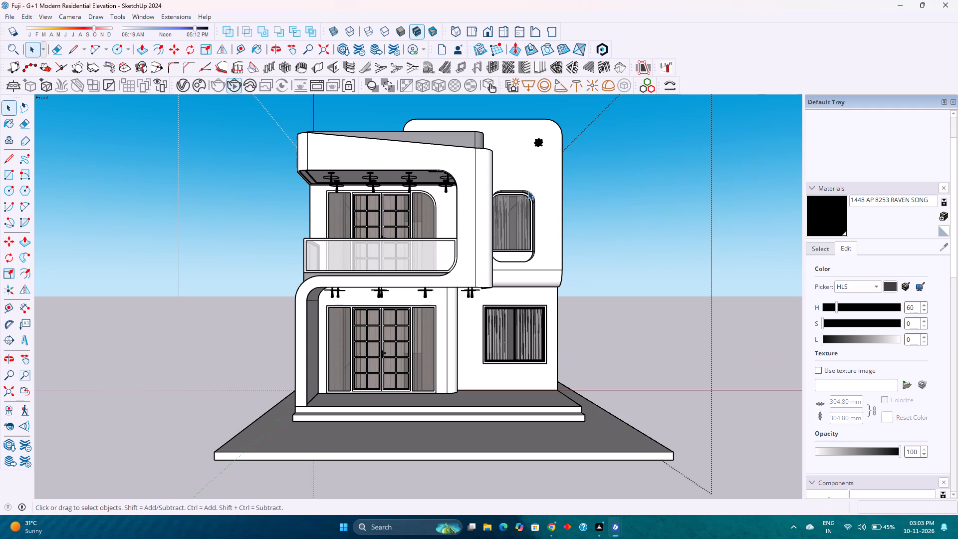
Examine the house facade, balcony and upper window from several angles and distances.
{"action": "scroll", "coordinate": [528, 191], "scroll_direction": "down", "scroll_amount": 1}
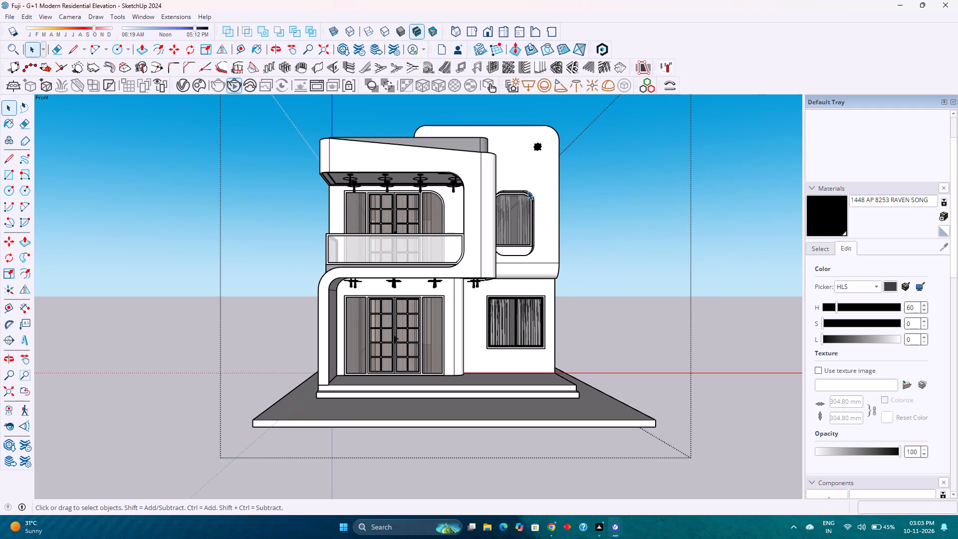
{"action": "middle_click_drag", "start_coordinate": [540, 234], "coordinate": [493, 245]}
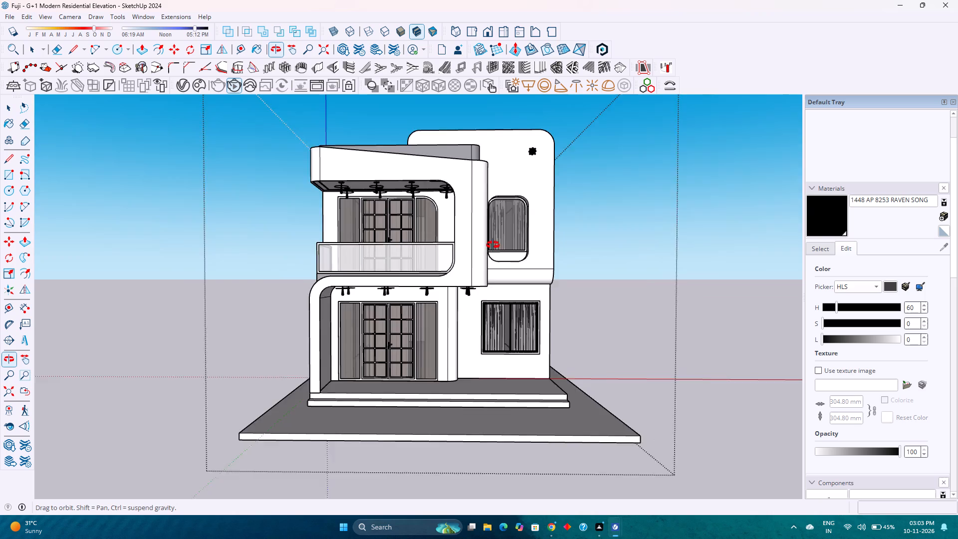
{"action": "middle_click_drag", "start_coordinate": [493, 245], "coordinate": [521, 247]}
{"action": "scroll", "coordinate": [520, 247], "scroll_direction": "down", "scroll_amount": 4}
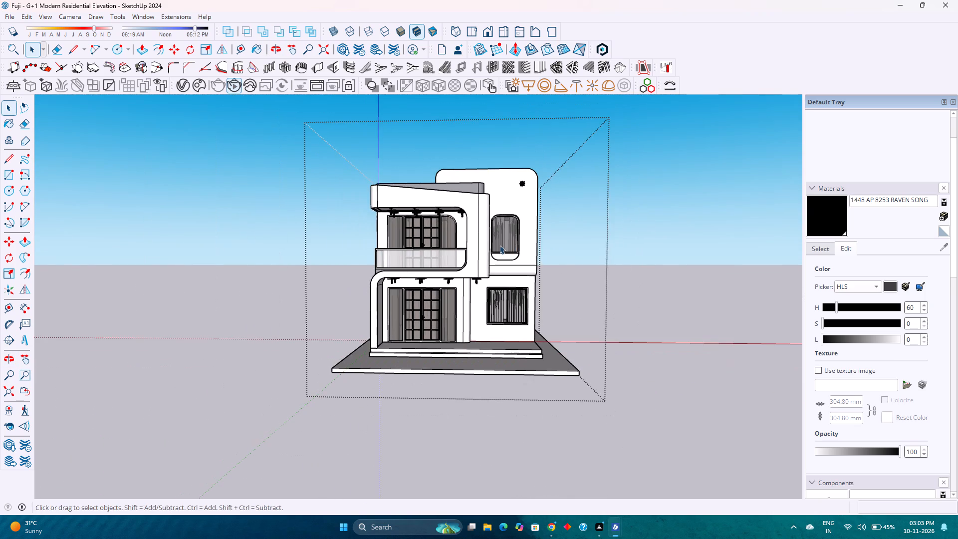
{"action": "scroll", "coordinate": [498, 245], "scroll_direction": "up", "scroll_amount": 3}
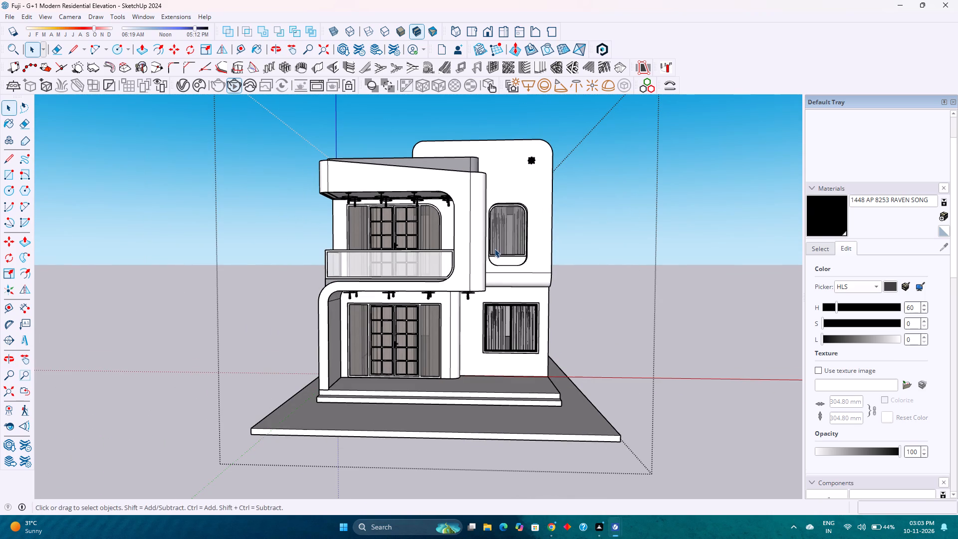
{"action": "scroll", "coordinate": [510, 263], "scroll_direction": "up", "scroll_amount": 9}
{"action": "middle_click_drag", "start_coordinate": [506, 264], "coordinate": [499, 276]}
{"action": "middle_click", "coordinate": [499, 276]}
{"action": "scroll", "coordinate": [498, 273], "scroll_direction": "down", "scroll_amount": 11}
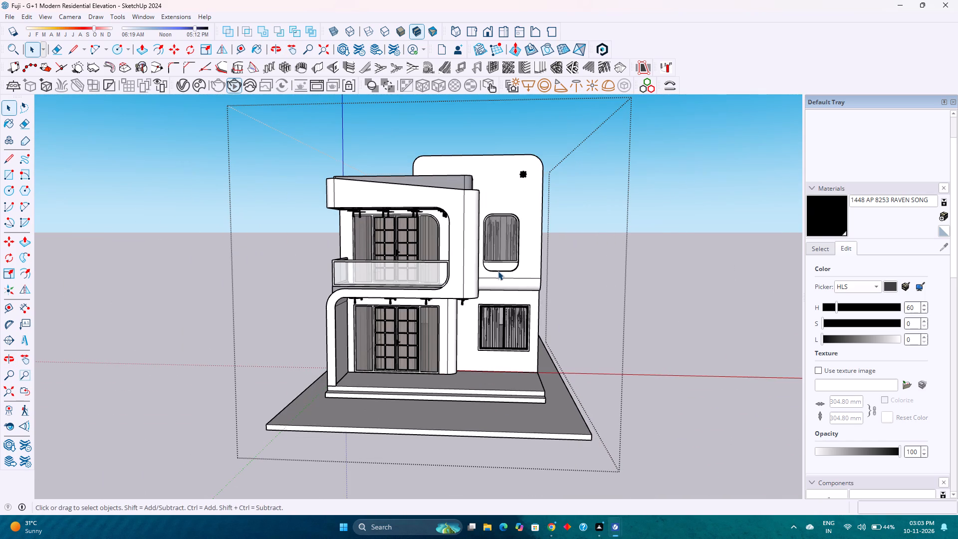
{"action": "scroll", "coordinate": [491, 203], "scroll_direction": "up", "scroll_amount": 5}
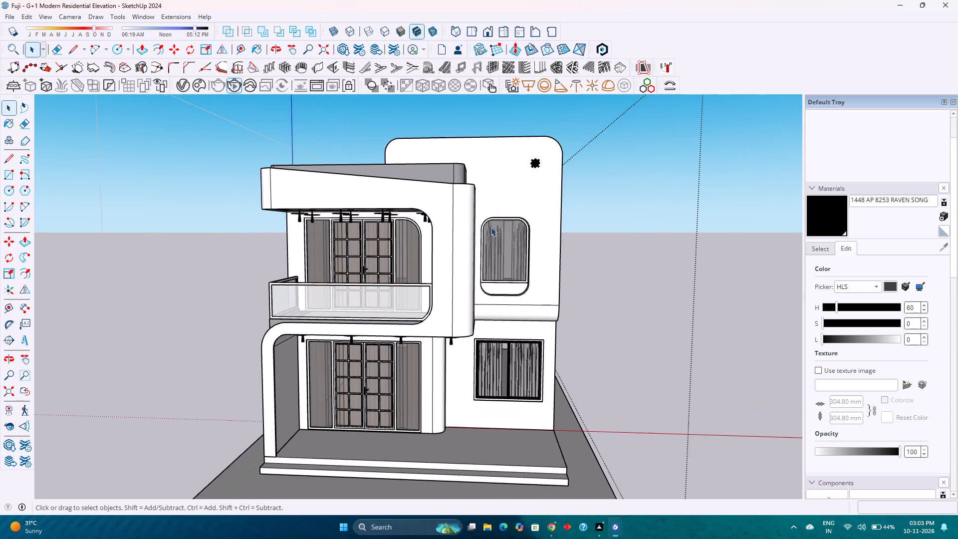
{"action": "scroll", "coordinate": [491, 227], "scroll_direction": "up", "scroll_amount": 4}
{"action": "middle_click_drag", "start_coordinate": [502, 265], "coordinate": [469, 212]}
{"action": "middle_click", "coordinate": [469, 212]}
{"action": "scroll", "coordinate": [493, 230], "scroll_direction": "up", "scroll_amount": 4}
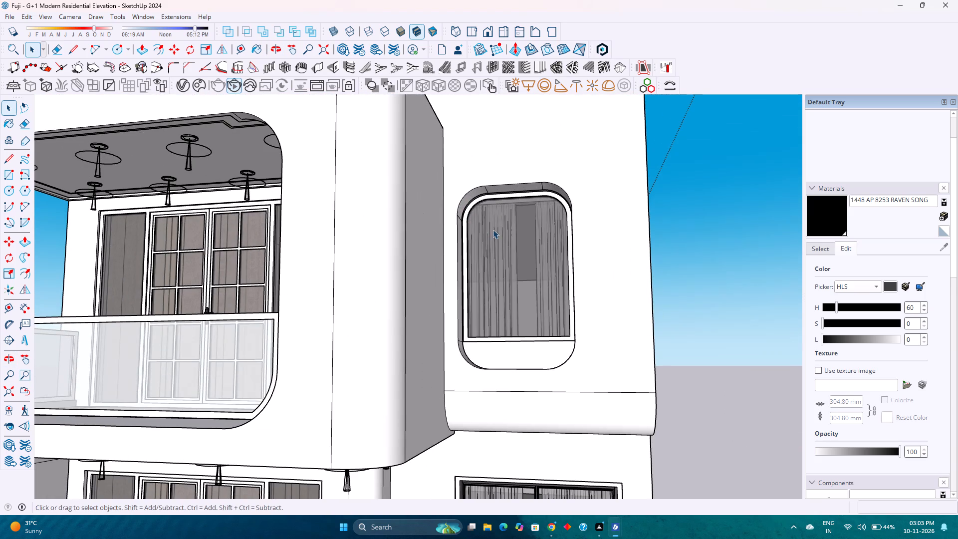
{"action": "scroll", "coordinate": [497, 199], "scroll_direction": "down", "scroll_amount": 13}
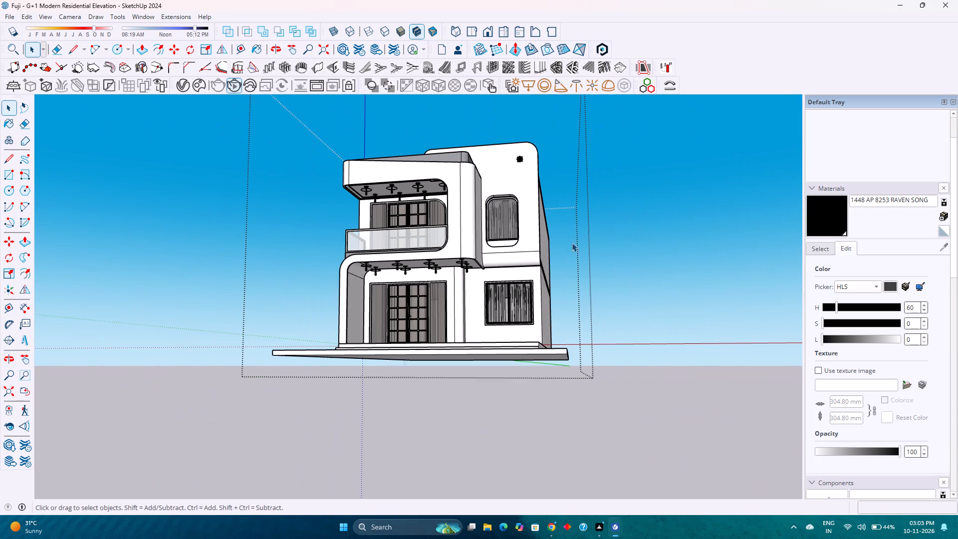
Exit the house group that is open for editing.
{"action": "left_click", "coordinate": [629, 252]}
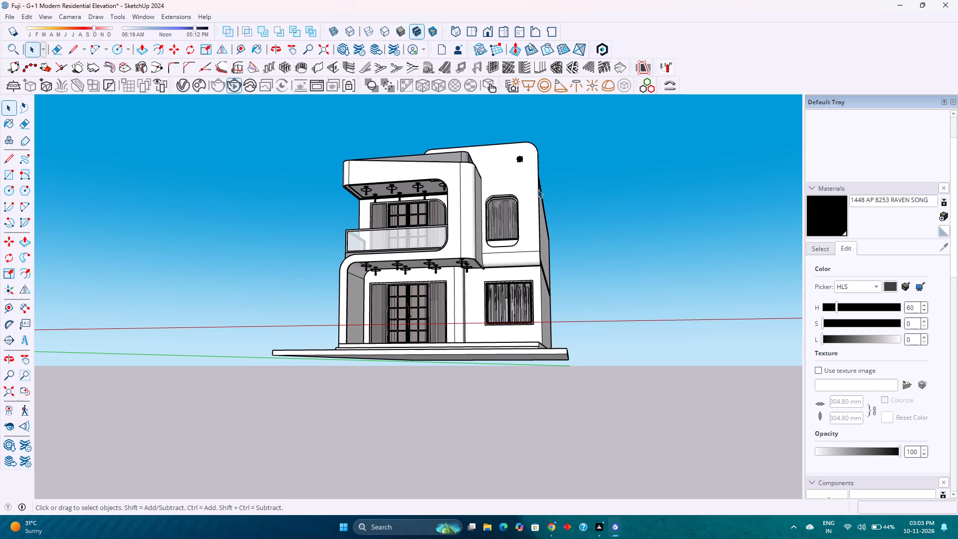
Check the house from both sides, restore the front view and frame the whole elevation with its base.
{"action": "scroll", "coordinate": [568, 211], "scroll_direction": "down", "scroll_amount": 4}
{"action": "scroll", "coordinate": [568, 211], "scroll_direction": "up", "scroll_amount": 3}
{"action": "scroll", "coordinate": [567, 211], "scroll_direction": "down", "scroll_amount": 3}
{"action": "middle_click_drag", "start_coordinate": [567, 211], "coordinate": [653, 274]}
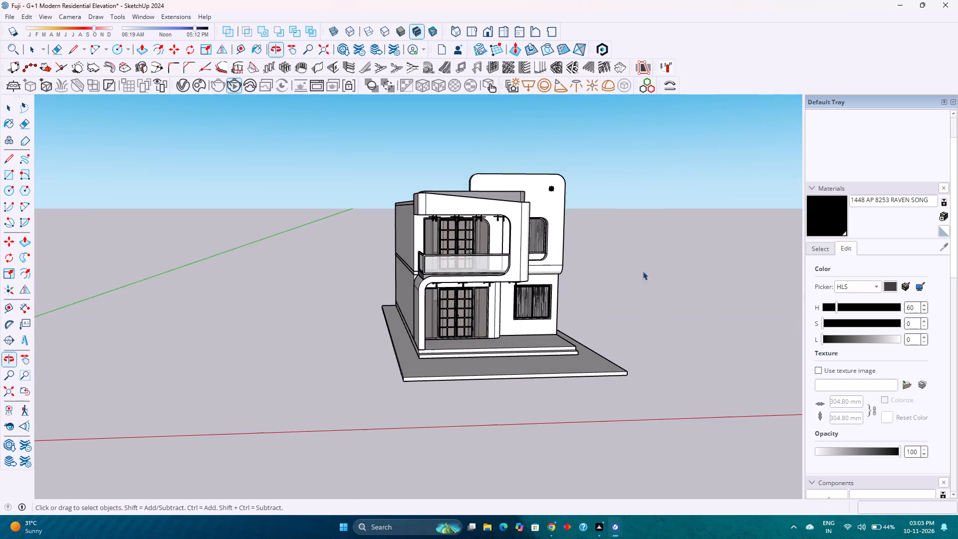
{"action": "scroll", "coordinate": [620, 256], "scroll_direction": "down", "scroll_amount": 4}
{"action": "middle_click_drag", "start_coordinate": [622, 257], "coordinate": [517, 267]}
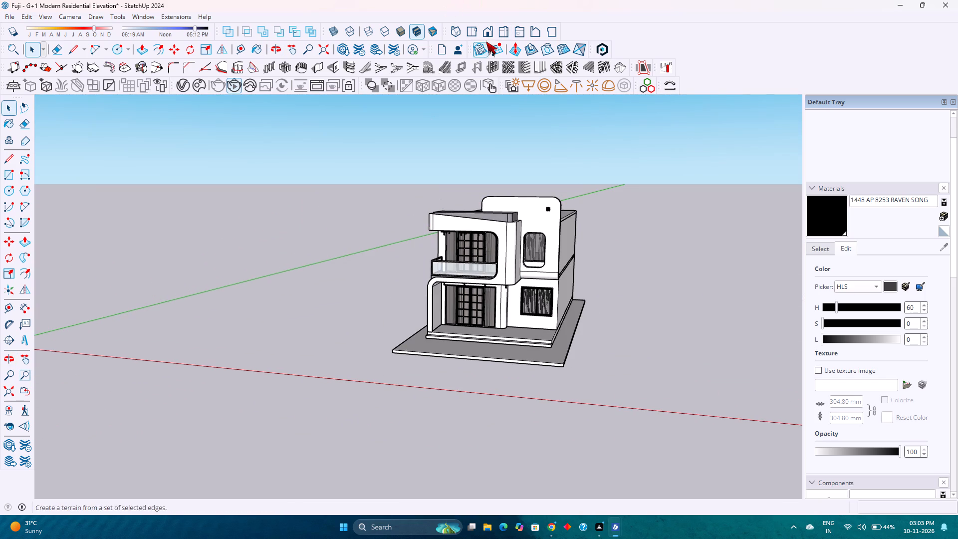
{"action": "left_click", "coordinate": [486, 35]}
{"action": "scroll", "coordinate": [428, 281], "scroll_direction": "up", "scroll_amount": 1}
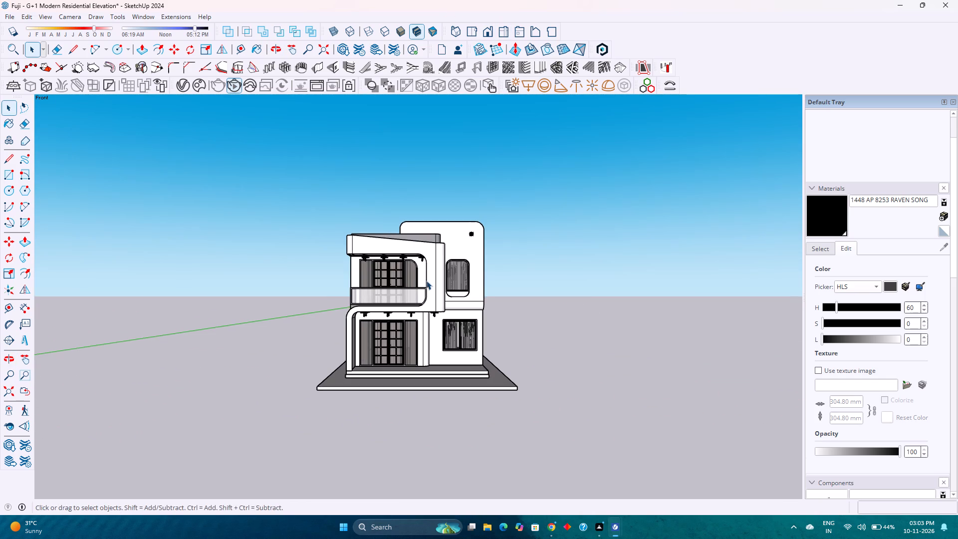
{"action": "scroll", "coordinate": [405, 317], "scroll_direction": "up", "scroll_amount": 4}
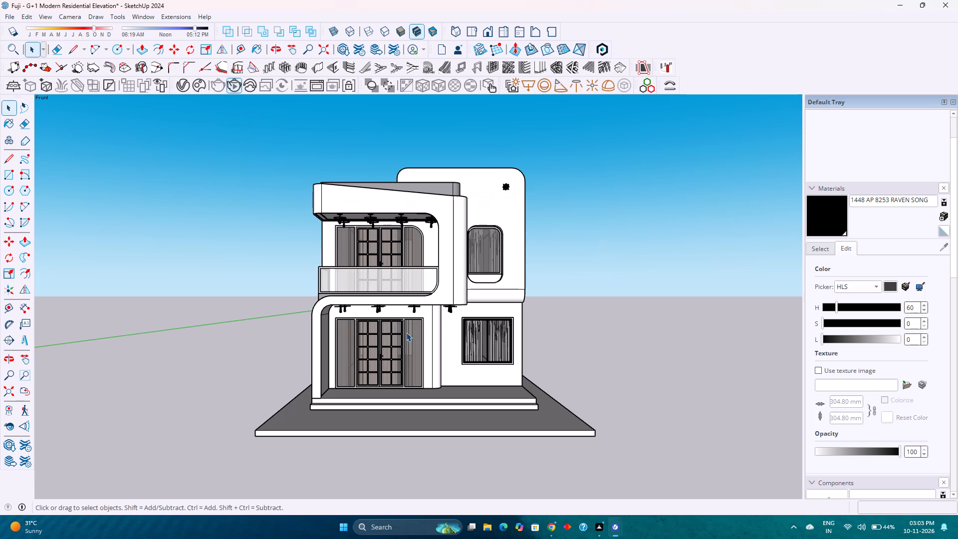
{"action": "scroll", "coordinate": [406, 332], "scroll_direction": "up", "scroll_amount": 3}
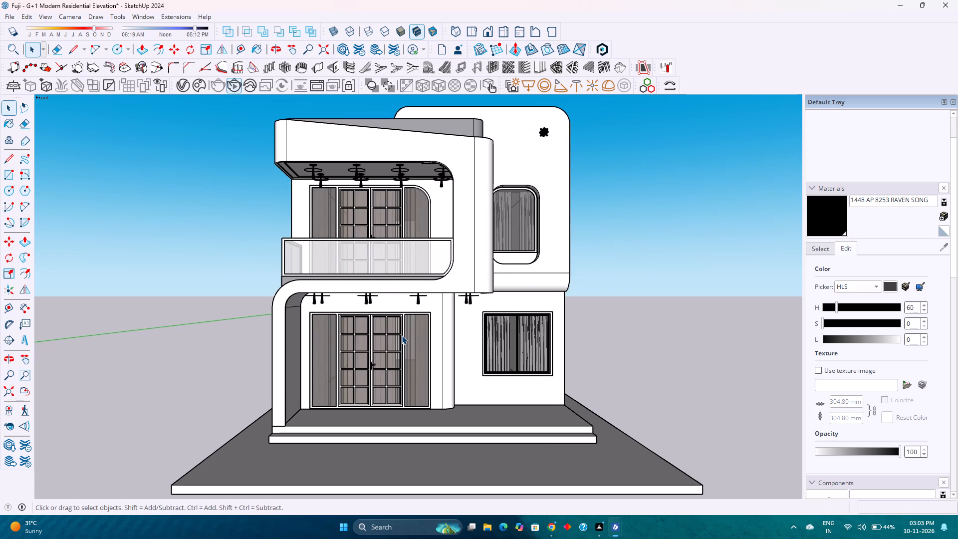
{"action": "scroll", "coordinate": [369, 444], "scroll_direction": "up", "scroll_amount": 1}
{"action": "scroll", "coordinate": [369, 444], "scroll_direction": "down", "scroll_amount": 1}
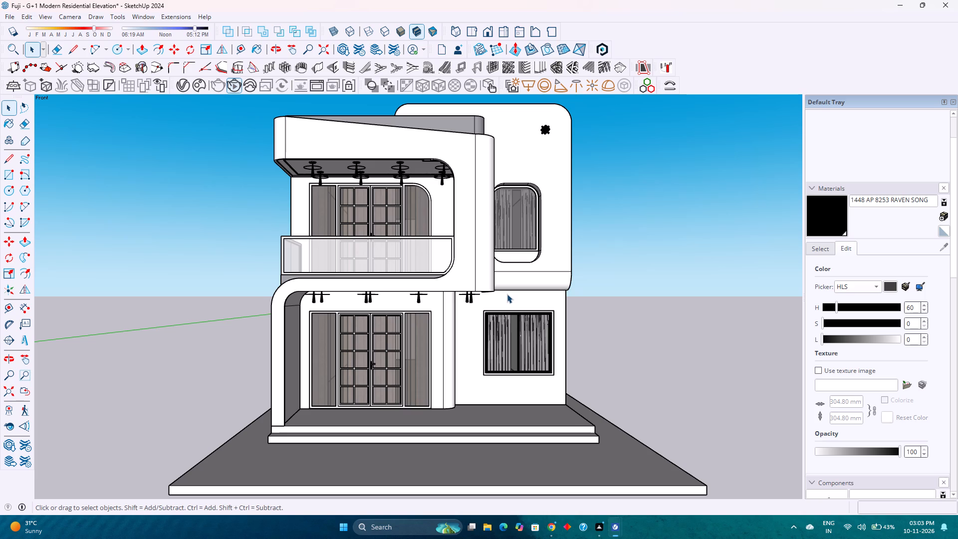
{"action": "scroll", "coordinate": [544, 183], "scroll_direction": "down", "scroll_amount": 3}
{"action": "scroll", "coordinate": [544, 183], "scroll_direction": "up", "scroll_amount": 3}
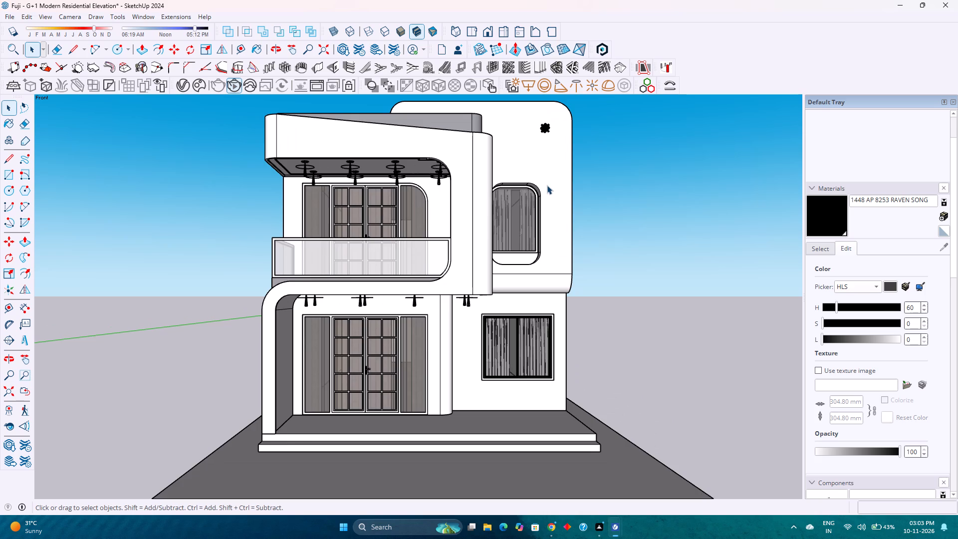
{"action": "scroll", "coordinate": [547, 185], "scroll_direction": "down", "scroll_amount": 1}
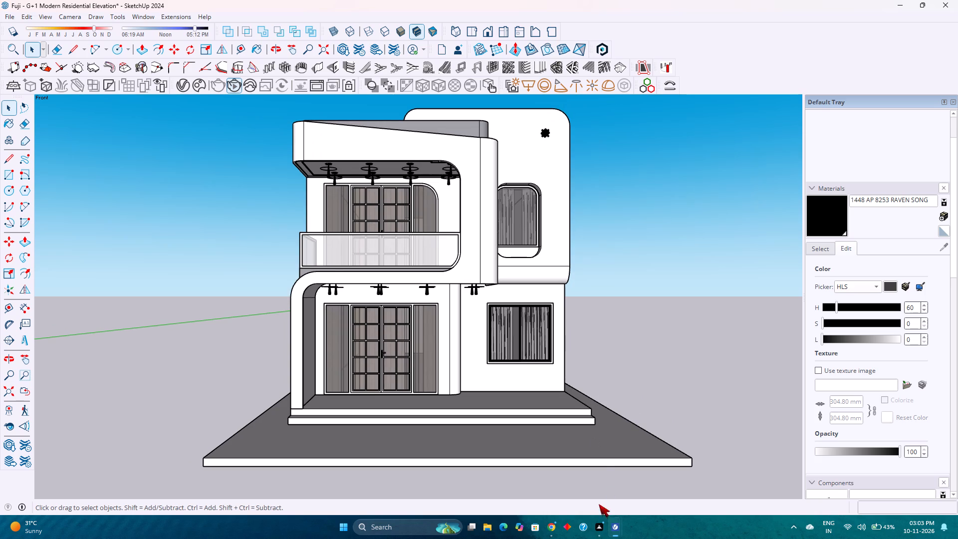
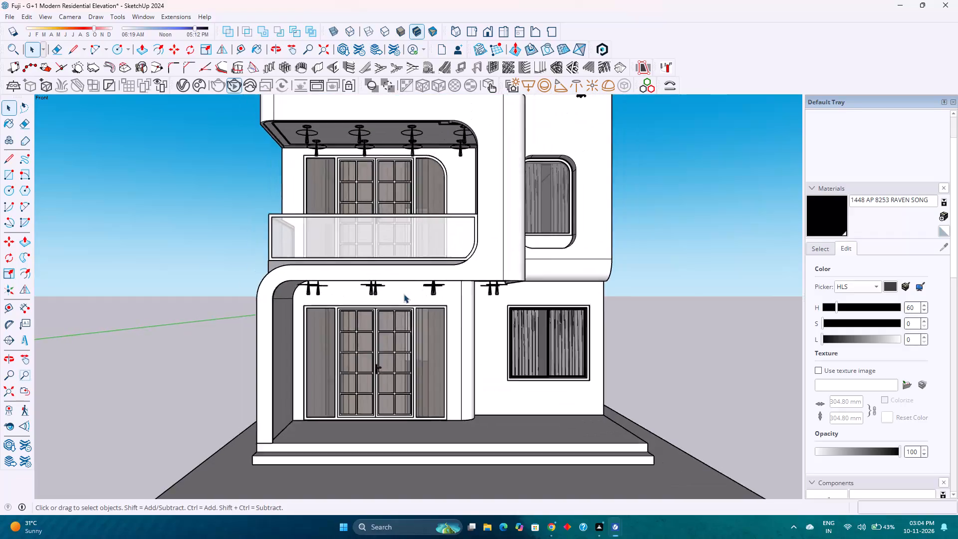
Examine the front elevation of the house from near and far, including its steps and ground slab.
{"action": "scroll", "coordinate": [404, 294], "scroll_direction": "down", "scroll_amount": 1}
{"action": "scroll", "coordinate": [404, 294], "scroll_direction": "up", "scroll_amount": 3}
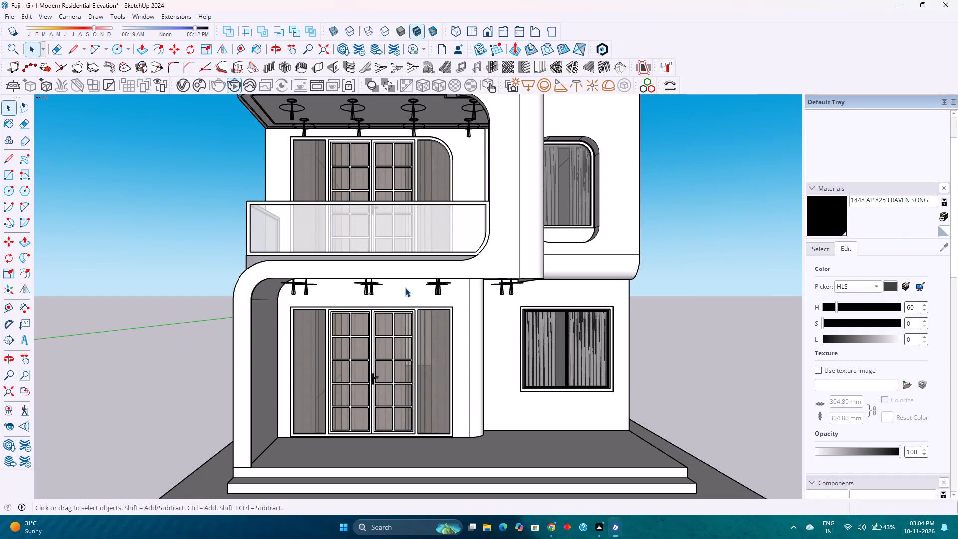
{"action": "scroll", "coordinate": [405, 288], "scroll_direction": "down", "scroll_amount": 4}
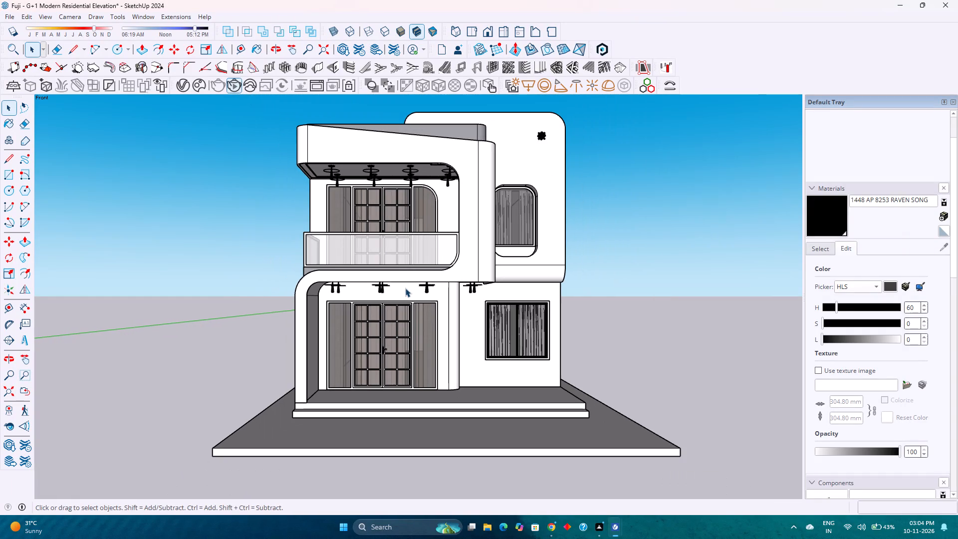
{"action": "scroll", "coordinate": [451, 252], "scroll_direction": "up", "scroll_amount": 1}
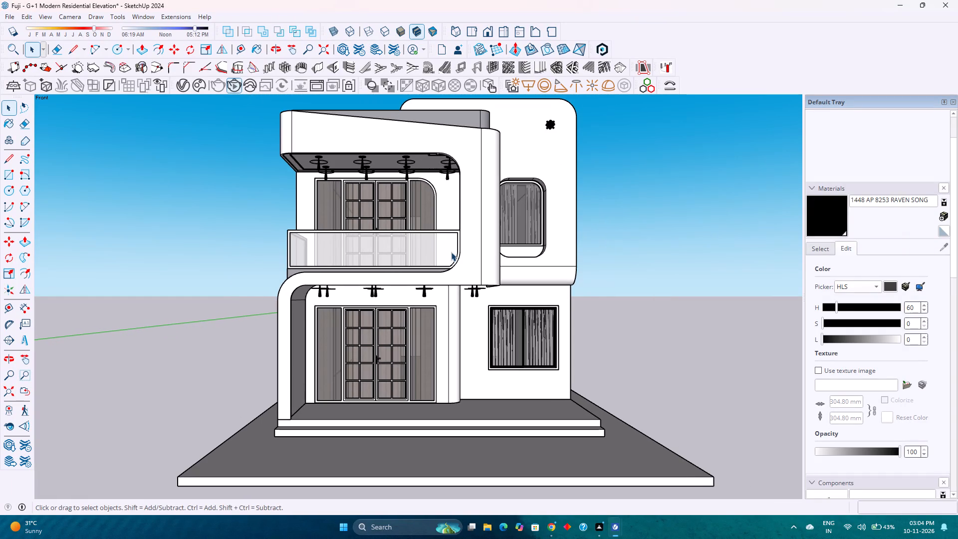
{"action": "scroll", "coordinate": [451, 245], "scroll_direction": "up", "scroll_amount": 1}
{"action": "scroll", "coordinate": [451, 245], "scroll_direction": "down", "scroll_amount": 1}
{"action": "scroll", "coordinate": [448, 127], "scroll_direction": "up", "scroll_amount": 1}
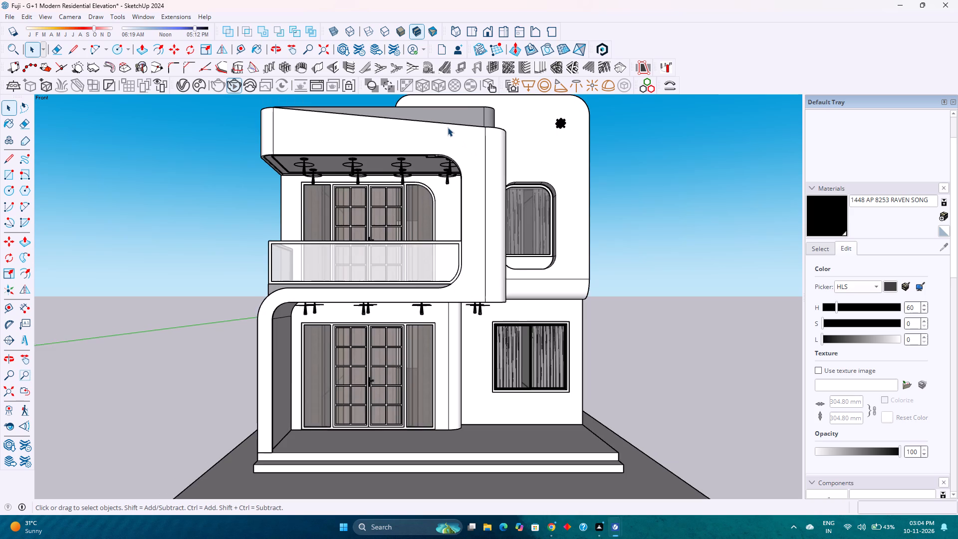
{"action": "scroll", "coordinate": [448, 127], "scroll_direction": "down", "scroll_amount": 1}
{"action": "scroll", "coordinate": [450, 101], "scroll_direction": "up", "scroll_amount": 1}
{"action": "scroll", "coordinate": [450, 101], "scroll_direction": "down", "scroll_amount": 1}
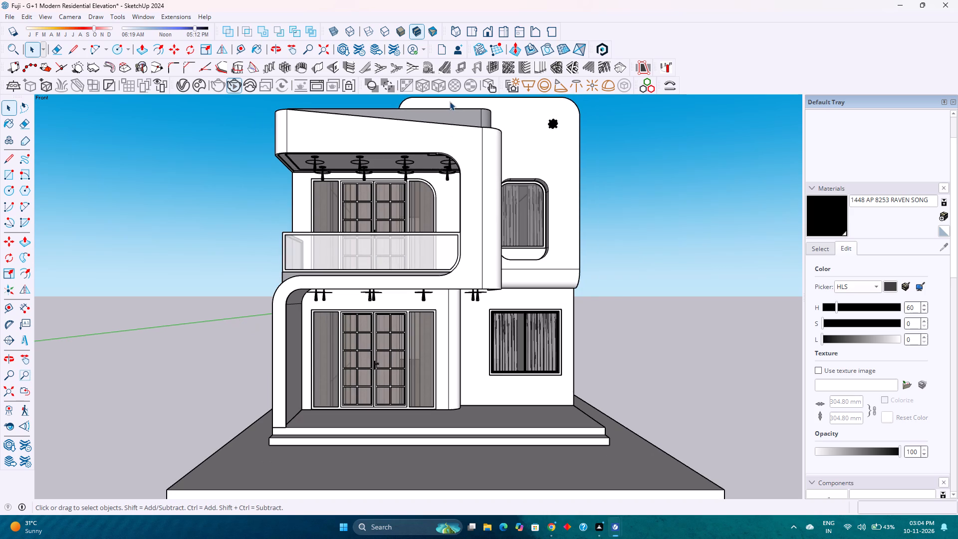
{"action": "scroll", "coordinate": [437, 187], "scroll_direction": "down", "scroll_amount": 2}
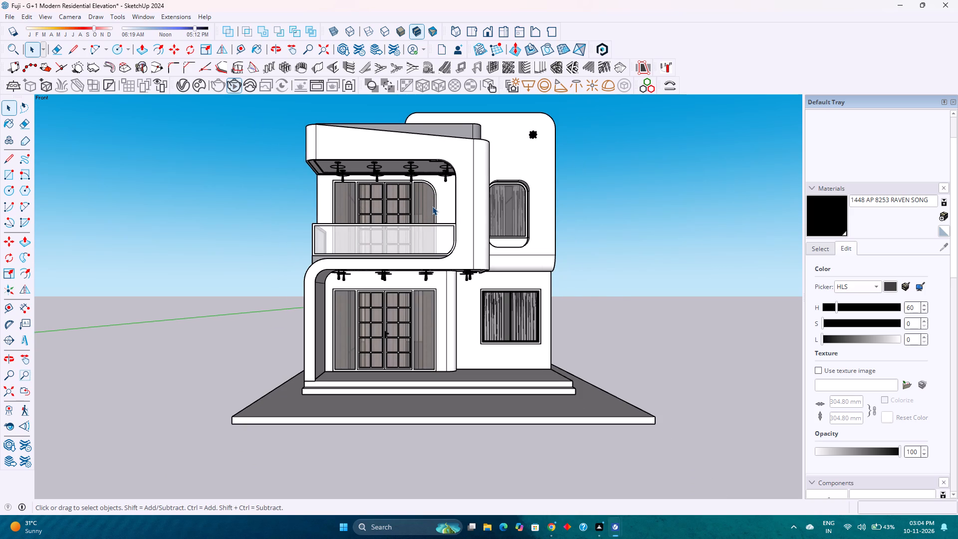
{"action": "scroll", "coordinate": [689, 280], "scroll_direction": "down", "scroll_amount": 2}
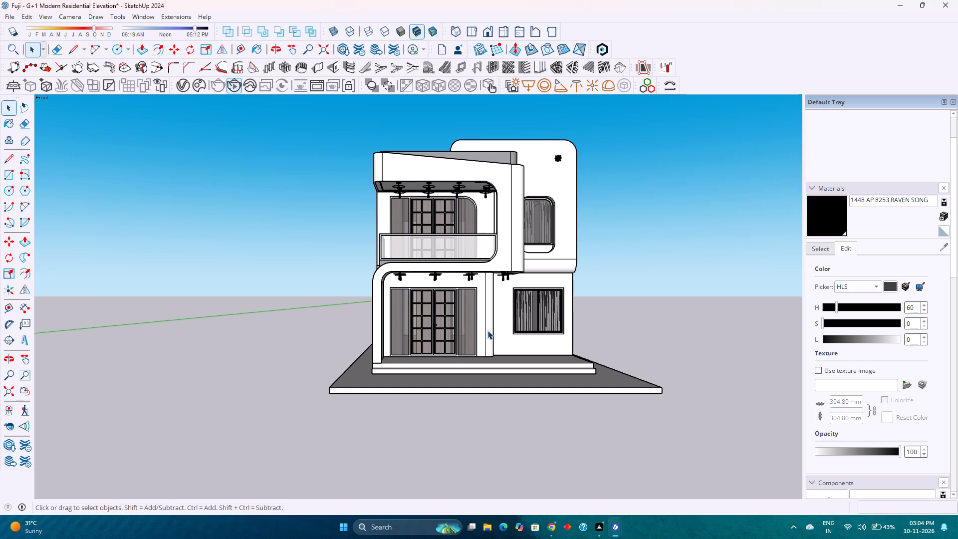
{"action": "scroll", "coordinate": [607, 375], "scroll_direction": "down", "scroll_amount": 1}
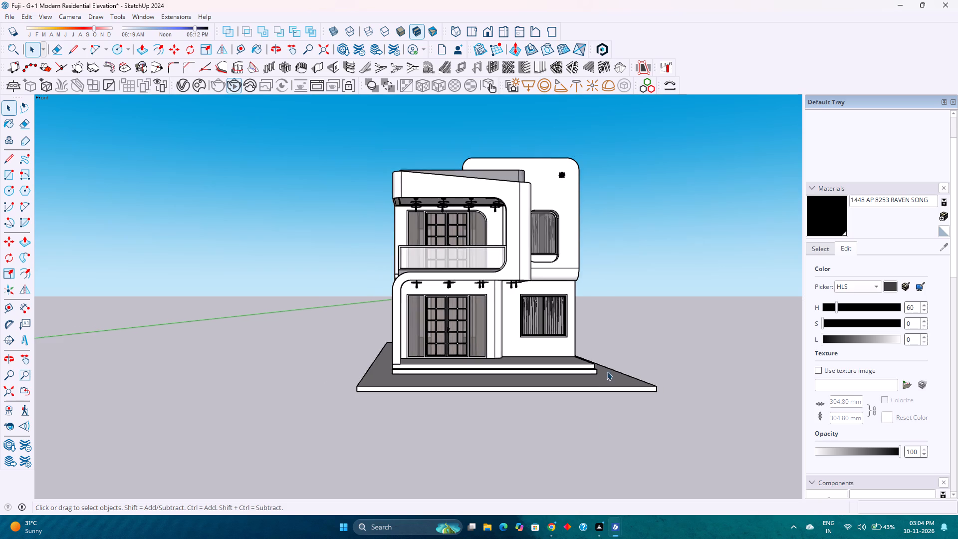
Open the ground slab group beneath the house for editing, viewed from above the front.
{"action": "middle_click_drag", "start_coordinate": [606, 371], "coordinate": [580, 443]}
{"action": "scroll", "coordinate": [614, 414], "scroll_direction": "up", "scroll_amount": 1}
{"action": "double_click", "coordinate": [581, 424]}
{"action": "scroll", "coordinate": [581, 424], "scroll_direction": "up", "scroll_amount": 2}
{"action": "double_click", "coordinate": [587, 409]}
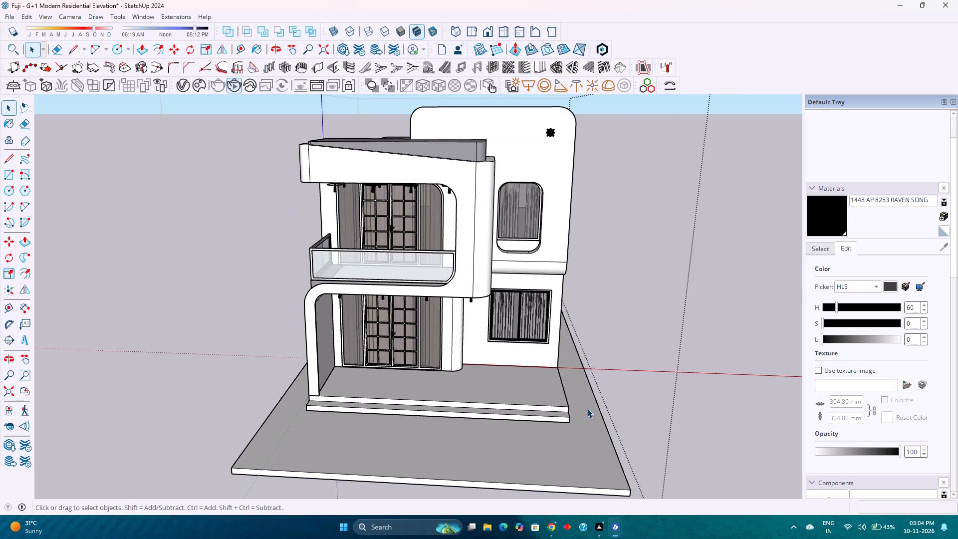
{"action": "scroll", "coordinate": [587, 409], "scroll_direction": "up", "scroll_amount": 3}
{"action": "left_click", "coordinate": [587, 409]}
{"action": "scroll", "coordinate": [587, 409], "scroll_direction": "down", "scroll_amount": 2}
{"action": "double_click", "coordinate": [587, 409]}
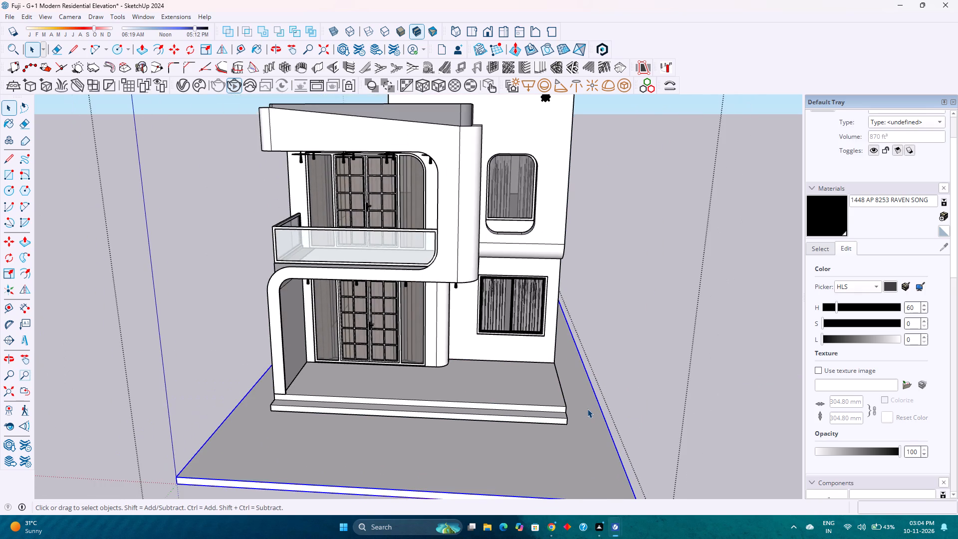
{"action": "scroll", "coordinate": [587, 409], "scroll_direction": "up", "scroll_amount": 3}
{"action": "scroll", "coordinate": [587, 409], "scroll_direction": "down", "scroll_amount": 7}
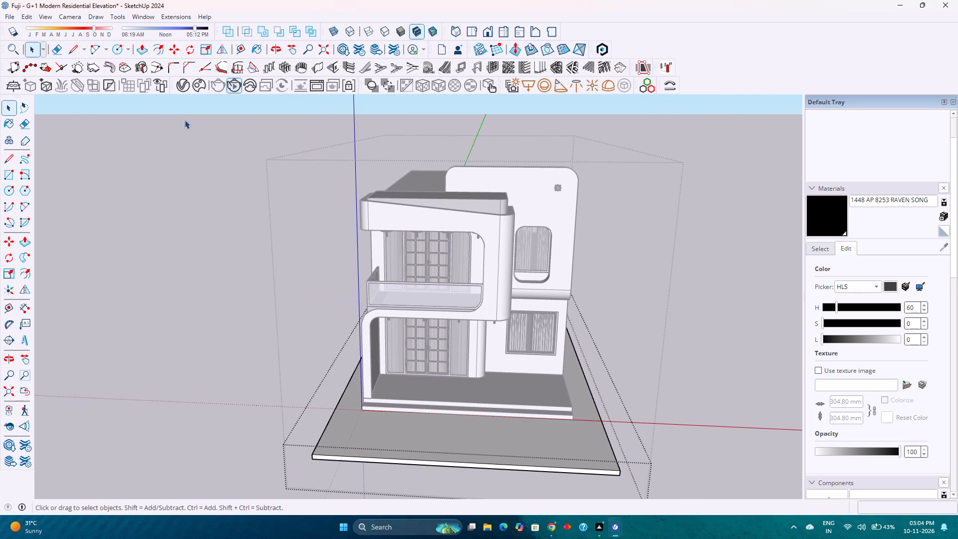
{"action": "left_click", "coordinate": [339, 402]}
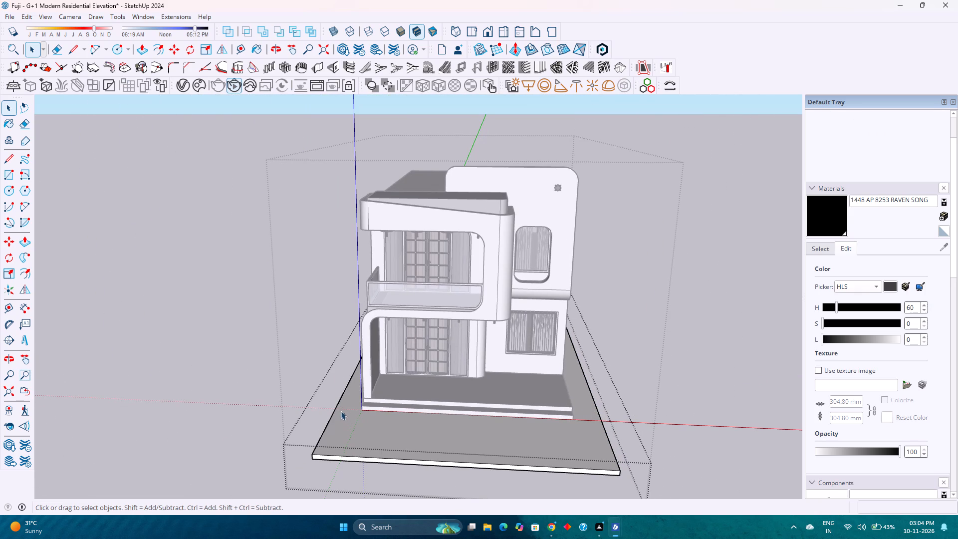
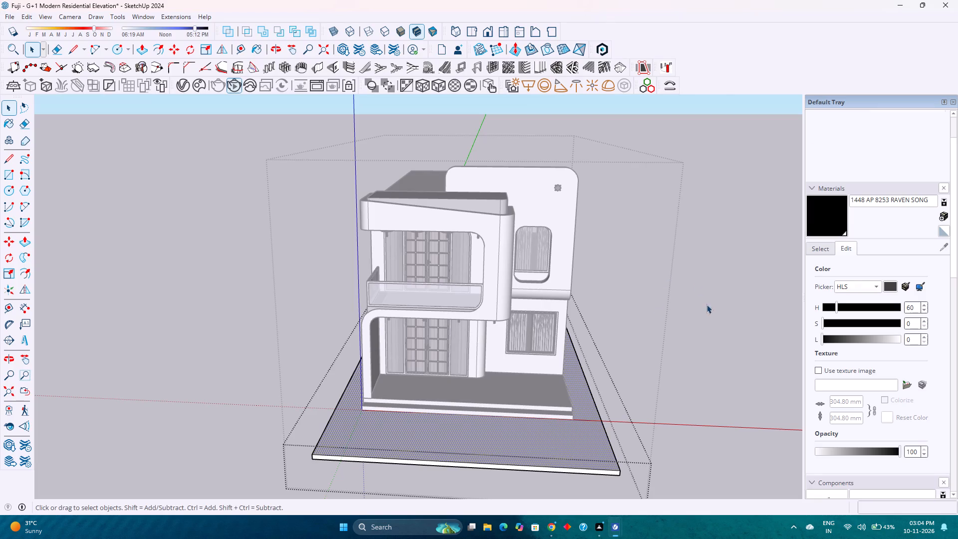
Offset the outline of the ground slab's selected top face.
{"action": "left_click", "coordinate": [157, 51]}
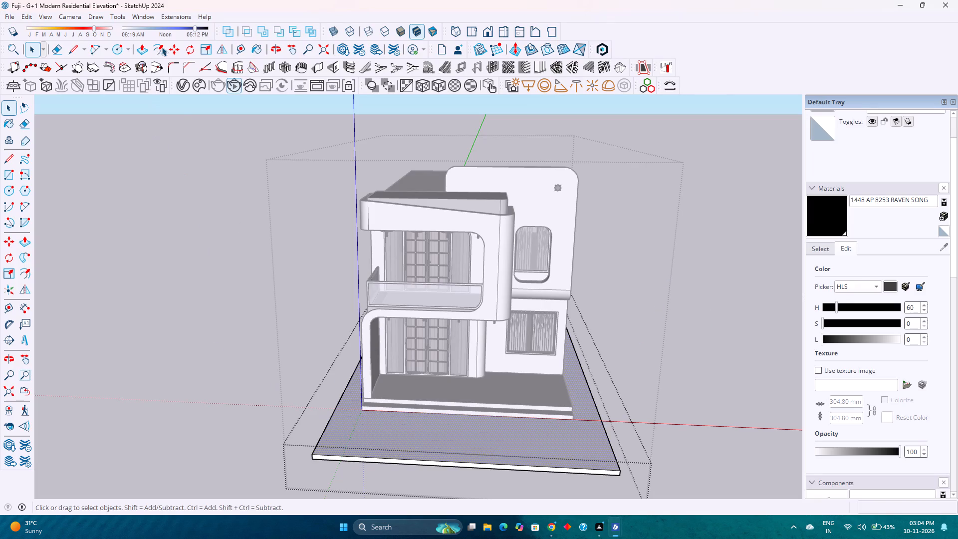
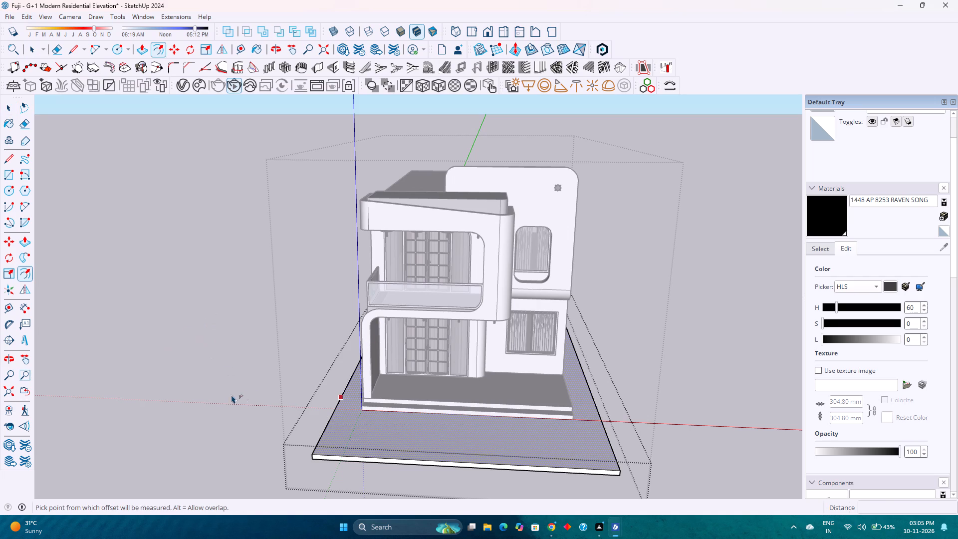
Offset the outline of the ground slab's top face inward by 1'.
{"action": "left_click", "coordinate": [321, 431]}
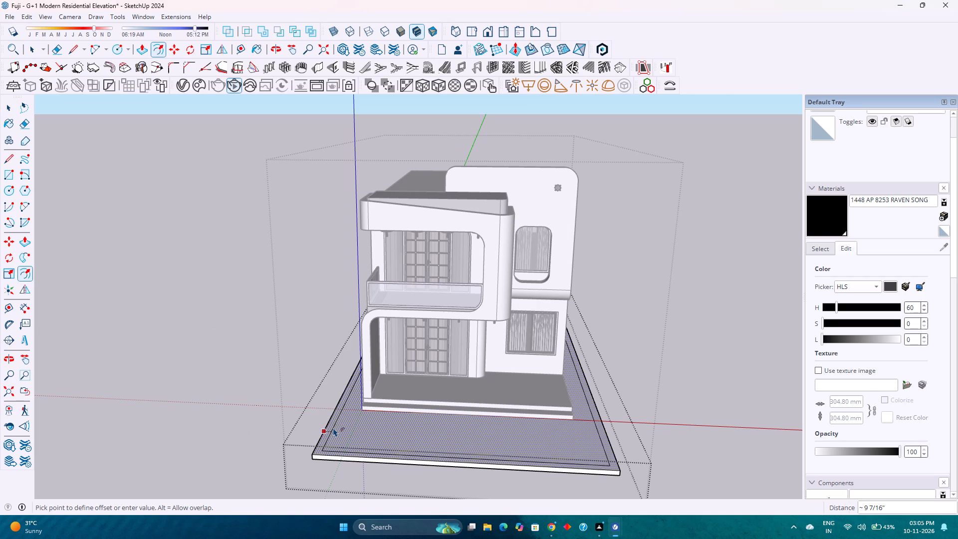
{"action": "type", "text": "1'"}
{"action": "key", "text": "Return"}
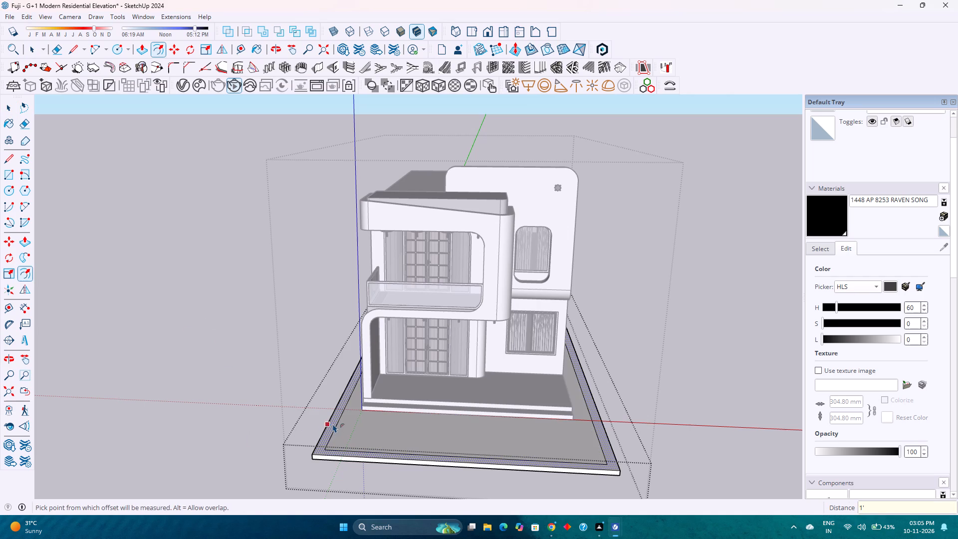
Push/Pull the slab's perimeter strip upward into a boundary wall, first at 10' and finally at 8' high.
{"action": "scroll", "coordinate": [341, 422], "scroll_direction": "down", "scroll_amount": 2}
{"action": "scroll", "coordinate": [345, 436], "scroll_direction": "up", "scroll_amount": 3}
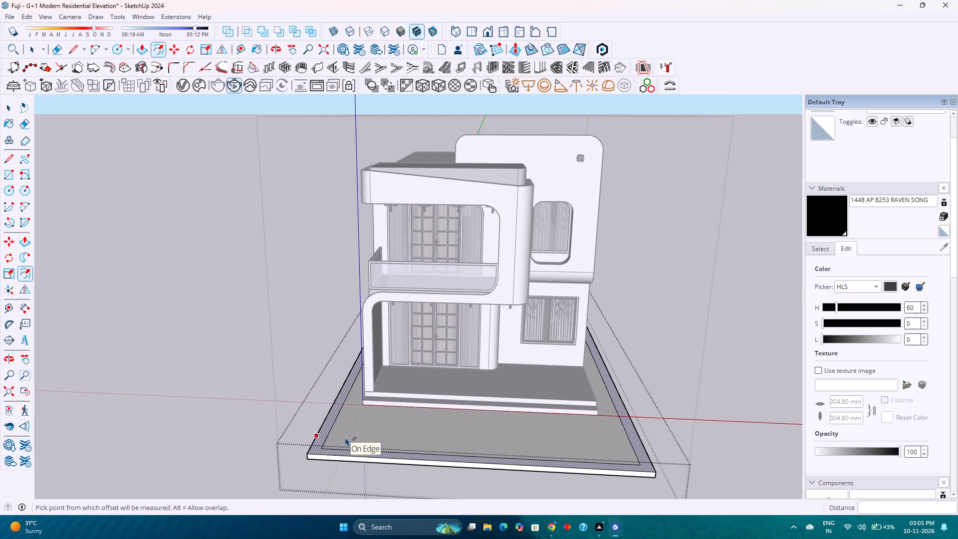
{"action": "scroll", "coordinate": [345, 440], "scroll_direction": "up", "scroll_amount": 3}
{"action": "key", "text": "p"}
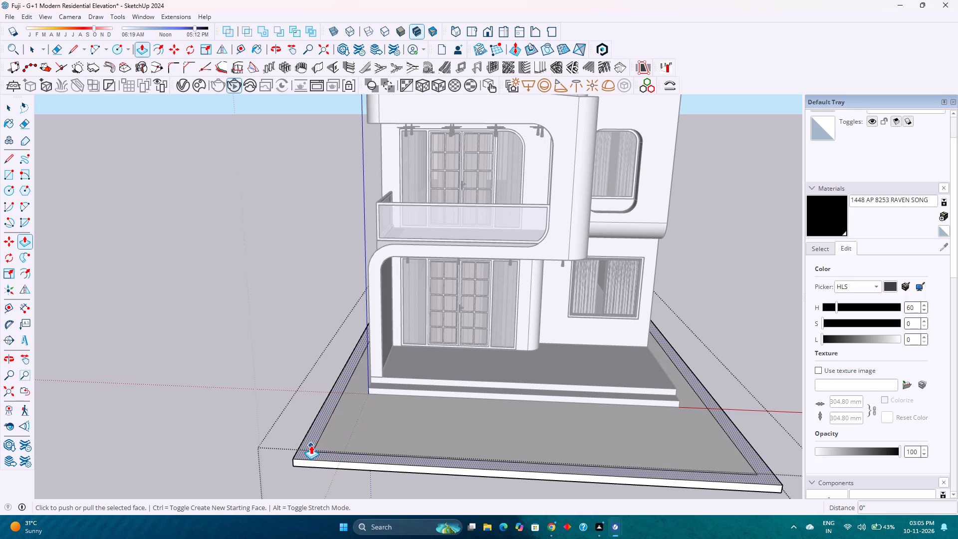
{"action": "left_click", "coordinate": [311, 445]}
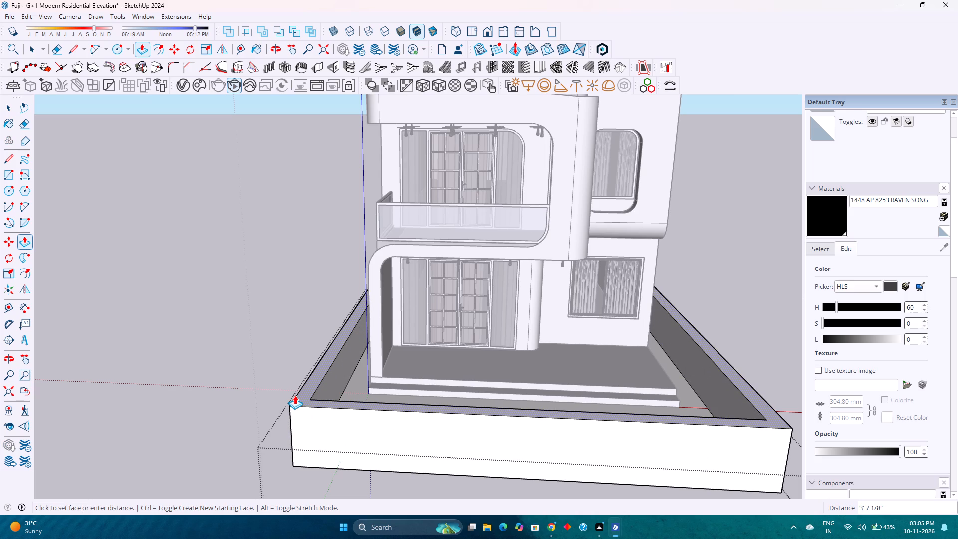
{"action": "type", "text": "10'"}
{"action": "key", "text": "Return"}
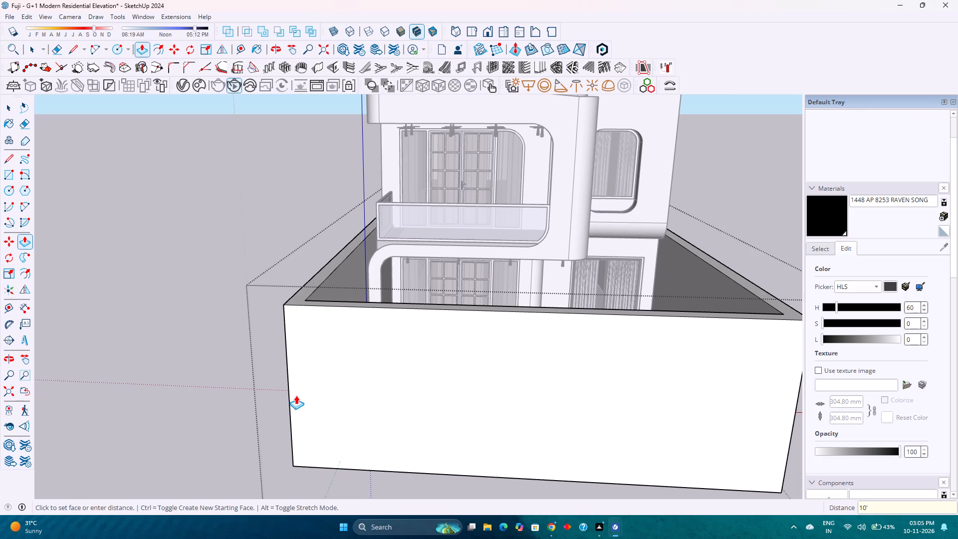
{"action": "scroll", "coordinate": [296, 395], "scroll_direction": "down", "scroll_amount": 3}
{"action": "middle_click_drag", "start_coordinate": [296, 395], "coordinate": [325, 314]}
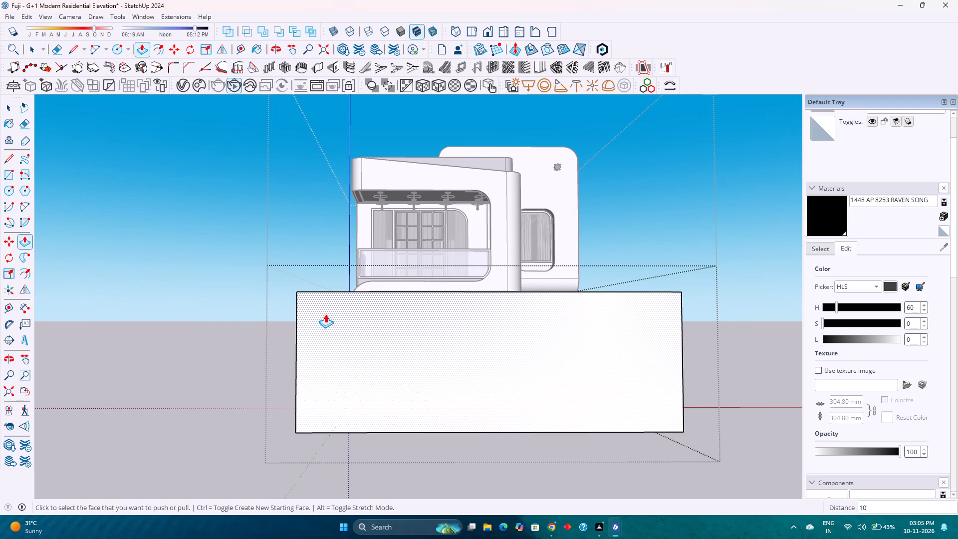
{"action": "type", "text": "8'"}
{"action": "key", "text": "Return"}
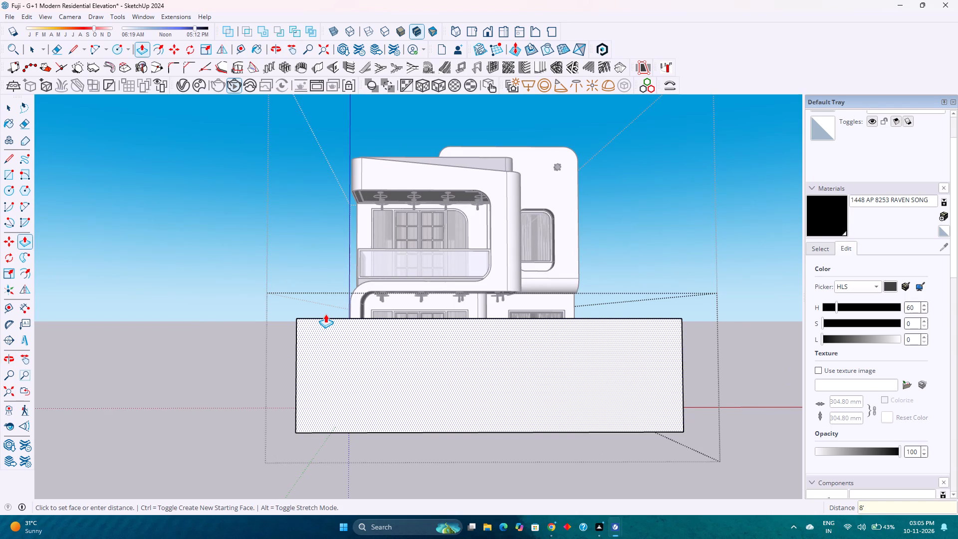
{"action": "key", "text": "space"}
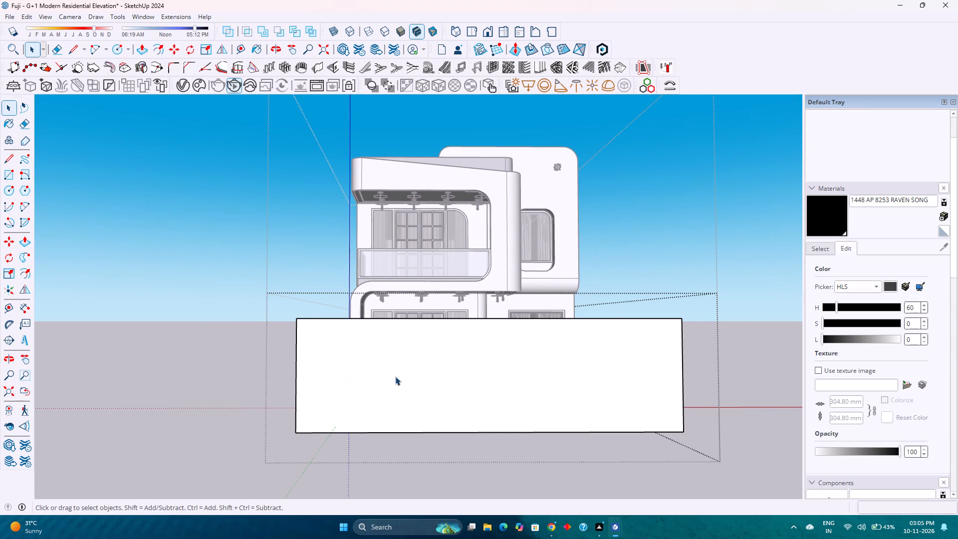
Place two vertical guides on the front wall face, one 1' in from its left edge and another 1' further in.
{"action": "scroll", "coordinate": [399, 376], "scroll_direction": "down", "scroll_amount": 3}
{"action": "middle_click_drag", "start_coordinate": [404, 373], "coordinate": [398, 354]}
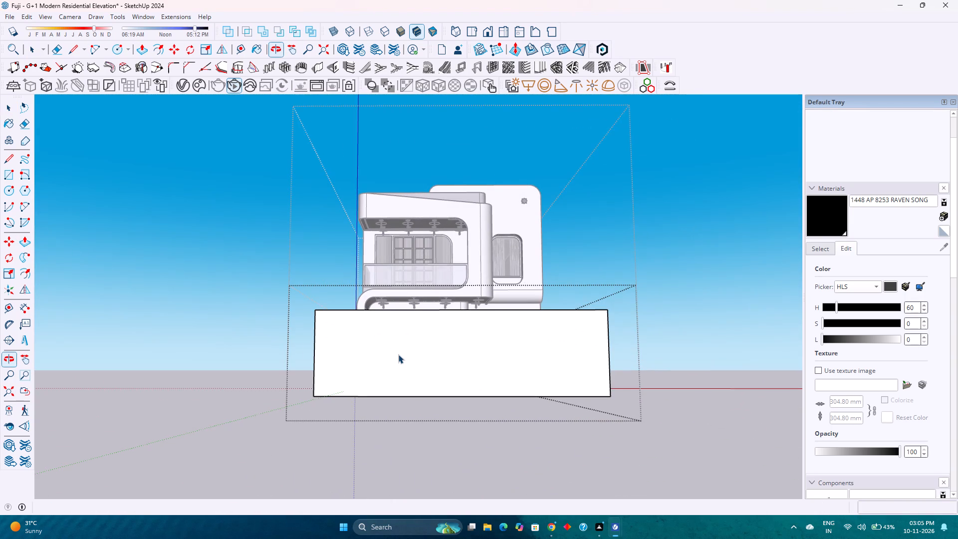
{"action": "left_click", "coordinate": [239, 41]}
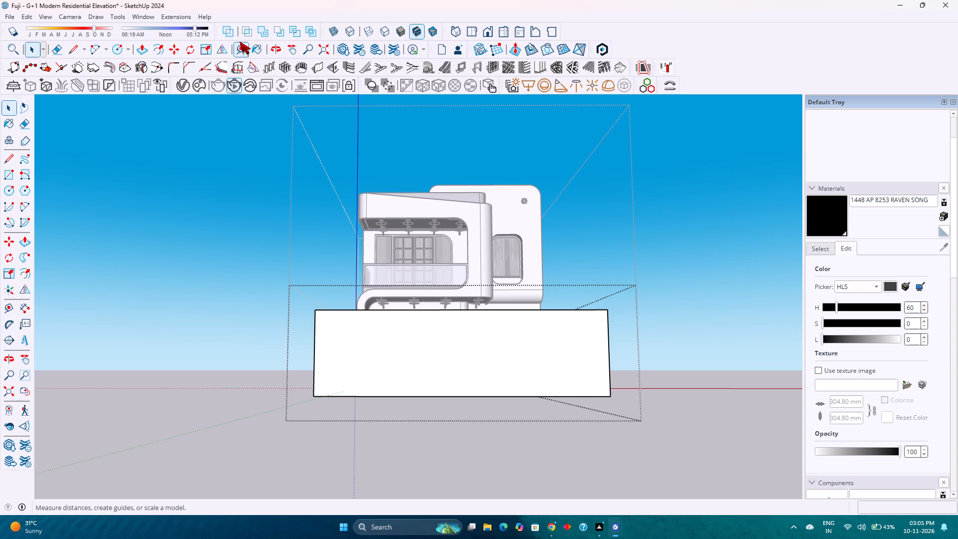
{"action": "left_click", "coordinate": [316, 364]}
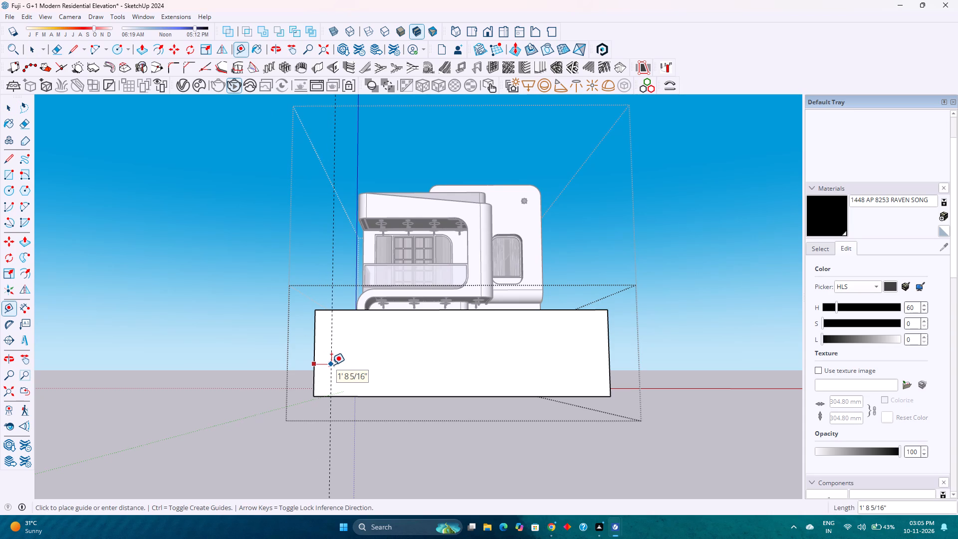
{"action": "key", "text": "1"}
{"action": "key", "text": "apostrophe"}
{"action": "key", "text": "Return"}
{"action": "scroll", "coordinate": [319, 343], "scroll_direction": "up", "scroll_amount": 2}
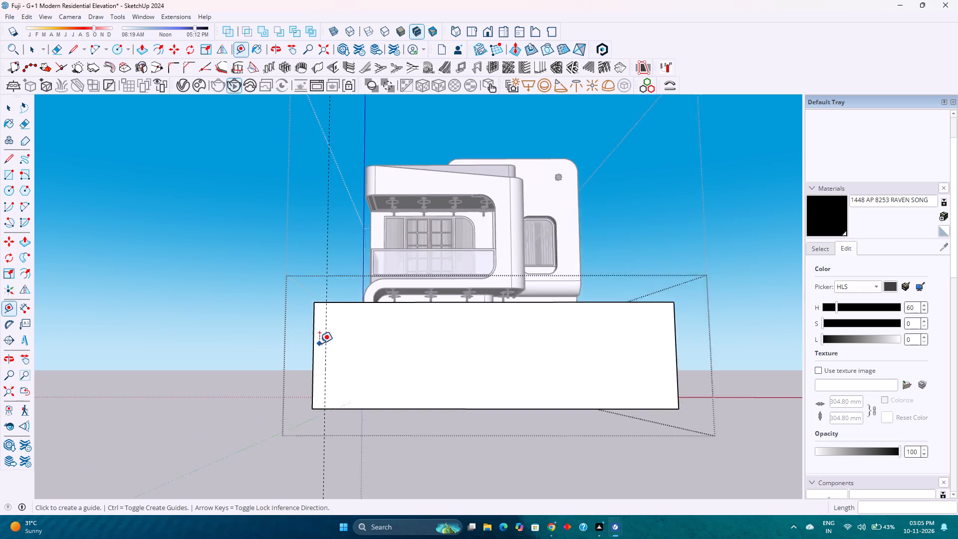
{"action": "scroll", "coordinate": [319, 343], "scroll_direction": "up", "scroll_amount": 2}
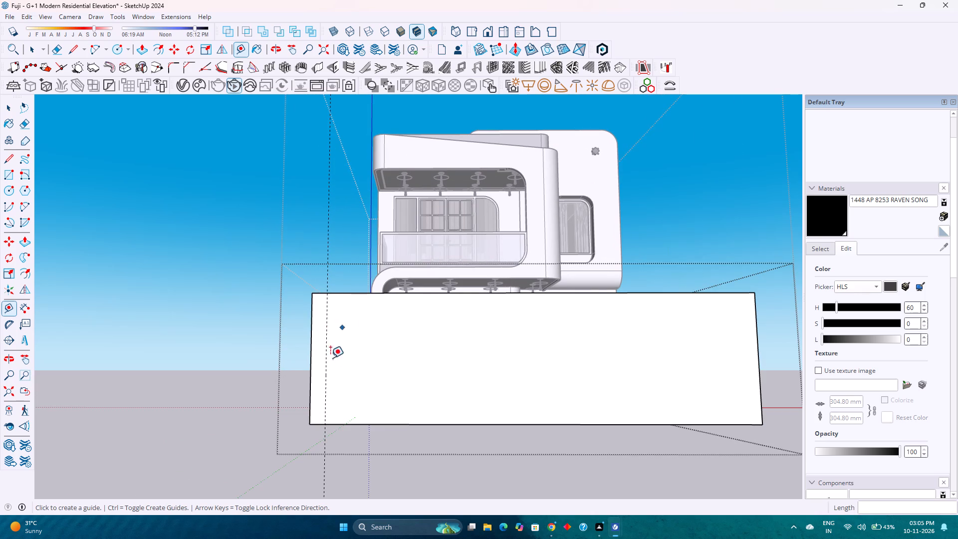
{"action": "left_click", "coordinate": [324, 377]}
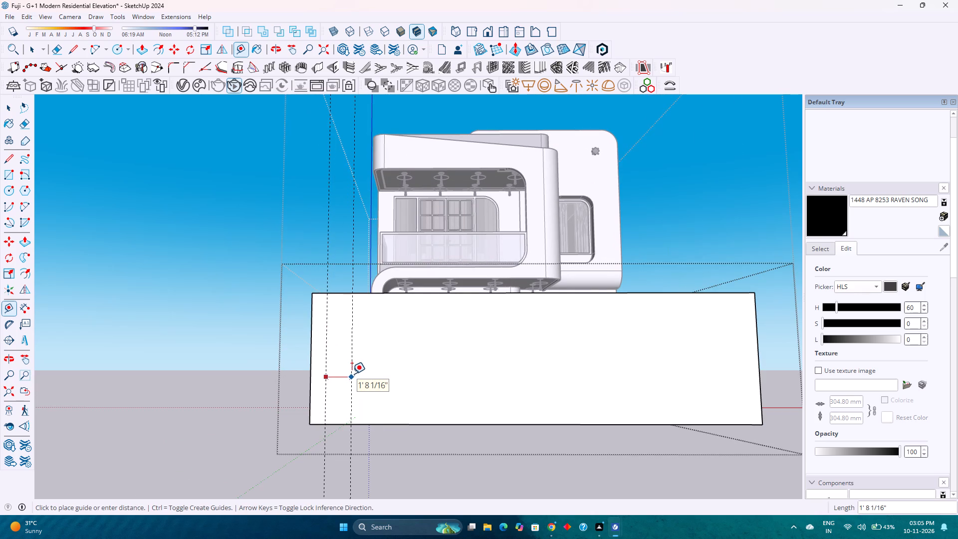
{"action": "type", "text": "1'"}
{"action": "key", "text": "Return"}
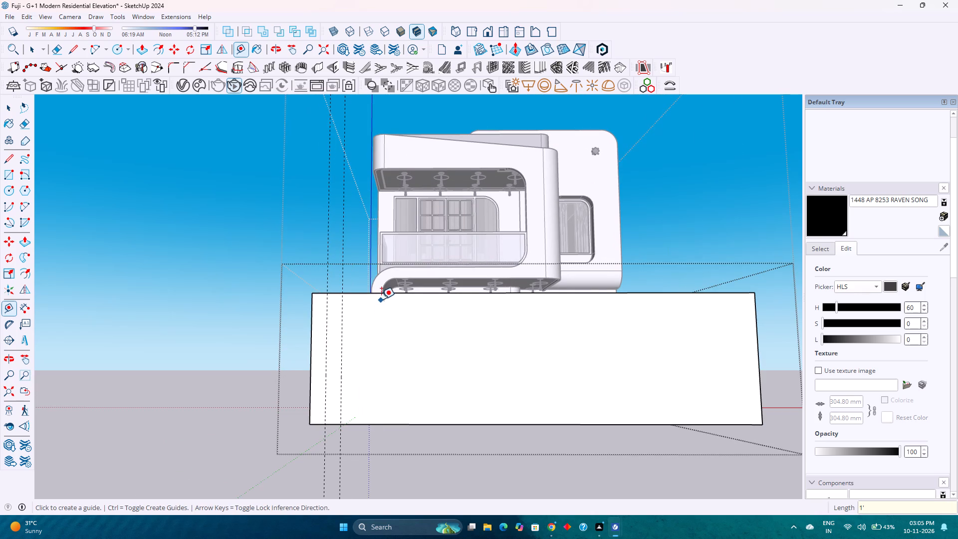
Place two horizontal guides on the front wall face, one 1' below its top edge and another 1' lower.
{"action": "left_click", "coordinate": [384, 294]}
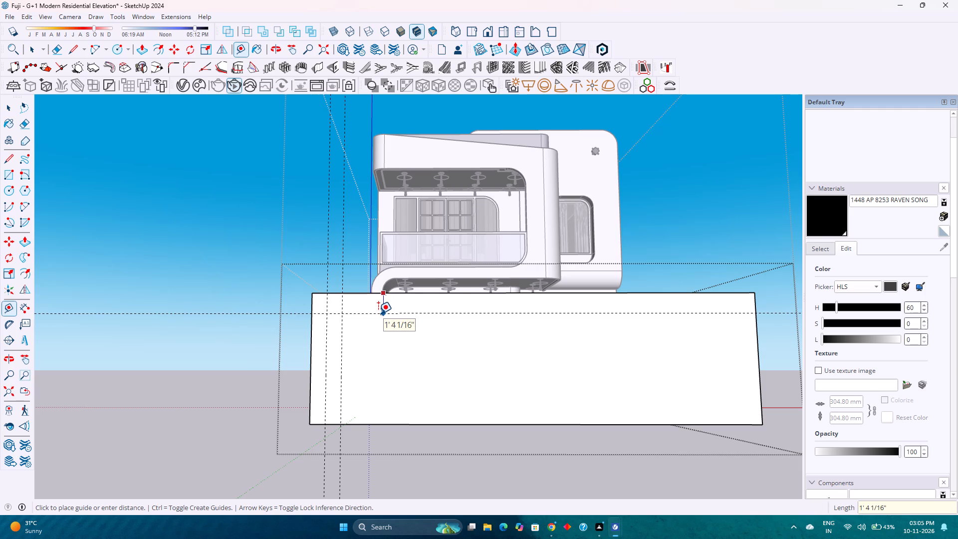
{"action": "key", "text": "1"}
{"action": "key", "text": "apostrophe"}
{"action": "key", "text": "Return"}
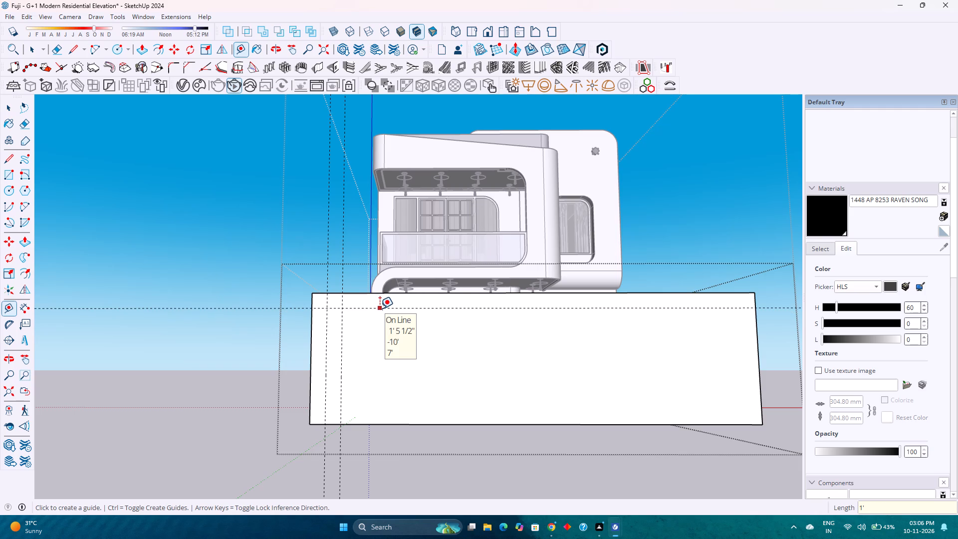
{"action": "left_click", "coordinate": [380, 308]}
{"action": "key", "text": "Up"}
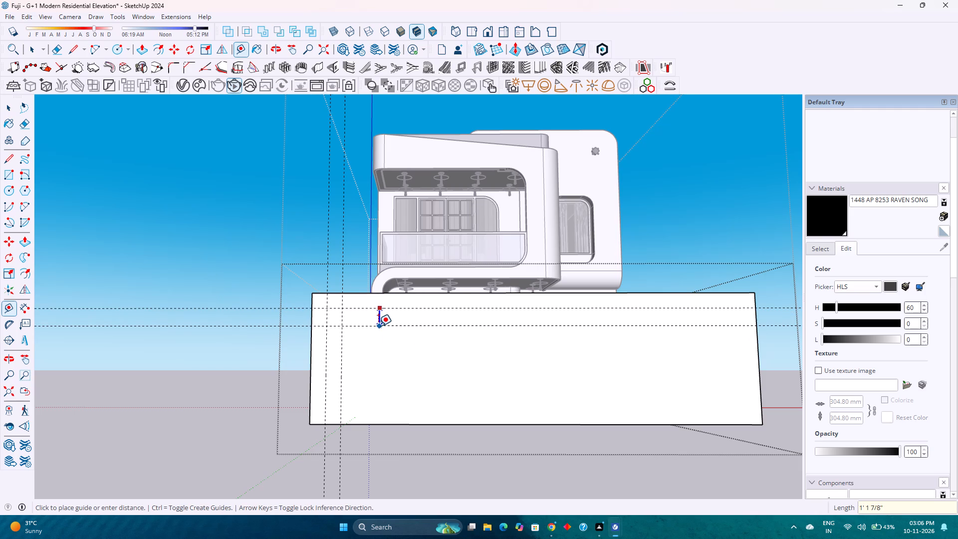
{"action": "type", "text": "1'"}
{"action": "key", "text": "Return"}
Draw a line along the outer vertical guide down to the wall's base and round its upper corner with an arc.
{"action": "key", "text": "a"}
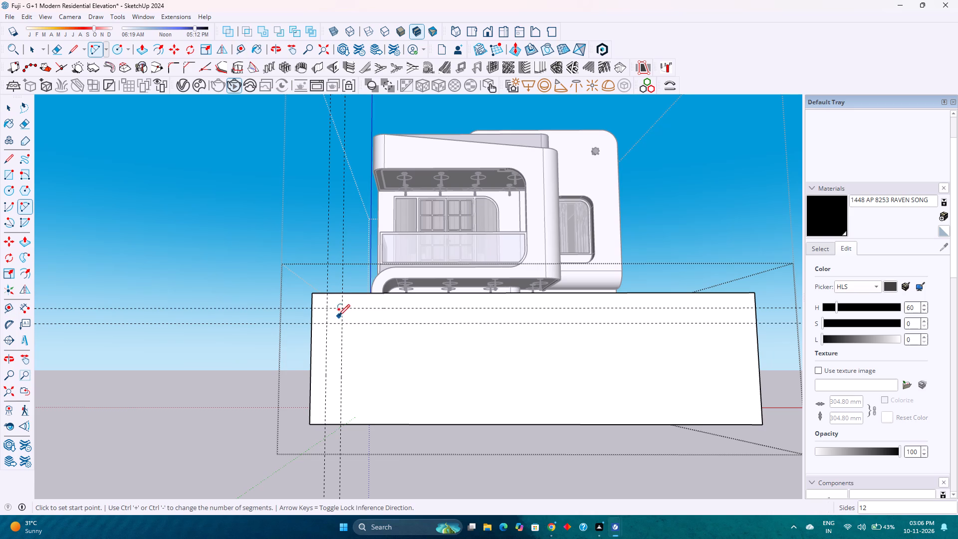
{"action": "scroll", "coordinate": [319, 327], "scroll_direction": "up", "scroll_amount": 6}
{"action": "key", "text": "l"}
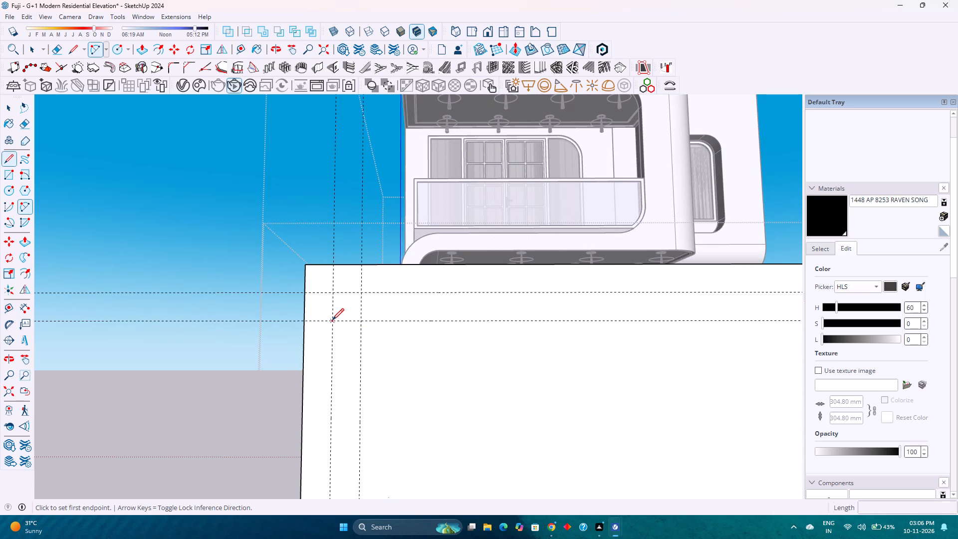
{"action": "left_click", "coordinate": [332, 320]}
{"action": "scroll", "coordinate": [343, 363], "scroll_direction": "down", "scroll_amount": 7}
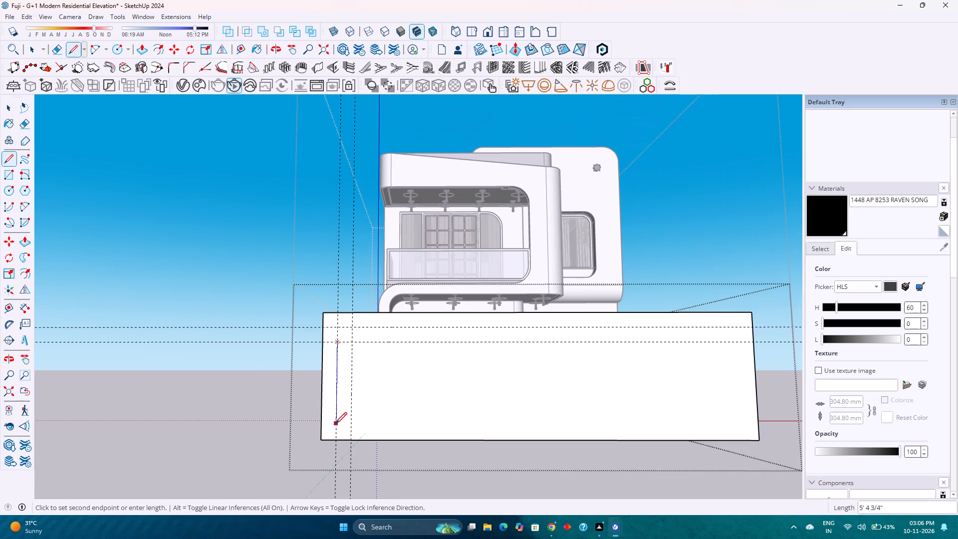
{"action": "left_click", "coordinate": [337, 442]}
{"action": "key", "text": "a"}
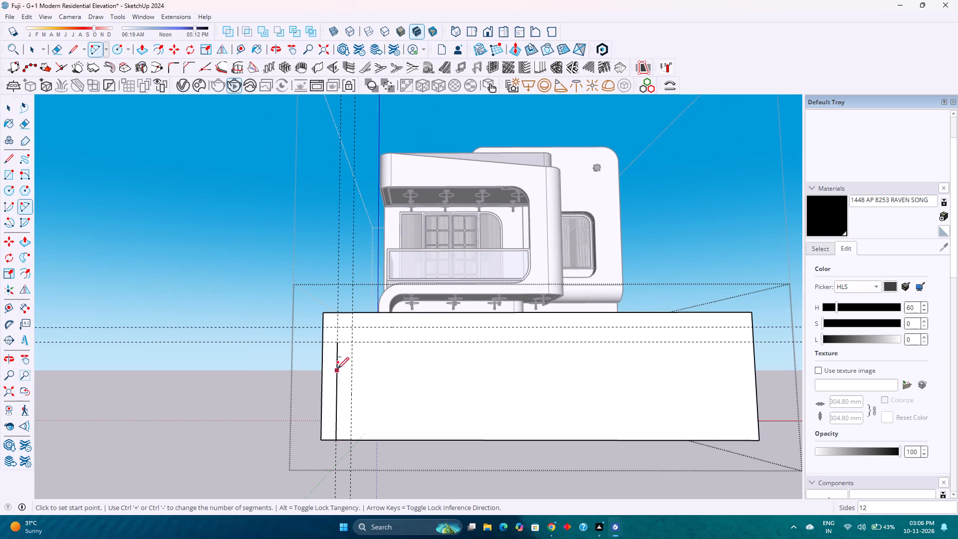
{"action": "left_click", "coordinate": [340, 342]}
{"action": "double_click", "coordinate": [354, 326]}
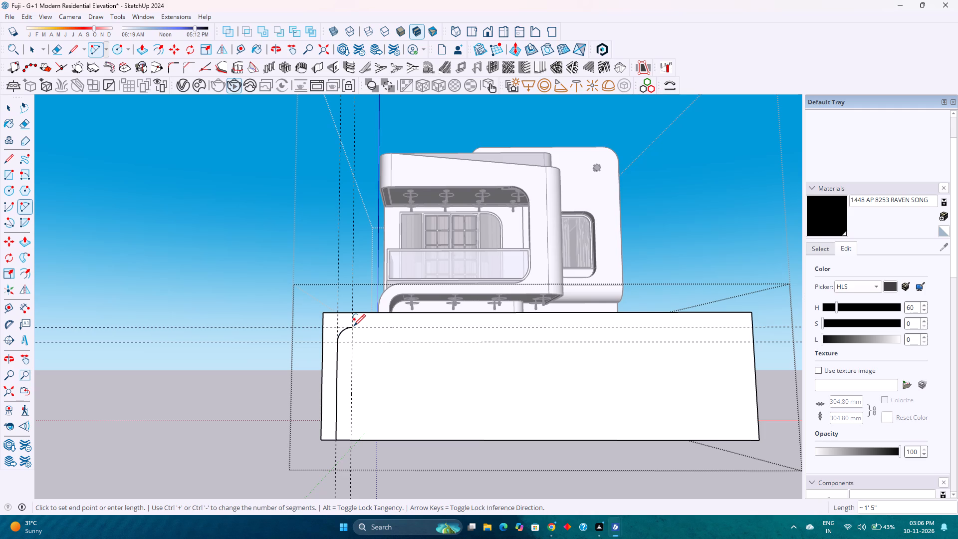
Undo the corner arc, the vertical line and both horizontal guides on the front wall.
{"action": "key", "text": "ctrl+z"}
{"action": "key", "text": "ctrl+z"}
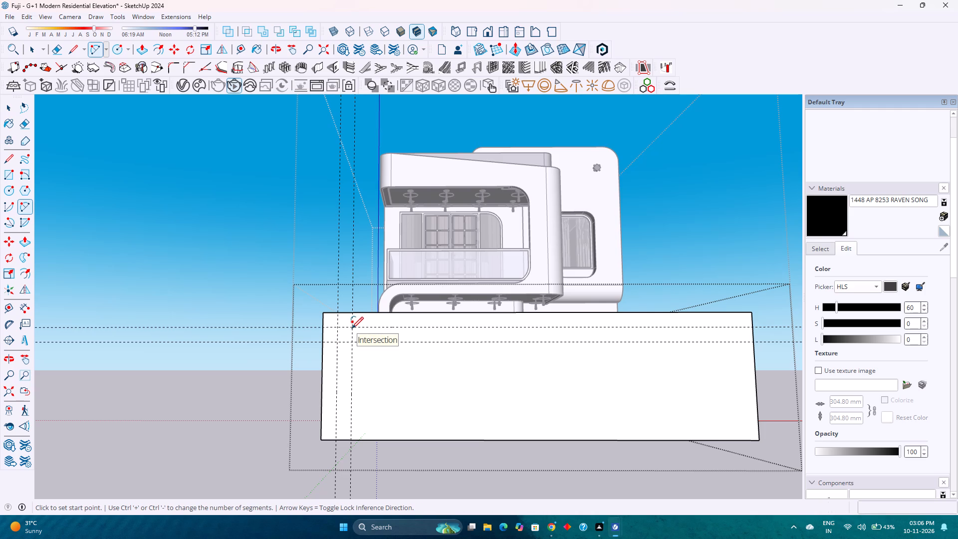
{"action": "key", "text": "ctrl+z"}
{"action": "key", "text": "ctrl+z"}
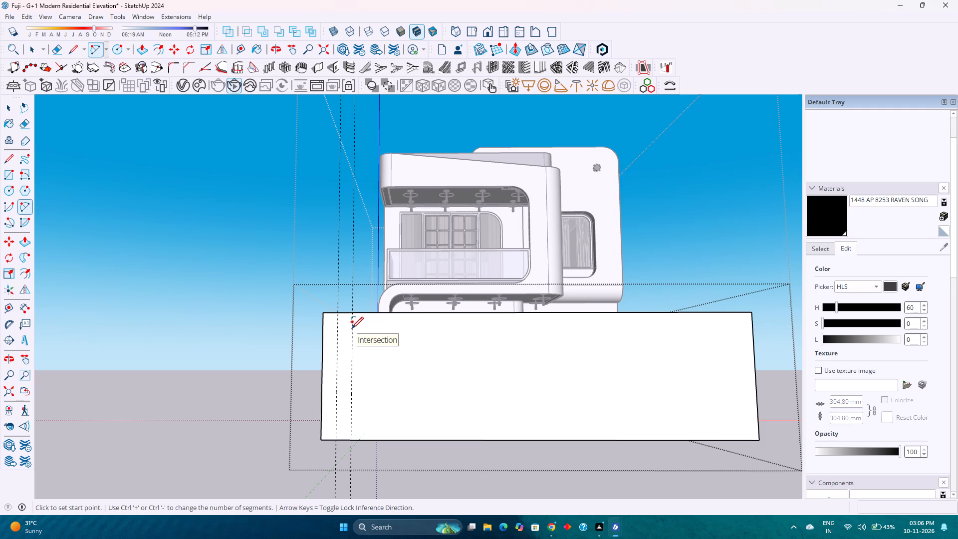
Place two horizontal guides on the front wall face, one 1'6" below its top edge and another 1' lower.
{"action": "key", "text": "p"}
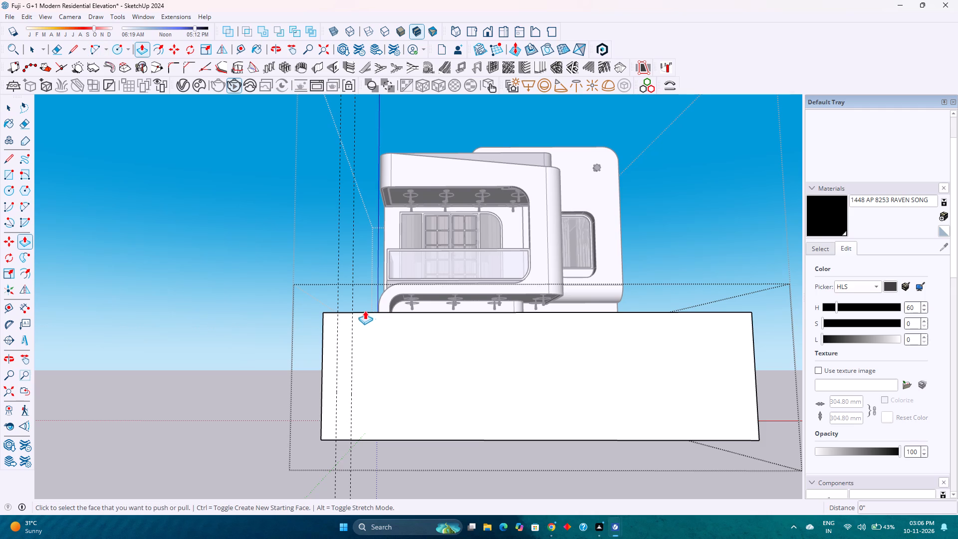
{"action": "left_click", "coordinate": [242, 46]}
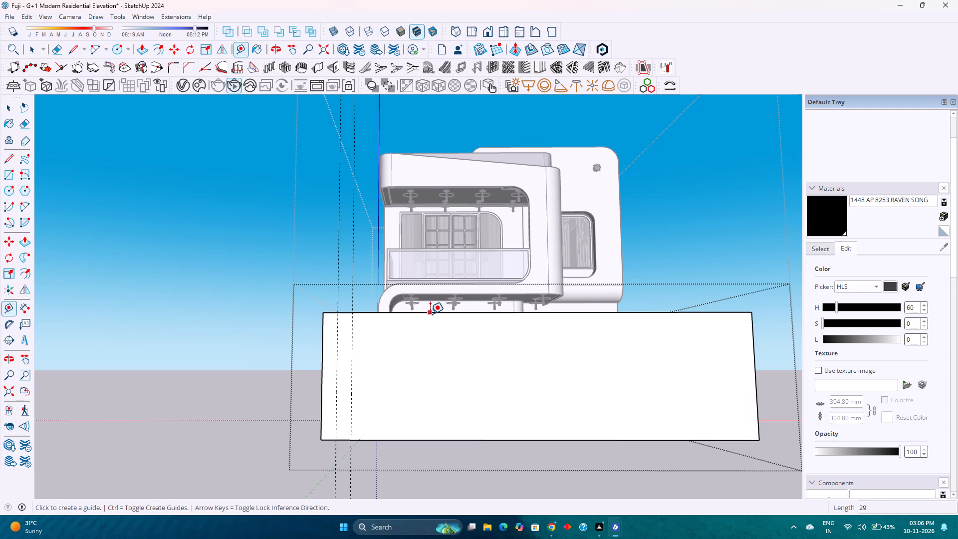
{"action": "left_click", "coordinate": [430, 314]}
{"action": "key", "text": "1"}
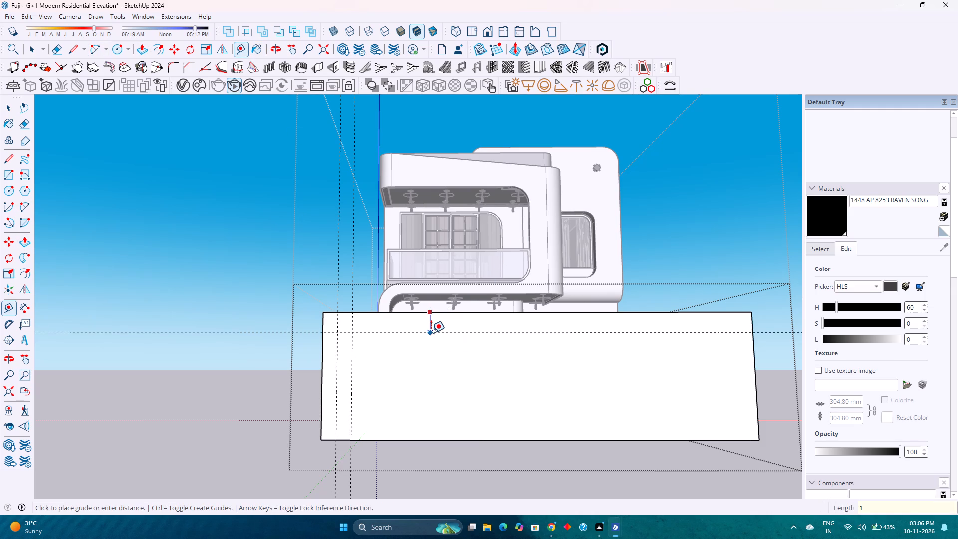
{"action": "key", "text": "apostrophe"}
{"action": "type", "text": "6\""}
{"action": "key", "text": "Return"}
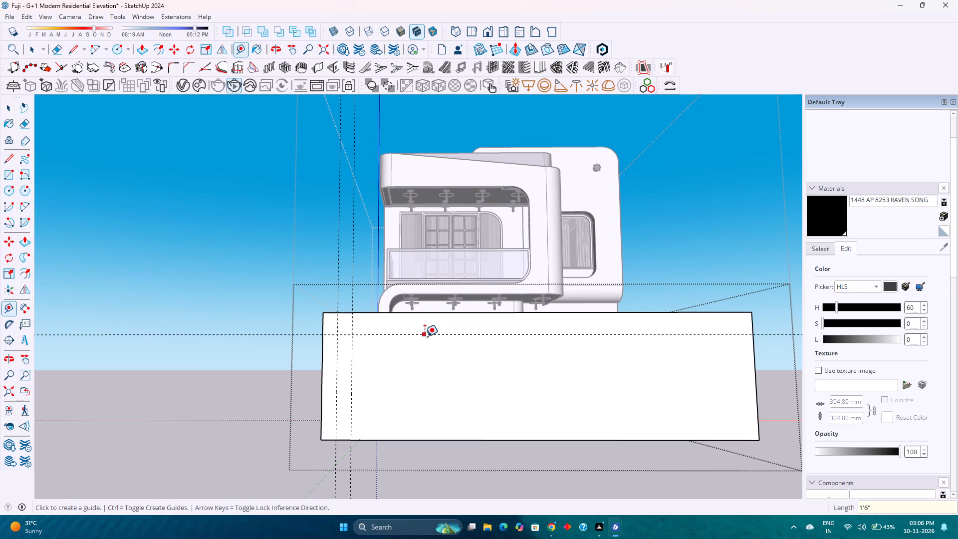
{"action": "left_click", "coordinate": [425, 336]}
{"action": "type", "text": "1'"}
{"action": "key", "text": "Return"}
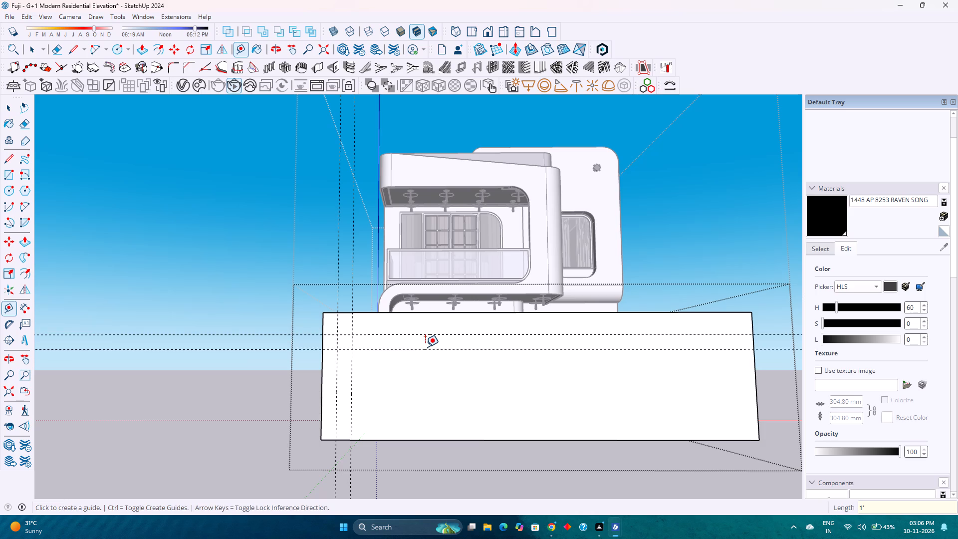
Draw a 6' vertical line from the outer lower guide intersection to the wall's base, and add a corner arc spanning the guide intersections above.
{"action": "key", "text": "l"}
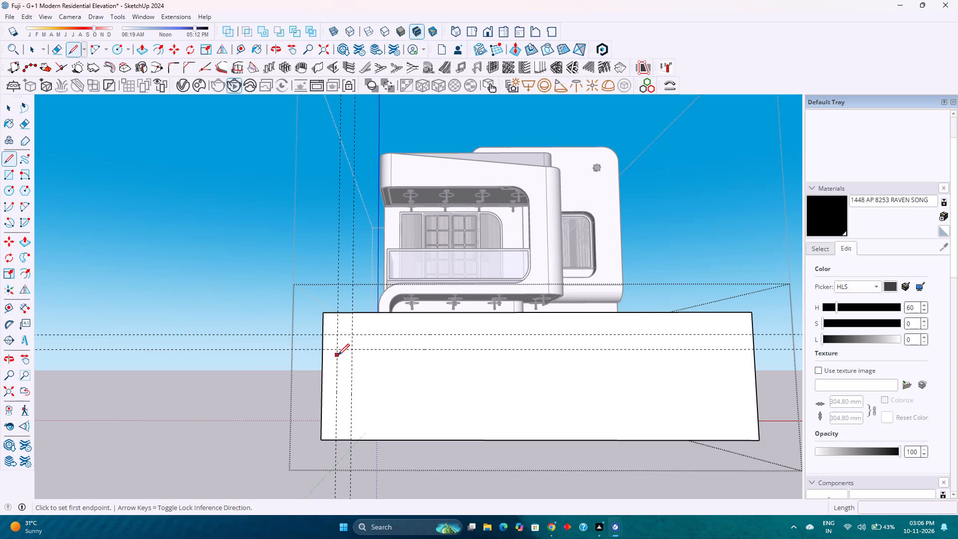
{"action": "left_click", "coordinate": [337, 350]}
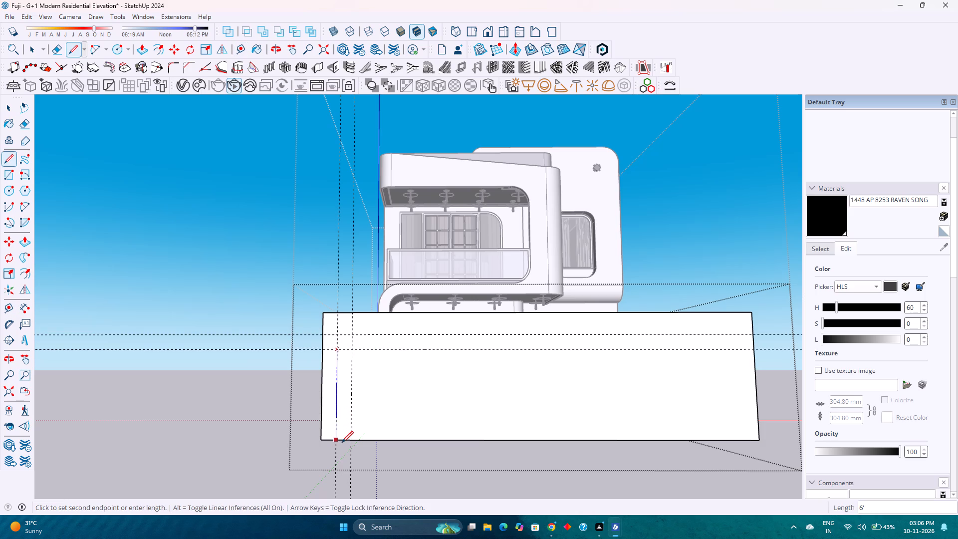
{"action": "left_click", "coordinate": [342, 443]}
{"action": "key", "text": "a"}
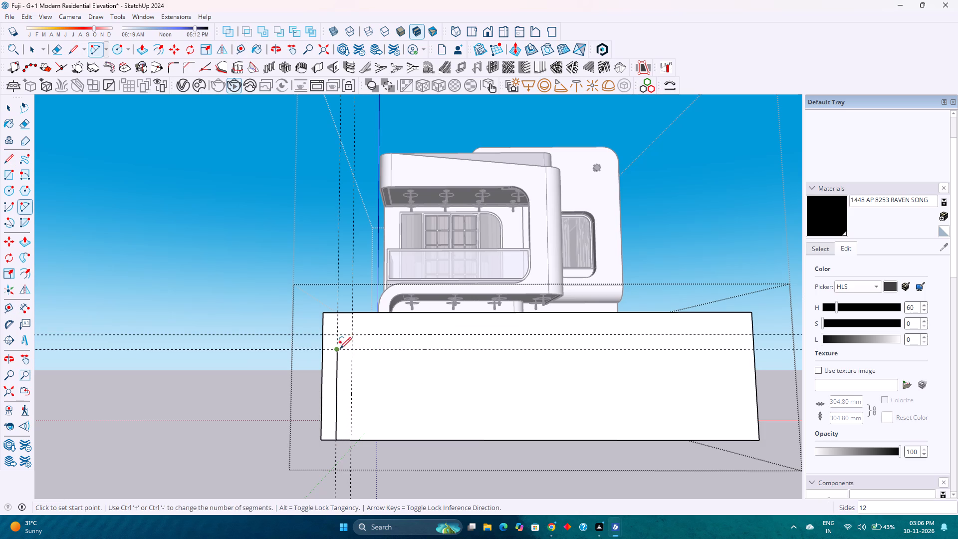
{"action": "left_click", "coordinate": [339, 349]}
{"action": "double_click", "coordinate": [354, 333]}
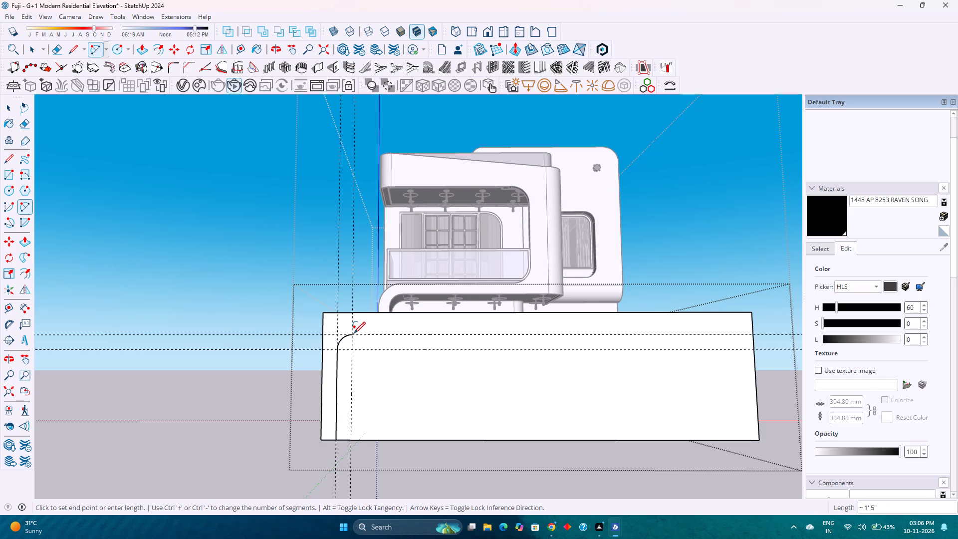
Draw a 12' horizontal line along the upper guide from the top end of the corner arc.
{"action": "key", "text": "l"}
{"action": "left_click", "coordinate": [354, 333]}
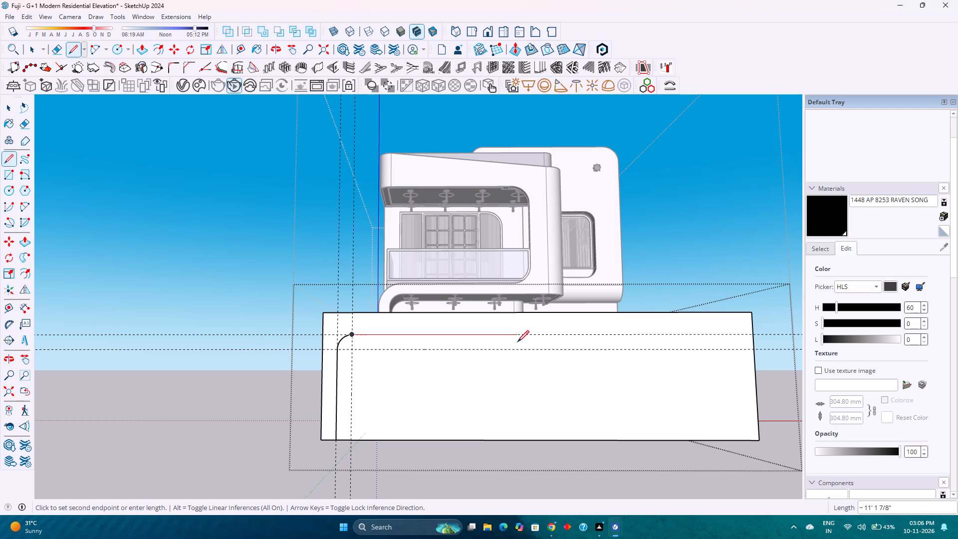
{"action": "type", "text": "12'"}
{"action": "key", "text": "Return"}
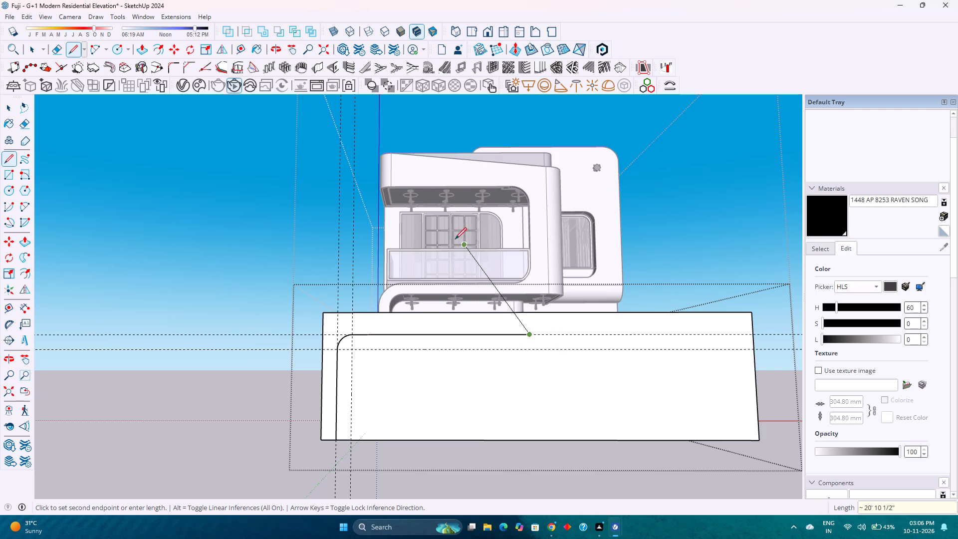
{"action": "key", "text": "Escape"}
{"action": "key", "text": "space"}
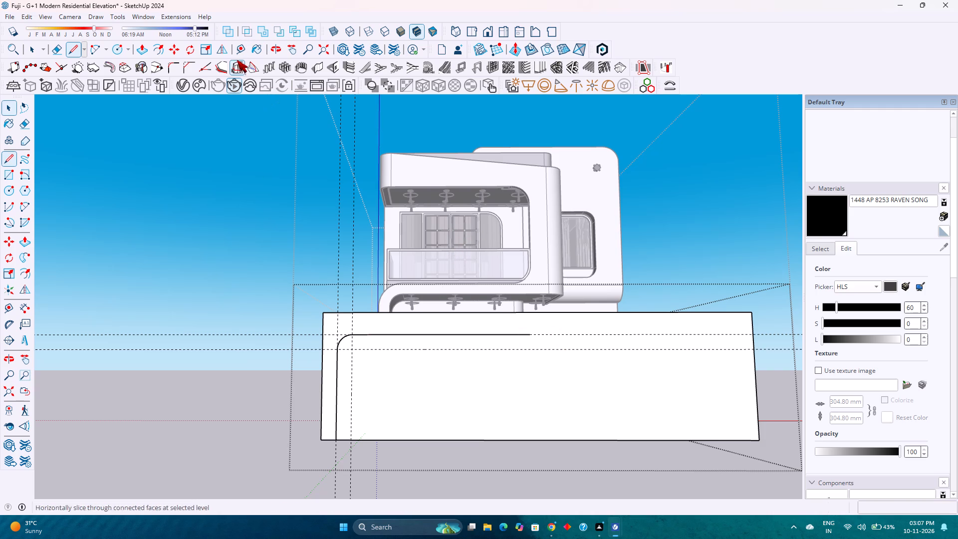
Place a vertical guide through the far end of the 12' line and another 1'6" beyond it.
{"action": "left_click", "coordinate": [237, 52]}
{"action": "left_click", "coordinate": [353, 386]}
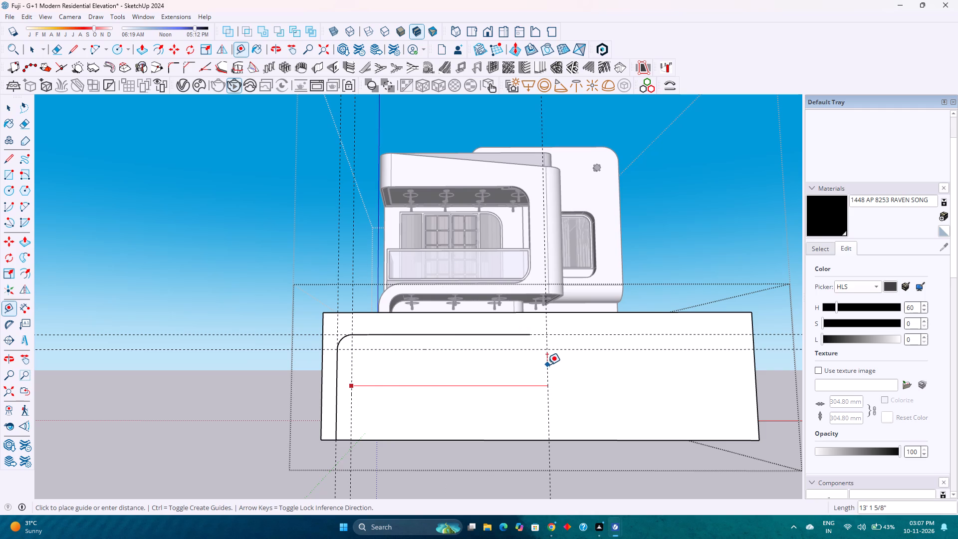
{"action": "left_click", "coordinate": [530, 333]}
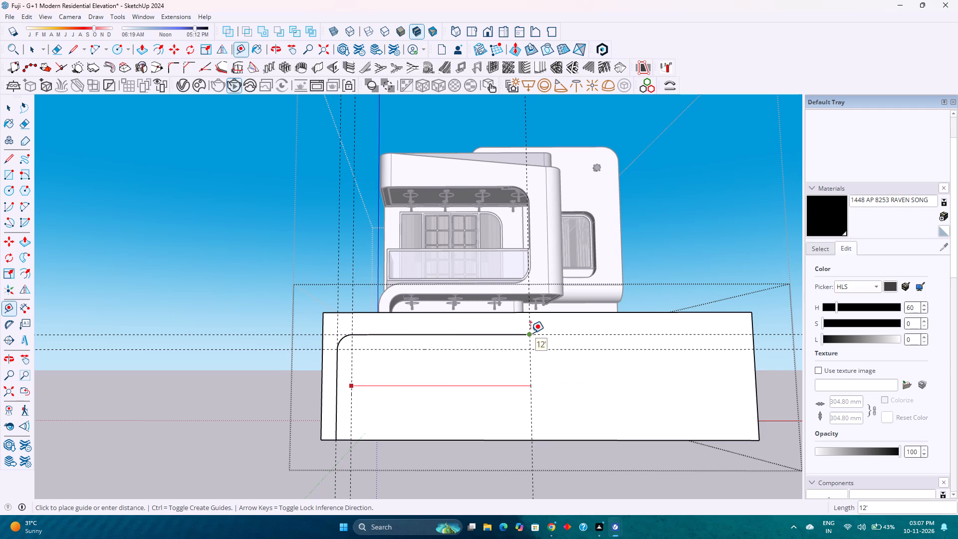
{"action": "left_click", "coordinate": [532, 372]}
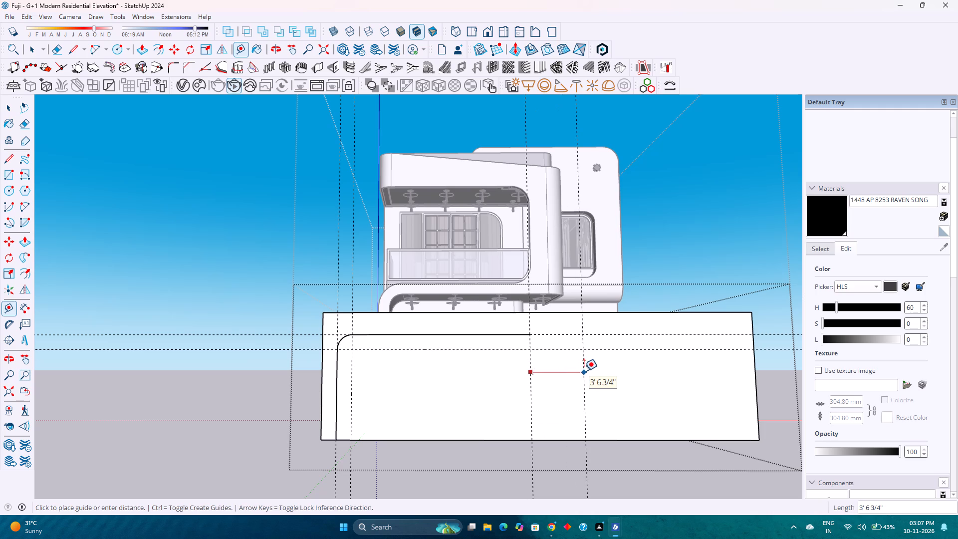
{"action": "type", "text": "2'"}
{"action": "key", "text": "Return"}
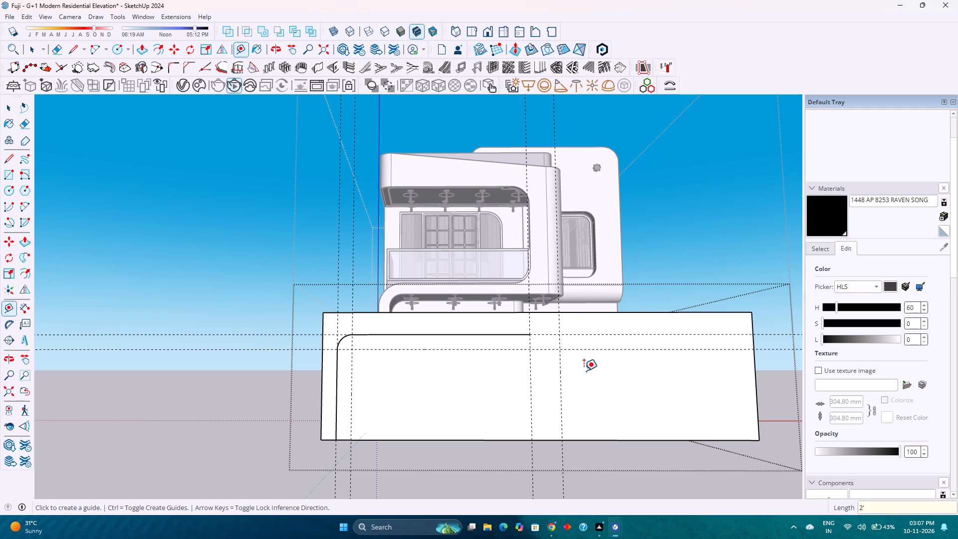
{"action": "type", "text": "1'6\""}
{"action": "key", "text": "Return"}
Round the far end of the 12' line with an arc down to the intersection of the new outer guide and the lower horizontal guide.
{"action": "key", "text": "a"}
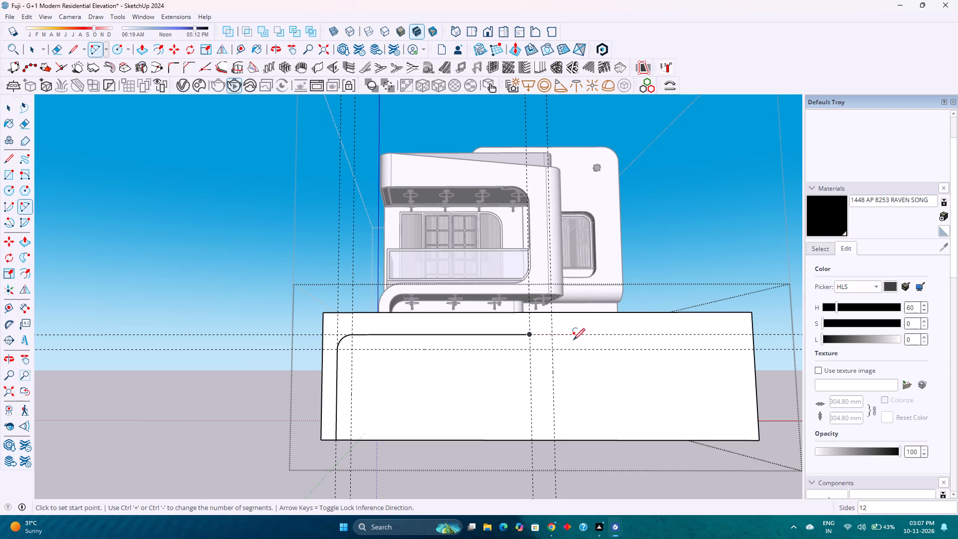
{"action": "left_click", "coordinate": [527, 335]}
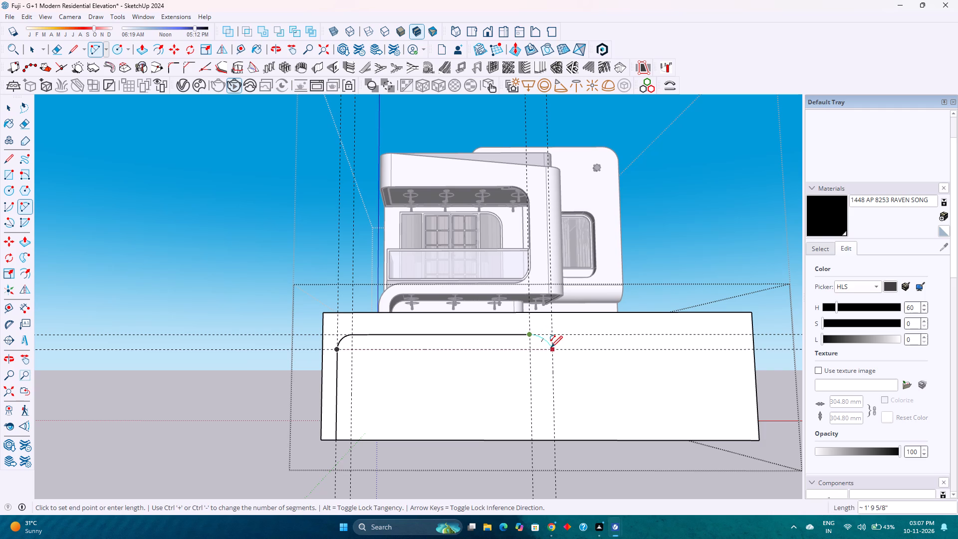
{"action": "double_click", "coordinate": [552, 347]}
Place horizontal guides 2' above the wall's base and 1' higher, and vertical guides 3' past the second arc's lower end and 1'6" further.
{"action": "left_click", "coordinate": [236, 48]}
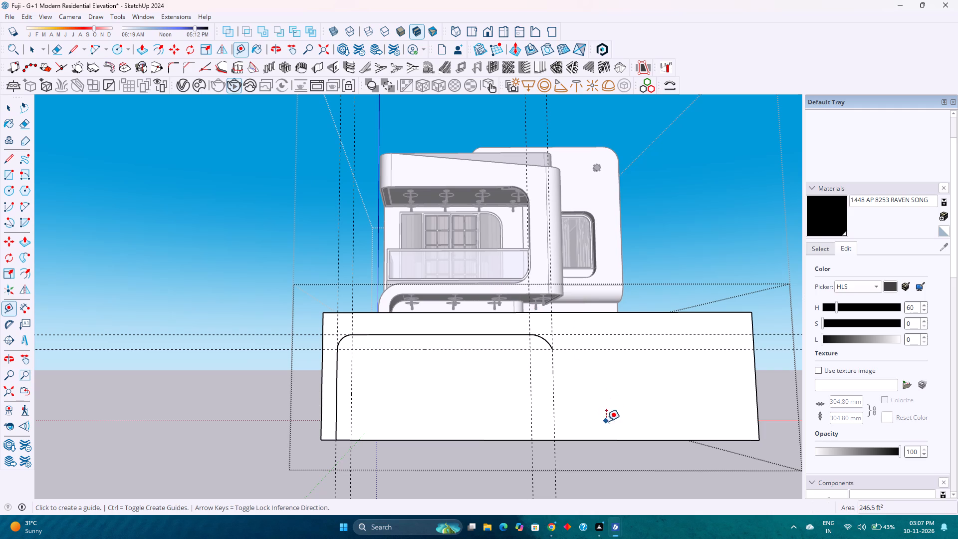
{"action": "left_click", "coordinate": [616, 442]}
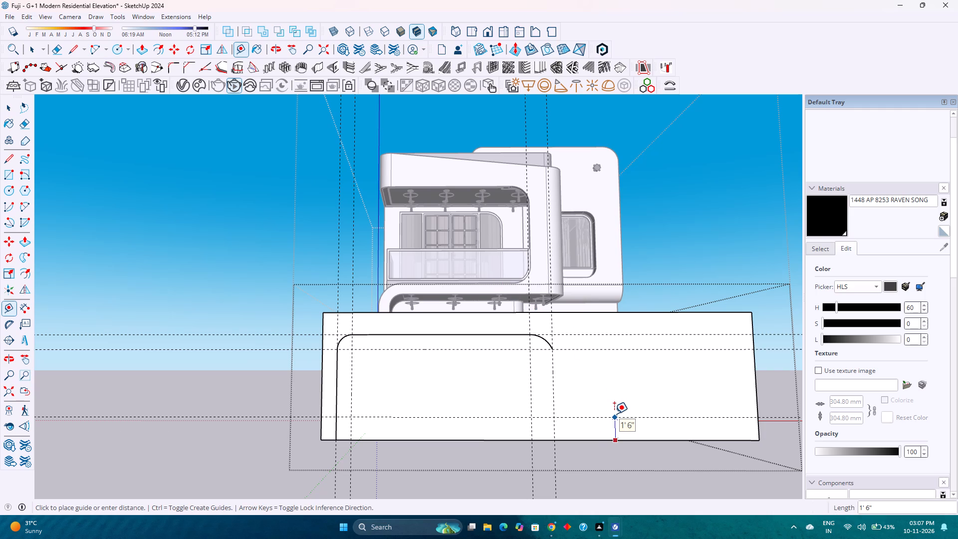
{"action": "type", "text": "2'"}
{"action": "key", "text": "Return"}
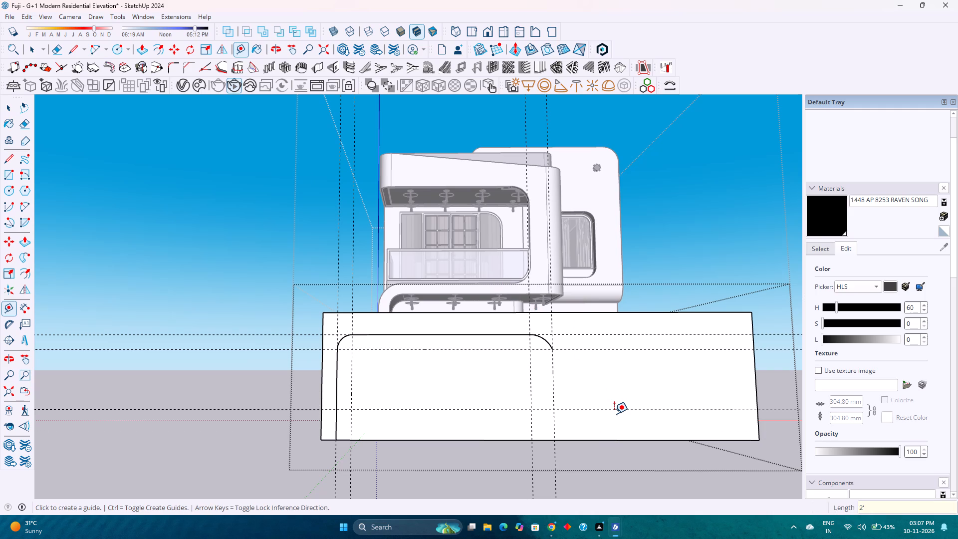
{"action": "left_click", "coordinate": [556, 380]}
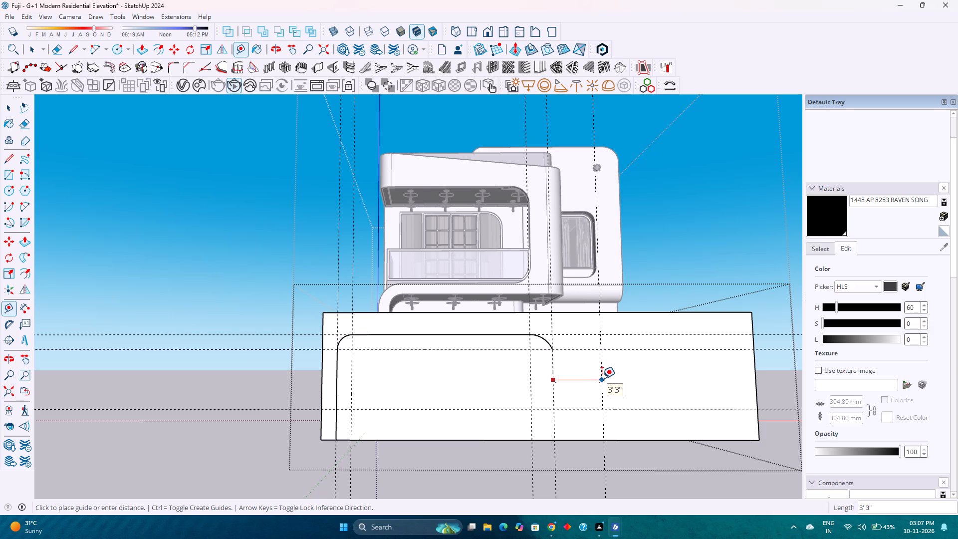
{"action": "type", "text": "3'"}
{"action": "key", "text": "Return"}
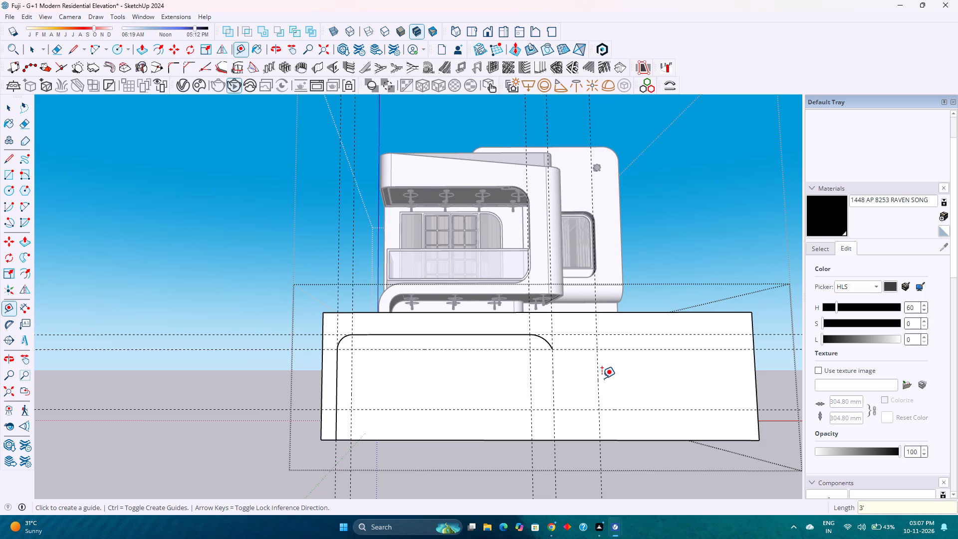
{"action": "left_click", "coordinate": [597, 382]}
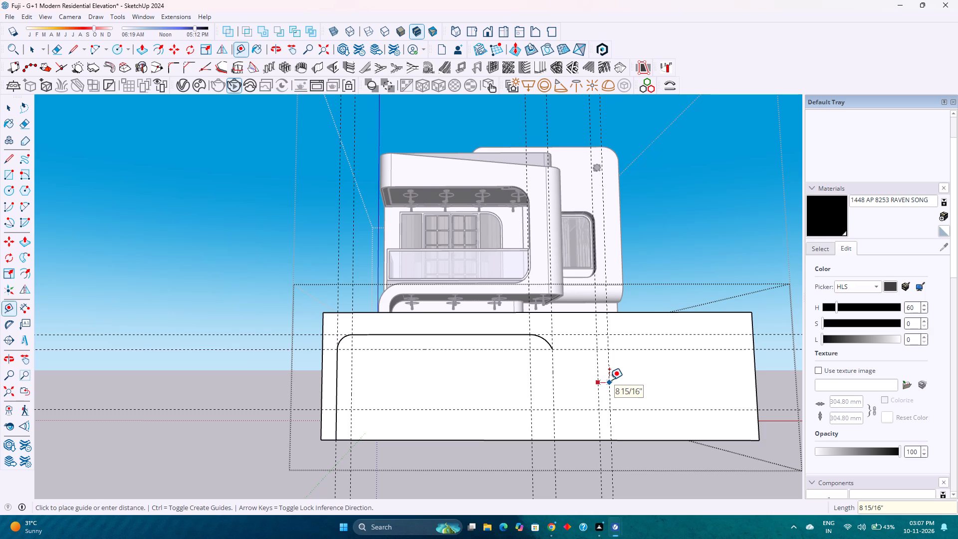
{"action": "type", "text": "1'6\""}
{"action": "key", "text": "Return"}
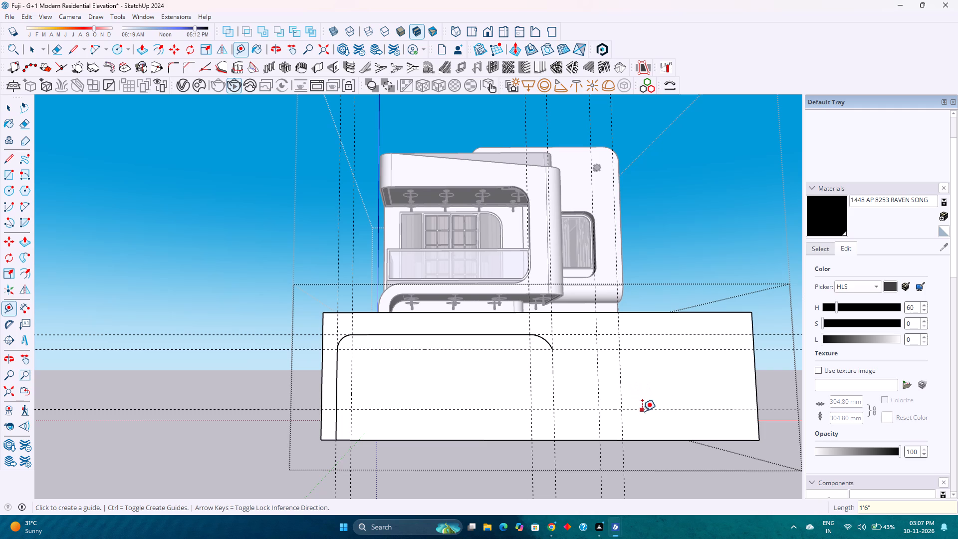
{"action": "left_click", "coordinate": [642, 411]}
{"action": "type", "text": "1'"}
{"action": "key", "text": "Return"}
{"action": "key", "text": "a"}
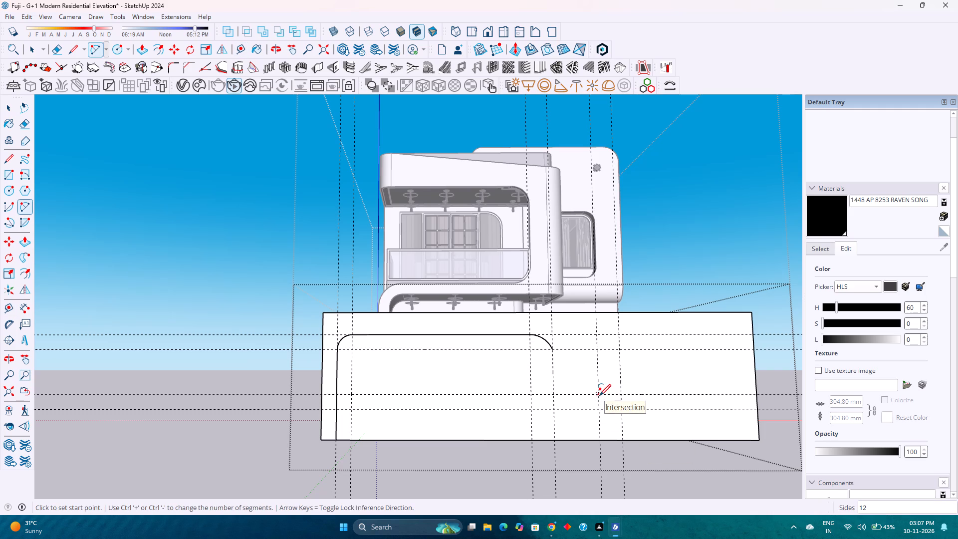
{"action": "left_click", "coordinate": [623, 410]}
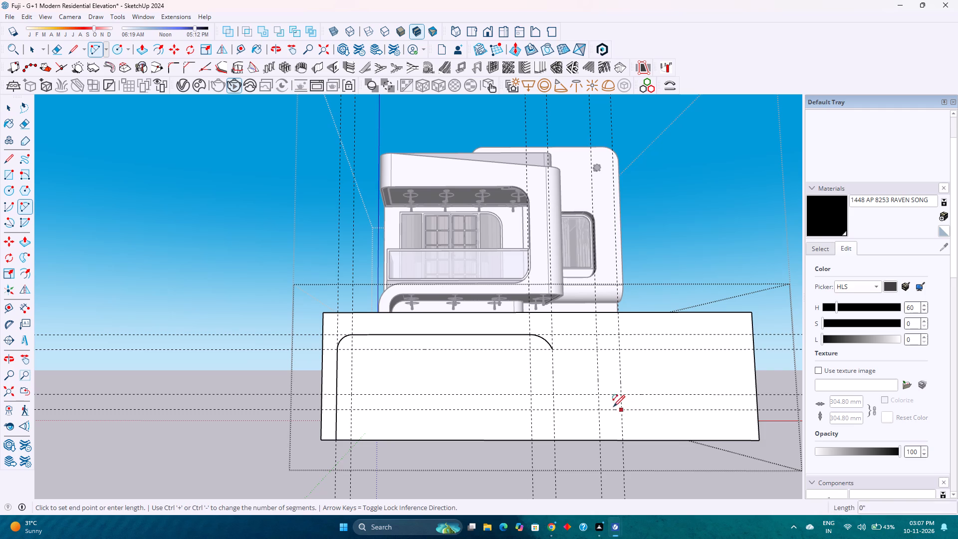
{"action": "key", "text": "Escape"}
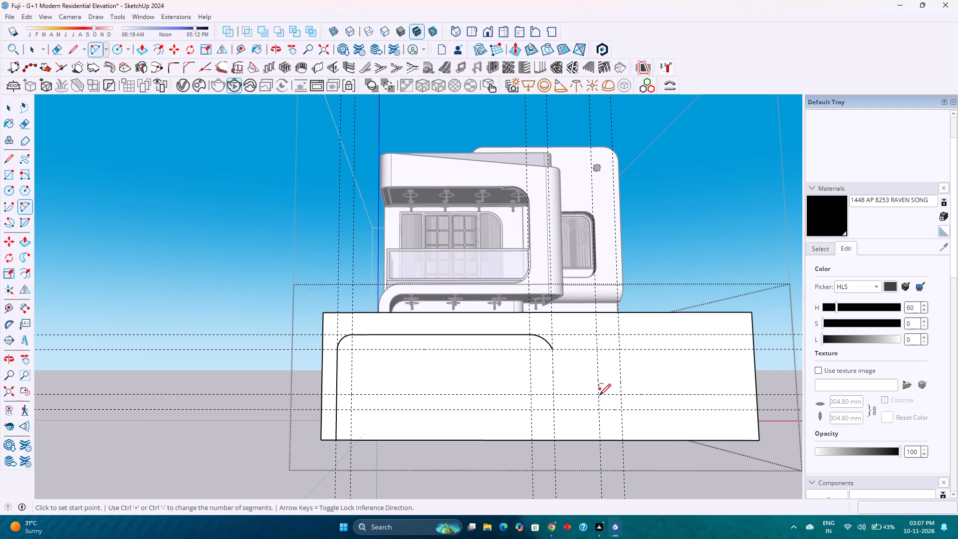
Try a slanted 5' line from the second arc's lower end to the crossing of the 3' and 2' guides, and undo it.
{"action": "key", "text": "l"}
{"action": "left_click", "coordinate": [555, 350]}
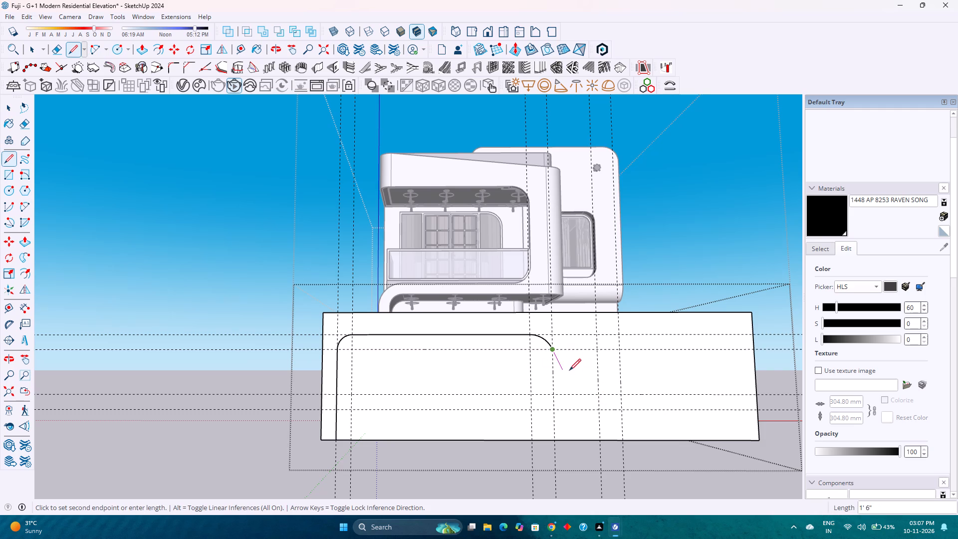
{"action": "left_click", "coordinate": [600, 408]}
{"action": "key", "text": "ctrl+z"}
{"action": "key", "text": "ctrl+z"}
Draw a slanted line about 3'4" long, extending the second arc's end direction down to the upper of the two lower horizontal guides.
{"action": "scroll", "coordinate": [553, 353], "scroll_direction": "up", "scroll_amount": 9}
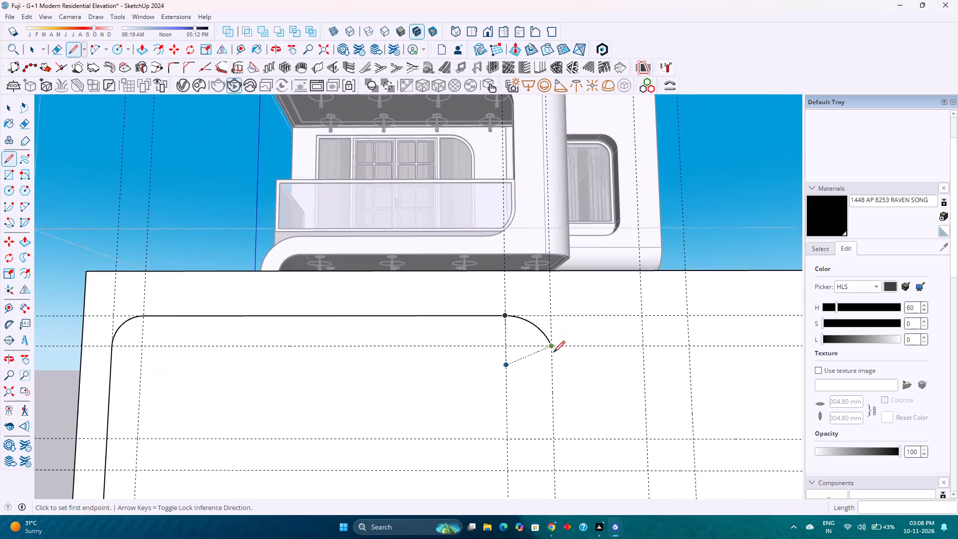
{"action": "left_click", "coordinate": [551, 347]}
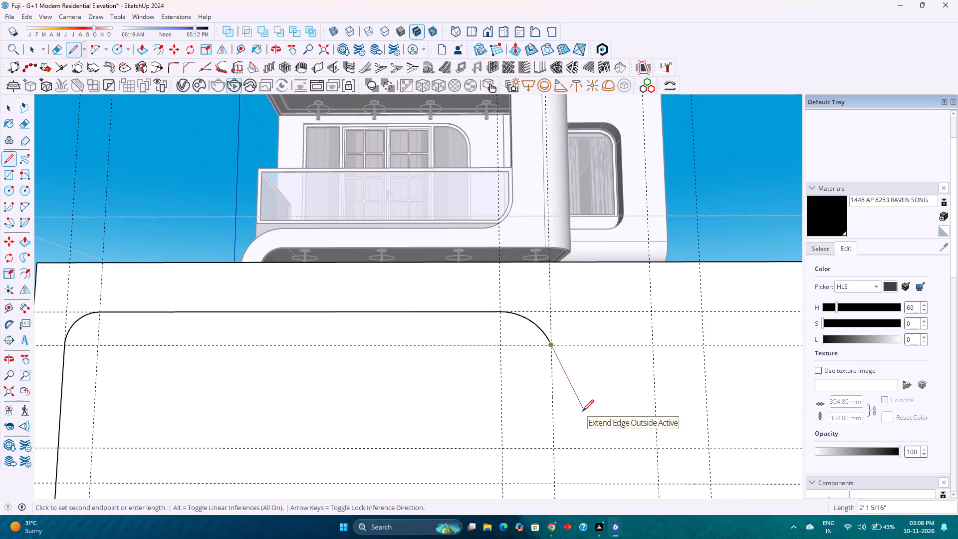
{"action": "key", "text": "Down"}
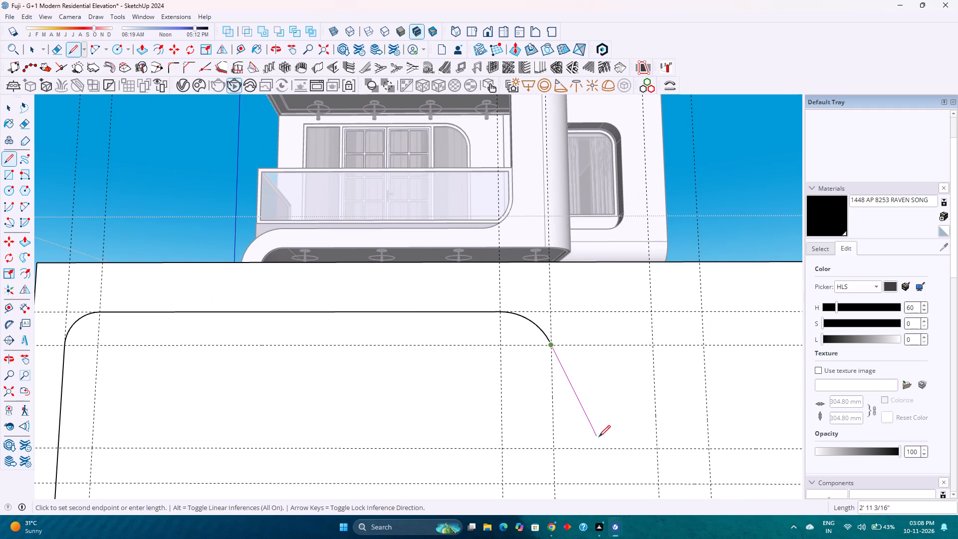
{"action": "left_click", "coordinate": [605, 447]}
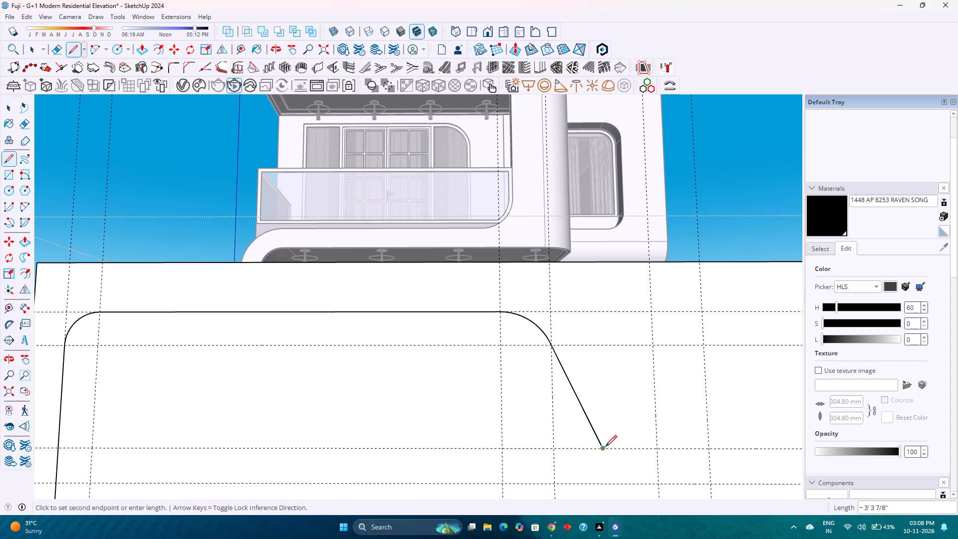
Add an arc from the slanted line's lower end to the intersection of the 3' vertical guide and the 2' horizontal guide.
{"action": "key", "text": "a"}
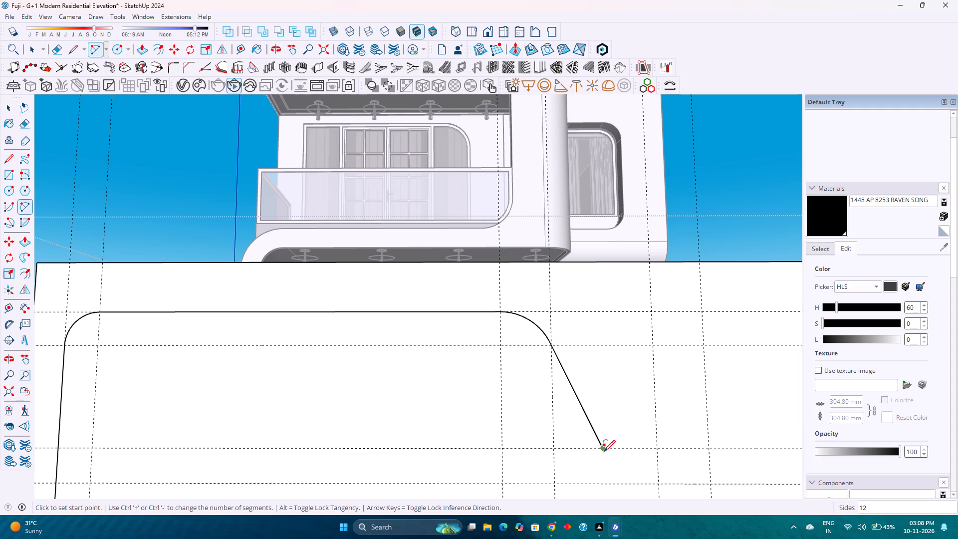
{"action": "left_click", "coordinate": [604, 450]}
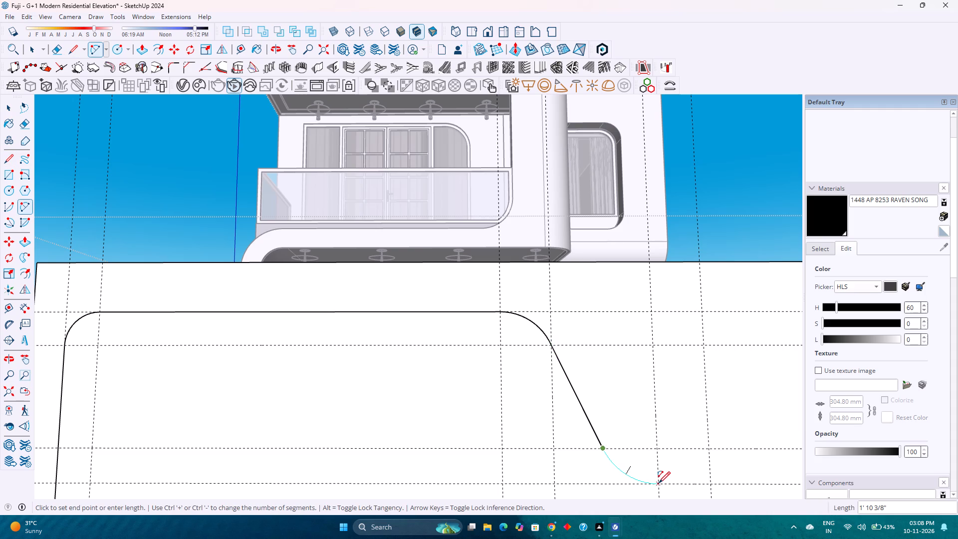
{"action": "double_click", "coordinate": [661, 485]}
{"action": "scroll", "coordinate": [625, 444], "scroll_direction": "down", "scroll_amount": 4}
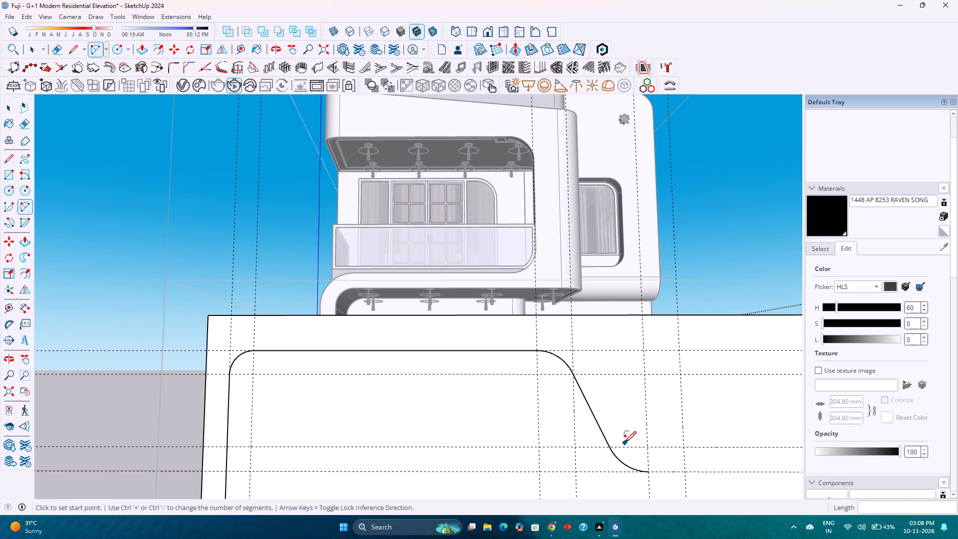
{"action": "key", "text": "space"}
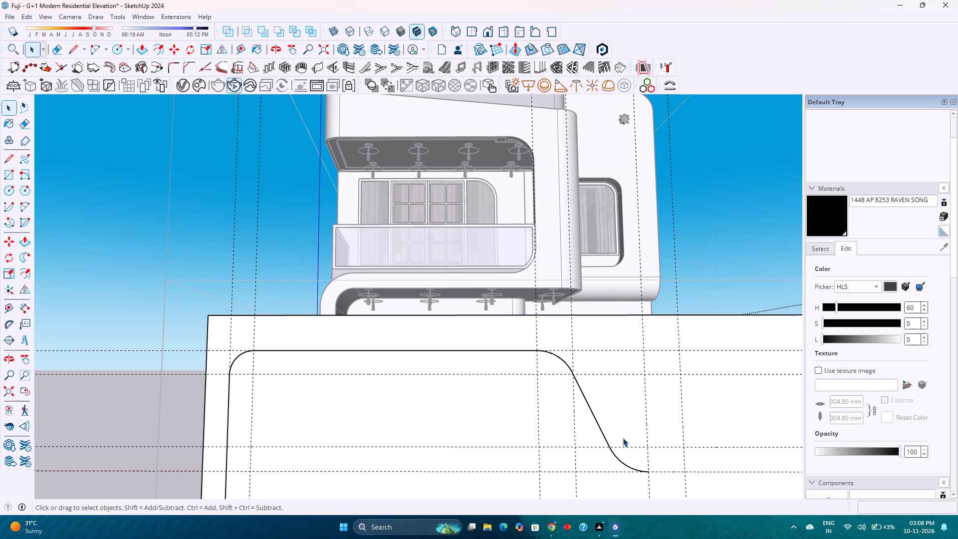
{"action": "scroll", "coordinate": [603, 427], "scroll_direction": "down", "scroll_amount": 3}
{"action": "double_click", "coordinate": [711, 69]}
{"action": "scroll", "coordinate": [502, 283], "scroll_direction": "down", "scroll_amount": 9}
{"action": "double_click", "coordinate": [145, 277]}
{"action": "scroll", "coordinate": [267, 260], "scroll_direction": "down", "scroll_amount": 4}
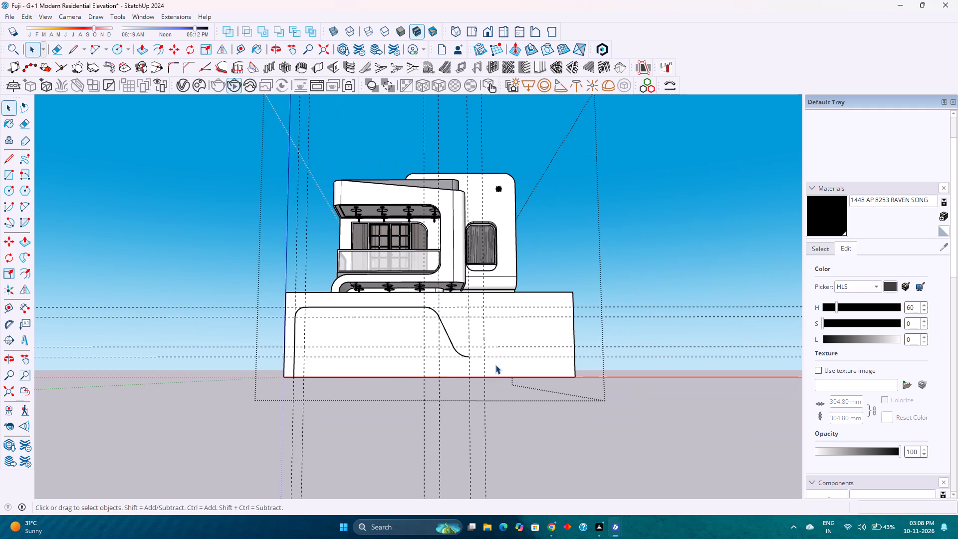
Draw a 3' horizontal line from the lower arc's end along the 2' guide on the wall's front face.
{"action": "scroll", "coordinate": [465, 357], "scroll_direction": "up", "scroll_amount": 4}
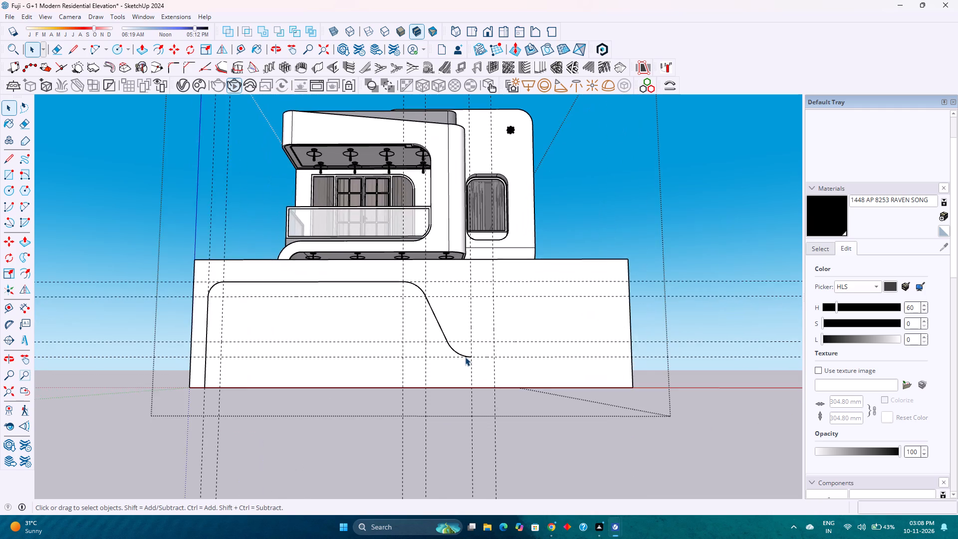
{"action": "scroll", "coordinate": [465, 357], "scroll_direction": "up", "scroll_amount": 4}
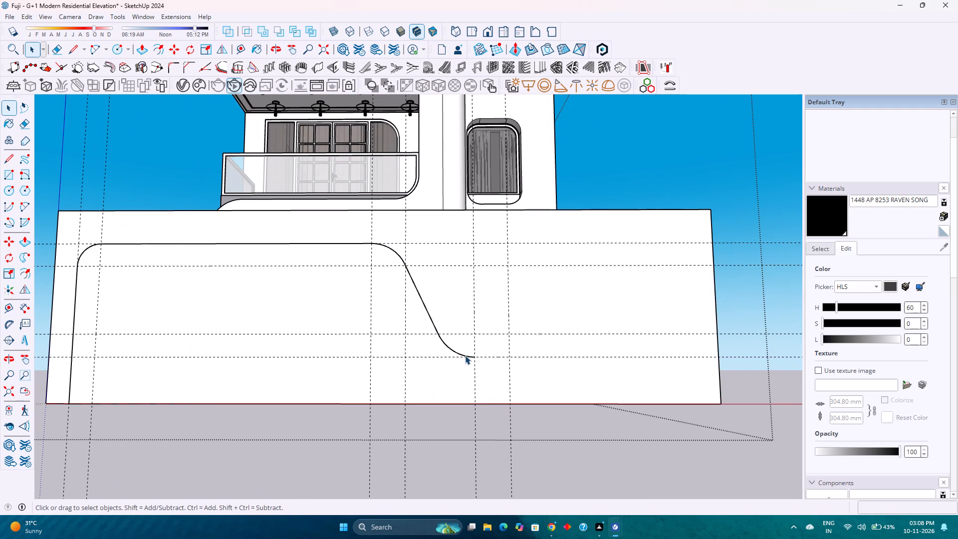
{"action": "scroll", "coordinate": [465, 355], "scroll_direction": "down", "scroll_amount": 3}
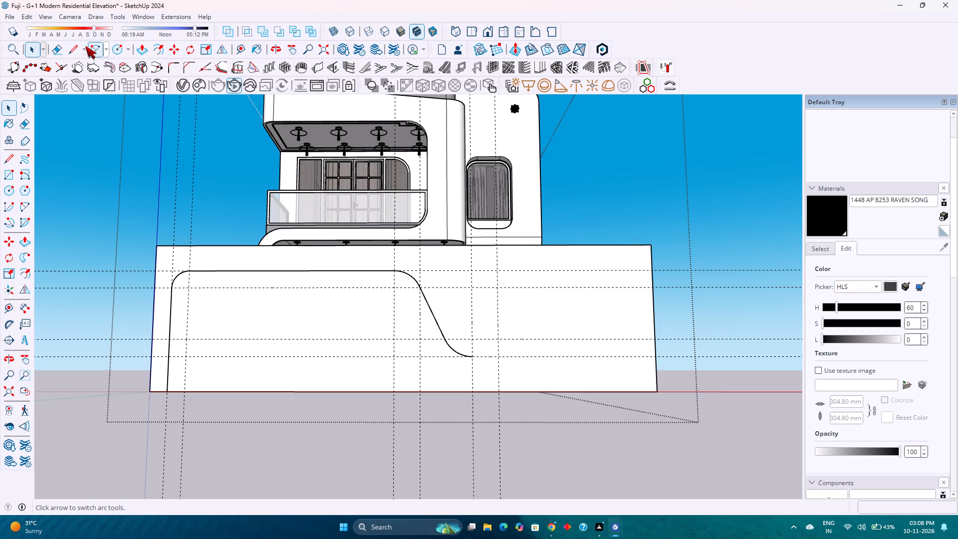
{"action": "left_click", "coordinate": [71, 48]}
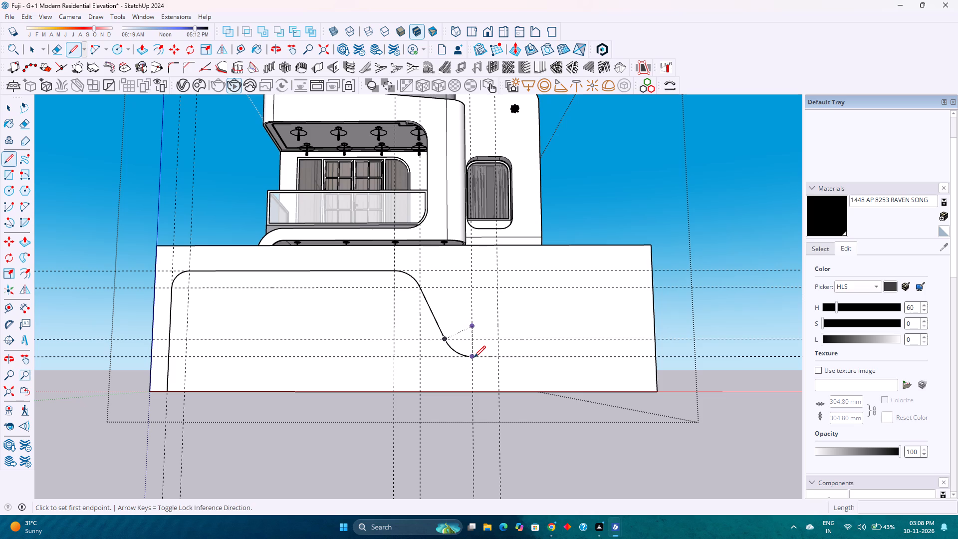
{"action": "left_click", "coordinate": [474, 357]}
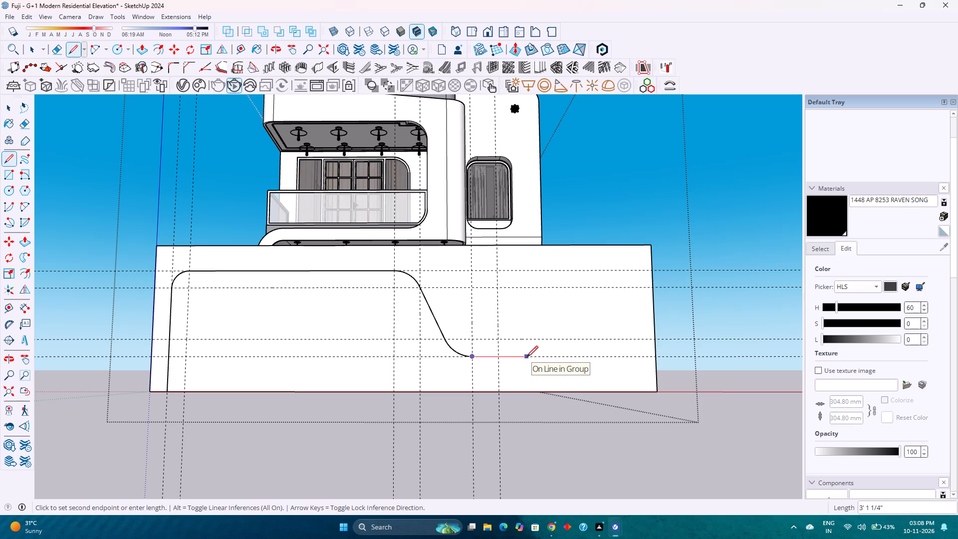
{"action": "type", "text": "3'"}
{"action": "key", "text": "Return"}
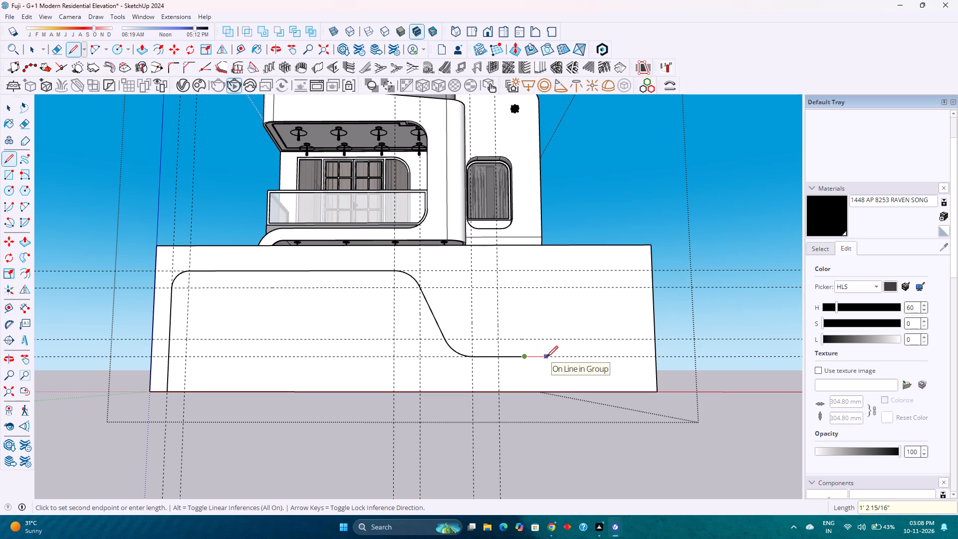
{"action": "key", "text": "space"}
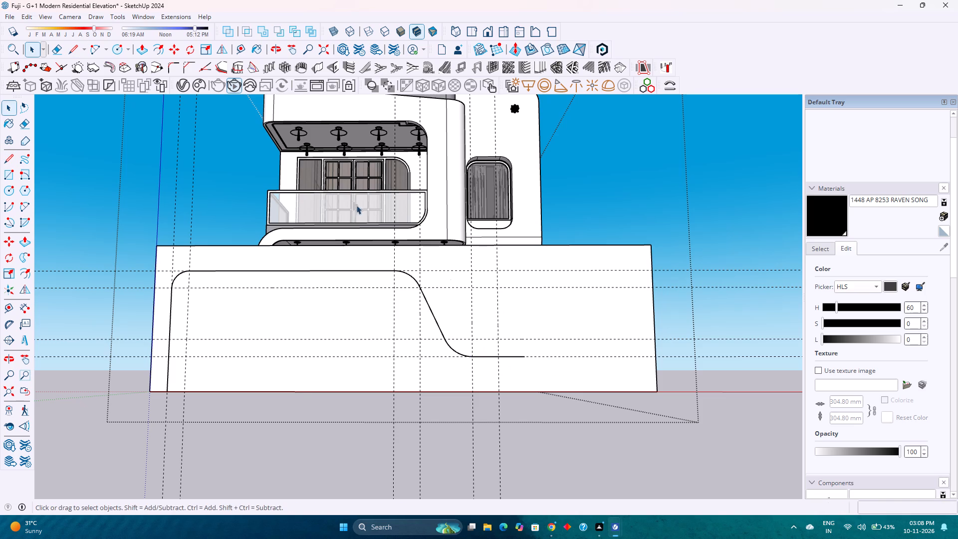
Start the Tape Measure tool for further guides on the boundary wall's front face.
{"action": "left_click", "coordinate": [240, 47]}
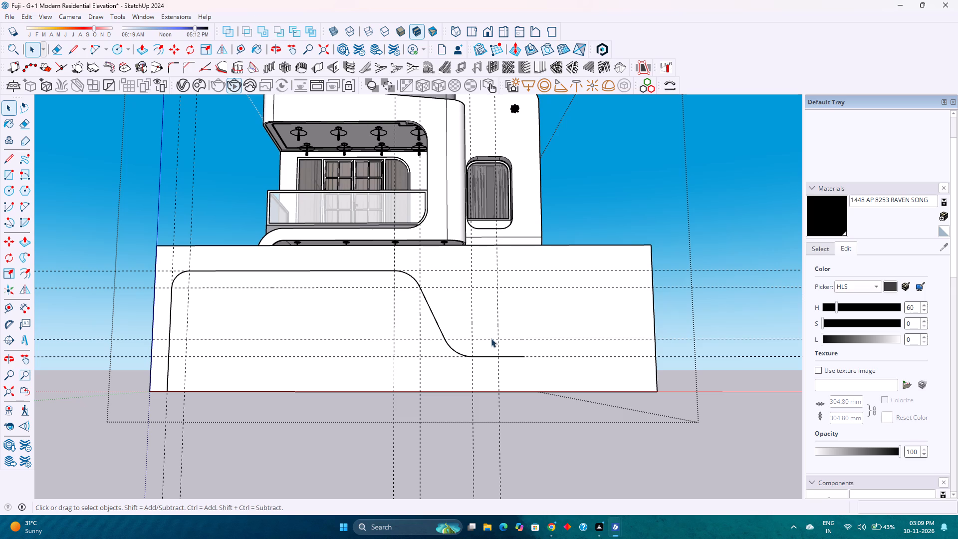
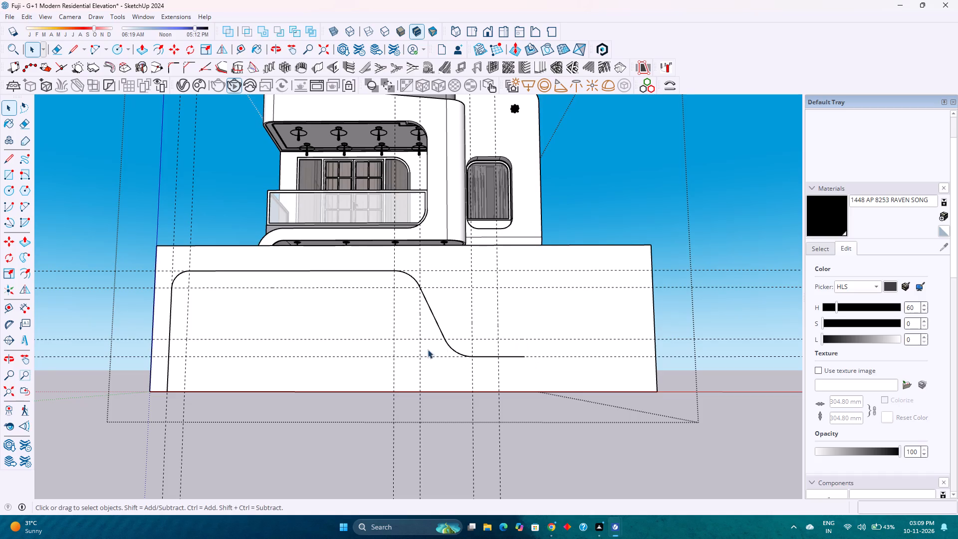
Add two vertical guides on the wall's front face: one through the 3' line's free end, another 1' beyond it.
{"action": "left_click", "coordinate": [244, 49]}
{"action": "left_click", "coordinate": [505, 399]}
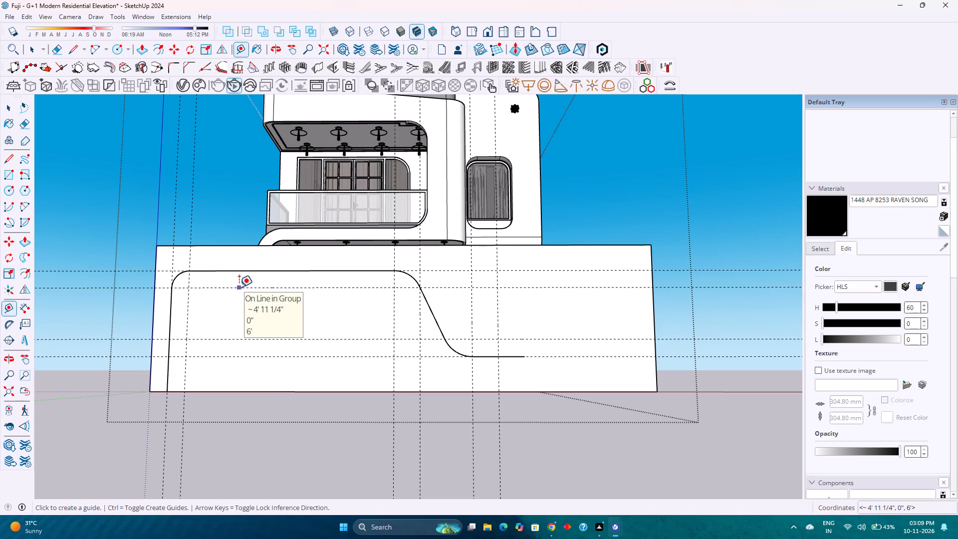
{"action": "scroll", "coordinate": [239, 288], "scroll_direction": "down", "scroll_amount": 1}
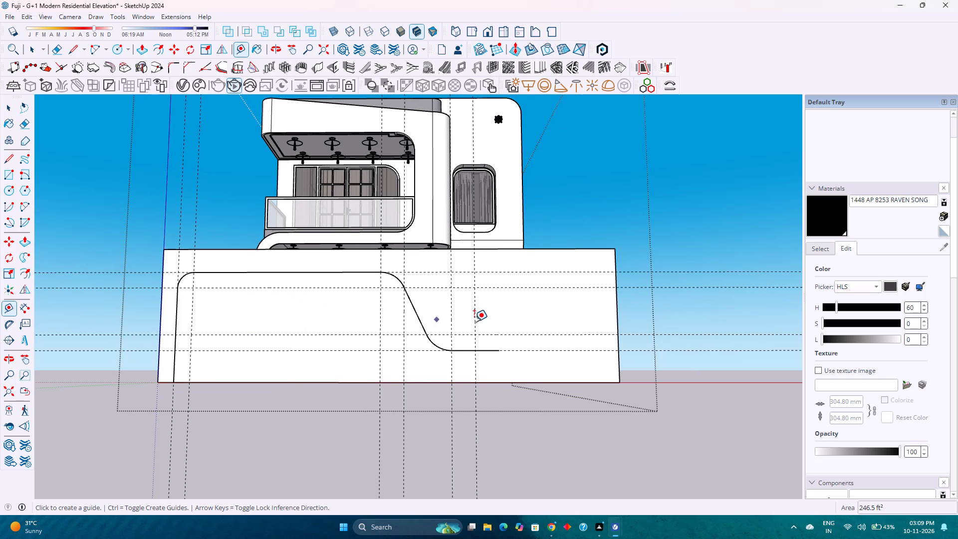
{"action": "scroll", "coordinate": [480, 321], "scroll_direction": "up", "scroll_amount": 3}
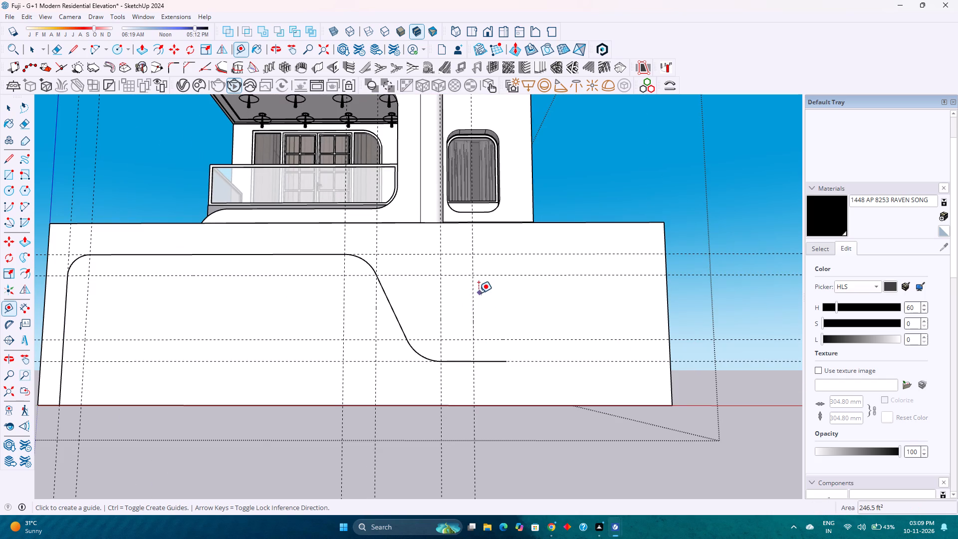
{"action": "left_click", "coordinate": [476, 294]}
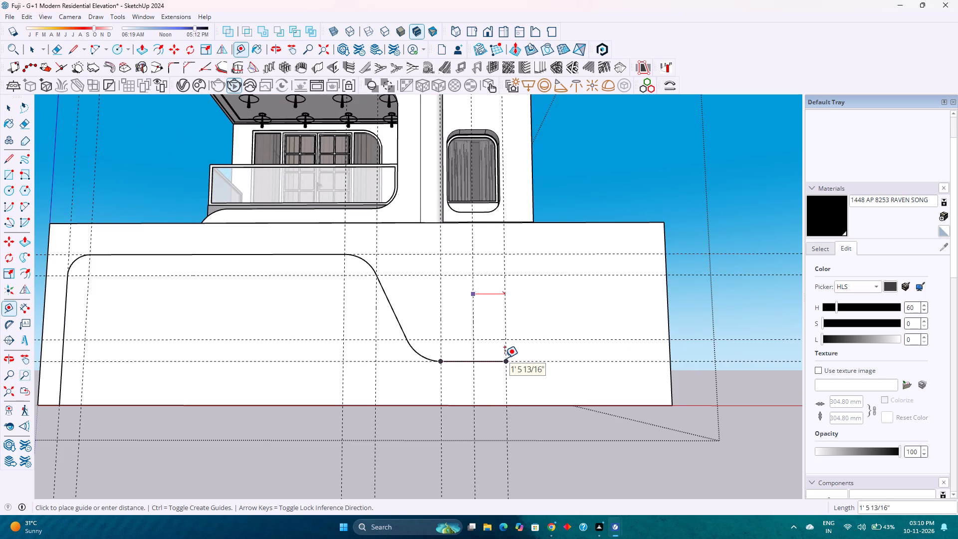
{"action": "left_click", "coordinate": [508, 363]}
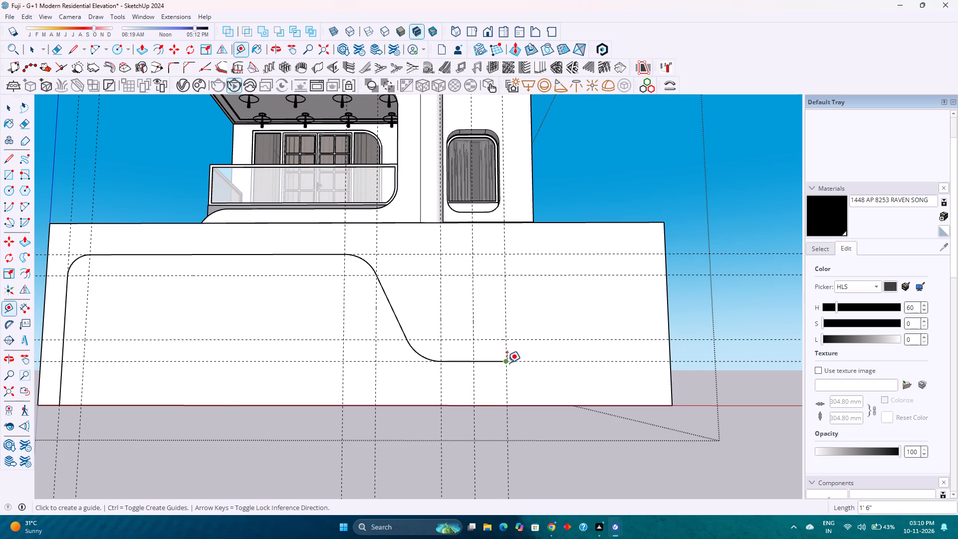
{"action": "left_click", "coordinate": [505, 318]}
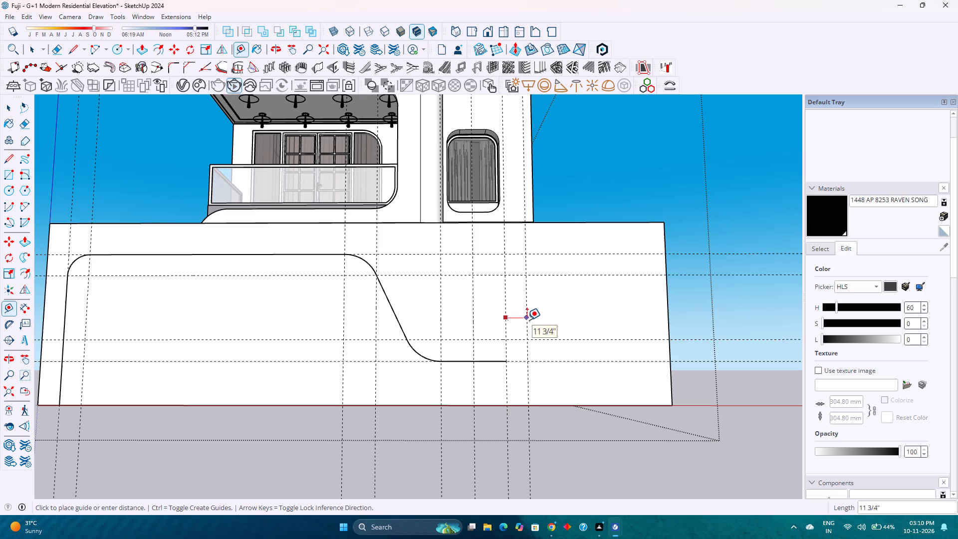
{"action": "type", "text": "1'"}
{"action": "key", "text": "Return"}
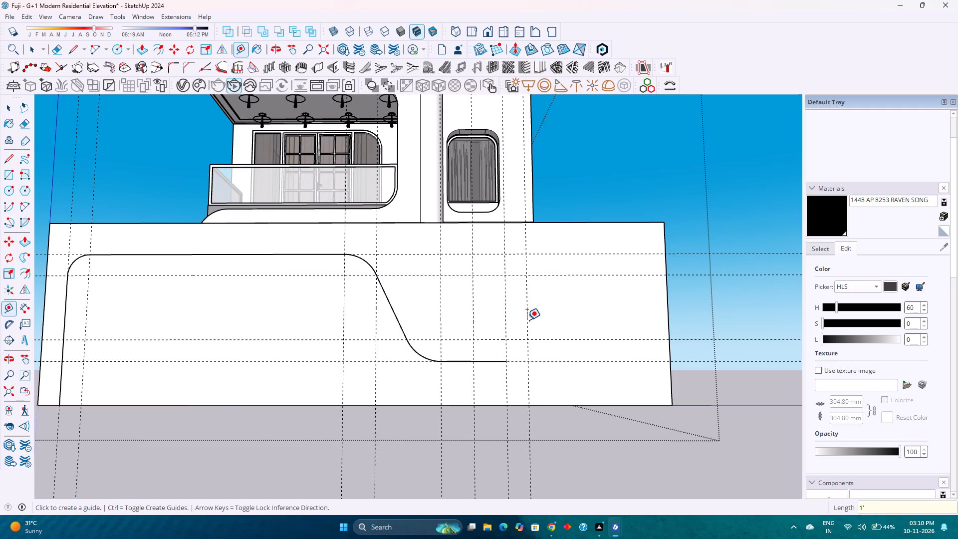
Add an arc from the 3' line's free end to the intersection of the new 1' guide and the upper of the two lower horizontal guides.
{"action": "key", "text": "a"}
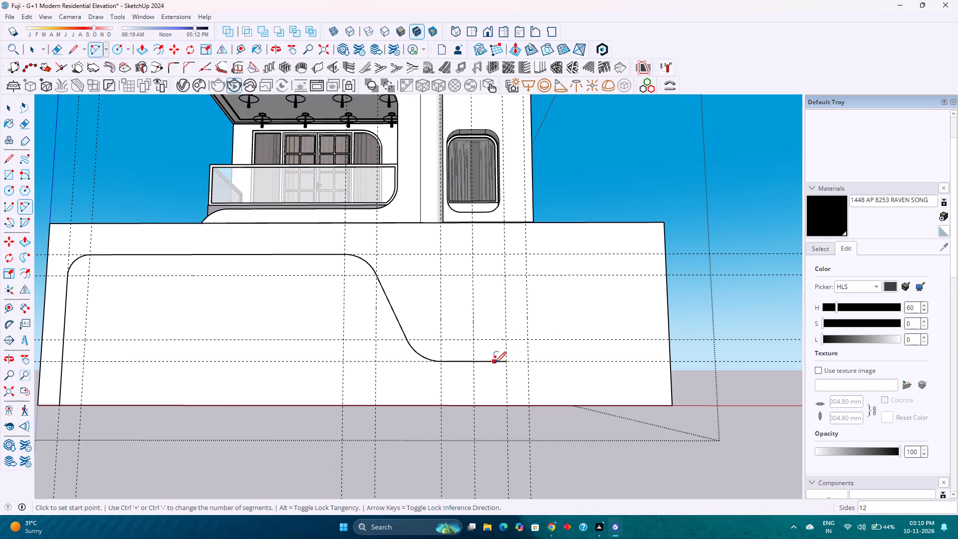
{"action": "left_click", "coordinate": [507, 362]}
{"action": "double_click", "coordinate": [530, 340]}
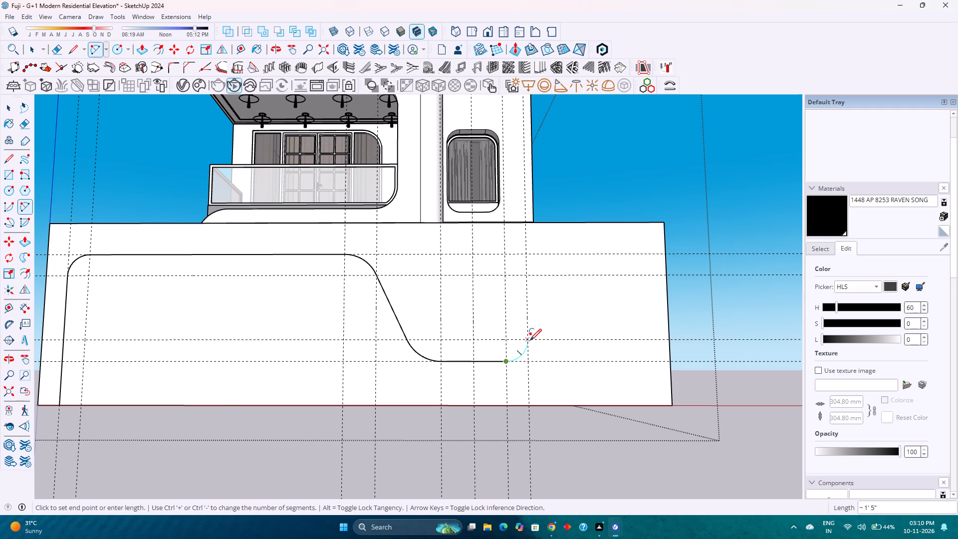
Draw a vertical line about 5'6" long from the new arc's upper end to the wall's top edge.
{"action": "key", "text": "l"}
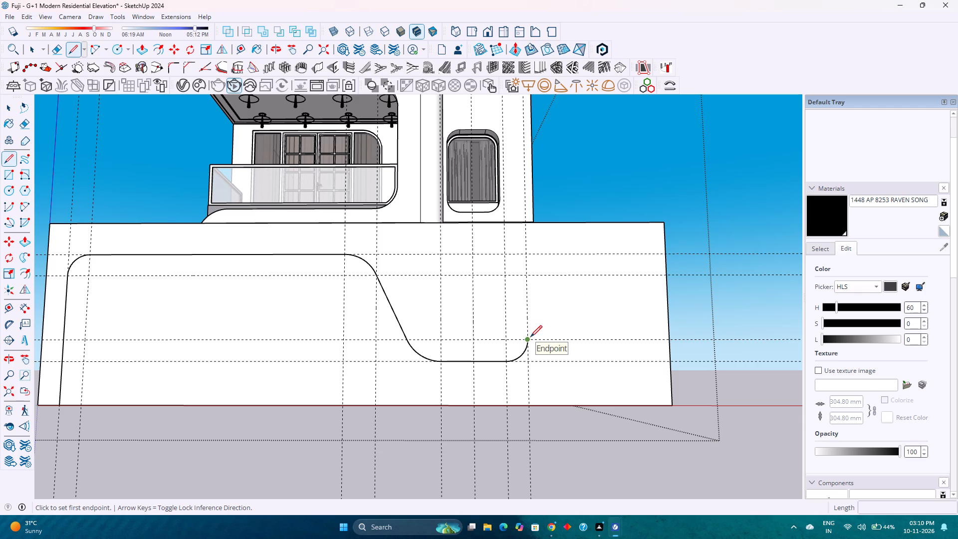
{"action": "left_click", "coordinate": [530, 337]}
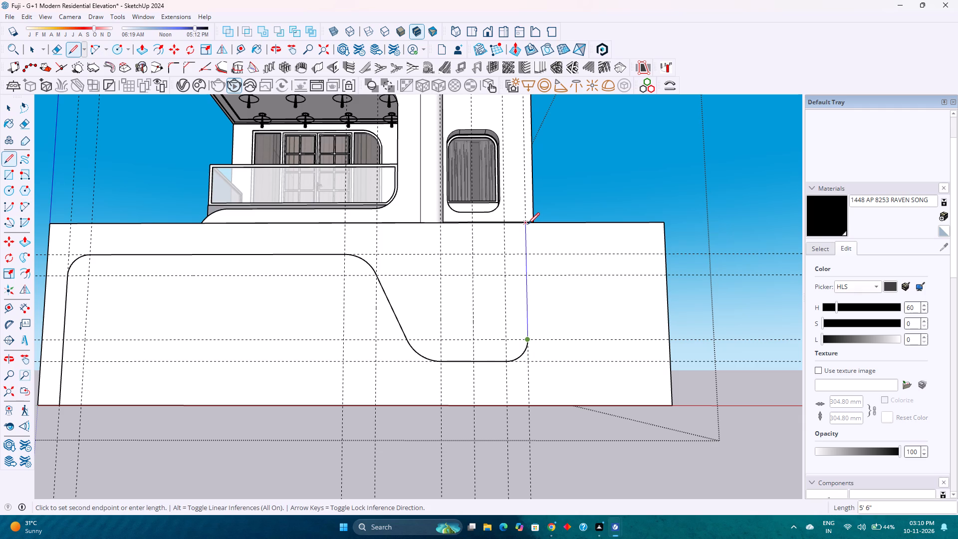
{"action": "left_click", "coordinate": [528, 224]}
{"action": "key", "text": "space"}
Cut the vertical line, corner arc and 3' horizontal line that lie outside the boundary wall group.
{"action": "left_click", "coordinate": [553, 287]}
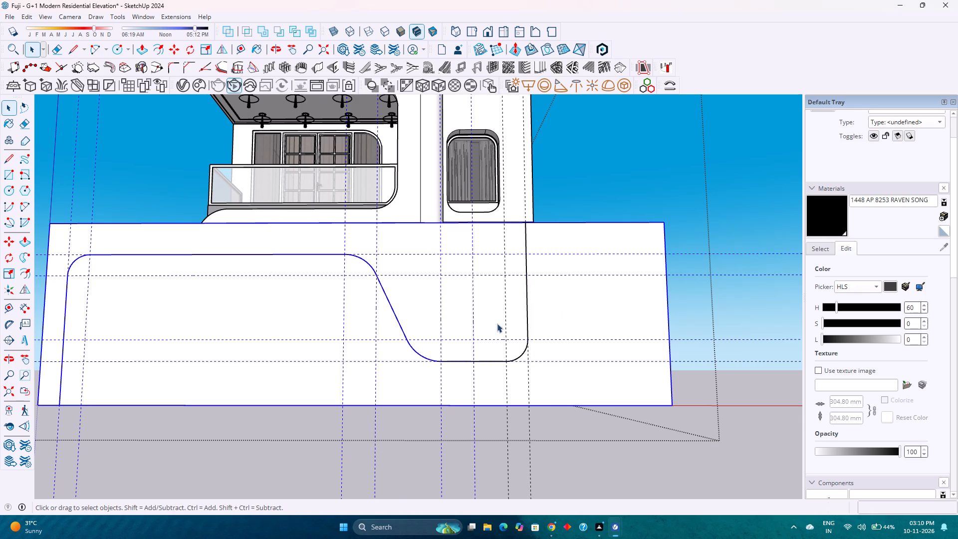
{"action": "double_click", "coordinate": [549, 311]}
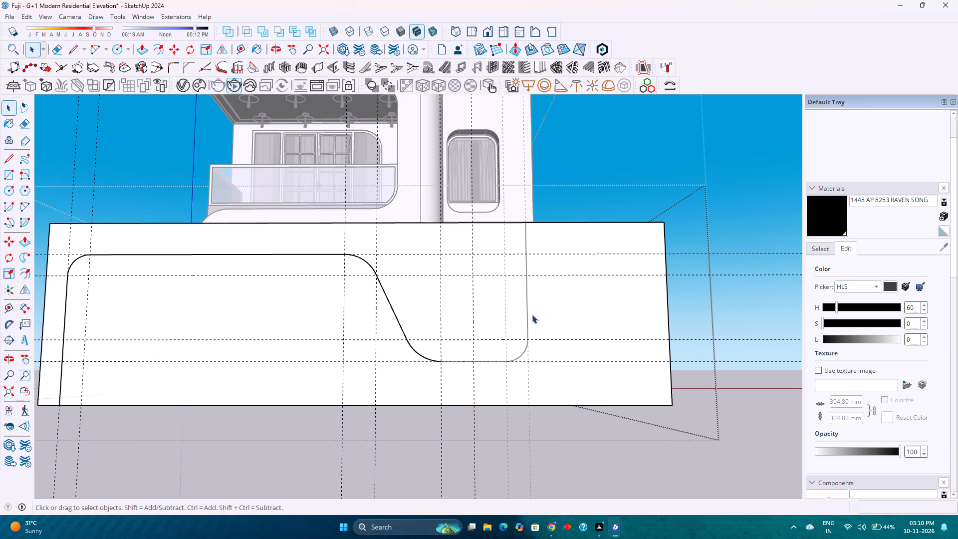
{"action": "key", "text": "Escape"}
{"action": "left_click", "coordinate": [526, 313]}
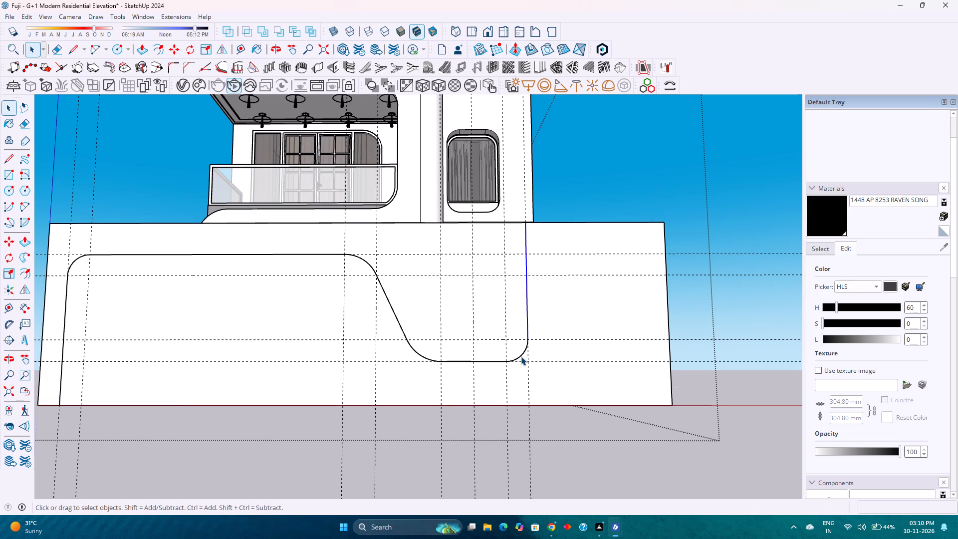
{"action": "left_click", "coordinate": [519, 355], "text": "ctrl"}
{"action": "left_click", "coordinate": [496, 360], "text": "ctrl"}
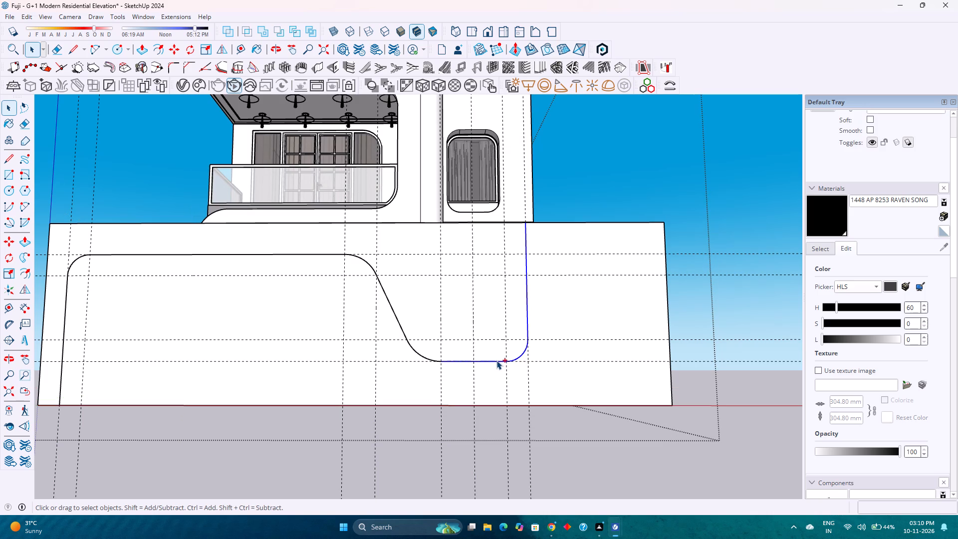
{"action": "key", "text": "ctrl+x"}
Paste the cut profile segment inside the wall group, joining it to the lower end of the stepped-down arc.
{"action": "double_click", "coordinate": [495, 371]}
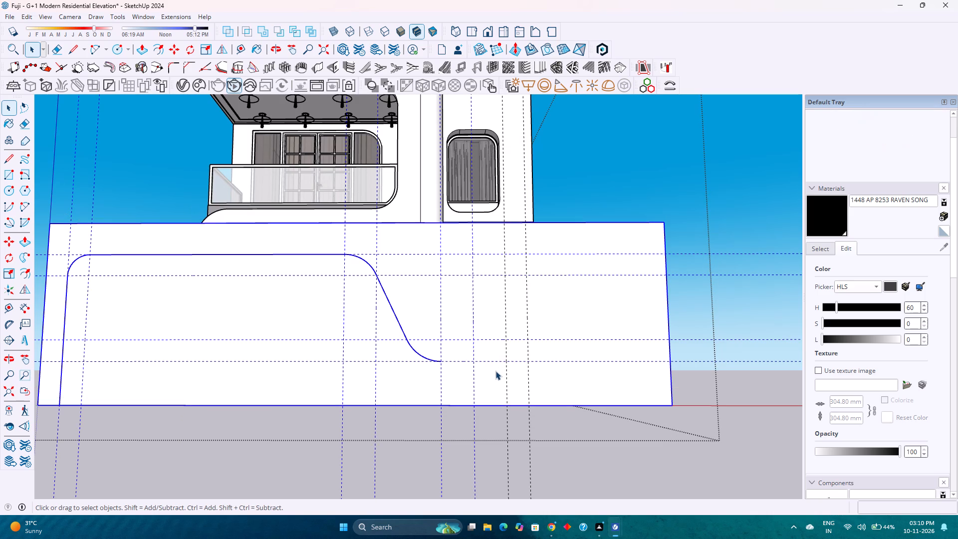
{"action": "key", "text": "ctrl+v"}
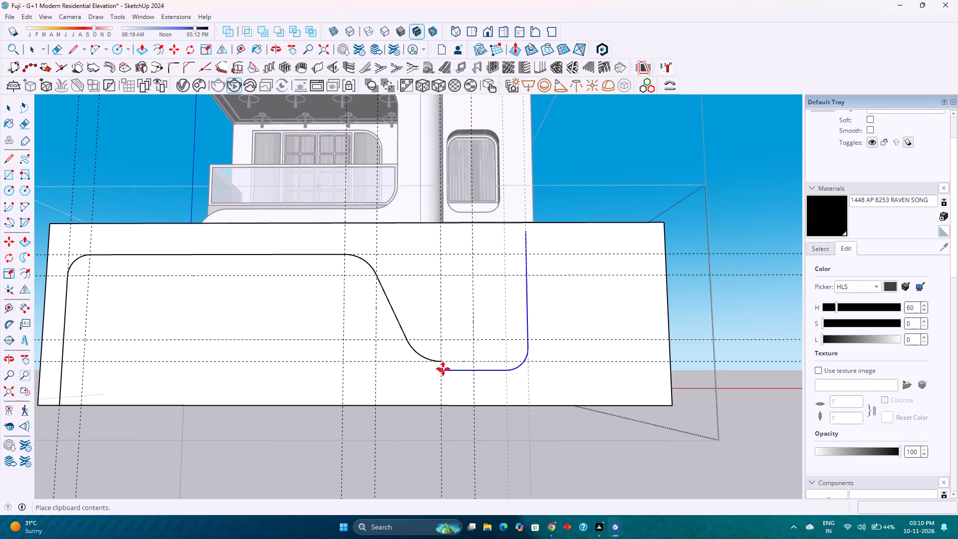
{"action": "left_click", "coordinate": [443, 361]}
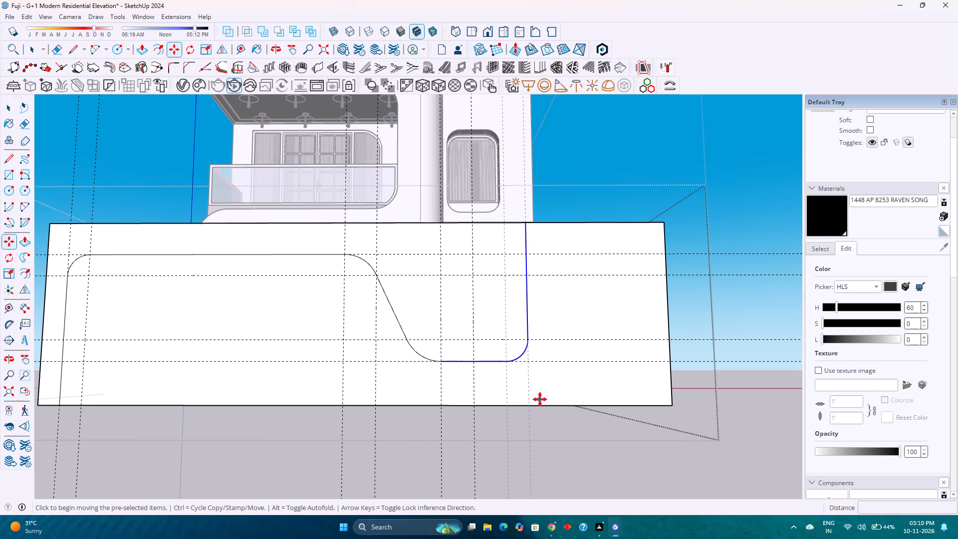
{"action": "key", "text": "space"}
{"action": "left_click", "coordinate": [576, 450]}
Examine the boundary wall's stepped-down front profile against the house from several angles.
{"action": "scroll", "coordinate": [548, 420], "scroll_direction": "down", "scroll_amount": 4}
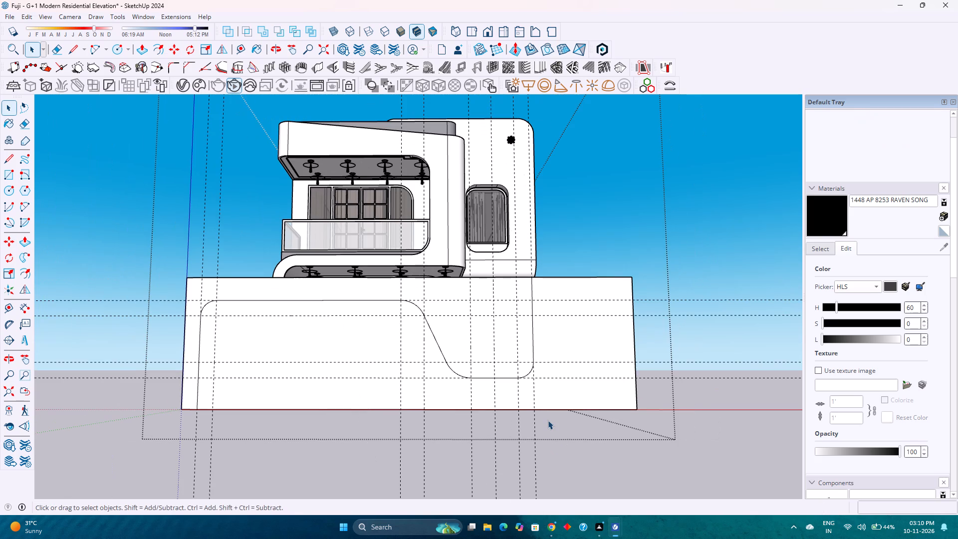
{"action": "scroll", "coordinate": [553, 297], "scroll_direction": "up", "scroll_amount": 1}
{"action": "middle_click_drag", "start_coordinate": [553, 297], "coordinate": [465, 421]}
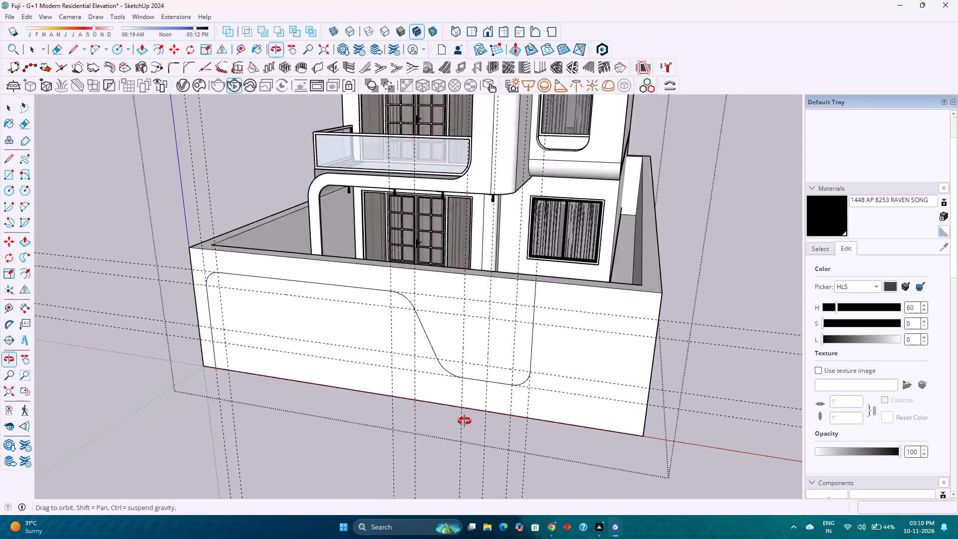
{"action": "middle_click_drag", "start_coordinate": [465, 421], "coordinate": [360, 492]}
{"action": "middle_click", "coordinate": [360, 492]}
{"action": "scroll", "coordinate": [583, 377], "scroll_direction": "up", "scroll_amount": 4}
{"action": "scroll", "coordinate": [524, 336], "scroll_direction": "down", "scroll_amount": 3}
{"action": "middle_click_drag", "start_coordinate": [444, 368], "coordinate": [655, 323]}
{"action": "middle_click", "coordinate": [655, 323]}
{"action": "scroll", "coordinate": [585, 318], "scroll_direction": "down", "scroll_amount": 3}
{"action": "middle_click_drag", "start_coordinate": [602, 351], "coordinate": [563, 288]}
{"action": "middle_click", "coordinate": [563, 287]}
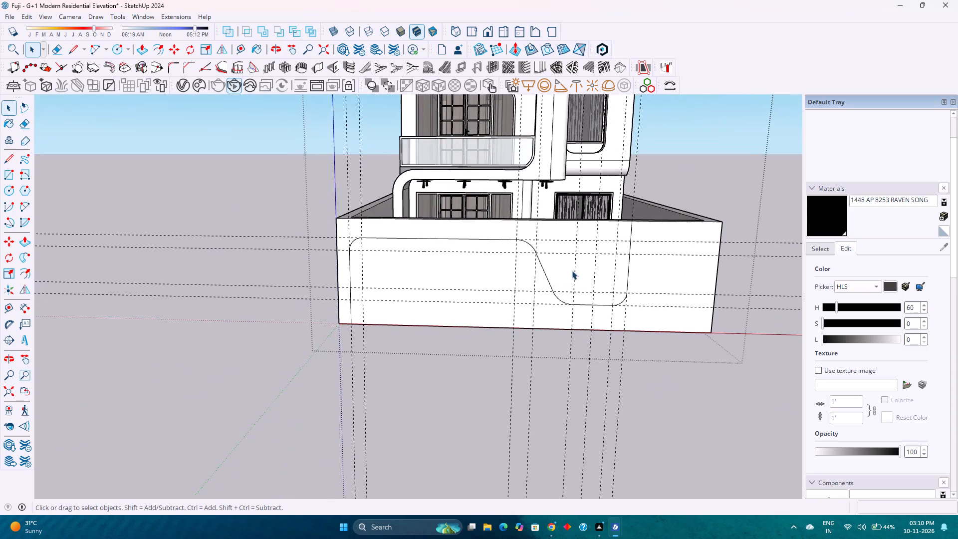
{"action": "scroll", "coordinate": [572, 270], "scroll_direction": "down", "scroll_amount": 4}
{"action": "middle_click_drag", "start_coordinate": [600, 301], "coordinate": [583, 275]}
{"action": "middle_click", "coordinate": [583, 275]}
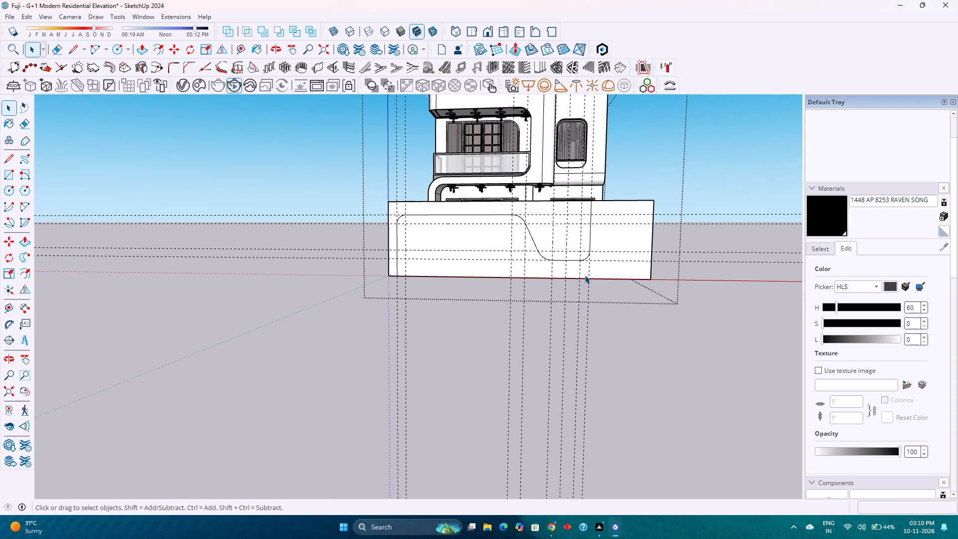
{"action": "scroll", "coordinate": [507, 259], "scroll_direction": "up", "scroll_amount": 3}
{"action": "scroll", "coordinate": [507, 259], "scroll_direction": "down", "scroll_amount": 3}
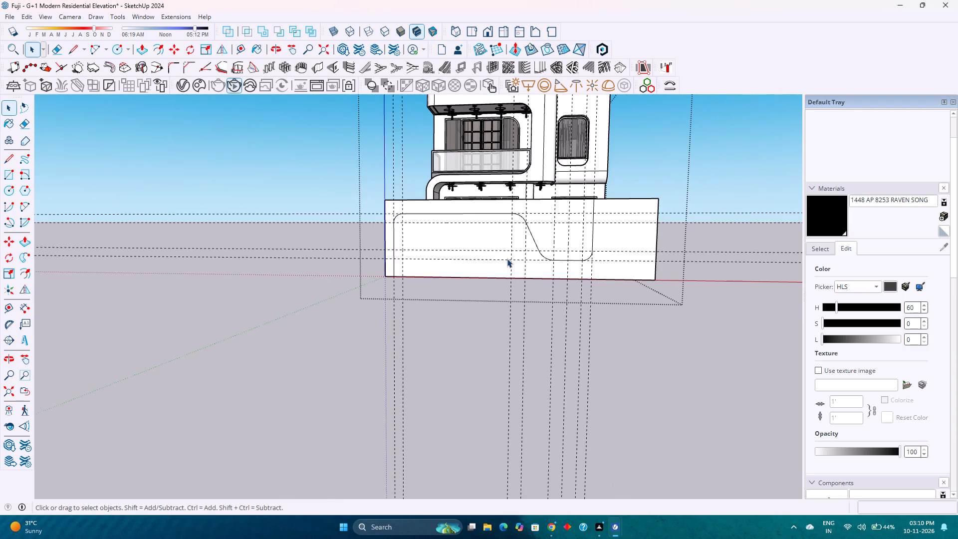
{"action": "scroll", "coordinate": [508, 258], "scroll_direction": "down", "scroll_amount": 2}
{"action": "middle_click_drag", "start_coordinate": [532, 257], "coordinate": [589, 208]}
{"action": "middle_click", "coordinate": [589, 208]}
{"action": "middle_click_drag", "start_coordinate": [589, 208], "coordinate": [576, 232]}
{"action": "middle_click", "coordinate": [576, 232]}
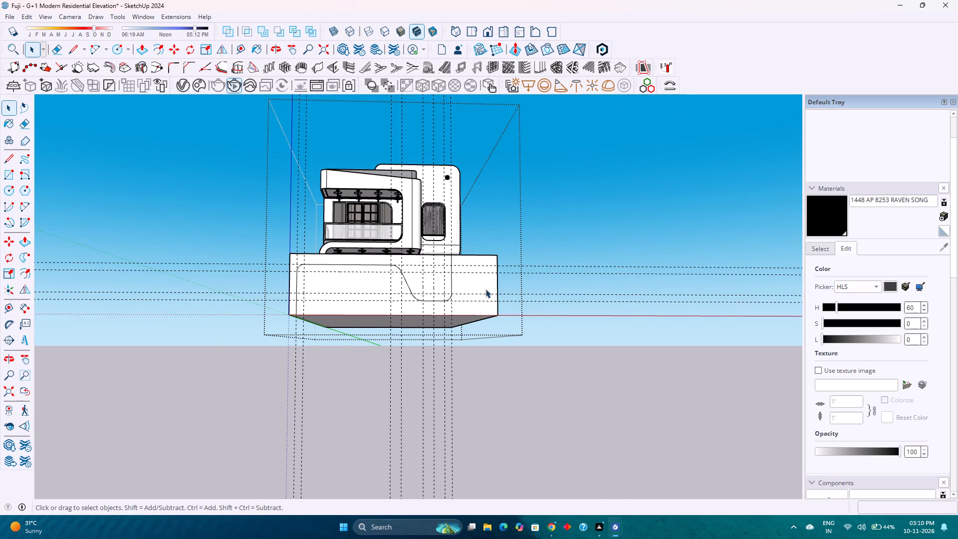
{"action": "scroll", "coordinate": [477, 288], "scroll_direction": "up", "scroll_amount": 5}
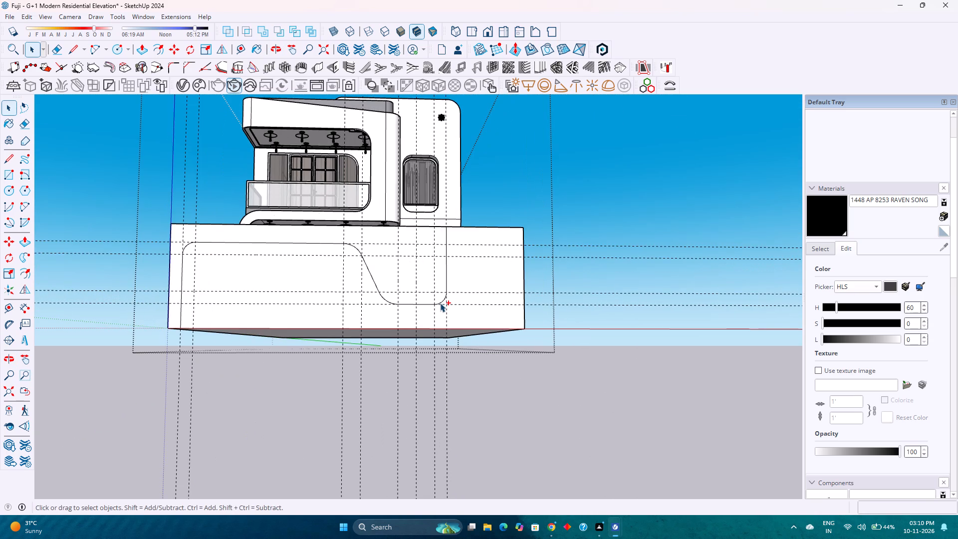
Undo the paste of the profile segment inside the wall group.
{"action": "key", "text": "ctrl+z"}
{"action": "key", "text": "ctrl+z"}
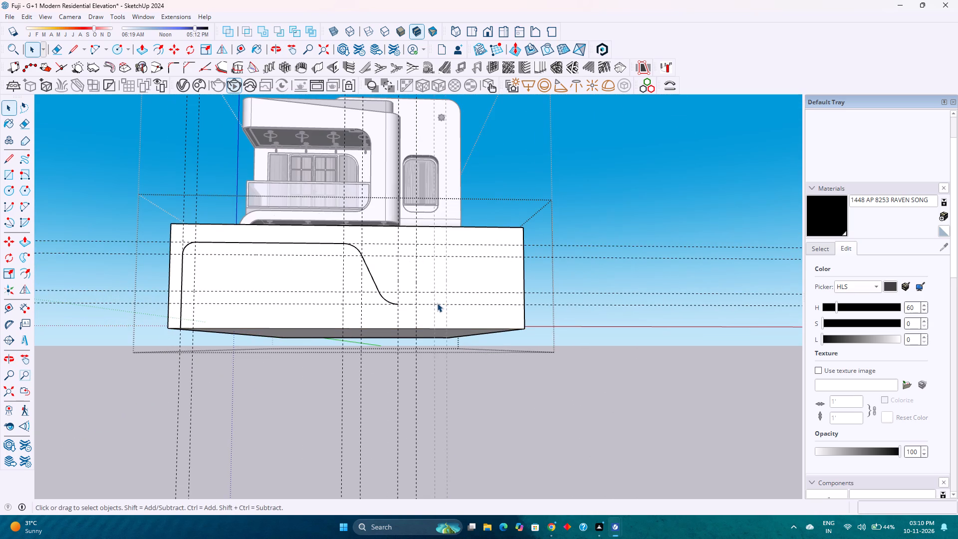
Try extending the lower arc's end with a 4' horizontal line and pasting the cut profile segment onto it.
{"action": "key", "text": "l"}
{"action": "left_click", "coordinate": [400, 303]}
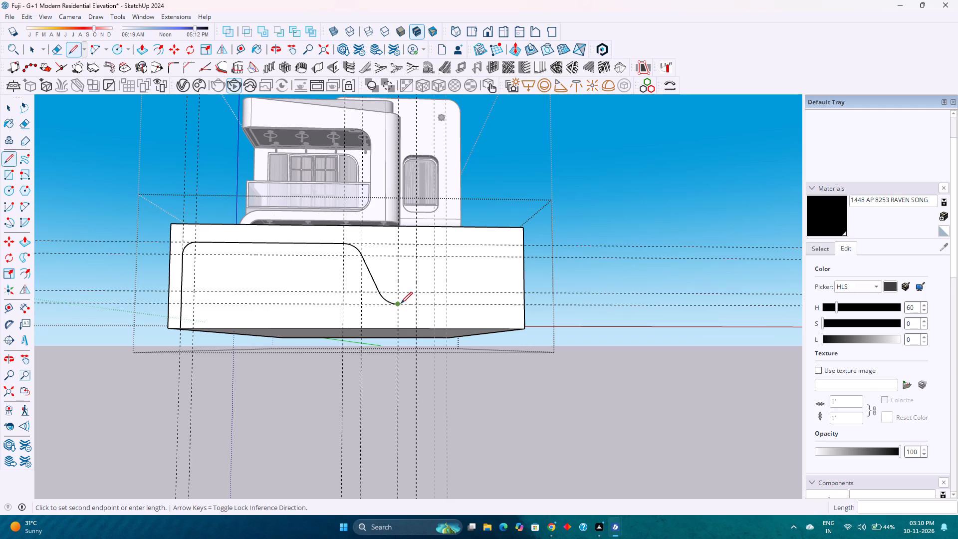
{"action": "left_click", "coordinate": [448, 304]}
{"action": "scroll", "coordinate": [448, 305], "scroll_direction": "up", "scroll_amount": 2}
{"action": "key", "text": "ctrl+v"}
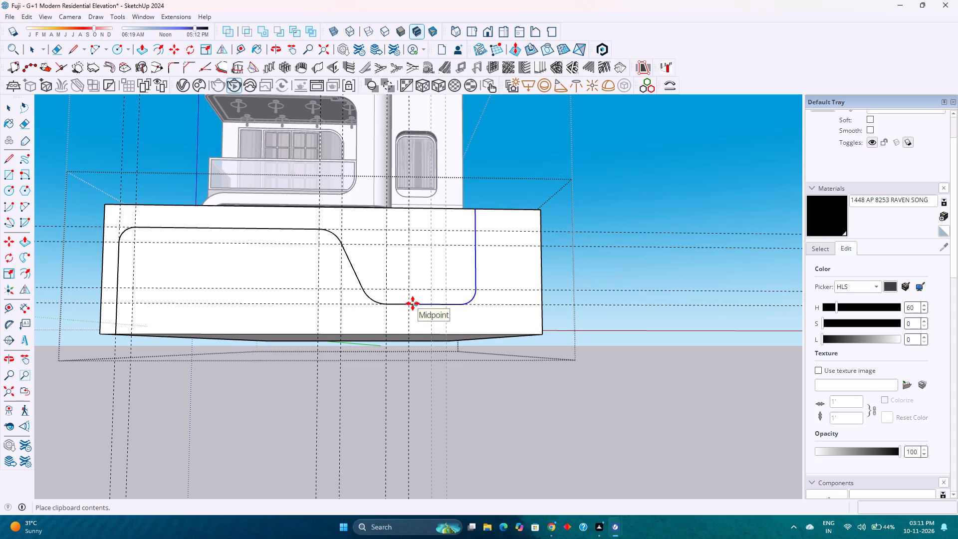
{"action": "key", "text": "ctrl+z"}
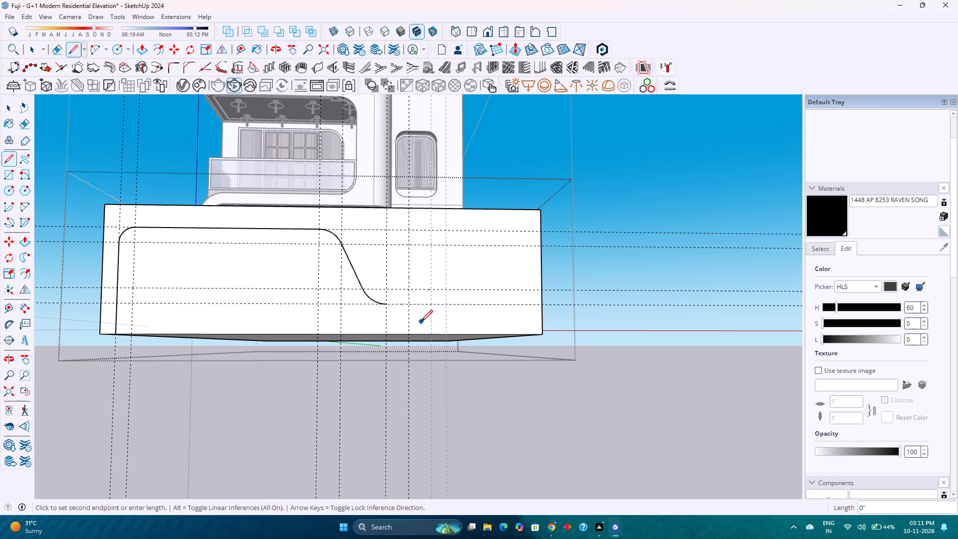
Draw a horizontal line from the lower arc's end to the next vertical guide inside the wall group.
{"action": "left_click", "coordinate": [387, 304]}
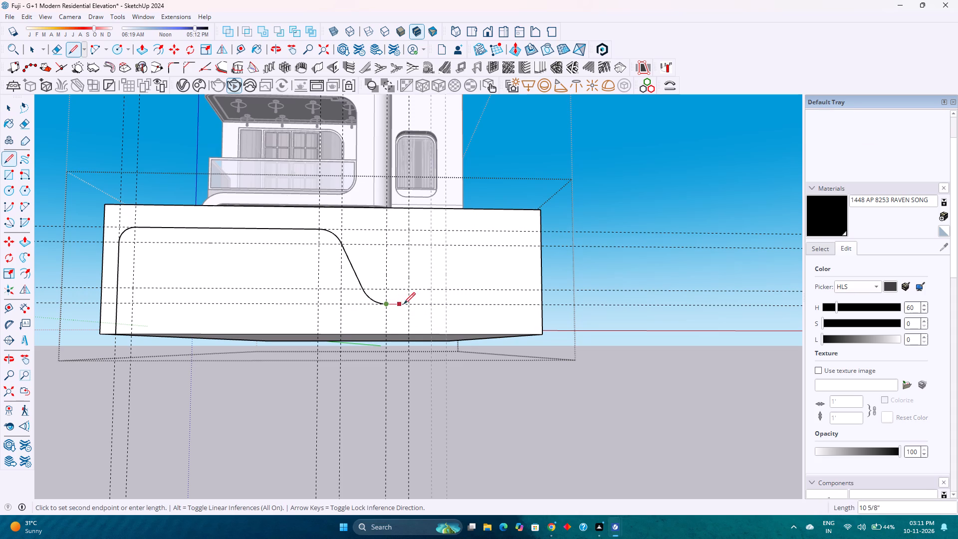
{"action": "left_click", "coordinate": [410, 303]}
Paste the cut profile segment so that it starts at the free end of the short horizontal line.
{"action": "key", "text": "ctrl+v"}
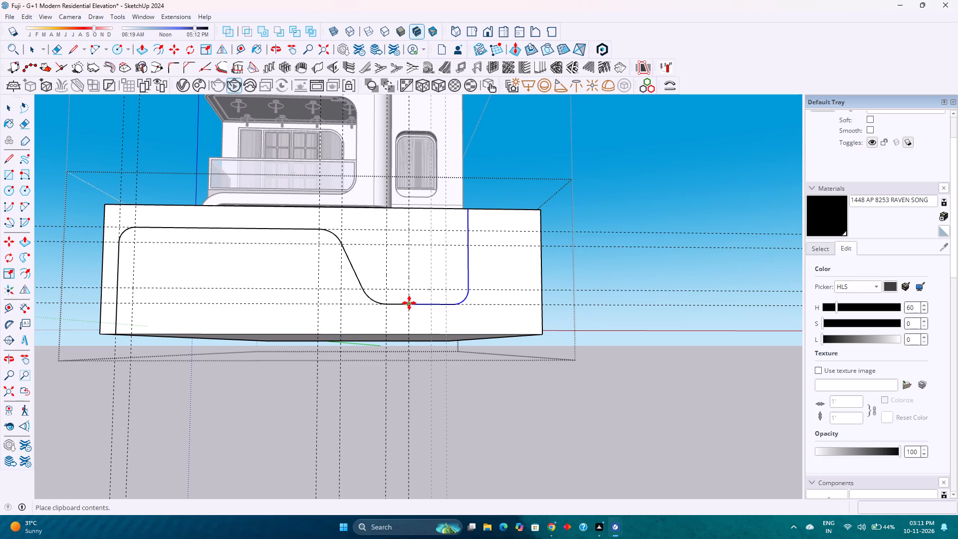
{"action": "scroll", "coordinate": [409, 303], "scroll_direction": "up", "scroll_amount": 7}
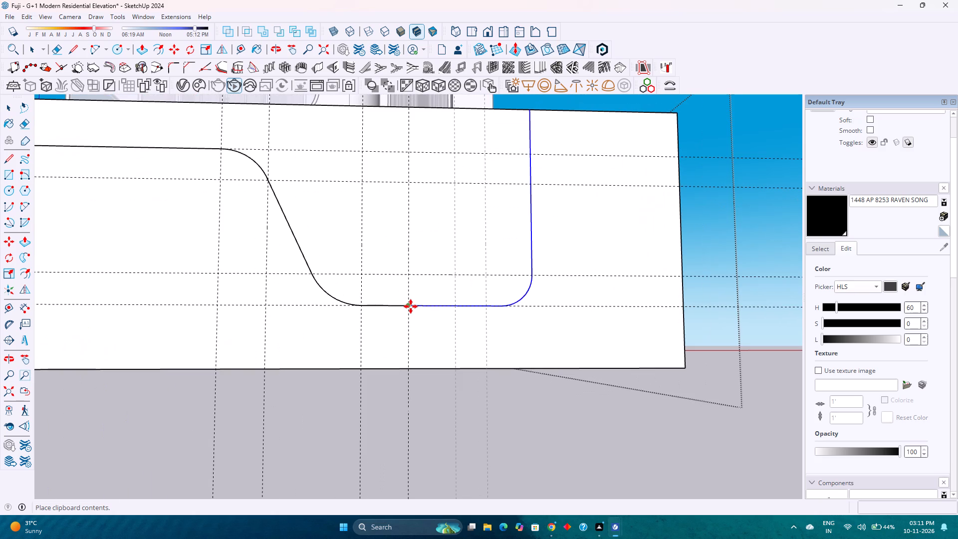
{"action": "left_click", "coordinate": [411, 306]}
{"action": "scroll", "coordinate": [443, 306], "scroll_direction": "down", "scroll_amount": 11}
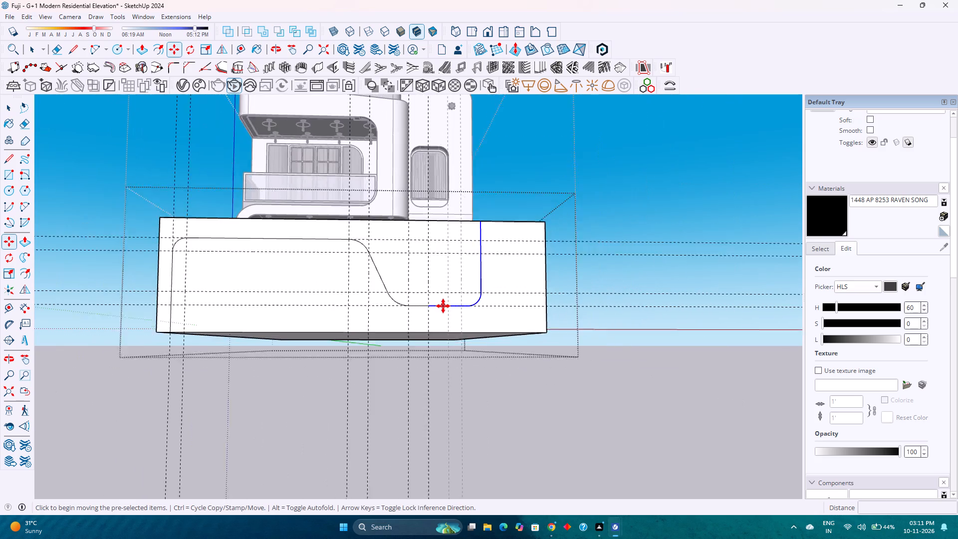
Copy the front wall face's end vertical edge 1' inward, on the end beside the stepped-down profile.
{"action": "key", "text": "space"}
{"action": "left_click", "coordinate": [554, 350]}
{"action": "scroll", "coordinate": [507, 294], "scroll_direction": "up", "scroll_amount": 2}
{"action": "middle_click_drag", "start_coordinate": [507, 294], "coordinate": [512, 353]}
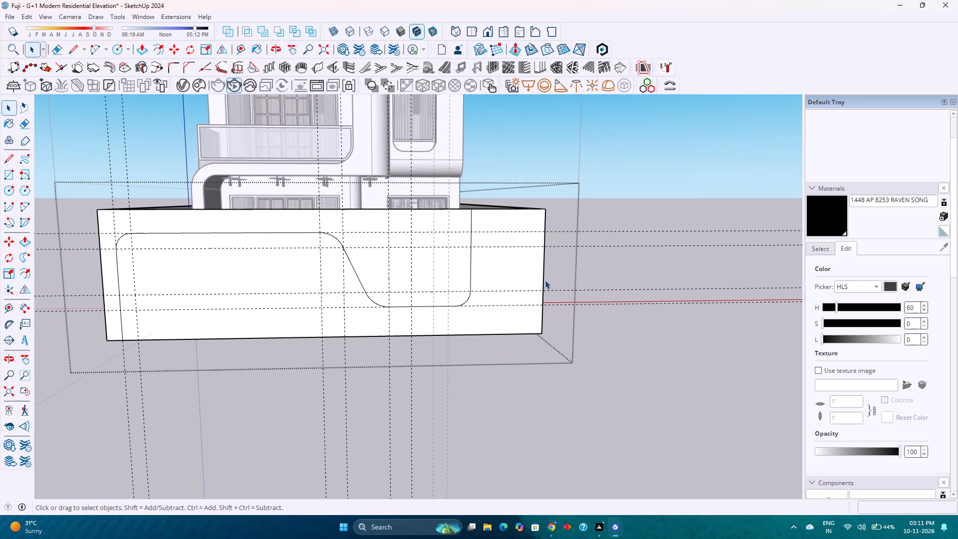
{"action": "left_click", "coordinate": [542, 269]}
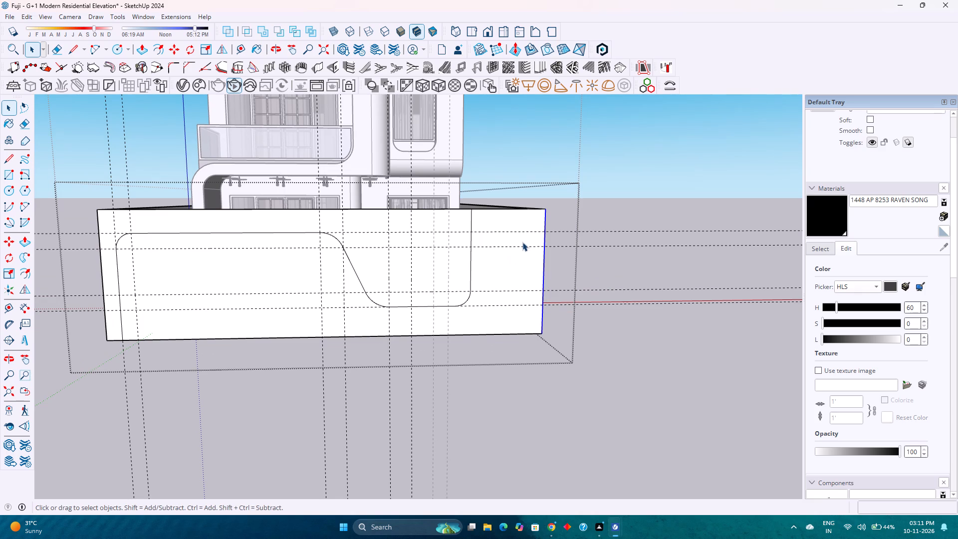
{"action": "key", "text": "m"}
{"action": "left_click", "coordinate": [543, 209]}
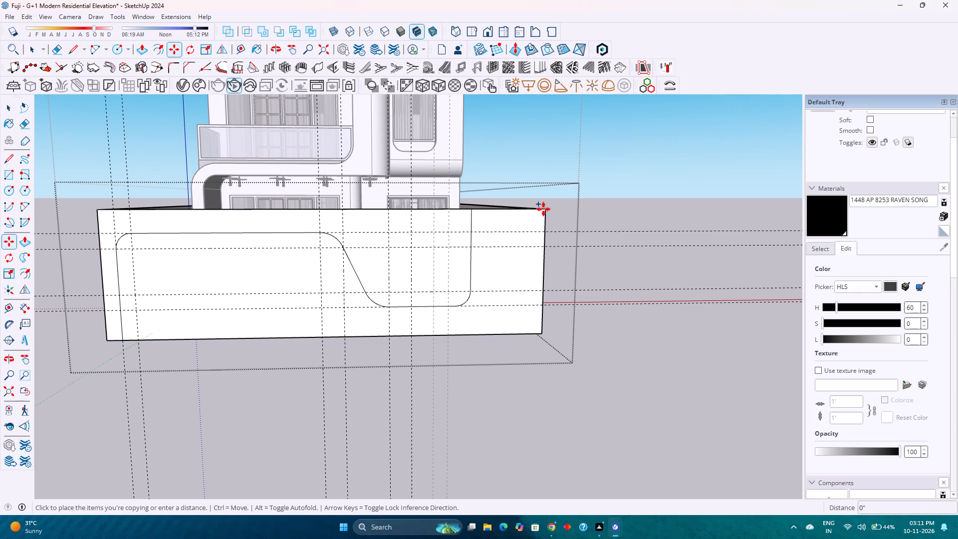
{"action": "type", "text": "1'"}
{"action": "key", "text": "Return"}
Draw two lines across the front wall's top thickness, from the profile's vertical line and from the copied edge to the inner side.
{"action": "scroll", "coordinate": [500, 221], "scroll_direction": "up", "scroll_amount": 3}
{"action": "middle_click_drag", "start_coordinate": [500, 221], "coordinate": [525, 334]}
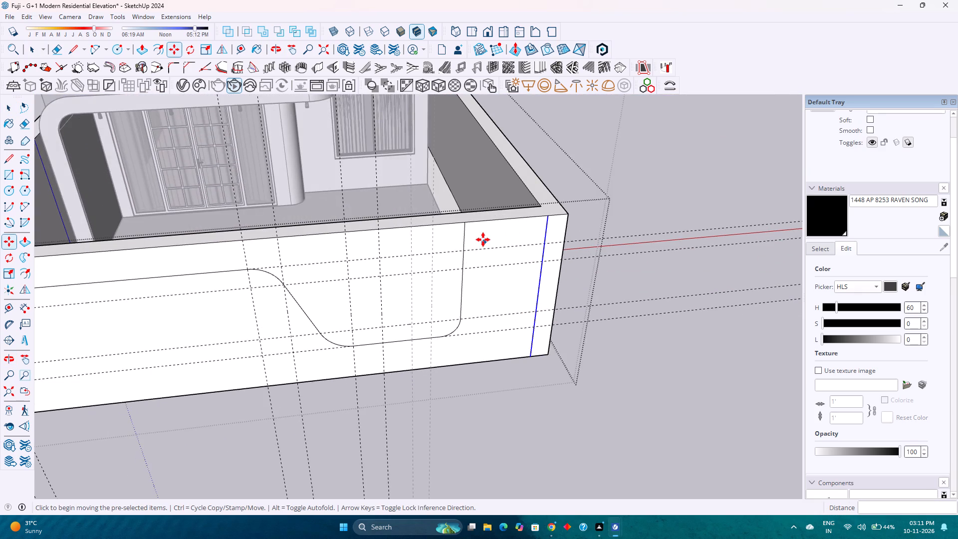
{"action": "scroll", "coordinate": [483, 240], "scroll_direction": "up", "scroll_amount": 6}
{"action": "middle_click_drag", "start_coordinate": [485, 248], "coordinate": [492, 284]}
{"action": "key", "text": "l"}
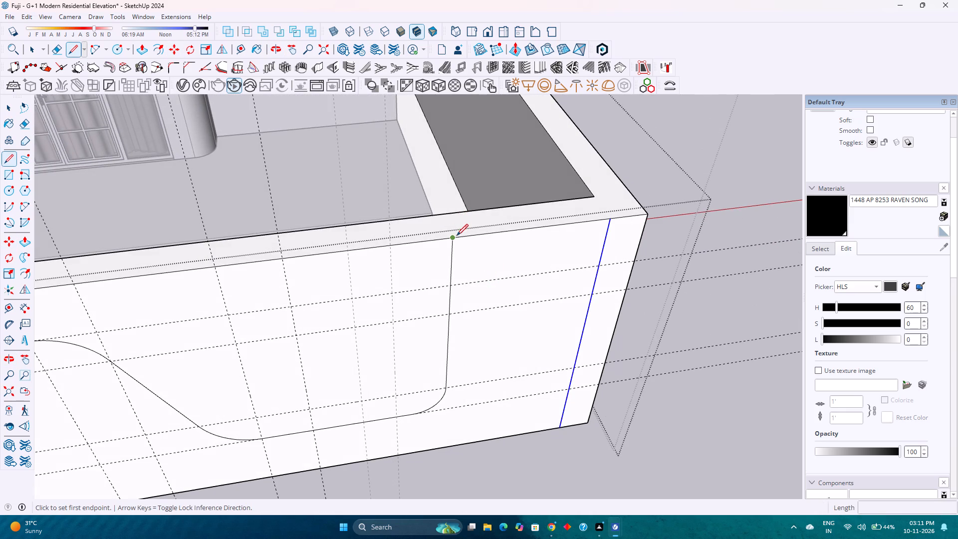
{"action": "left_click", "coordinate": [457, 238]}
{"action": "left_click", "coordinate": [442, 214]}
{"action": "left_click", "coordinate": [595, 197]}
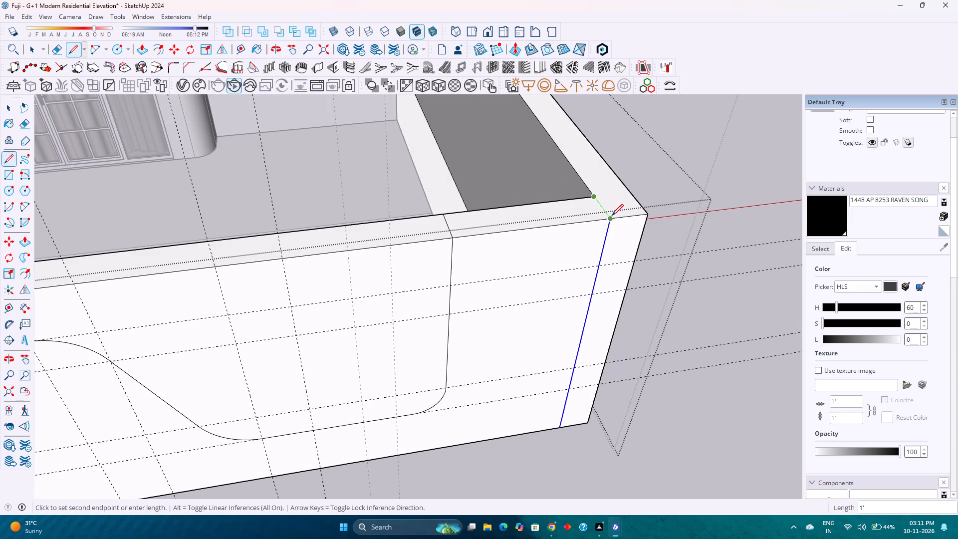
{"action": "left_click", "coordinate": [612, 216]}
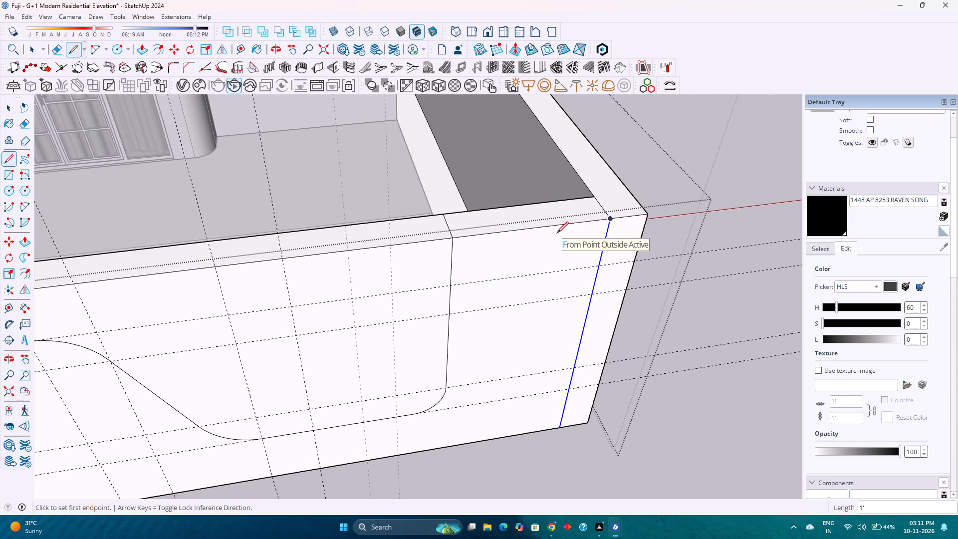
Push the wall-top strip between the two cross lines down 1'6".
{"action": "key", "text": "p"}
{"action": "left_click", "coordinate": [541, 217]}
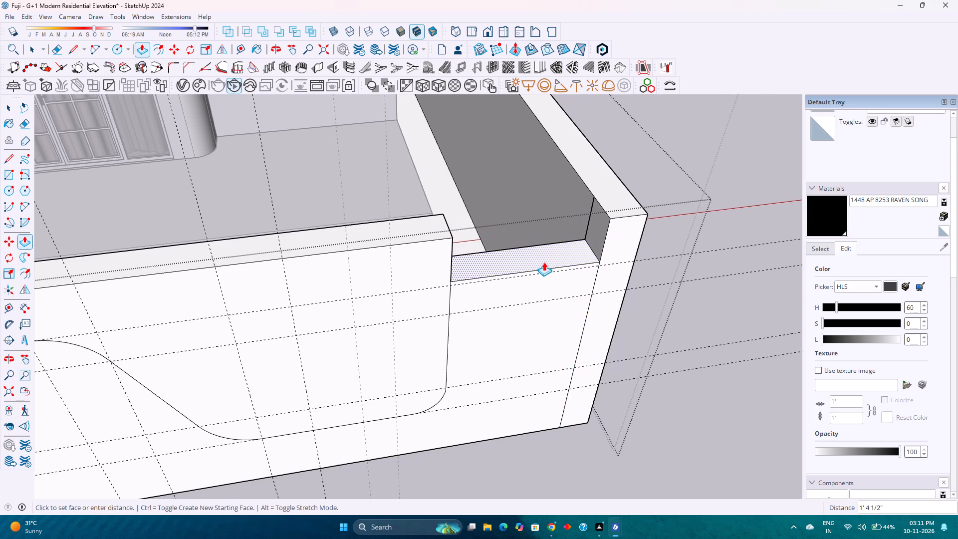
{"action": "type", "text": "1'6"}
{"action": "key", "text": "Return"}
{"action": "scroll", "coordinate": [544, 262], "scroll_direction": "up", "scroll_amount": 2}
{"action": "middle_click_drag", "start_coordinate": [544, 262], "coordinate": [602, 194]}
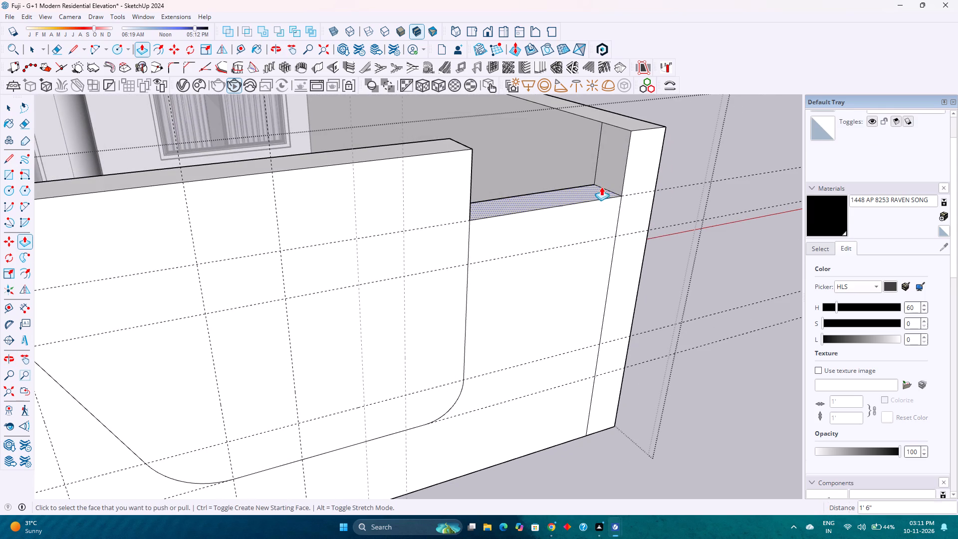
Erase the vertical seam edge on the side wall's inner face beside the lowered strip.
{"action": "key", "text": "e"}
{"action": "left_click", "coordinate": [595, 146]}
{"action": "left_click_drag", "start_coordinate": [595, 145], "coordinate": [599, 143]}
{"action": "left_click", "coordinate": [599, 143]}
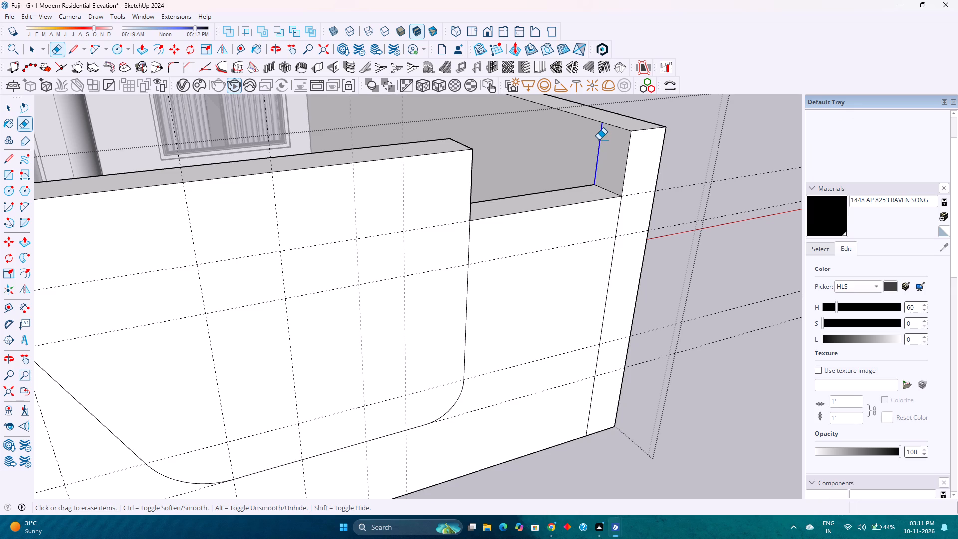
{"action": "scroll", "coordinate": [577, 173], "scroll_direction": "down", "scroll_amount": 4}
{"action": "scroll", "coordinate": [577, 173], "scroll_direction": "up", "scroll_amount": 1, "text": "ctrl"}
{"action": "middle_click_drag", "start_coordinate": [576, 181], "coordinate": [566, 221], "text": "shift"}
{"action": "middle_click_drag", "start_coordinate": [564, 229], "coordinate": [561, 237], "text": "shift"}
{"action": "middle_click_drag", "start_coordinate": [555, 250], "coordinate": [544, 273], "text": "shift"}
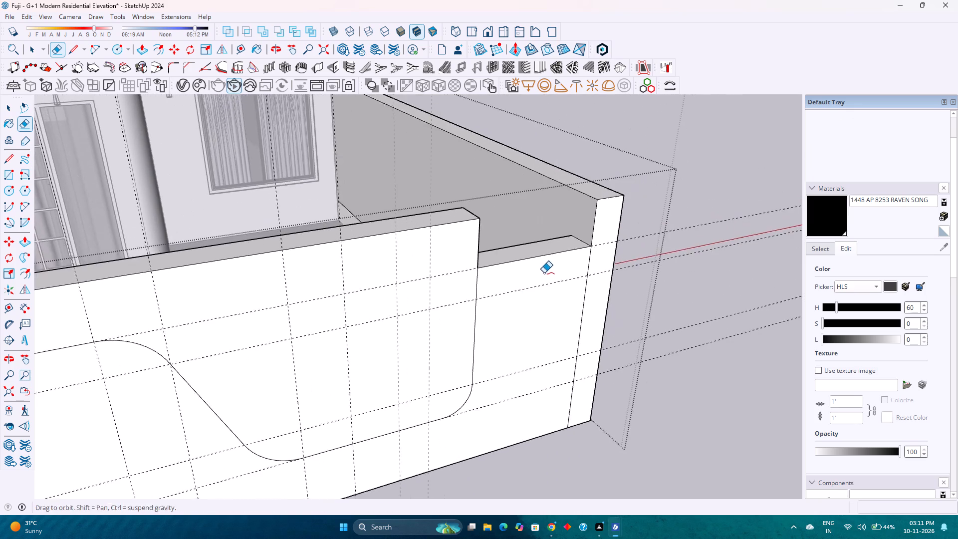
Place guides on the side wall's inner face, 1'2" in from the front edge and 1'2" below the top edge.
{"action": "middle_click", "coordinate": [552, 263]}
{"action": "middle_click_drag", "start_coordinate": [557, 258], "coordinate": [642, 198]}
{"action": "middle_click", "coordinate": [643, 197]}
{"action": "scroll", "coordinate": [594, 163], "scroll_direction": "up", "scroll_amount": 5}
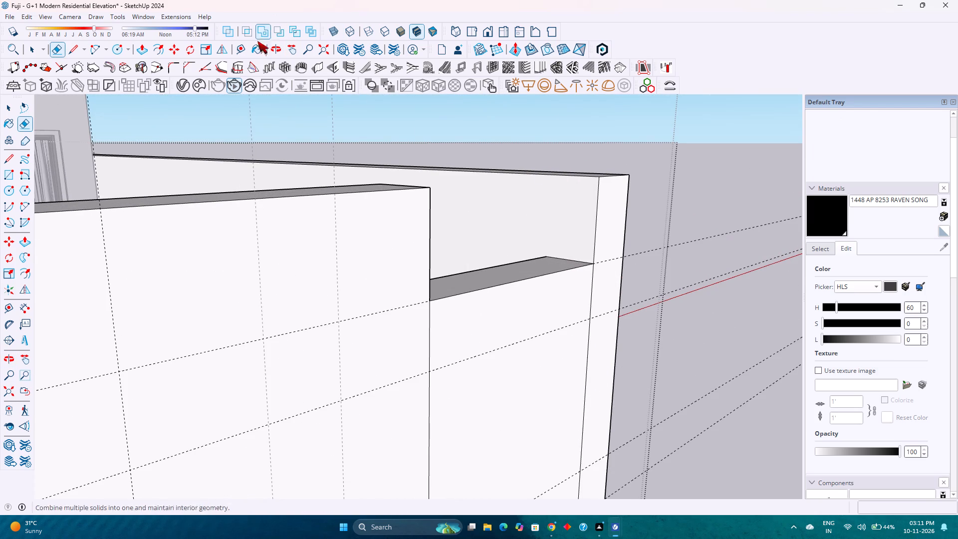
{"action": "left_click", "coordinate": [237, 46]}
{"action": "left_click", "coordinate": [596, 212]}
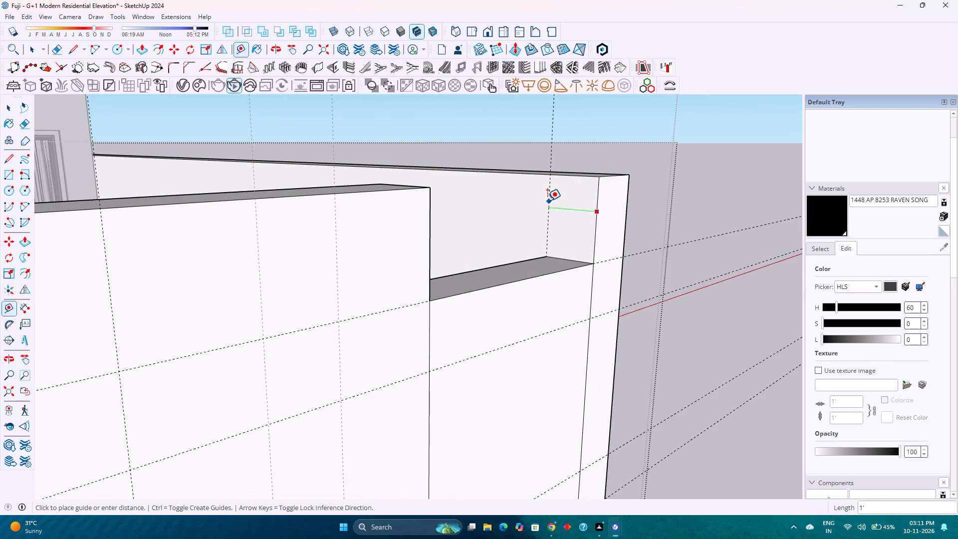
{"action": "type", "text": "1'2"}
{"action": "key", "text": "Return"}
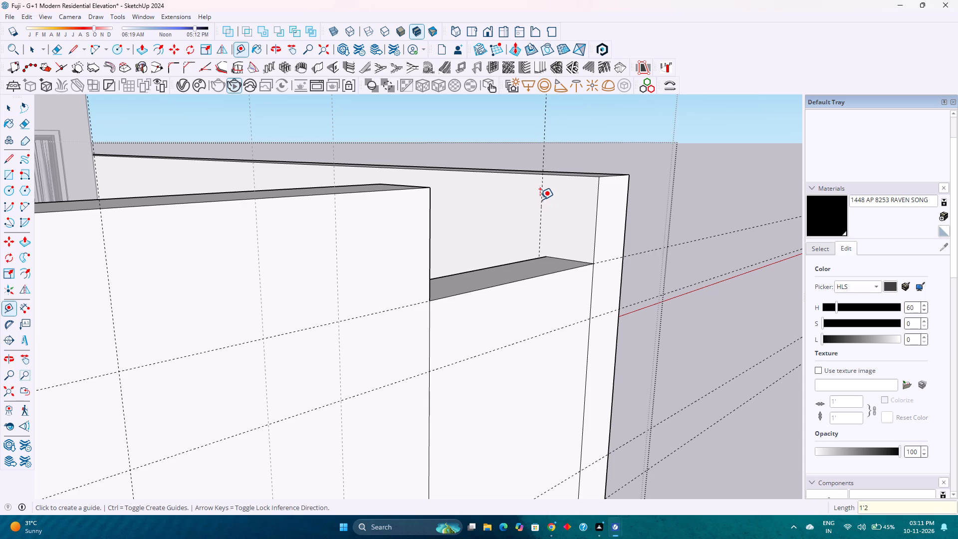
{"action": "left_click", "coordinate": [559, 175]}
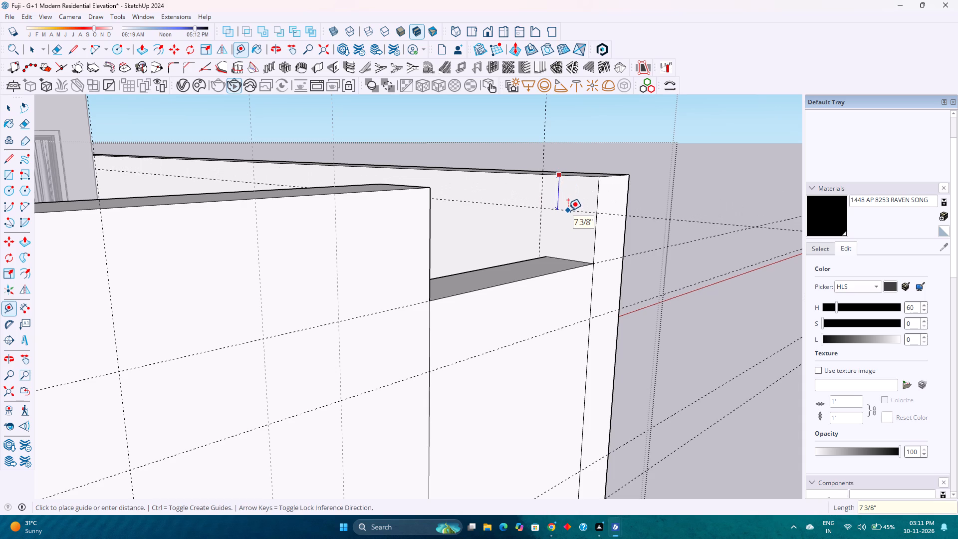
{"action": "key", "text": "1"}
{"action": "type", "text": "'2"}
{"action": "key", "text": "Return"}
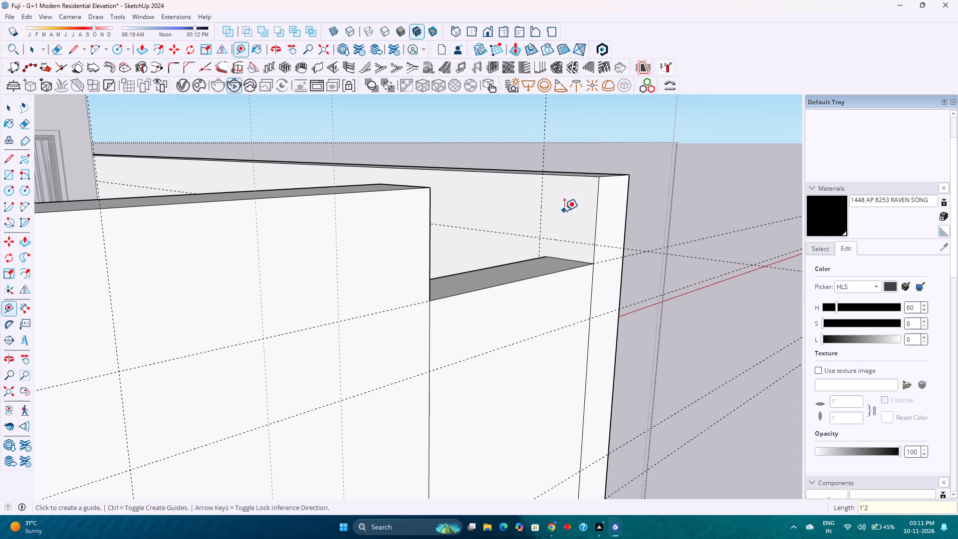
Draw a tangent arc across the side wall's top front corner between the guides and set it to 120 segments.
{"action": "key", "text": "a"}
{"action": "left_click", "coordinate": [543, 175]}
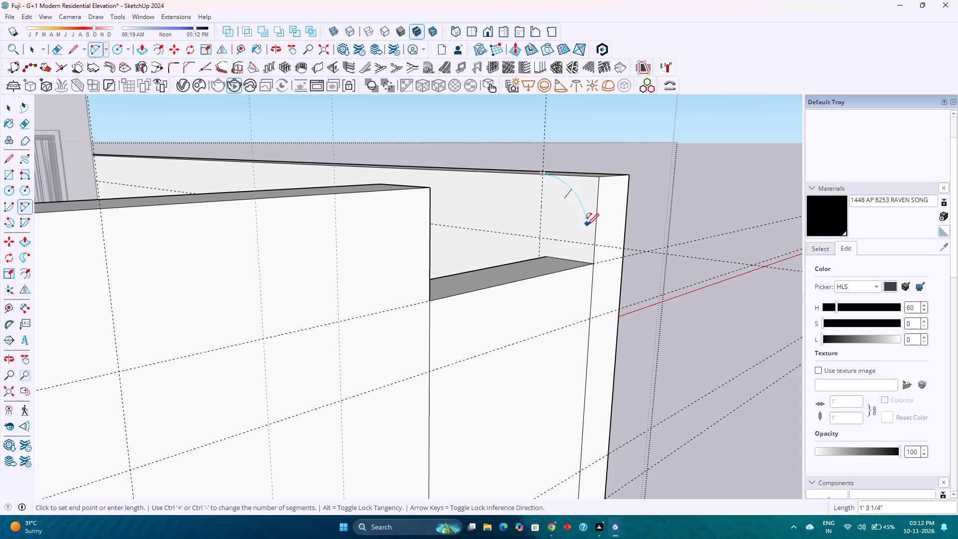
{"action": "double_click", "coordinate": [594, 241]}
{"action": "key", "text": "space"}
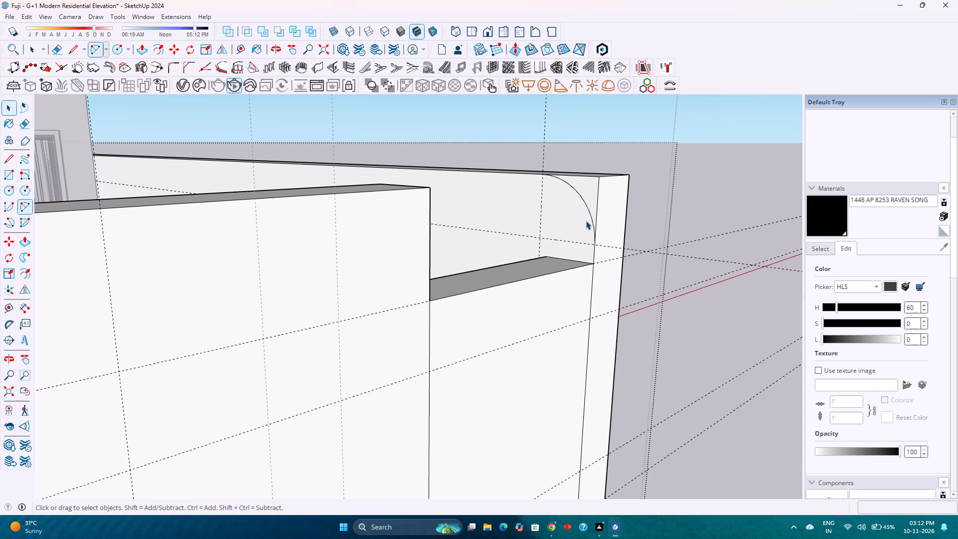
{"action": "left_click", "coordinate": [586, 205]}
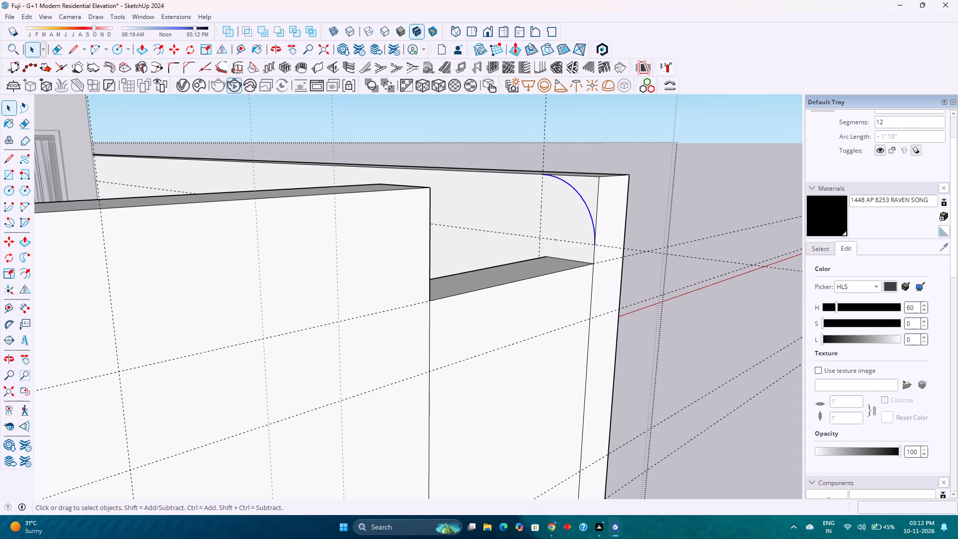
{"action": "left_click", "coordinate": [902, 123]}
{"action": "key", "text": "0"}
{"action": "key", "text": "Return"}
Push the small corner face outside the arc through the wall's thickness to round off the corner.
{"action": "left_click", "coordinate": [592, 188]}
{"action": "key", "text": "p"}
{"action": "left_click", "coordinate": [588, 188]}
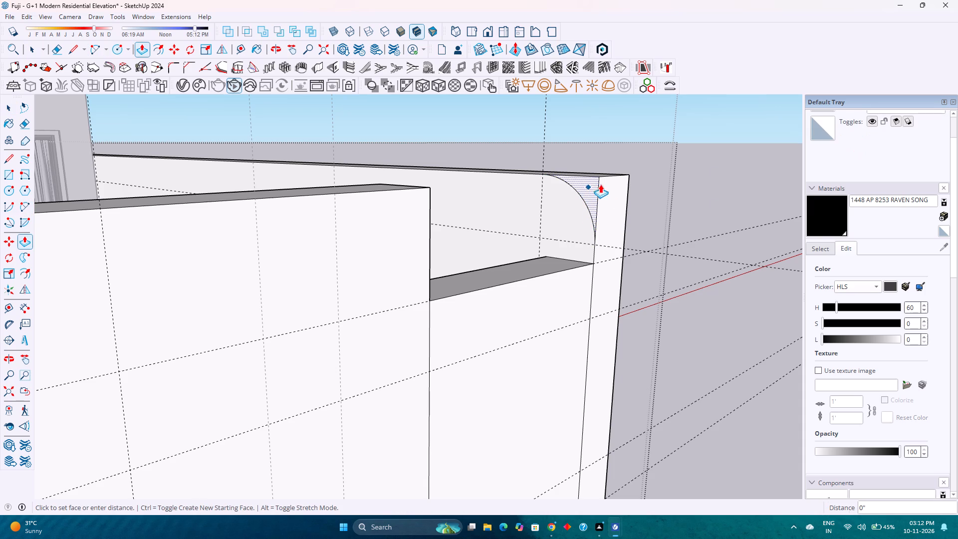
{"action": "left_click", "coordinate": [639, 172]}
{"action": "scroll", "coordinate": [612, 180], "scroll_direction": "down", "scroll_amount": 7}
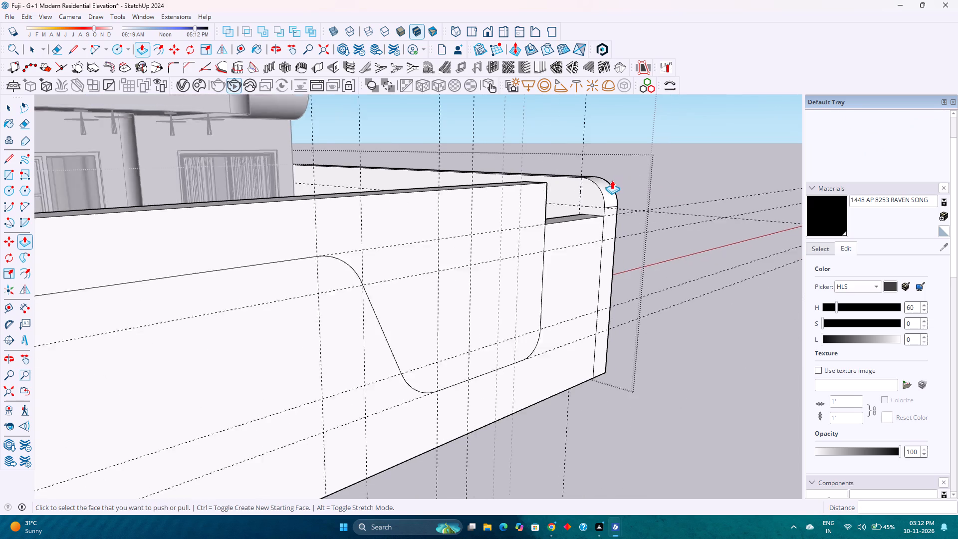
Set the arc at the top of the front profile's sloping line to 80 segments.
{"action": "key", "text": "space"}
{"action": "middle_click_drag", "start_coordinate": [575, 227], "coordinate": [440, 236]}
{"action": "scroll", "coordinate": [440, 220], "scroll_direction": "down", "scroll_amount": 3}
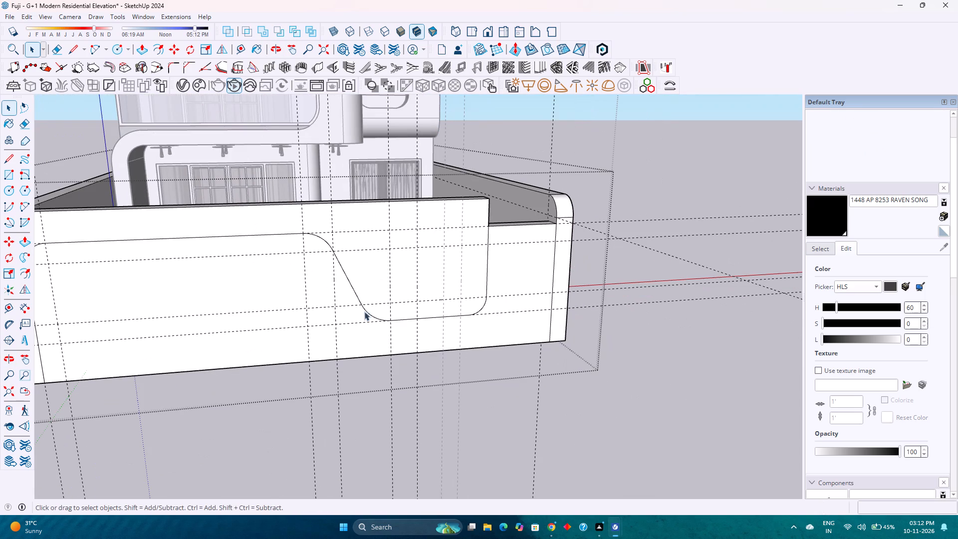
{"action": "left_click", "coordinate": [321, 237]}
{"action": "scroll", "coordinate": [899, 141], "scroll_direction": "up", "scroll_amount": 2}
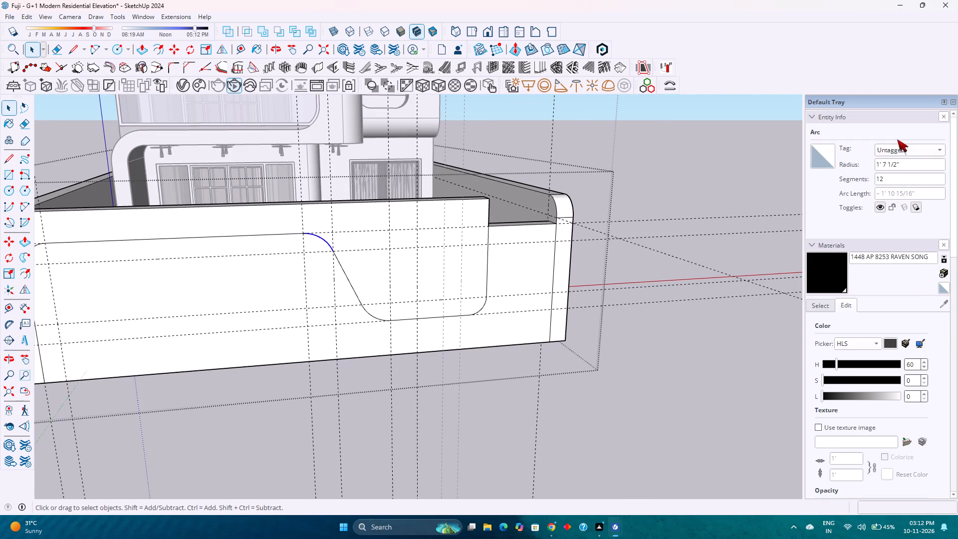
{"action": "double_click", "coordinate": [893, 177]}
{"action": "type", "text": "80"}
{"action": "key", "text": "Return"}
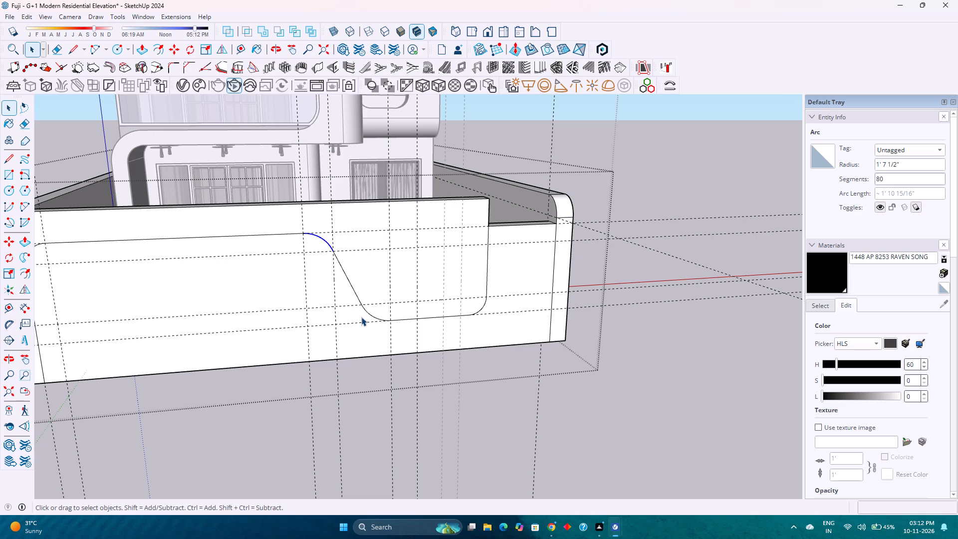
{"action": "key", "text": "Return"}
Try 120 segments on the arc at the bottom of the sloping line, and set it to 80 instead.
{"action": "left_click", "coordinate": [368, 314]}
{"action": "left_click", "coordinate": [889, 172]}
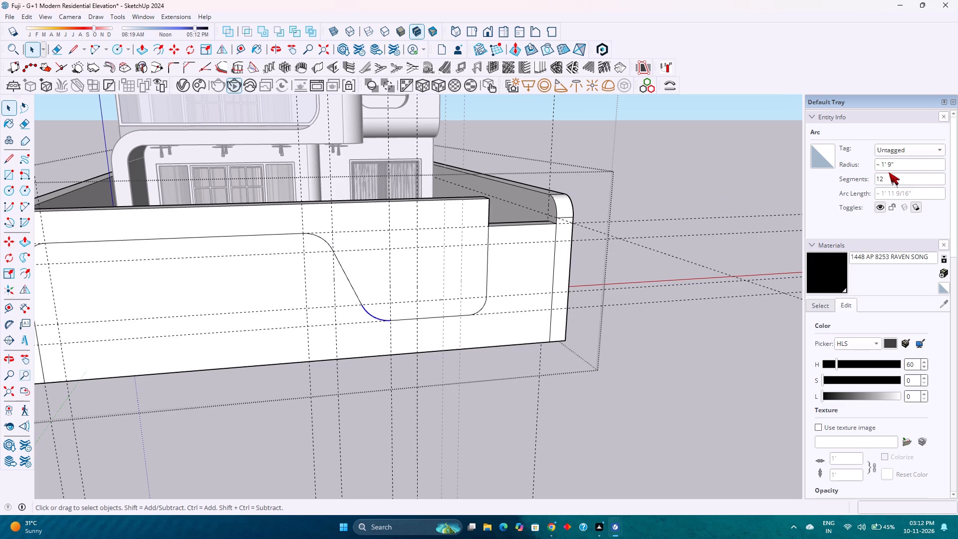
{"action": "left_click", "coordinate": [891, 178]}
{"action": "key", "text": "0"}
{"action": "key", "text": "Return"}
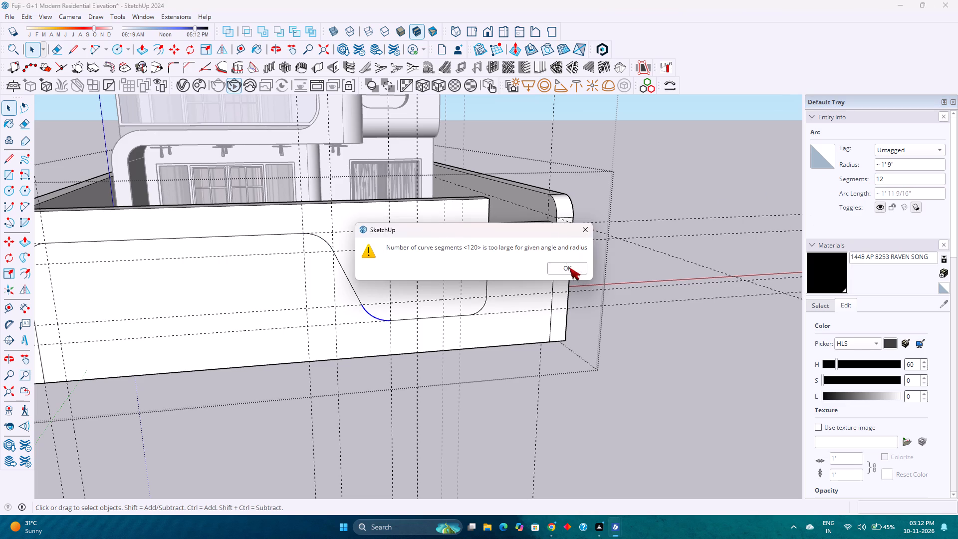
{"action": "left_click", "coordinate": [569, 268]}
{"action": "double_click", "coordinate": [899, 182]}
{"action": "type", "text": "80"}
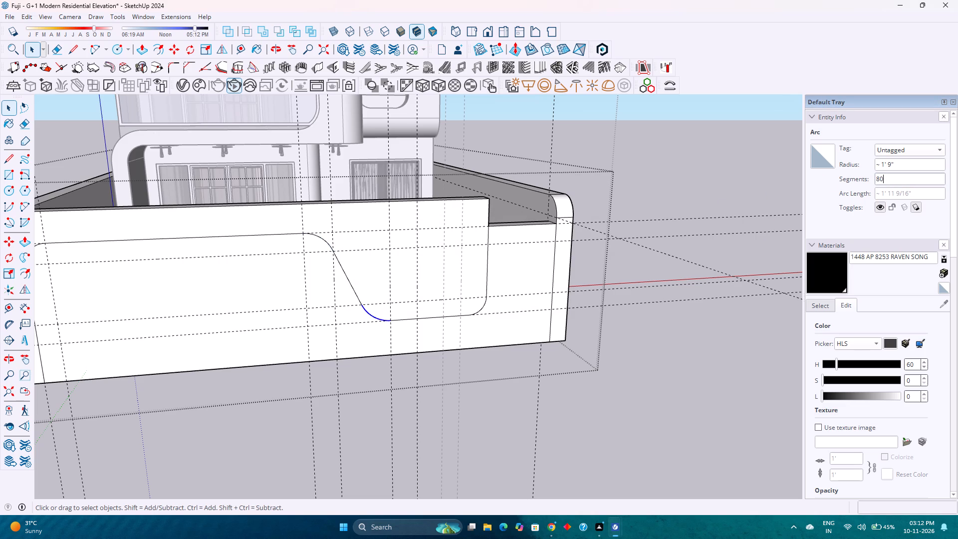
{"action": "key", "text": "Return"}
Set the two 1' radius corner arcs at the opposite ends of the front profile to 120 segments each.
{"action": "left_click", "coordinate": [481, 308]}
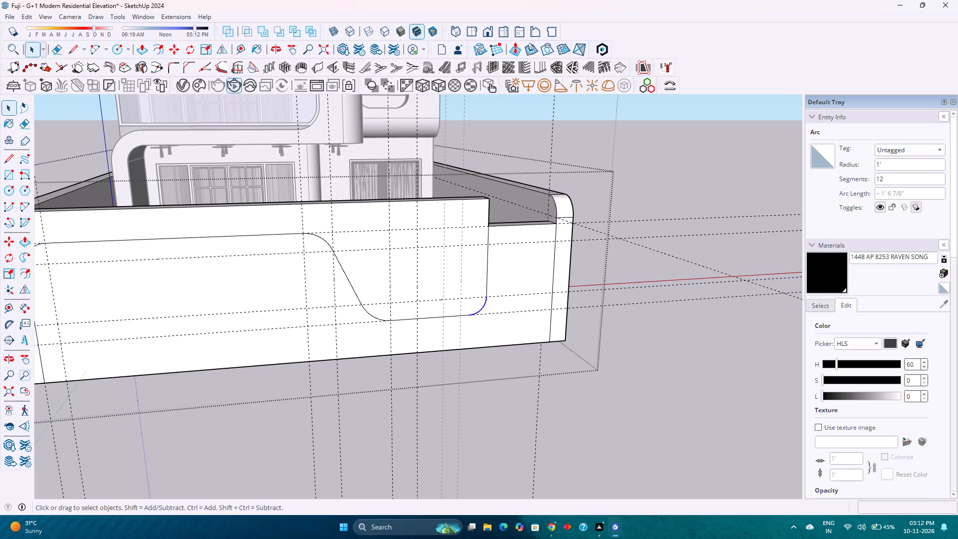
{"action": "left_click", "coordinate": [904, 180]}
{"action": "key", "text": "0"}
{"action": "key", "text": "Return"}
{"action": "middle_click_drag", "start_coordinate": [218, 260], "coordinate": [467, 263], "text": "shift"}
{"action": "left_click", "coordinate": [299, 252]}
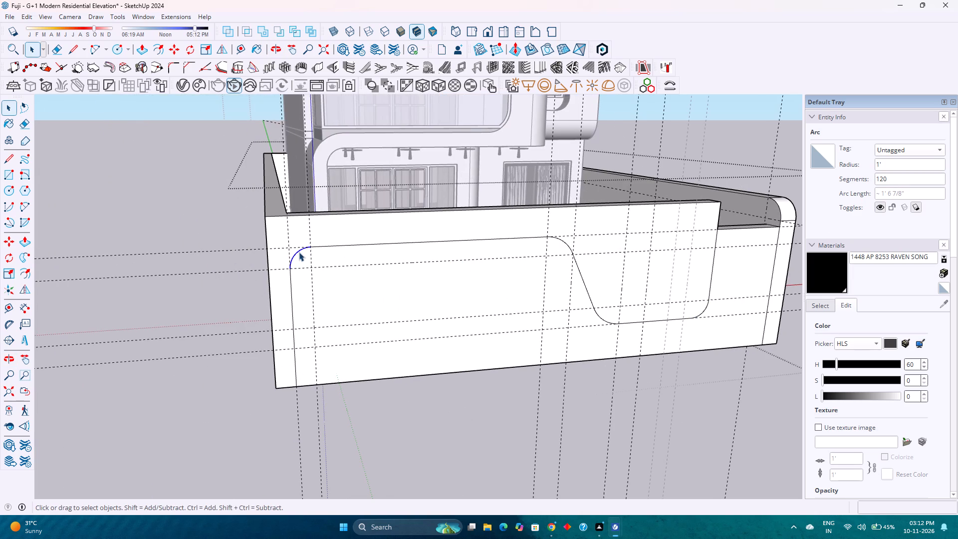
{"action": "left_click", "coordinate": [913, 183]}
{"action": "key", "text": "0"}
{"action": "key", "text": "Return"}
Inspect the boundary wall's curved front profile and its stepped-down end from several angles.
{"action": "scroll", "coordinate": [394, 270], "scroll_direction": "down", "scroll_amount": 1}
{"action": "left_click", "coordinate": [399, 405]}
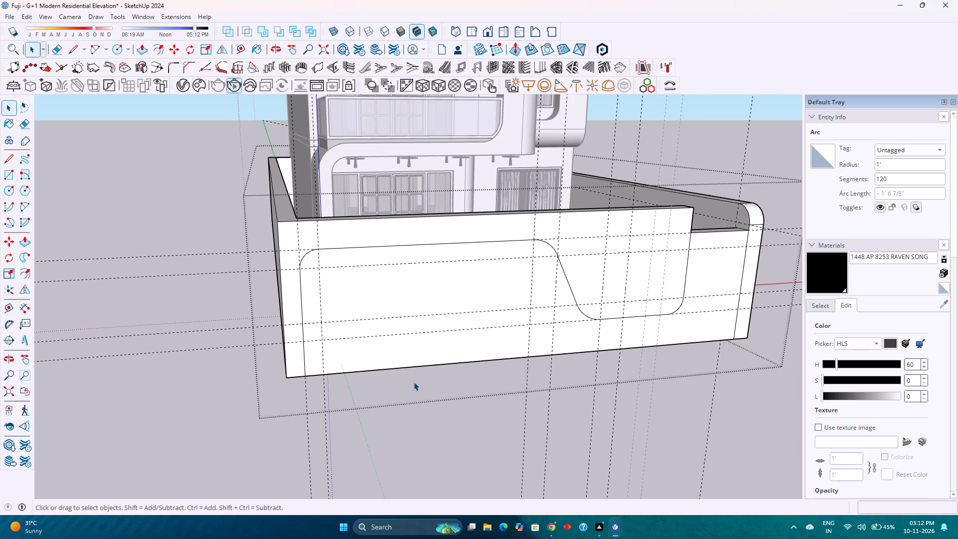
{"action": "scroll", "coordinate": [444, 365], "scroll_direction": "down", "scroll_amount": 3}
{"action": "left_click", "coordinate": [451, 379]}
{"action": "scroll", "coordinate": [434, 363], "scroll_direction": "up", "scroll_amount": 4}
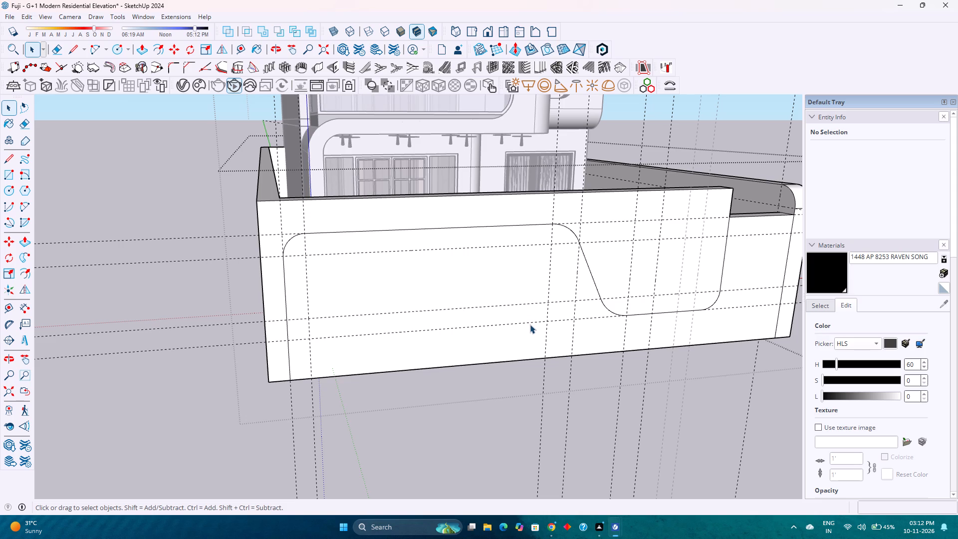
{"action": "scroll", "coordinate": [436, 329], "scroll_direction": "down", "scroll_amount": 2}
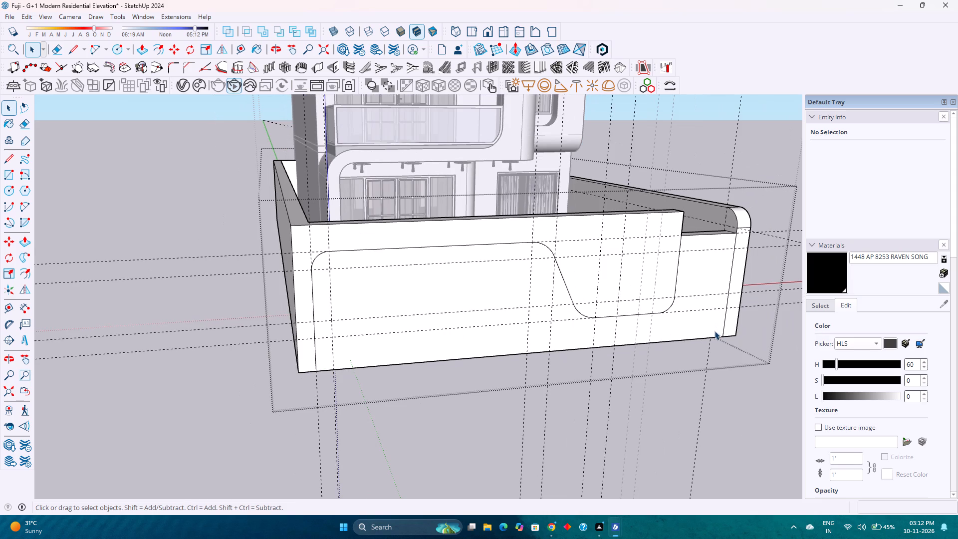
{"action": "scroll", "coordinate": [652, 281], "scroll_direction": "up", "scroll_amount": 2}
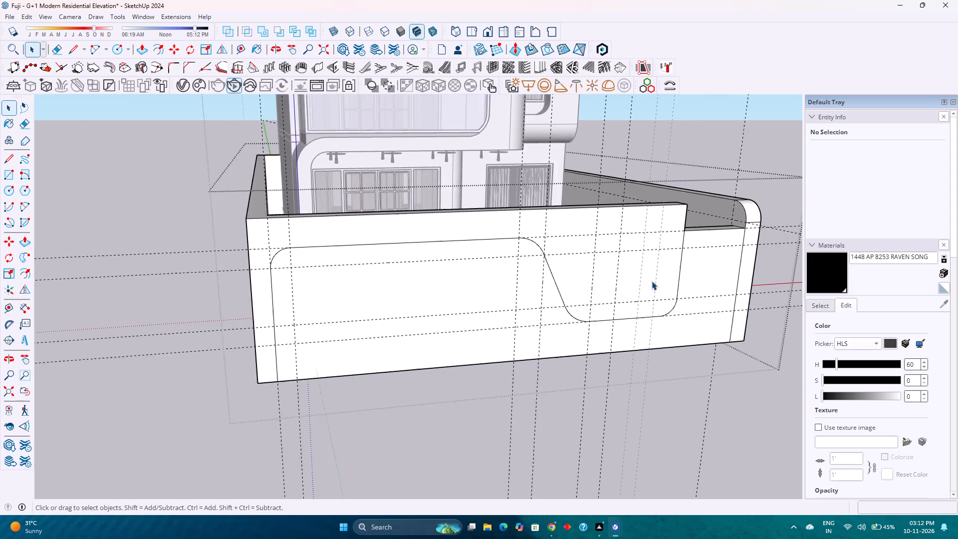
{"action": "scroll", "coordinate": [652, 281], "scroll_direction": "up", "scroll_amount": 1}
{"action": "middle_click_drag", "start_coordinate": [652, 282], "coordinate": [662, 385]}
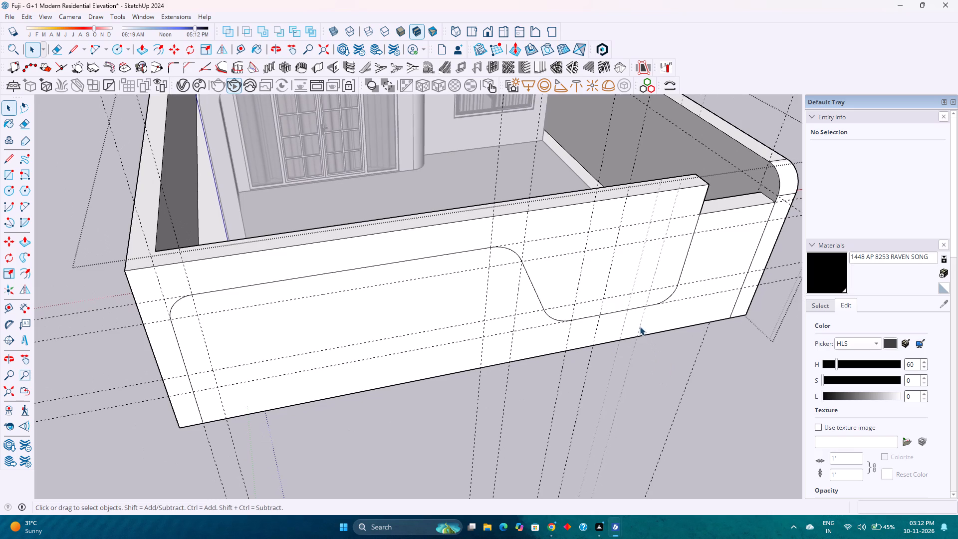
{"action": "scroll", "coordinate": [690, 193], "scroll_direction": "up", "scroll_amount": 4}
{"action": "middle_click_drag", "start_coordinate": [677, 194], "coordinate": [546, 158]}
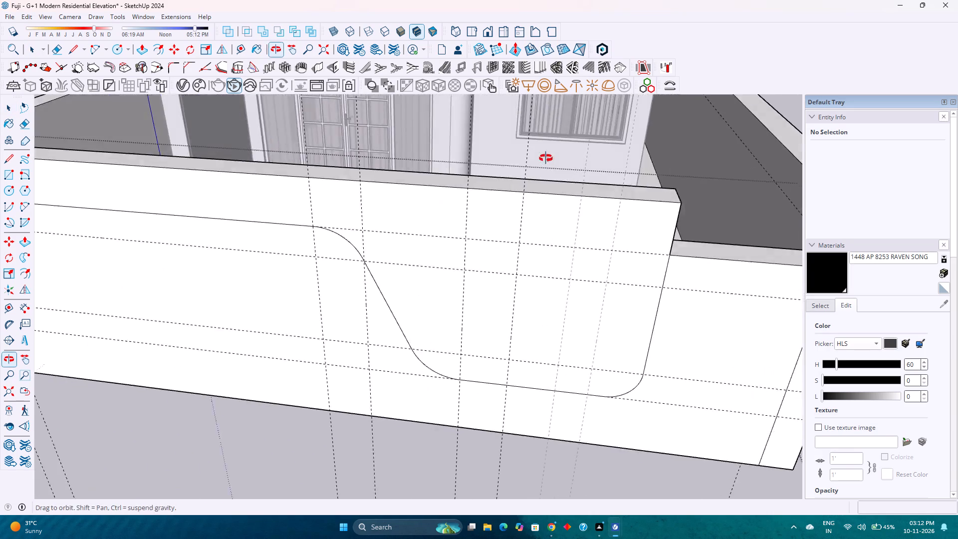
{"action": "middle_click_drag", "start_coordinate": [546, 158], "coordinate": [544, 158]}
{"action": "scroll", "coordinate": [542, 157], "scroll_direction": "down", "scroll_amount": 2}
{"action": "middle_click", "coordinate": [537, 229]}
{"action": "middle_click_drag", "start_coordinate": [537, 228], "coordinate": [556, 201]}
{"action": "middle_click_drag", "start_coordinate": [589, 167], "coordinate": [606, 152]}
{"action": "scroll", "coordinate": [576, 192], "scroll_direction": "down", "scroll_amount": 3}
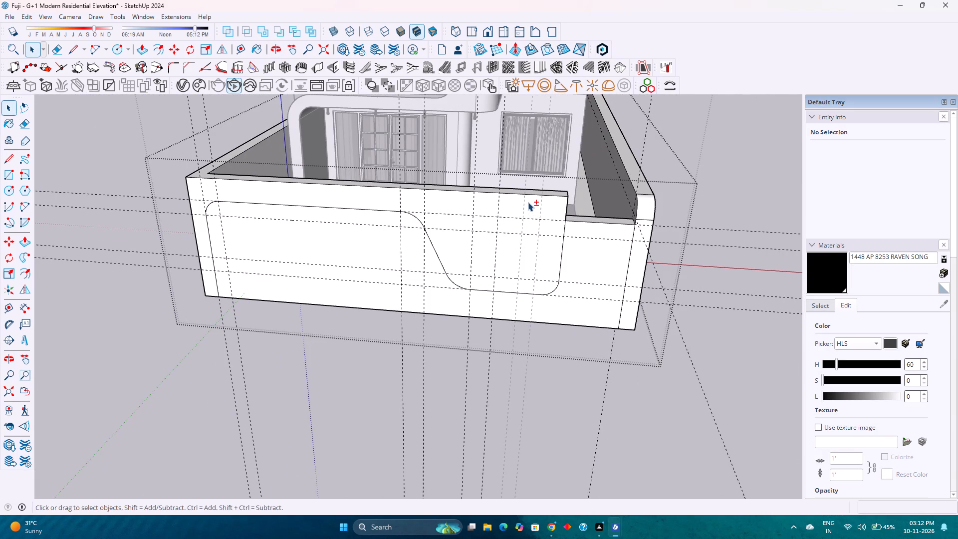
Place guides 1' below the tall front section's top edge and 1' inward from its vertical edge at the step-down.
{"action": "middle_click_drag", "start_coordinate": [528, 202], "coordinate": [503, 282], "text": "shift"}
{"action": "scroll", "coordinate": [537, 262], "scroll_direction": "up", "scroll_amount": 3}
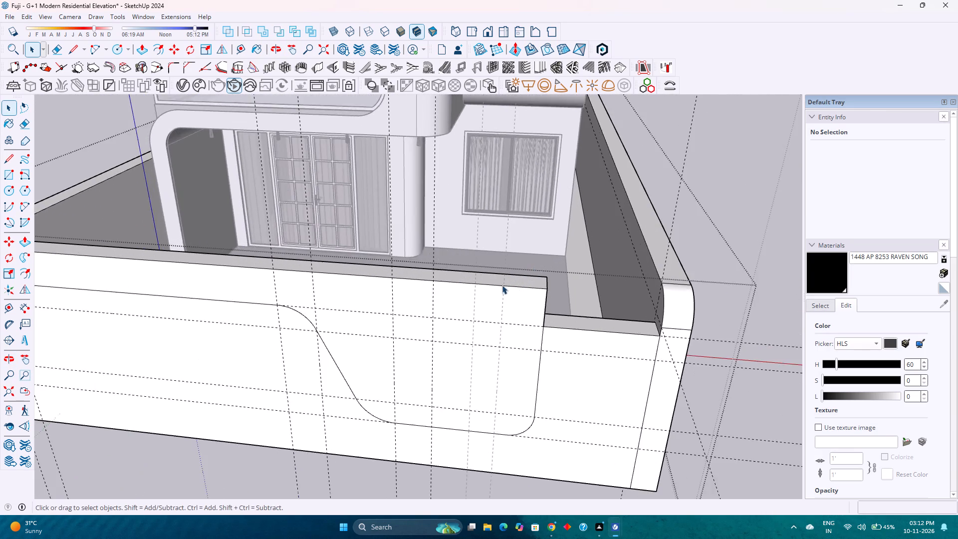
{"action": "scroll", "coordinate": [502, 285], "scroll_direction": "up", "scroll_amount": 1}
{"action": "middle_click_drag", "start_coordinate": [502, 285], "coordinate": [547, 209]}
{"action": "scroll", "coordinate": [521, 284], "scroll_direction": "up", "scroll_amount": 2}
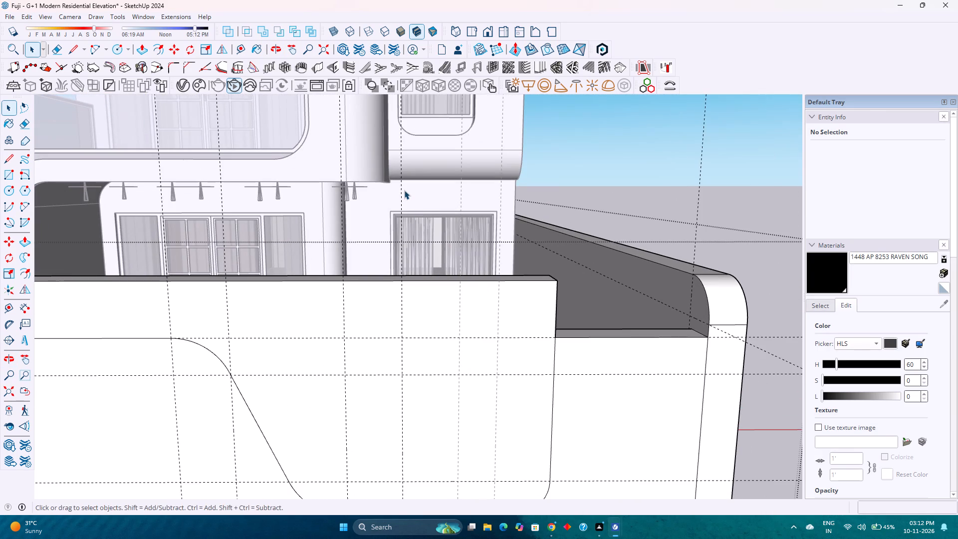
{"action": "left_click", "coordinate": [237, 48]}
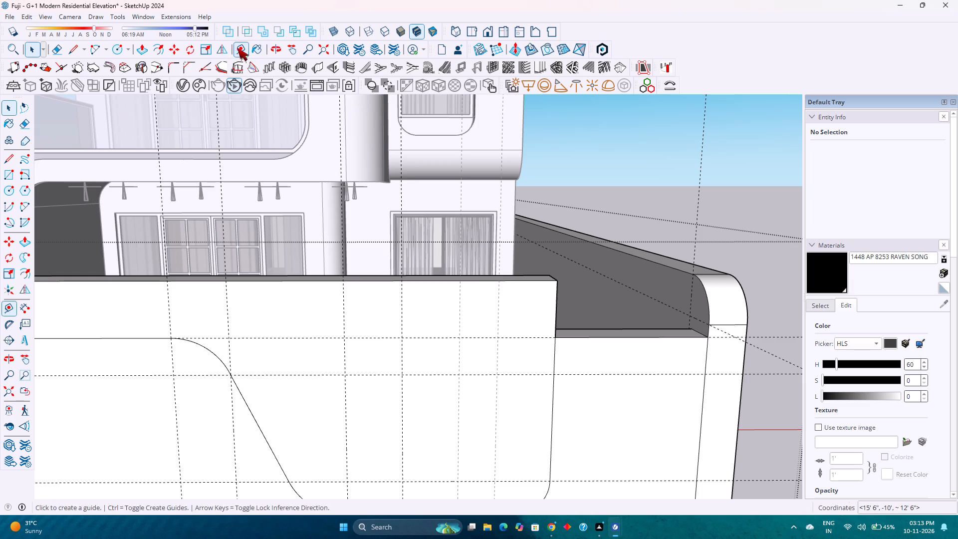
{"action": "left_click", "coordinate": [524, 280]}
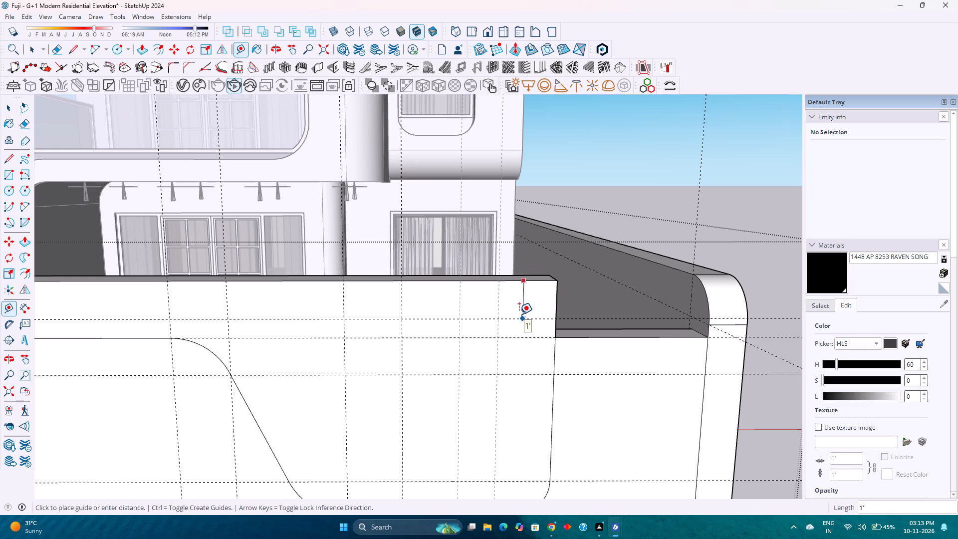
{"action": "left_click", "coordinate": [519, 314]}
{"action": "left_click", "coordinate": [556, 305]}
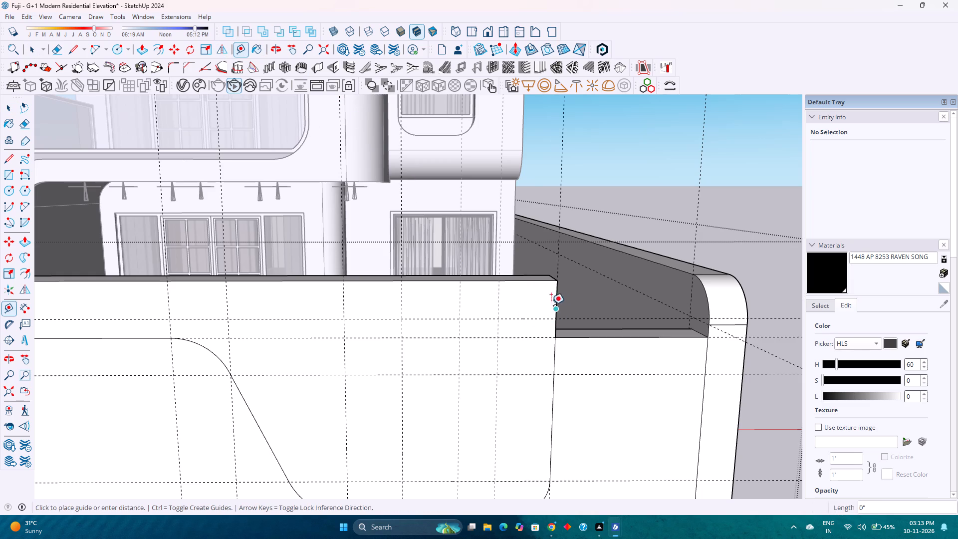
{"action": "key", "text": "Right"}
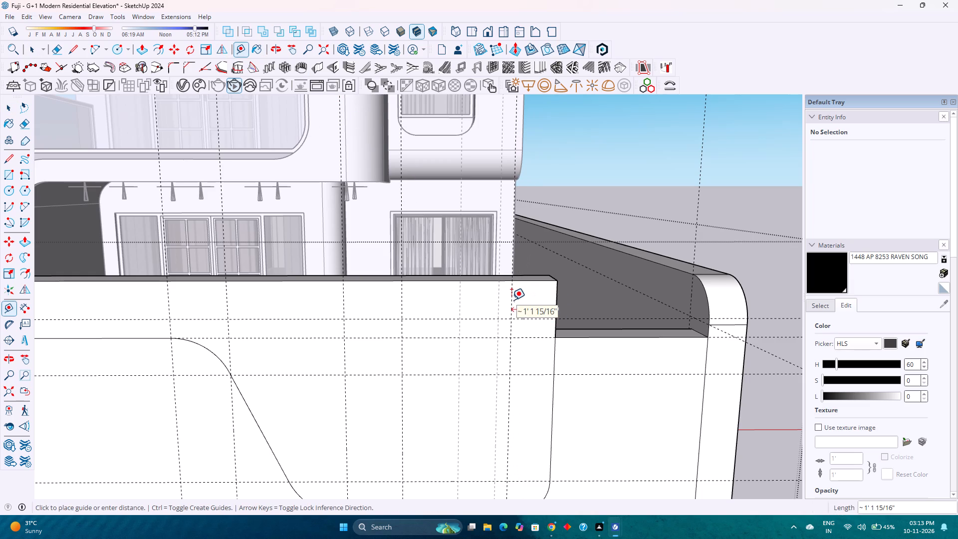
{"action": "type", "text": "1'"}
{"action": "key", "text": "Return"}
{"action": "key", "text": "space"}
Draw a 1' radius tangent arc between the two guides to round the tall section's upper corner at the step-down.
{"action": "left_click", "coordinate": [528, 295]}
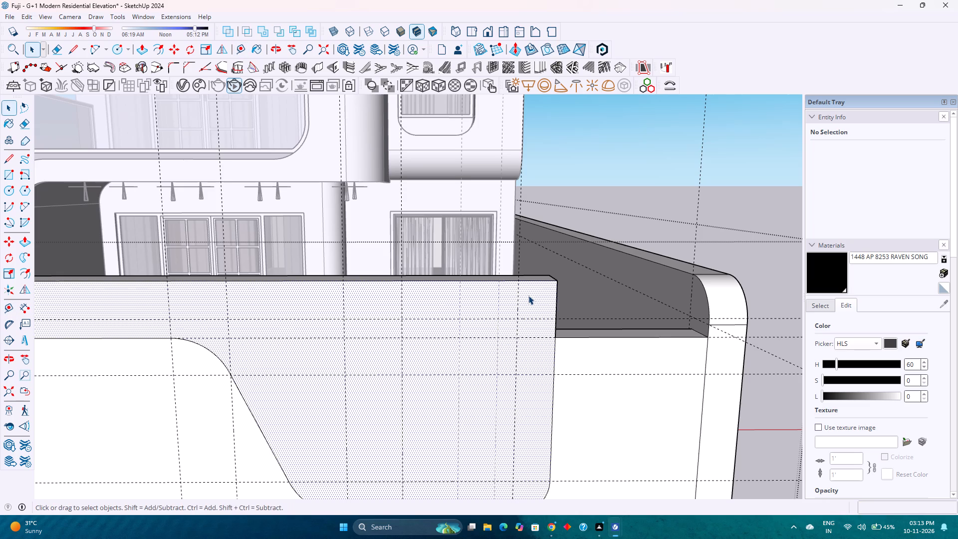
{"action": "left_click", "coordinate": [528, 295]}
{"action": "key", "text": "a"}
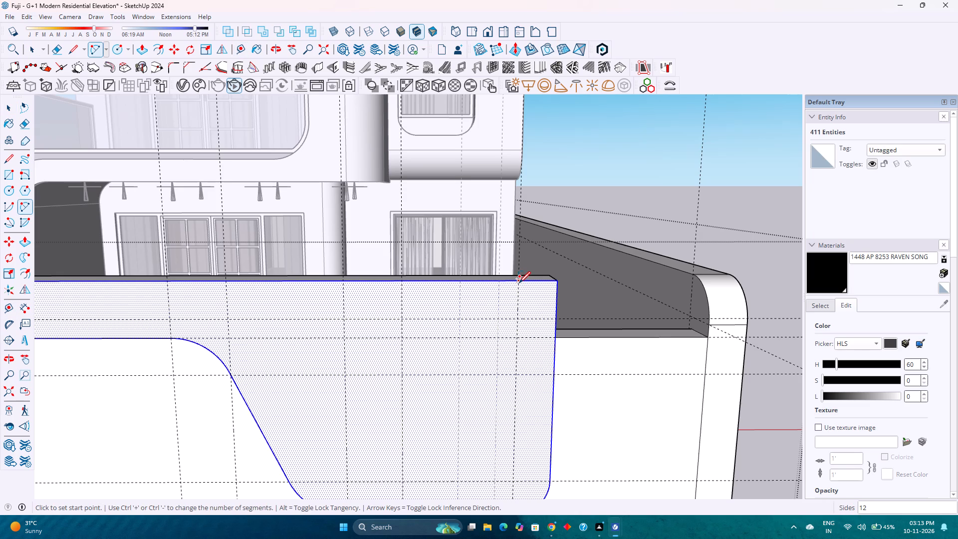
{"action": "left_click", "coordinate": [518, 283]}
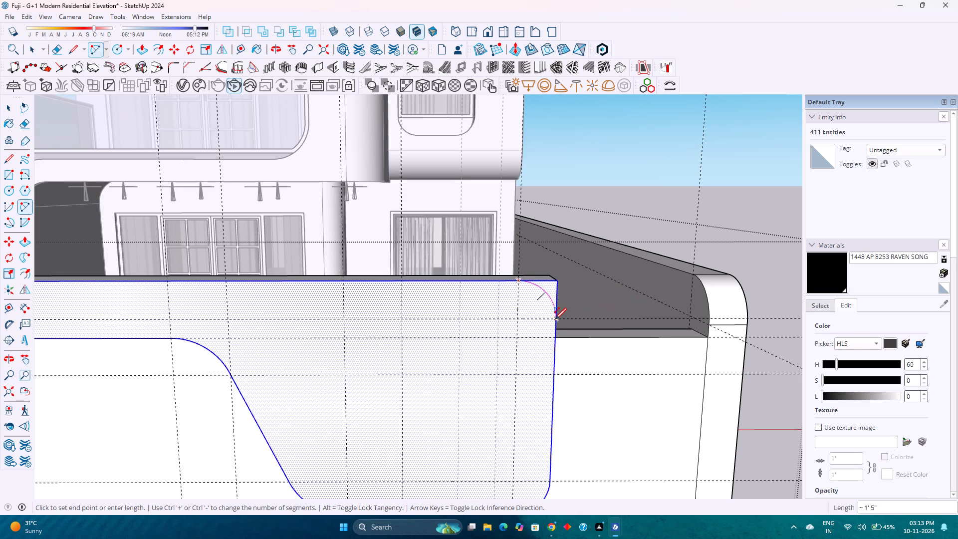
{"action": "double_click", "coordinate": [554, 319]}
{"action": "key", "text": "space"}
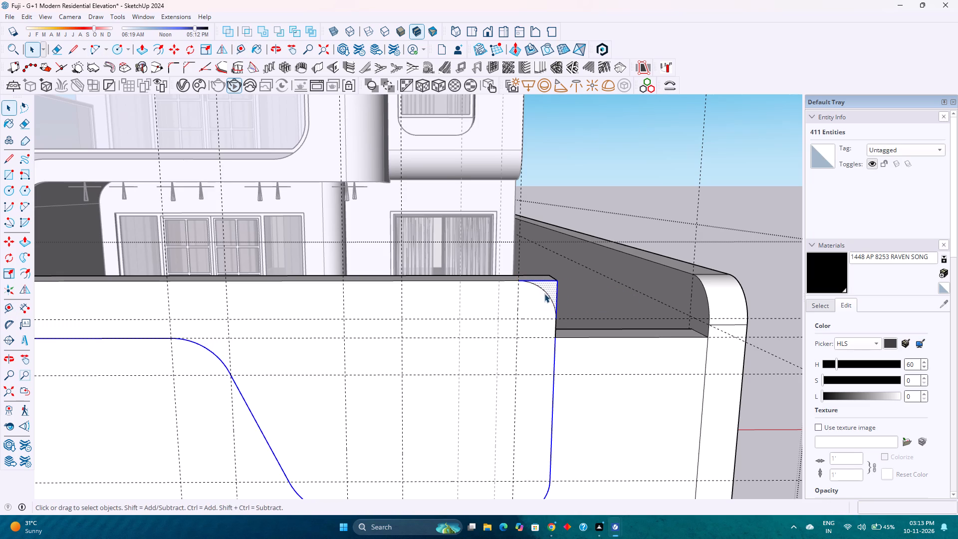
Set the new upper corner arc to 120 segments.
{"action": "left_click", "coordinate": [544, 293]}
{"action": "left_click", "coordinate": [891, 177]}
{"action": "key", "text": "0"}
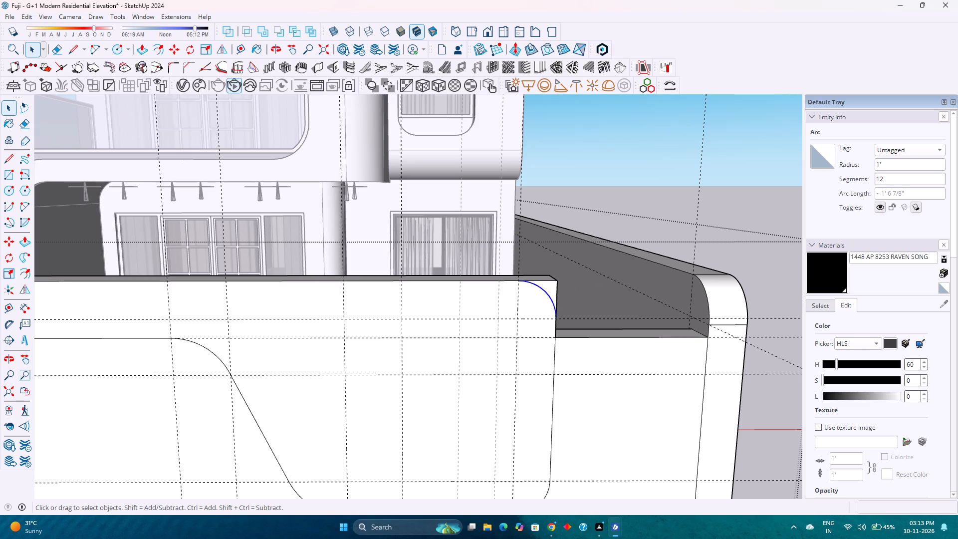
{"action": "key", "text": "Return"}
Push the small face outside the new arc through the wall's thickness to round off the corner.
{"action": "key", "text": "p"}
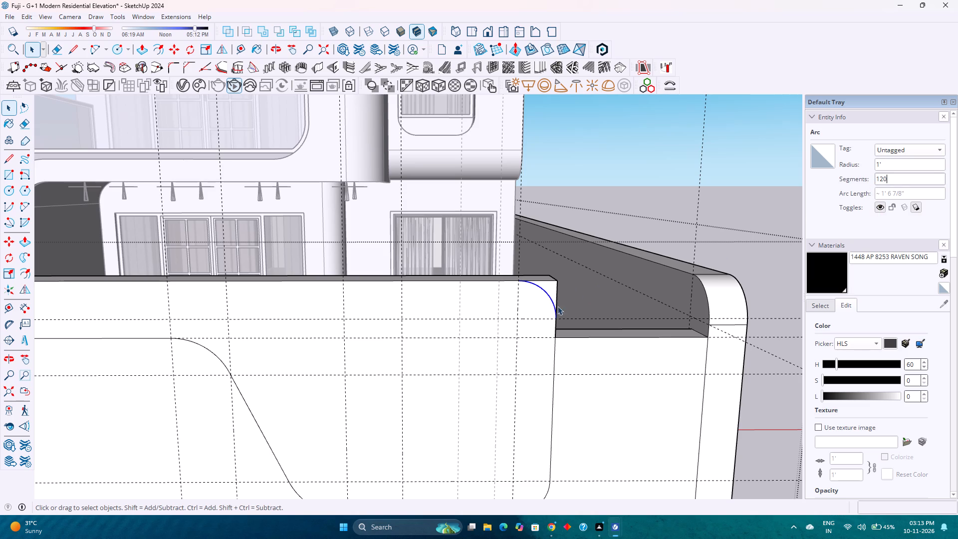
{"action": "left_click", "coordinate": [553, 298]}
{"action": "key", "text": "p"}
{"action": "double_click", "coordinate": [552, 292]}
{"action": "scroll", "coordinate": [557, 287], "scroll_direction": "up", "scroll_amount": 2}
{"action": "middle_click", "coordinate": [557, 287]}
{"action": "middle_click_drag", "start_coordinate": [557, 288], "coordinate": [533, 332]}
{"action": "scroll", "coordinate": [533, 331], "scroll_direction": "down", "scroll_amount": 7}
{"action": "key", "text": "space"}
Delete the construction guides used for laying out the wall profile.
{"action": "scroll", "coordinate": [559, 303], "scroll_direction": "down", "scroll_amount": 4}
{"action": "middle_click_drag", "start_coordinate": [559, 319], "coordinate": [586, 264]}
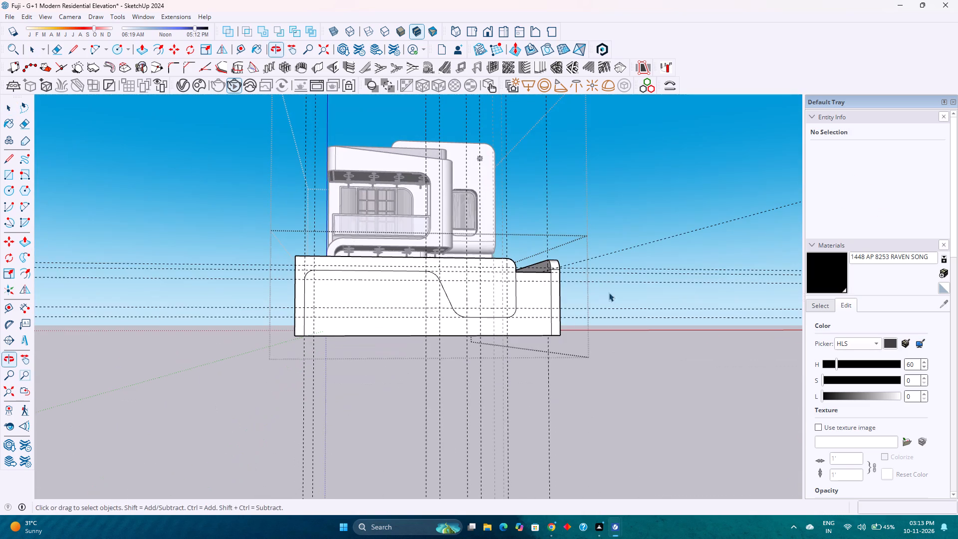
{"action": "left_click", "coordinate": [20, 13]}
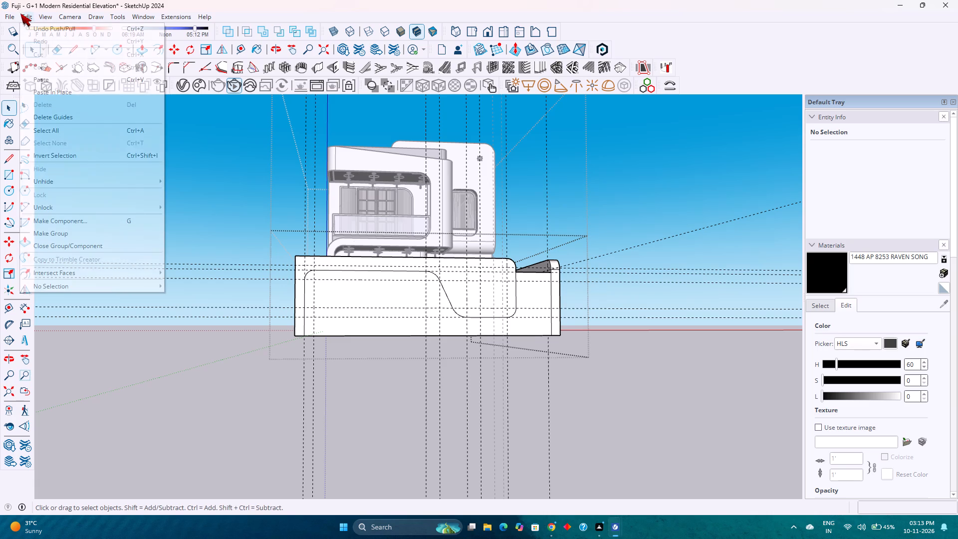
{"action": "left_click", "coordinate": [71, 117]}
Pull the front wall's upper face, bordering the curved profile, outward by 2".
{"action": "scroll", "coordinate": [409, 284], "scroll_direction": "up", "scroll_amount": 3}
{"action": "middle_click", "coordinate": [410, 284]}
{"action": "middle_click_drag", "start_coordinate": [411, 284], "coordinate": [419, 311]}
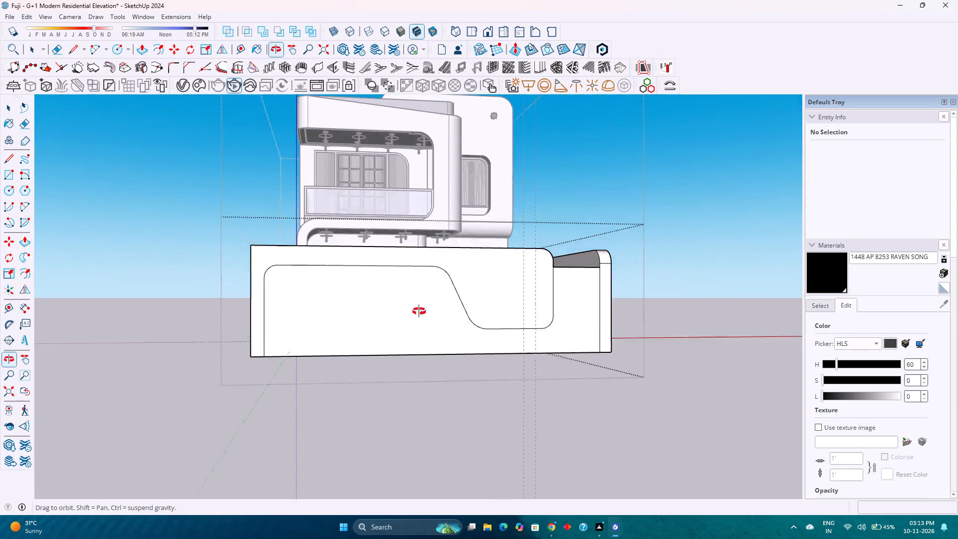
{"action": "middle_click_drag", "start_coordinate": [419, 311], "coordinate": [409, 469]}
{"action": "scroll", "coordinate": [559, 254], "scroll_direction": "up", "scroll_amount": 3}
{"action": "scroll", "coordinate": [483, 334], "scroll_direction": "up", "scroll_amount": 2}
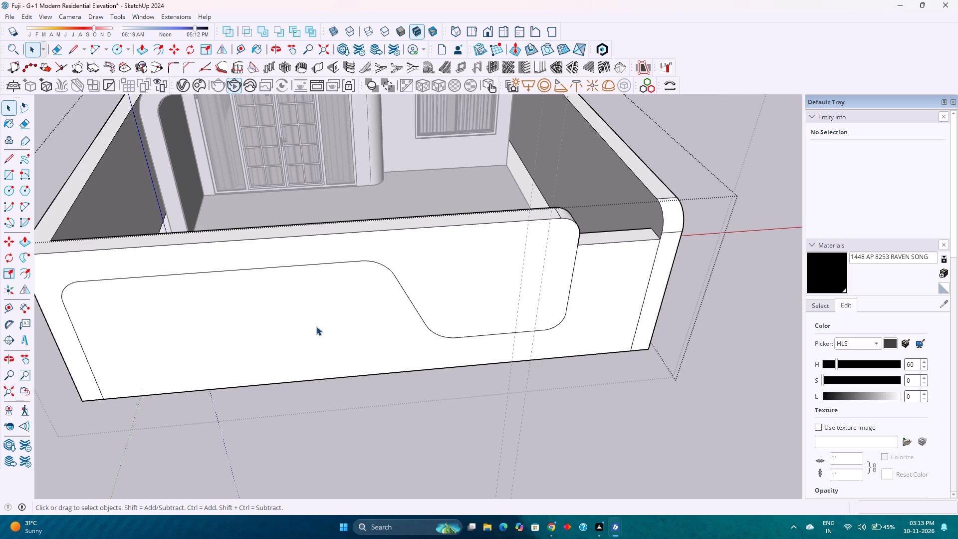
{"action": "scroll", "coordinate": [313, 326], "scroll_direction": "up", "scroll_amount": 2}
{"action": "middle_click_drag", "start_coordinate": [280, 328], "coordinate": [433, 328], "text": "shift"}
{"action": "middle_click", "coordinate": [433, 328], "text": "shift"}
{"action": "left_click", "coordinate": [471, 231]}
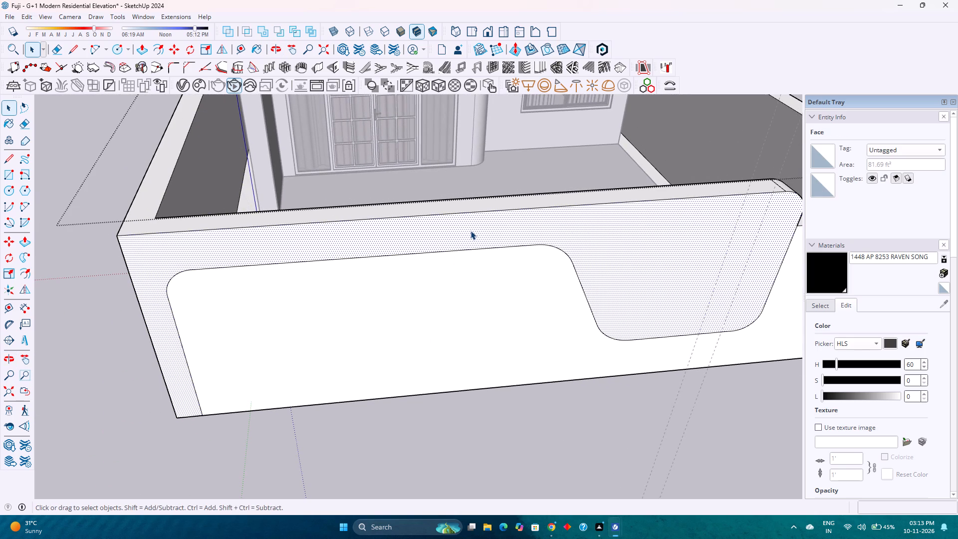
{"action": "key", "text": "p"}
{"action": "left_click", "coordinate": [470, 230]}
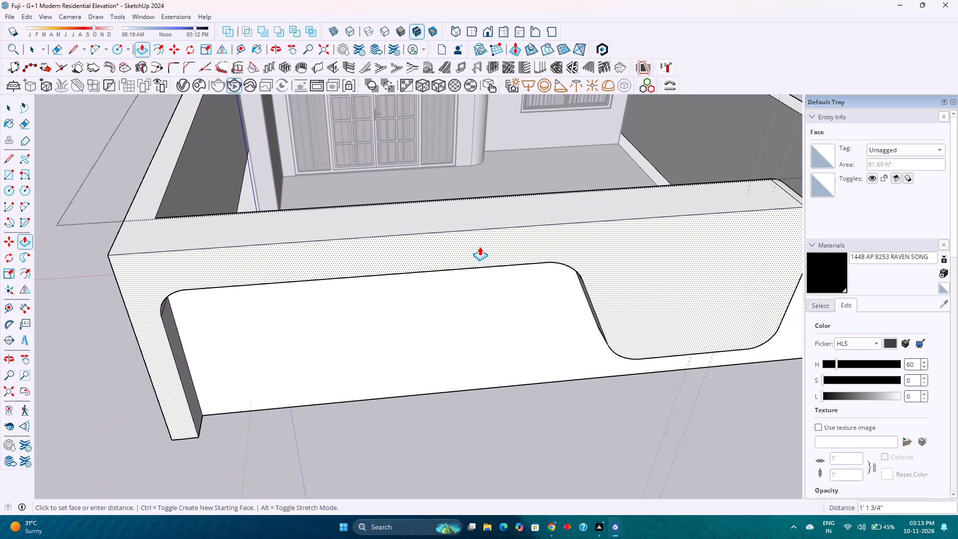
{"action": "key", "text": "2"}
{"action": "key", "text": "Return"}
Examine the raised front face and the recessed curved panel from several angles.
{"action": "scroll", "coordinate": [478, 246], "scroll_direction": "down", "scroll_amount": 2}
{"action": "middle_click_drag", "start_coordinate": [480, 307], "coordinate": [525, 184]}
{"action": "middle_click", "coordinate": [525, 184]}
{"action": "scroll", "coordinate": [494, 322], "scroll_direction": "up", "scroll_amount": 2}
{"action": "middle_click_drag", "start_coordinate": [493, 322], "coordinate": [383, 292]}
{"action": "middle_click", "coordinate": [382, 292]}
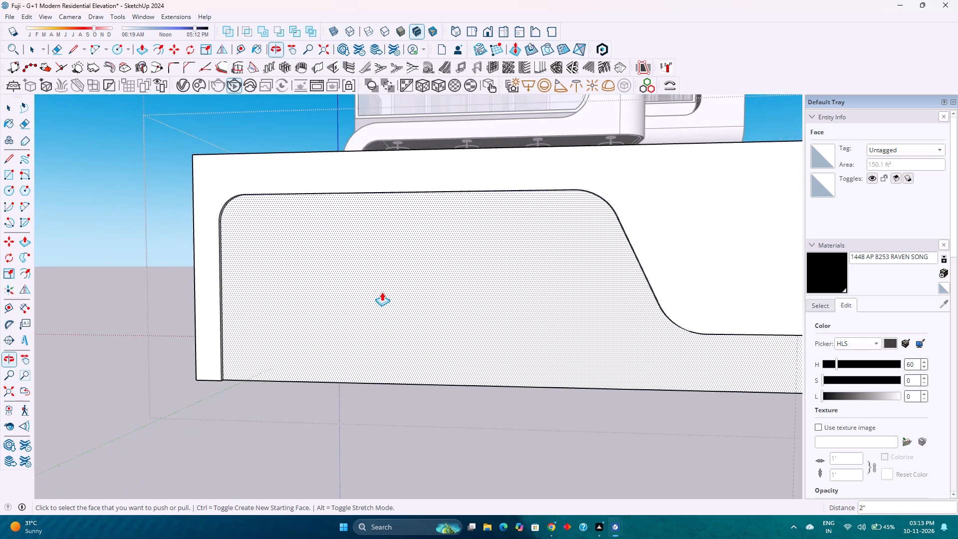
{"action": "scroll", "coordinate": [382, 292], "scroll_direction": "down", "scroll_amount": 5}
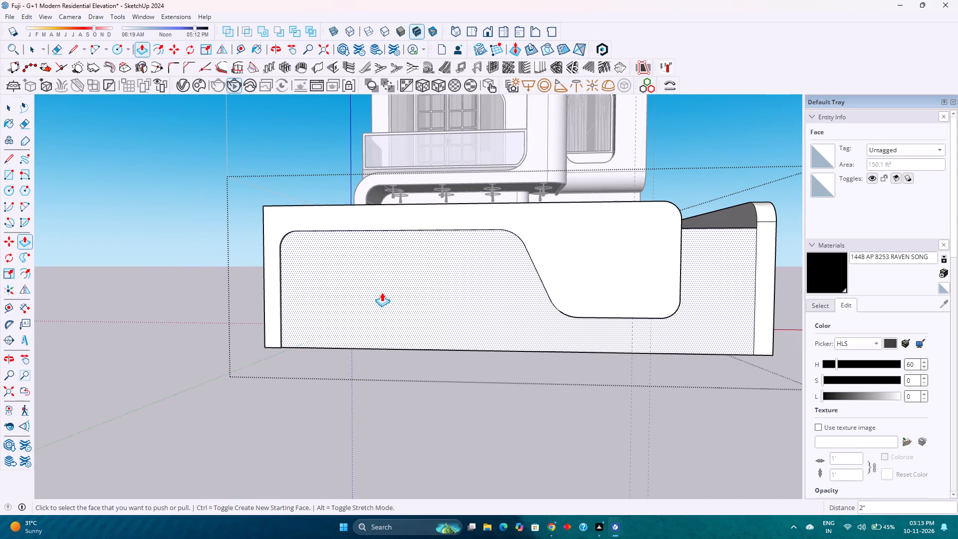
{"action": "middle_click_drag", "start_coordinate": [382, 292], "coordinate": [483, 304]}
{"action": "middle_click", "coordinate": [483, 304]}
{"action": "key", "text": "space"}
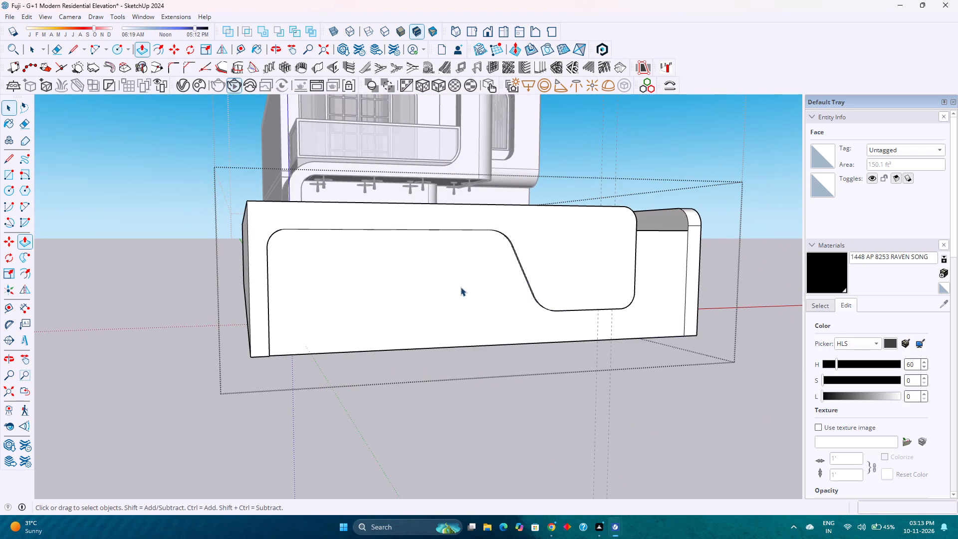
{"action": "scroll", "coordinate": [449, 286], "scroll_direction": "up", "scroll_amount": 2}
{"action": "middle_click_drag", "start_coordinate": [430, 287], "coordinate": [482, 342], "text": "shift"}
{"action": "scroll", "coordinate": [449, 352], "scroll_direction": "down", "scroll_amount": 1}
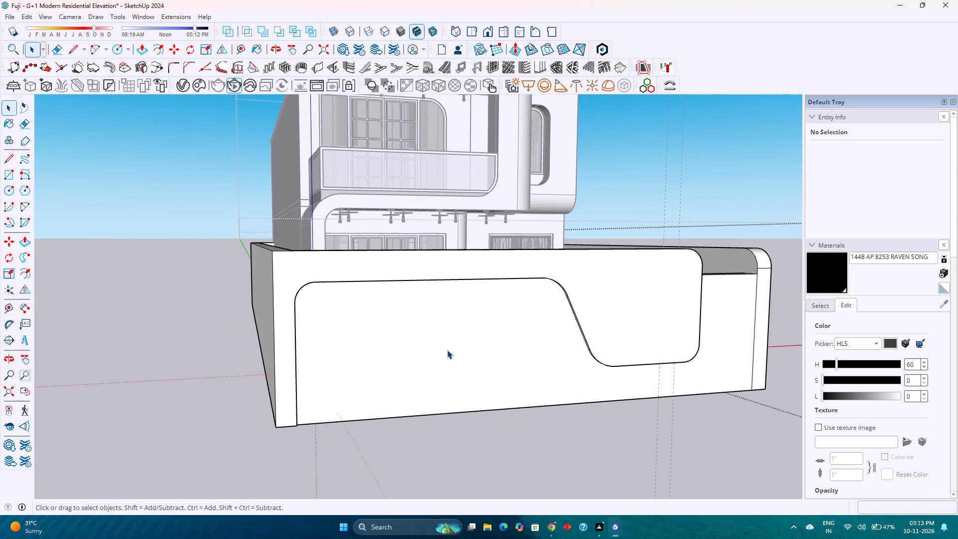
Place a vertical guide on the recessed panel, offset 1'3" inward from its straight vertical edge near the square wall end.
{"action": "middle_click_drag", "start_coordinate": [438, 348], "coordinate": [377, 311]}
{"action": "middle_click", "coordinate": [375, 310]}
{"action": "scroll", "coordinate": [323, 319], "scroll_direction": "up", "scroll_amount": 2}
{"action": "middle_click_drag", "start_coordinate": [315, 323], "coordinate": [242, 313]}
{"action": "scroll", "coordinate": [290, 344], "scroll_direction": "up", "scroll_amount": 3}
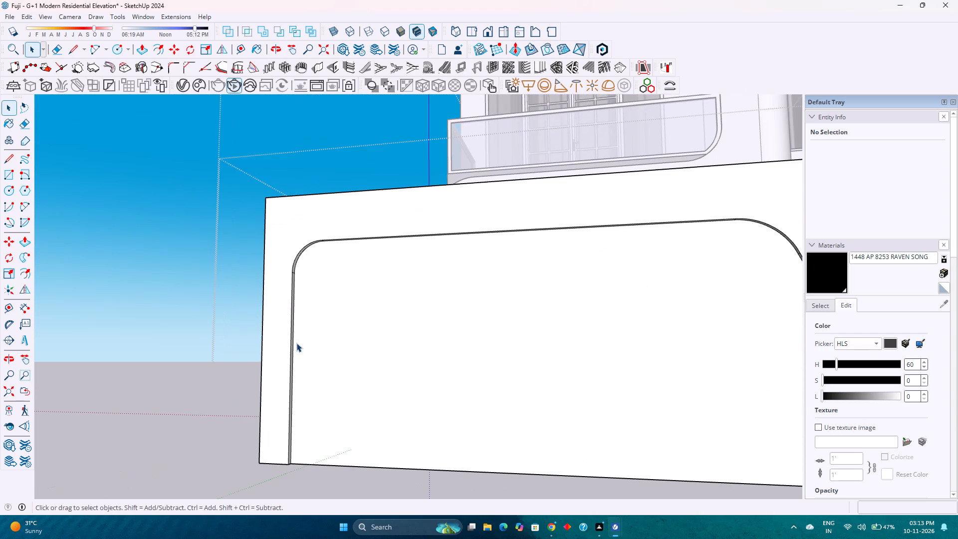
{"action": "left_click", "coordinate": [294, 337]}
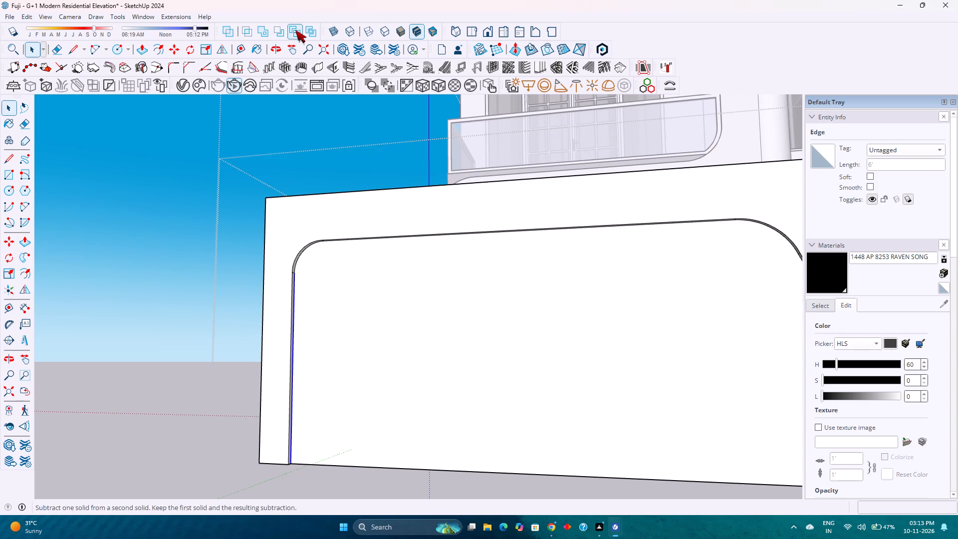
{"action": "left_click", "coordinate": [247, 50]}
{"action": "left_click", "coordinate": [295, 335]}
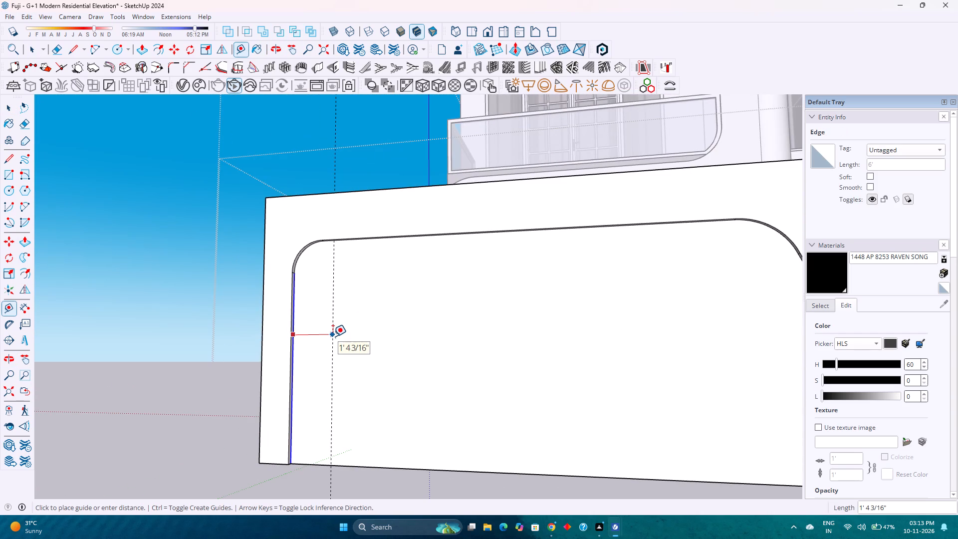
{"action": "type", "text": "1'"}
{"action": "key", "text": "3"}
{"action": "key", "text": "Return"}
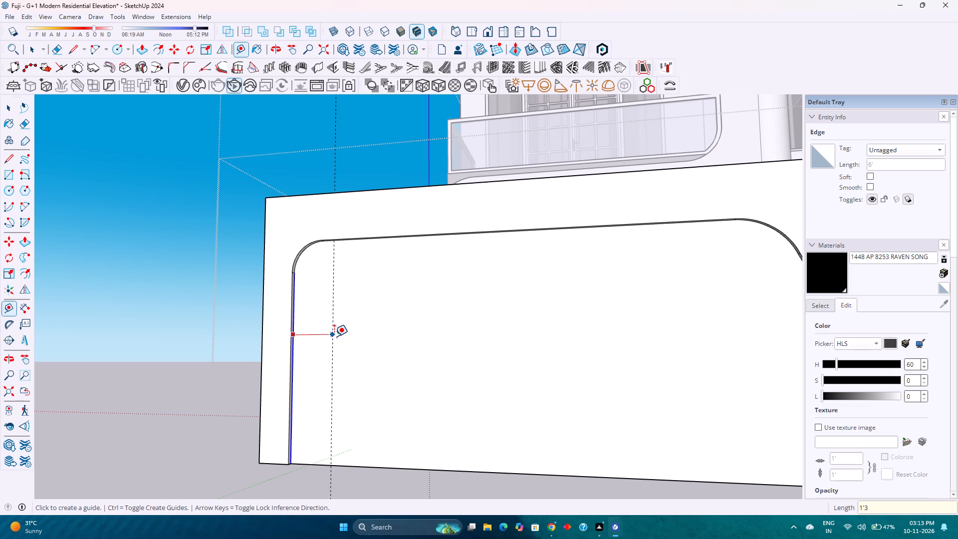
{"action": "scroll", "coordinate": [335, 343], "scroll_direction": "down", "scroll_amount": 2}
{"action": "middle_click_drag", "start_coordinate": [335, 343], "coordinate": [454, 375]}
{"action": "middle_click", "coordinate": [454, 375]}
{"action": "scroll", "coordinate": [435, 375], "scroll_direction": "down", "scroll_amount": 3}
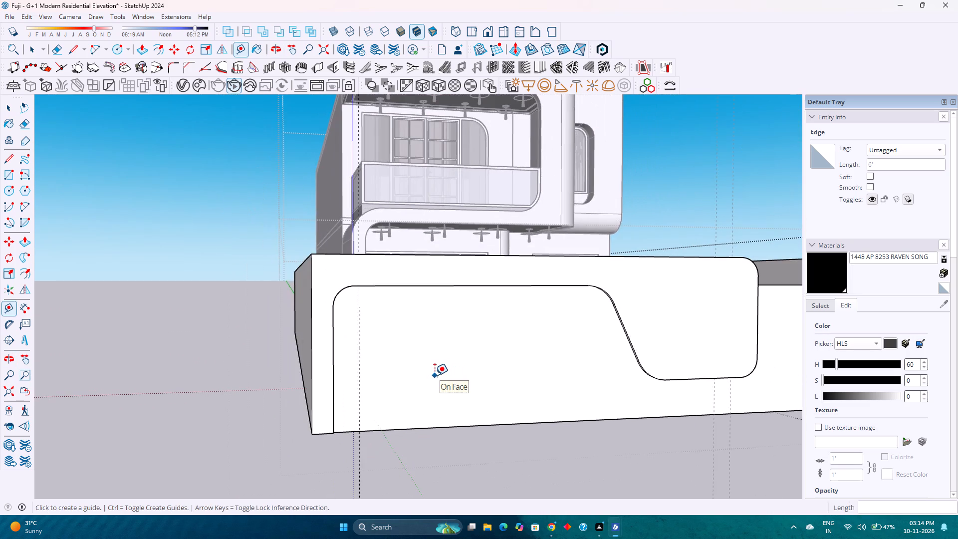
Place a second vertical guide on the recessed panel, 10'6" from the first guide toward the sloped curve.
{"action": "scroll", "coordinate": [435, 375], "scroll_direction": "down", "scroll_amount": 1}
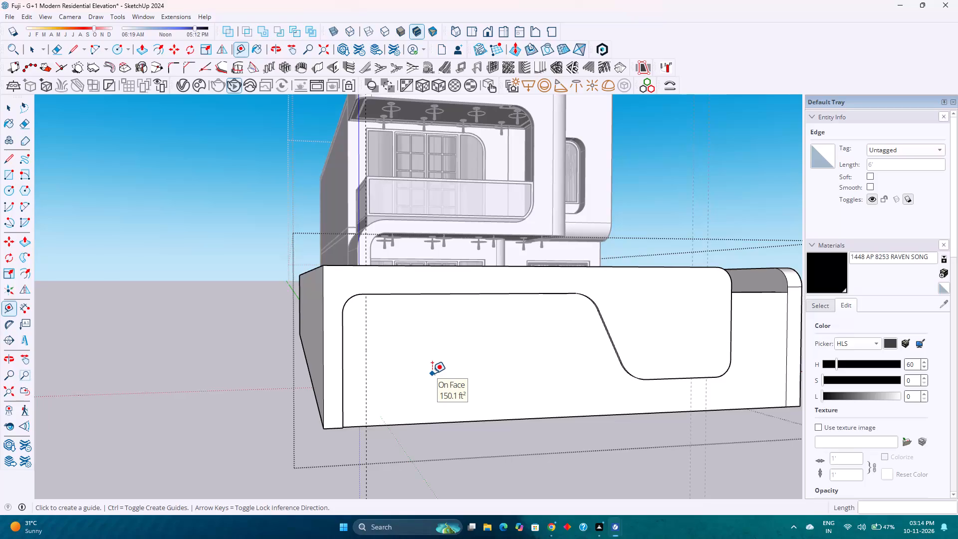
{"action": "left_click", "coordinate": [368, 337]}
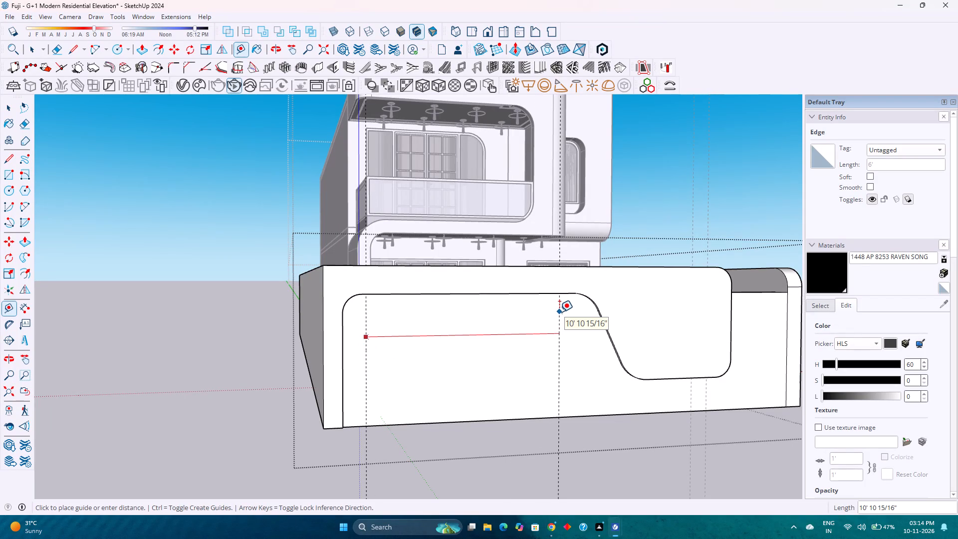
{"action": "key", "text": "1"}
{"action": "type", "text": "0'"}
{"action": "key", "text": "Return"}
{"action": "middle_click_drag", "start_coordinate": [542, 344], "coordinate": [502, 316]}
{"action": "middle_click", "coordinate": [502, 316]}
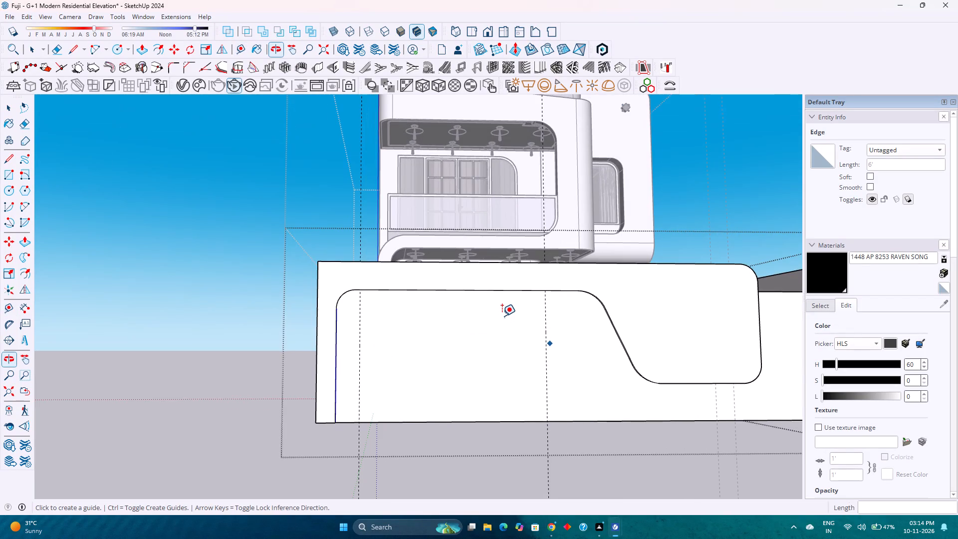
{"action": "scroll", "coordinate": [502, 316], "scroll_direction": "down", "scroll_amount": 2}
{"action": "middle_click_drag", "start_coordinate": [505, 329], "coordinate": [502, 323]}
{"action": "middle_click", "coordinate": [502, 323]}
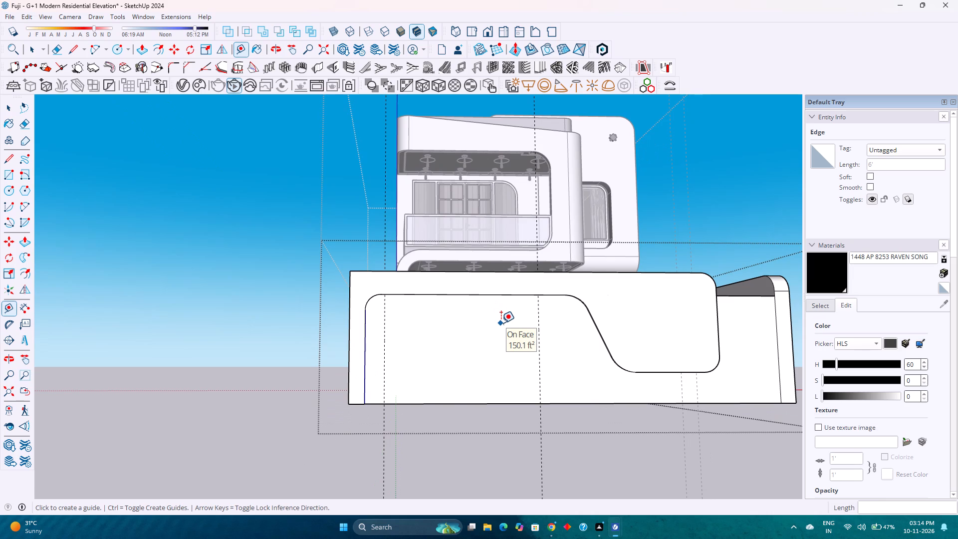
{"action": "type", "text": "10'6\""}
{"action": "key", "text": "Return"}
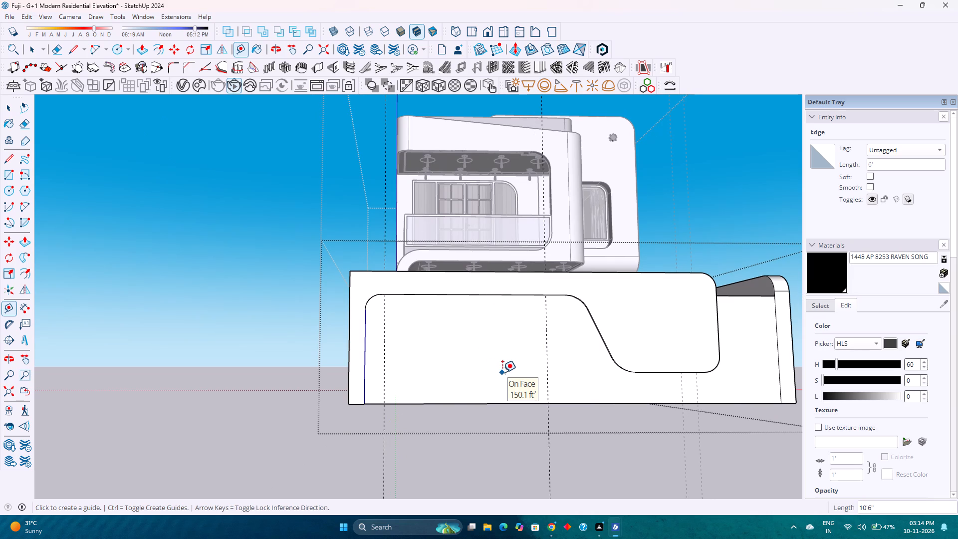
Draw a 7' vertical line along the first guide, from the recessed panel's top edge to the wall's base.
{"action": "scroll", "coordinate": [470, 356], "scroll_direction": "down", "scroll_amount": 3}
{"action": "middle_click_drag", "start_coordinate": [468, 356], "coordinate": [382, 419]}
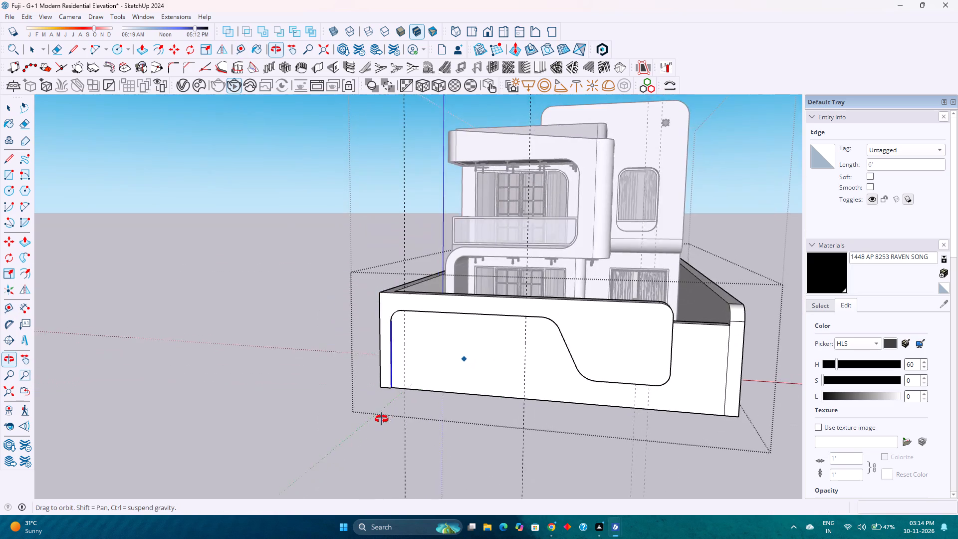
{"action": "middle_click_drag", "start_coordinate": [382, 419], "coordinate": [401, 436]}
{"action": "middle_click", "coordinate": [402, 436]}
{"action": "scroll", "coordinate": [411, 403], "scroll_direction": "down", "scroll_amount": 3}
{"action": "middle_click_drag", "start_coordinate": [411, 403], "coordinate": [447, 343]}
{"action": "scroll", "coordinate": [447, 343], "scroll_direction": "up", "scroll_amount": 8}
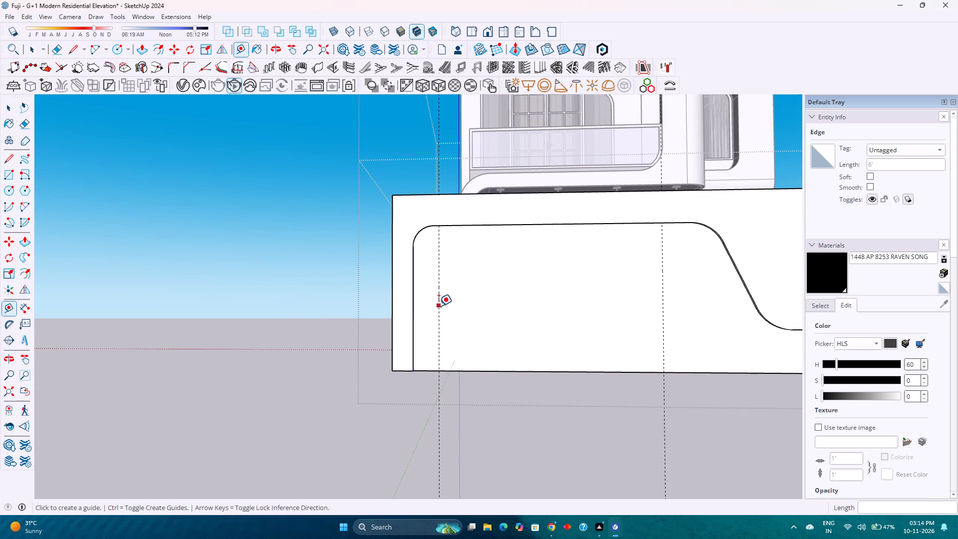
{"action": "key", "text": "r"}
{"action": "scroll", "coordinate": [435, 222], "scroll_direction": "up", "scroll_amount": 1}
{"action": "scroll", "coordinate": [451, 263], "scroll_direction": "up", "scroll_amount": 2}
{"action": "middle_click_drag", "start_coordinate": [451, 263], "coordinate": [440, 231]}
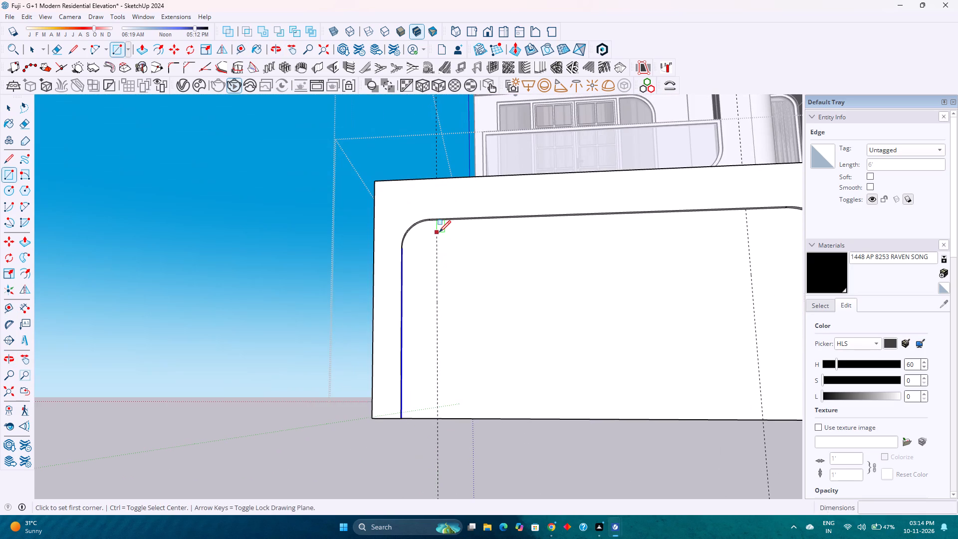
{"action": "key", "text": "l"}
{"action": "scroll", "coordinate": [435, 224], "scroll_direction": "up", "scroll_amount": 13}
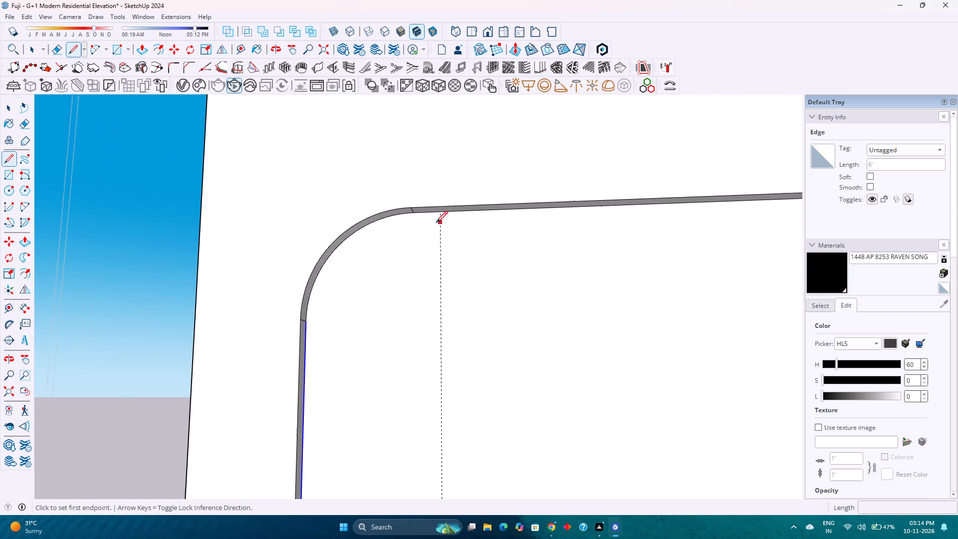
{"action": "left_click", "coordinate": [440, 213]}
{"action": "scroll", "coordinate": [461, 335], "scroll_direction": "down", "scroll_amount": 10}
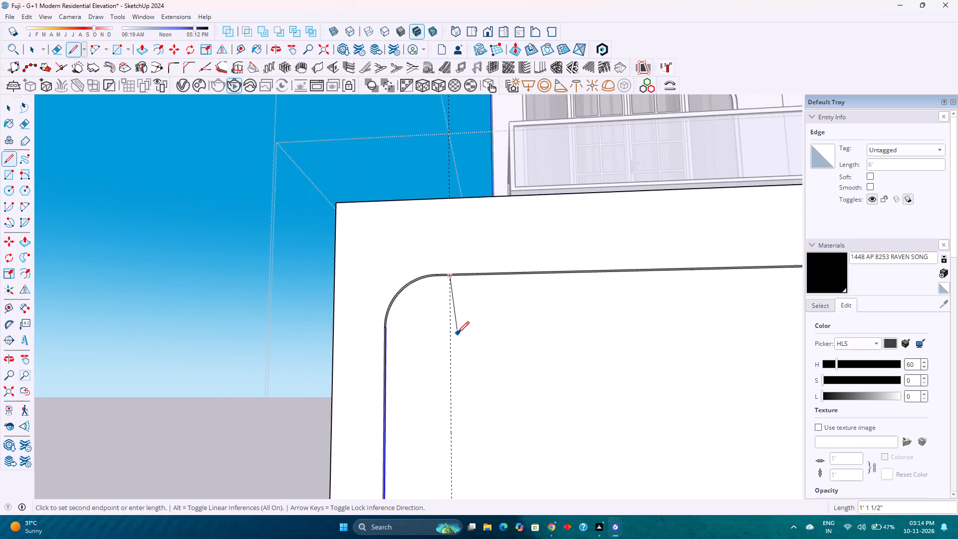
{"action": "scroll", "coordinate": [458, 333], "scroll_direction": "down", "scroll_amount": 2}
{"action": "key", "text": "Up"}
{"action": "scroll", "coordinate": [458, 335], "scroll_direction": "down", "scroll_amount": 8}
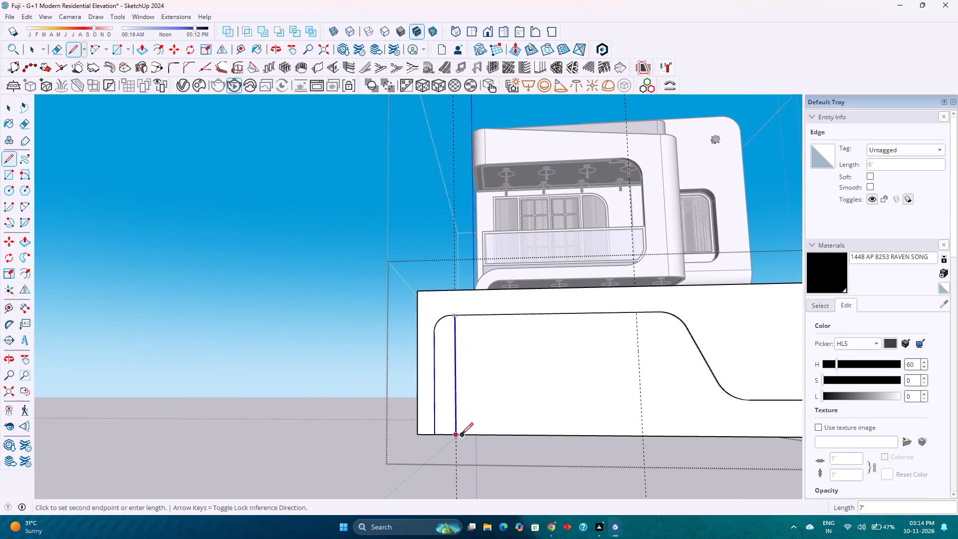
{"action": "left_click", "coordinate": [460, 435]}
Draw a vertical line along the second guide, from the recessed panel's top edge to the wall's base.
{"action": "scroll", "coordinate": [637, 318], "scroll_direction": "up", "scroll_amount": 6}
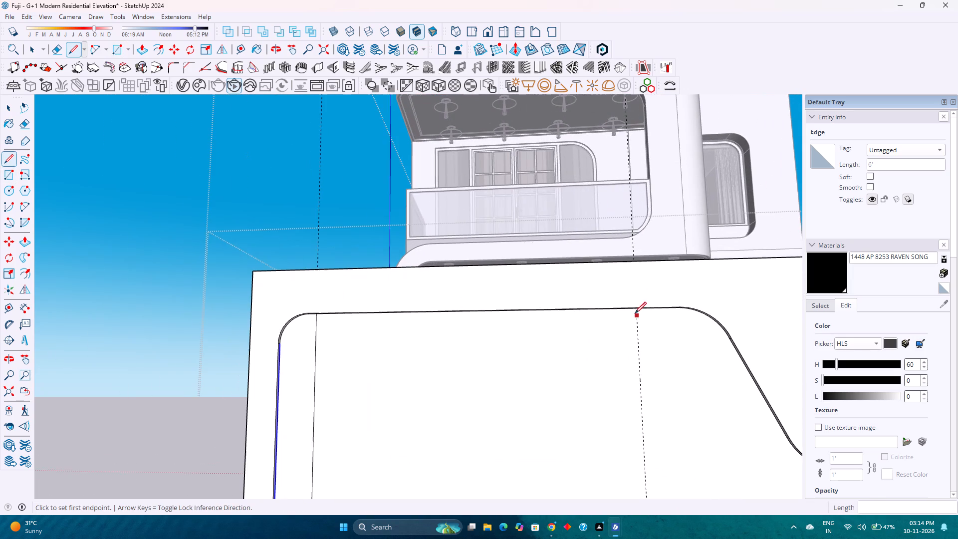
{"action": "middle_click", "coordinate": [653, 256]}
{"action": "middle_click", "coordinate": [655, 252]}
{"action": "middle_click_drag", "start_coordinate": [638, 343], "coordinate": [647, 298]}
{"action": "scroll", "coordinate": [636, 329], "scroll_direction": "up", "scroll_amount": 8}
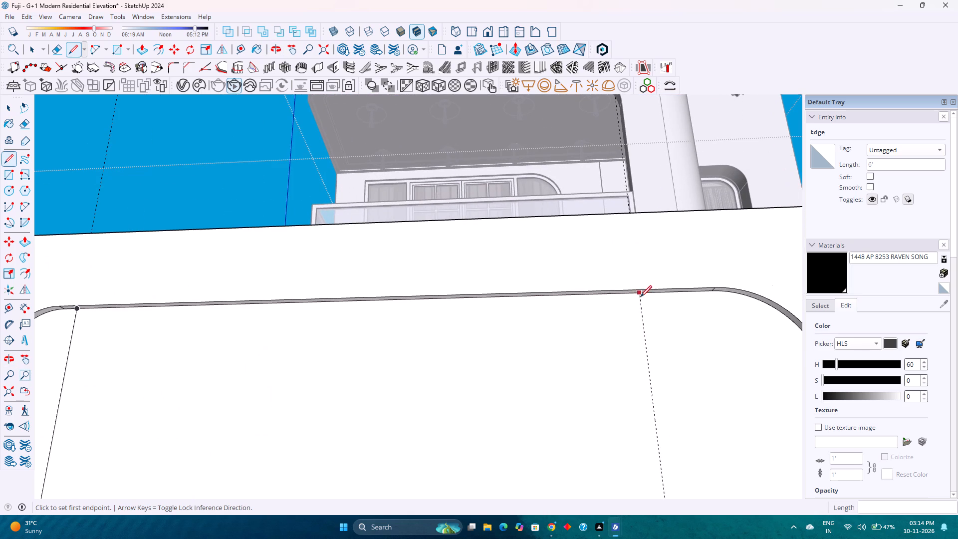
{"action": "left_click", "coordinate": [640, 295]}
{"action": "scroll", "coordinate": [642, 379], "scroll_direction": "down", "scroll_amount": 18}
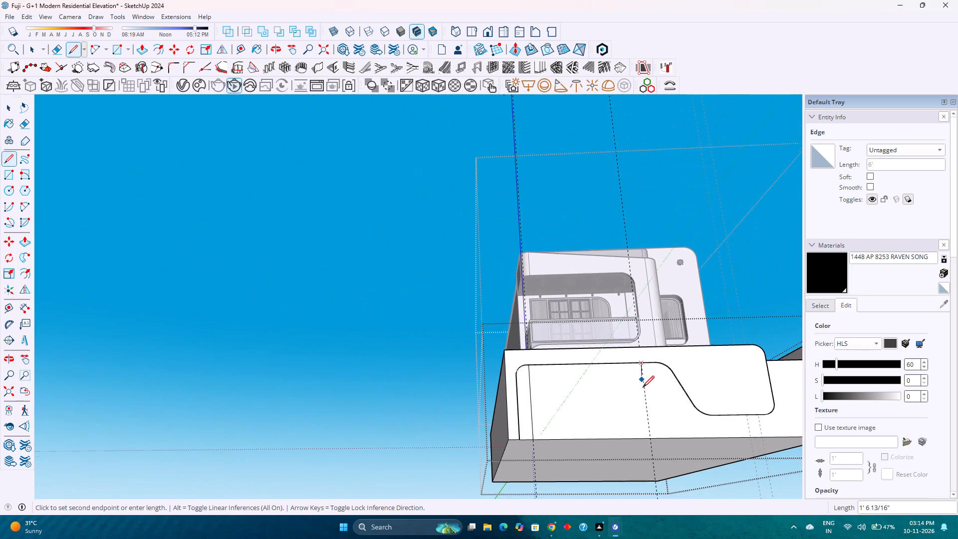
{"action": "scroll", "coordinate": [643, 387], "scroll_direction": "down", "scroll_amount": 1}
{"action": "left_click", "coordinate": [651, 440]}
Push the panel face between the two vertical lines inward by 1', through the wall's thickness.
{"action": "middle_click_drag", "start_coordinate": [580, 395], "coordinate": [569, 477]}
{"action": "scroll", "coordinate": [560, 471], "scroll_direction": "up", "scroll_amount": 2}
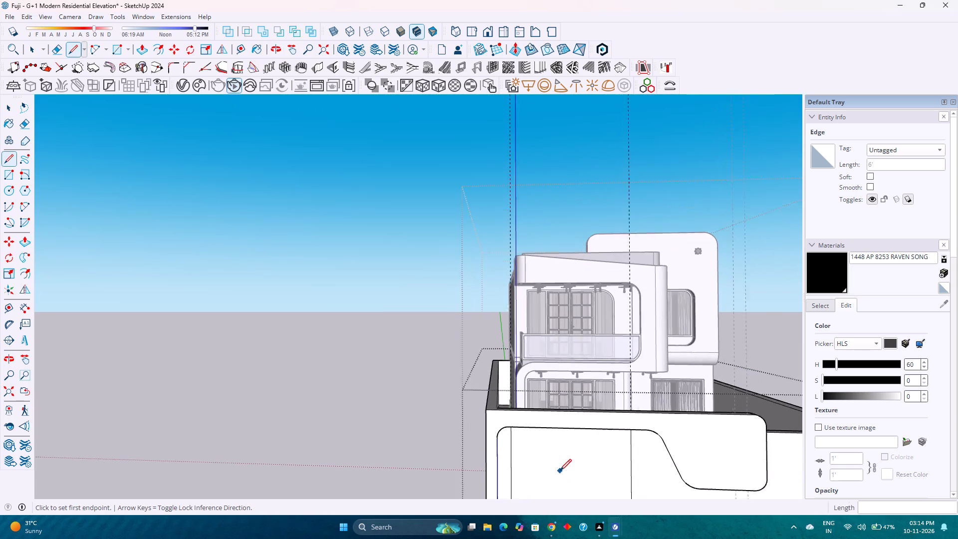
{"action": "middle_click_drag", "start_coordinate": [559, 470], "coordinate": [557, 359], "text": "shift"}
{"action": "key", "text": "p"}
{"action": "left_click", "coordinate": [570, 356]}
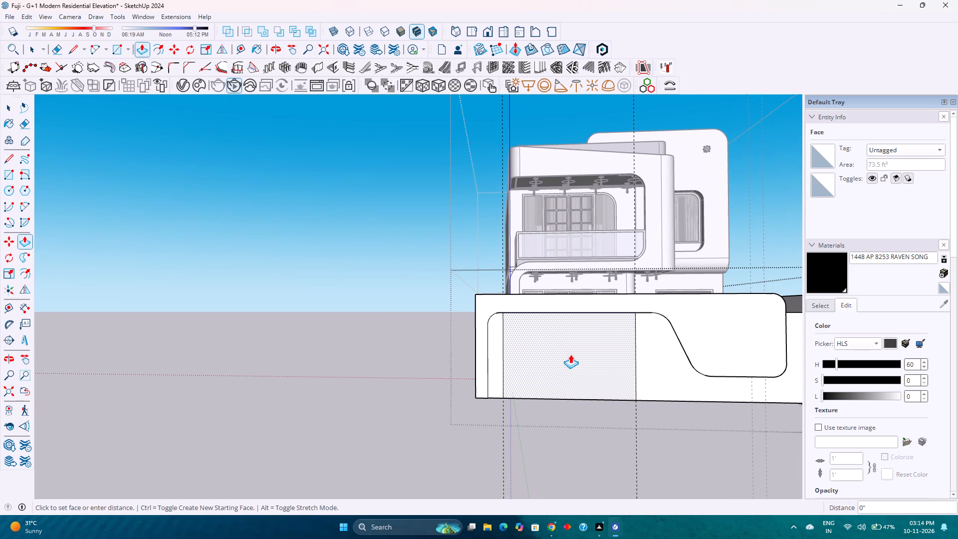
{"action": "left_click_drag", "start_coordinate": [568, 345], "coordinate": [568, 340]}
{"action": "key", "text": "ctrl+z"}
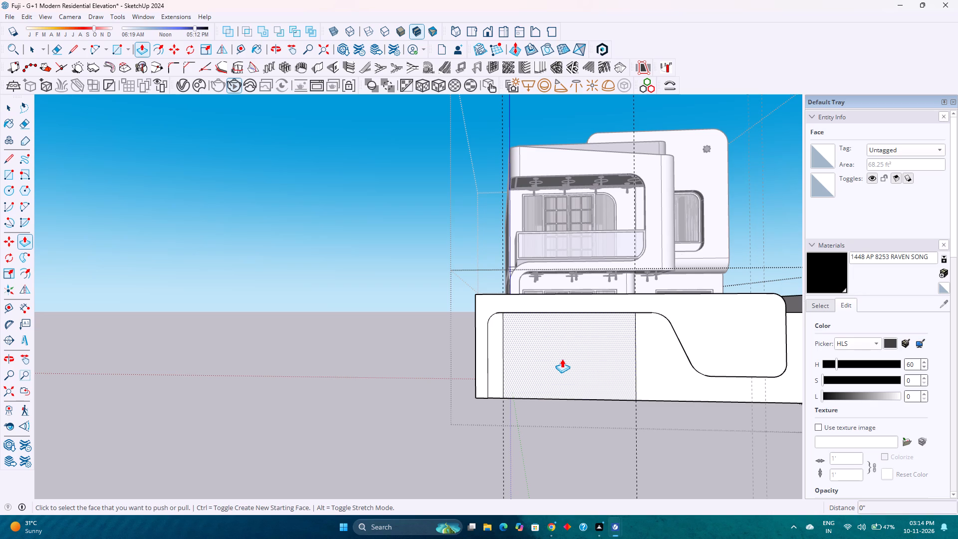
{"action": "left_click", "coordinate": [562, 359]}
{"action": "left_click", "coordinate": [562, 338]}
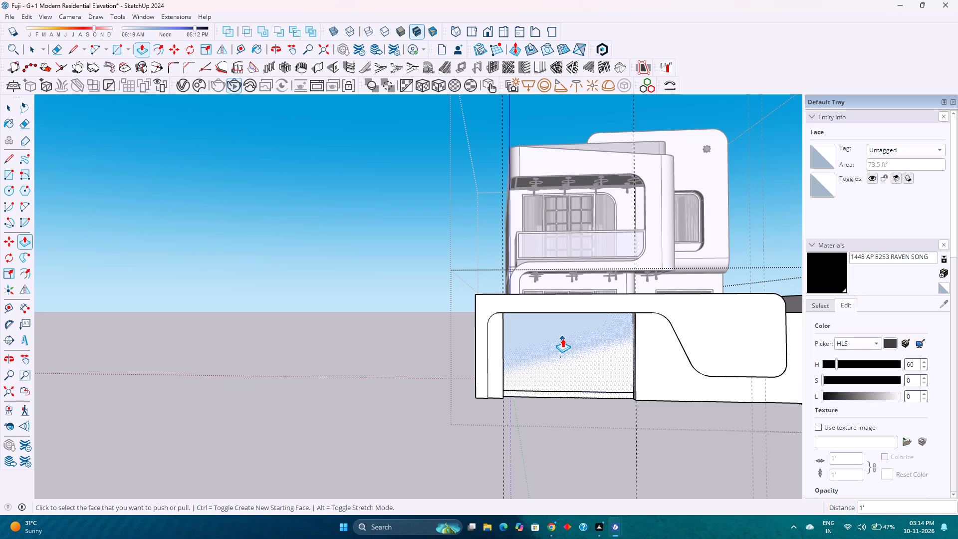
Delete the pushed-in face to leave an opening through the front wall.
{"action": "scroll", "coordinate": [562, 338], "scroll_direction": "up", "scroll_amount": 4}
{"action": "middle_click_drag", "start_coordinate": [562, 340], "coordinate": [454, 432]}
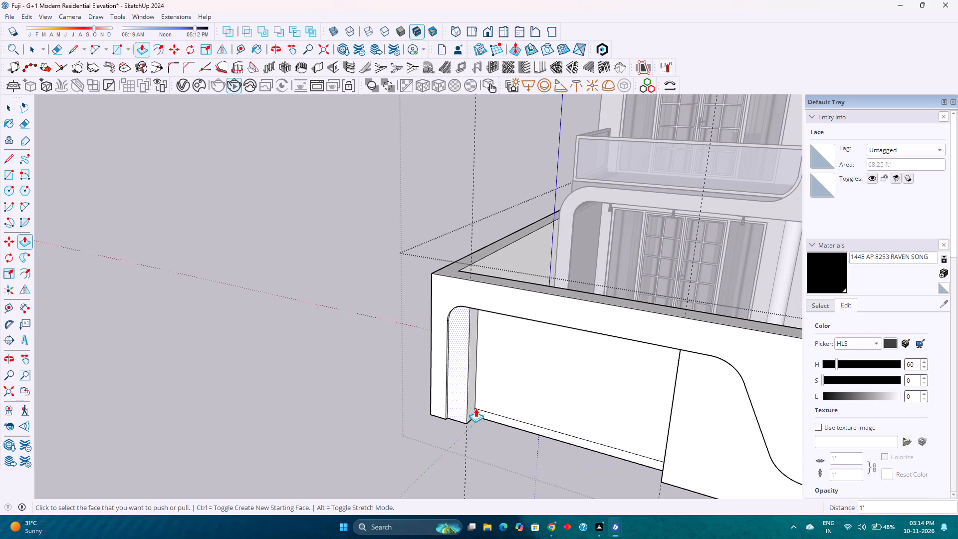
{"action": "key", "text": "space"}
{"action": "left_click", "coordinate": [542, 380]}
{"action": "key", "text": "BackSpace"}
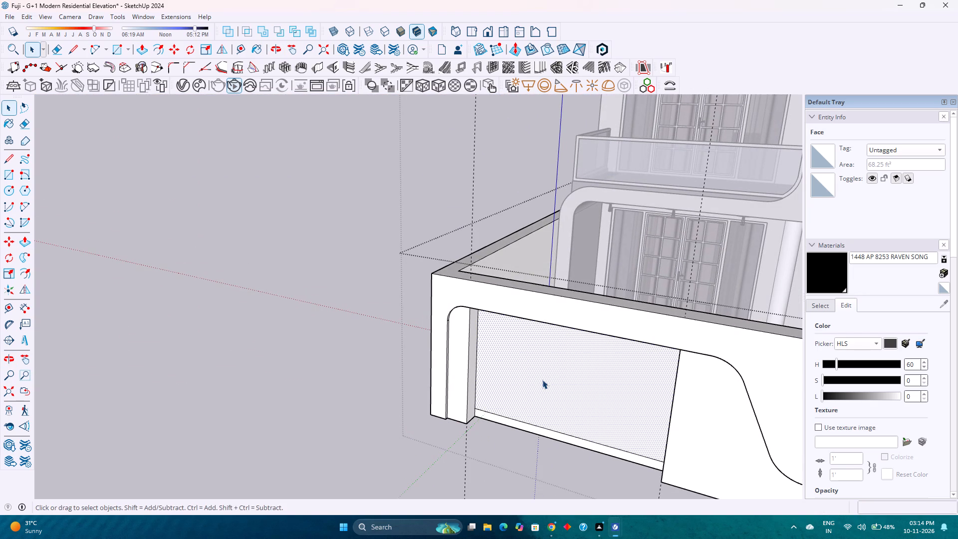
{"action": "key", "text": "Delete"}
Examine the front wall opening and the surrounding boundary wall and house from several angles.
{"action": "scroll", "coordinate": [518, 389], "scroll_direction": "down", "scroll_amount": 3}
{"action": "middle_click_drag", "start_coordinate": [501, 400], "coordinate": [631, 394]}
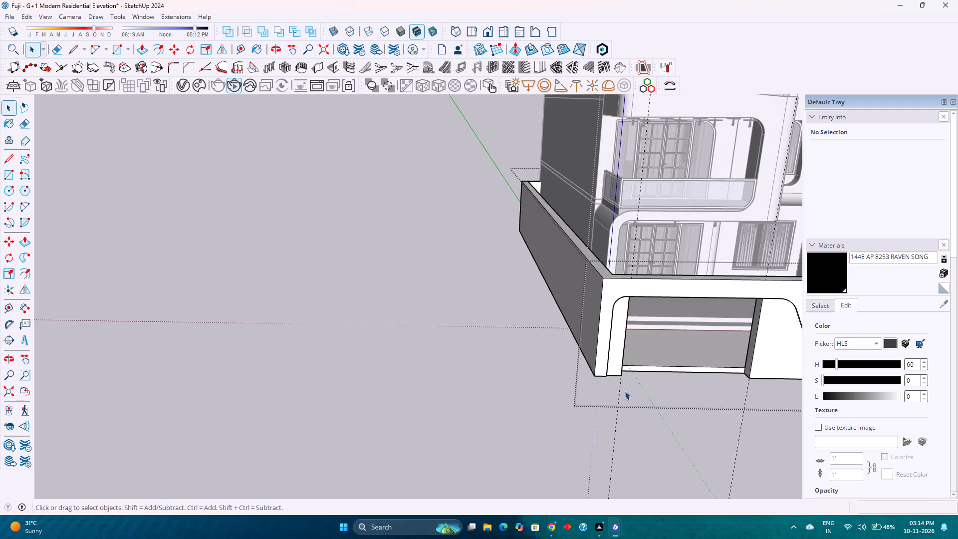
{"action": "scroll", "coordinate": [622, 388], "scroll_direction": "up", "scroll_amount": 8}
{"action": "middle_click_drag", "start_coordinate": [628, 379], "coordinate": [451, 407], "text": "shift"}
{"action": "scroll", "coordinate": [628, 379], "scroll_direction": "up", "scroll_amount": 1, "text": "shift"}
{"action": "scroll", "coordinate": [450, 409], "scroll_direction": "down", "scroll_amount": 4}
{"action": "middle_click_drag", "start_coordinate": [504, 393], "coordinate": [405, 434], "text": "shift"}
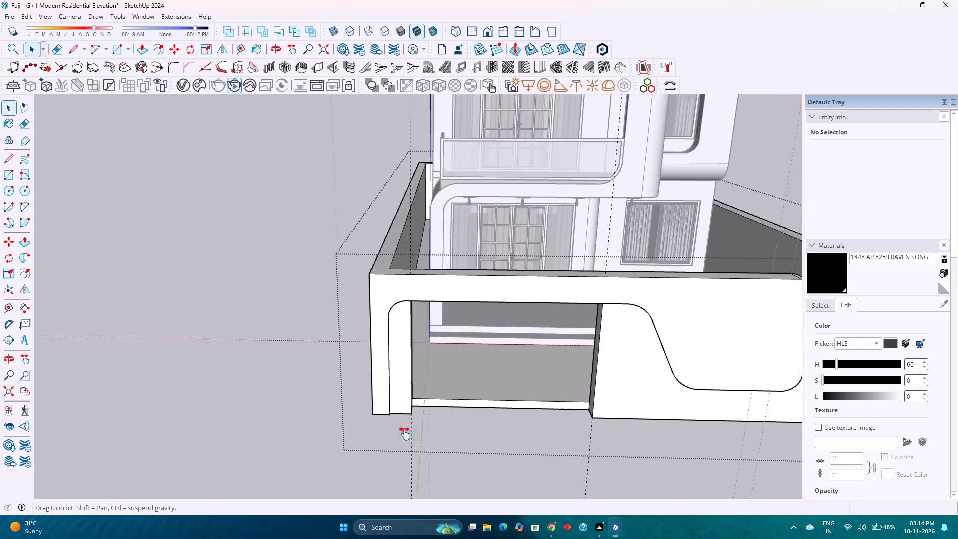
{"action": "middle_click_drag", "start_coordinate": [405, 434], "coordinate": [356, 450], "text": "shift"}
{"action": "middle_click_drag", "start_coordinate": [354, 446], "coordinate": [360, 441]}
{"action": "middle_click_drag", "start_coordinate": [361, 440], "coordinate": [473, 367]}
{"action": "scroll", "coordinate": [494, 363], "scroll_direction": "down", "scroll_amount": 3}
{"action": "middle_click_drag", "start_coordinate": [489, 422], "coordinate": [373, 373]}
{"action": "scroll", "coordinate": [372, 373], "scroll_direction": "down", "scroll_amount": 1}
{"action": "scroll", "coordinate": [480, 452], "scroll_direction": "up", "scroll_amount": 2}
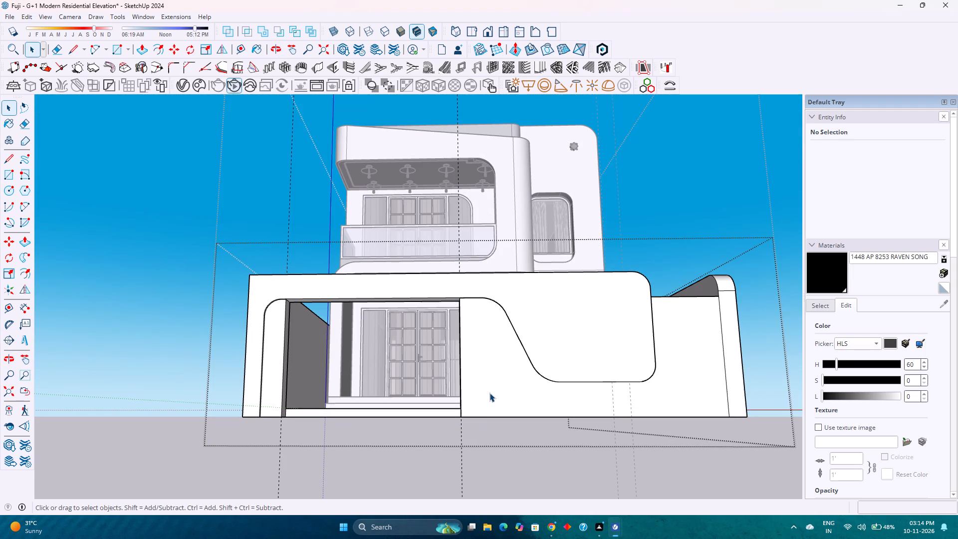
{"action": "scroll", "coordinate": [489, 386], "scroll_direction": "up", "scroll_amount": 2}
{"action": "middle_click_drag", "start_coordinate": [489, 386], "coordinate": [715, 392]}
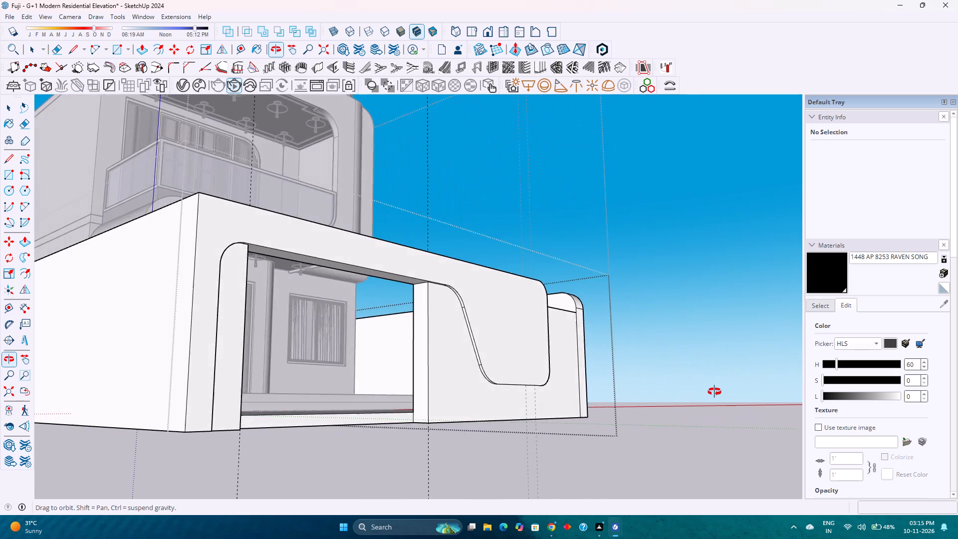
{"action": "middle_click_drag", "start_coordinate": [715, 392], "coordinate": [354, 395]}
{"action": "scroll", "coordinate": [354, 395], "scroll_direction": "down", "scroll_amount": 3}
{"action": "middle_click_drag", "start_coordinate": [353, 391], "coordinate": [245, 432]}
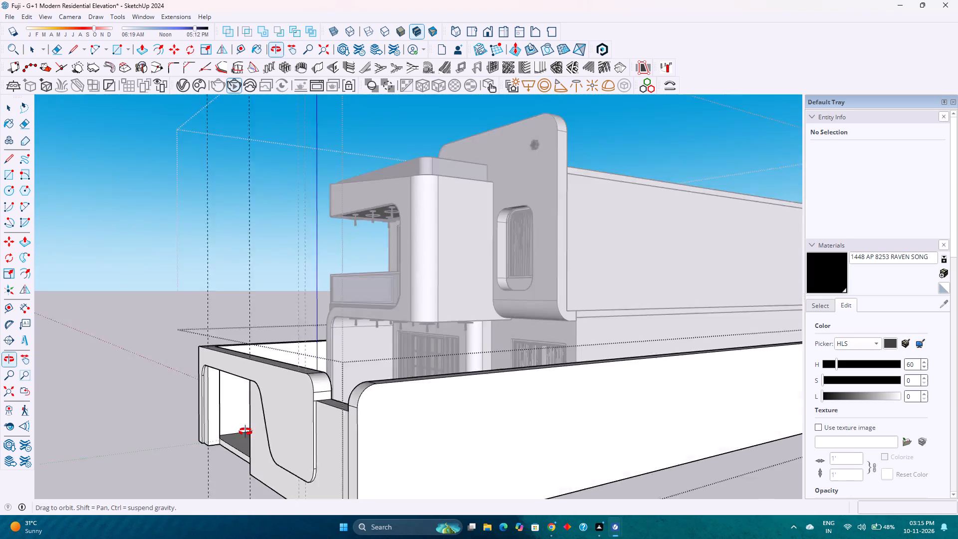
{"action": "middle_click_drag", "start_coordinate": [245, 432], "coordinate": [365, 421]}
{"action": "scroll", "coordinate": [368, 416], "scroll_direction": "down", "scroll_amount": 3}
{"action": "middle_click_drag", "start_coordinate": [406, 396], "coordinate": [184, 489]}
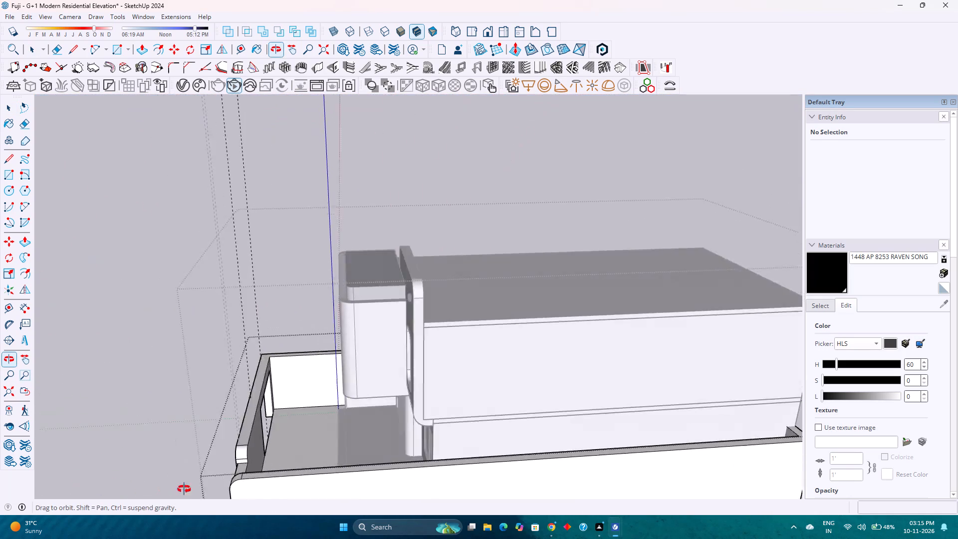
{"action": "middle_click_drag", "start_coordinate": [184, 489], "coordinate": [545, 454]}
{"action": "middle_click_drag", "start_coordinate": [519, 444], "coordinate": [543, 404], "text": "shift"}
{"action": "scroll", "coordinate": [543, 403], "scroll_direction": "down", "scroll_amount": 3}
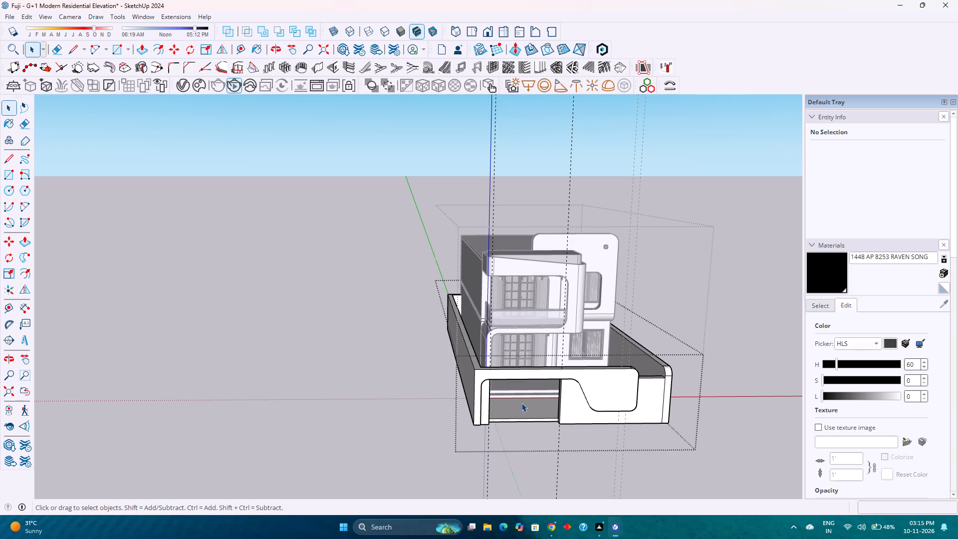
Copy the opening's vertical front edge nearest the sloped curve 1'4" away from the opening along the panel.
{"action": "scroll", "coordinate": [560, 400], "scroll_direction": "up", "scroll_amount": 2}
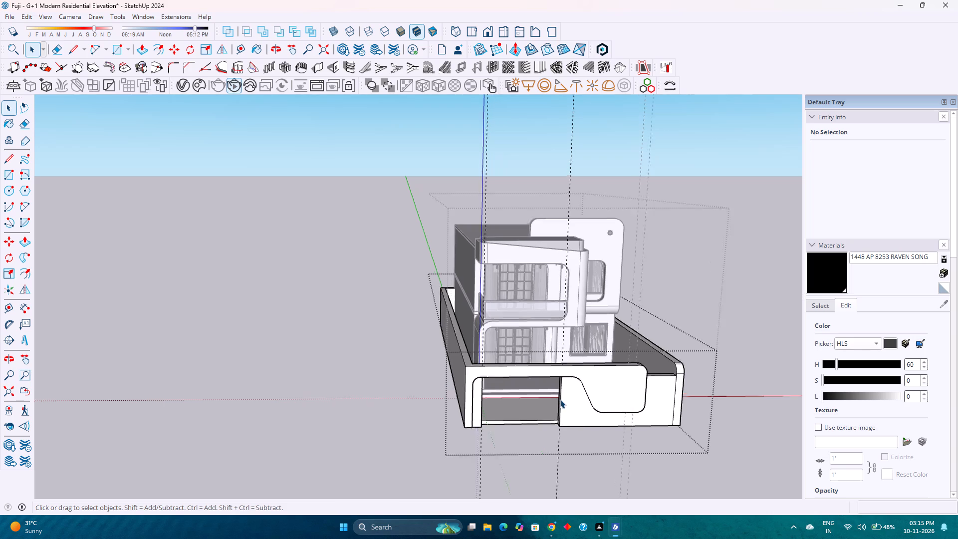
{"action": "scroll", "coordinate": [560, 399], "scroll_direction": "up", "scroll_amount": 6}
{"action": "middle_click_drag", "start_coordinate": [592, 408], "coordinate": [563, 386]}
{"action": "scroll", "coordinate": [562, 396], "scroll_direction": "up", "scroll_amount": 5}
{"action": "middle_click_drag", "start_coordinate": [580, 410], "coordinate": [546, 337], "text": "shift"}
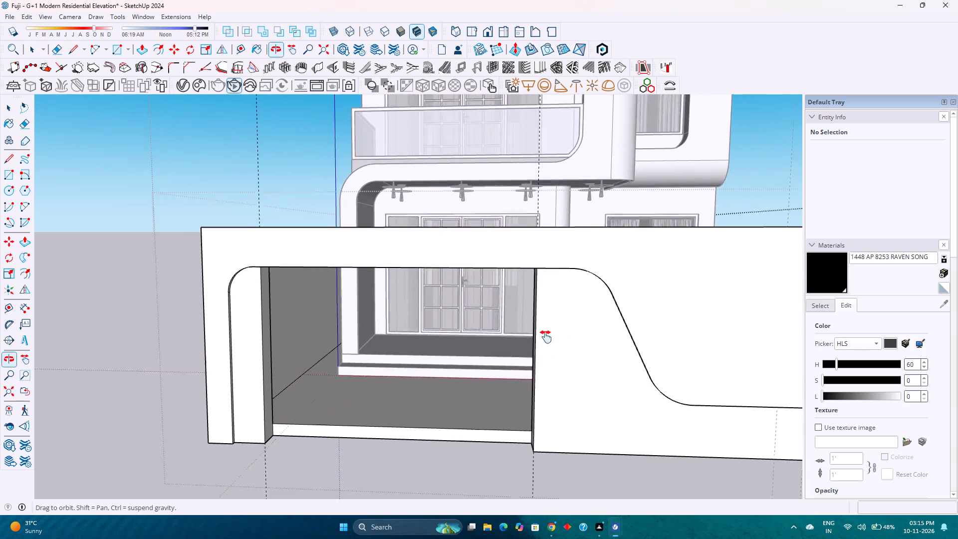
{"action": "middle_click_drag", "start_coordinate": [546, 337], "coordinate": [544, 330], "text": "shift"}
{"action": "left_click", "coordinate": [528, 346]}
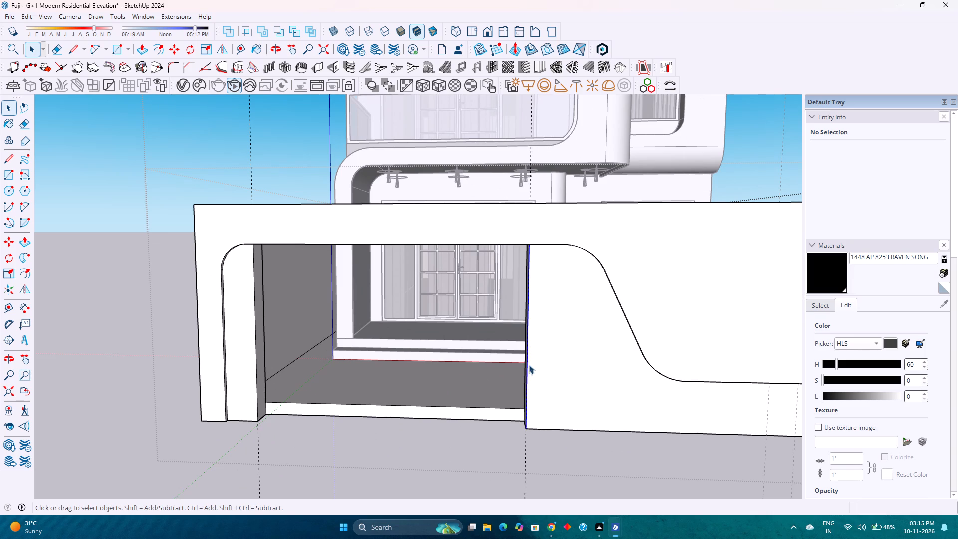
{"action": "key", "text": "m"}
{"action": "scroll", "coordinate": [528, 430], "scroll_direction": "up", "scroll_amount": 1}
{"action": "middle_click_drag", "start_coordinate": [529, 431], "coordinate": [551, 437]}
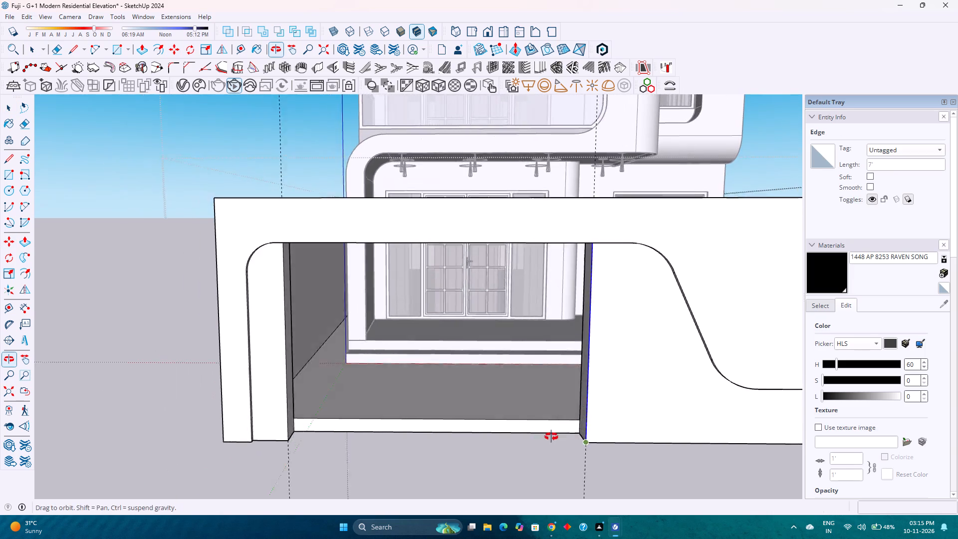
{"action": "middle_click_drag", "start_coordinate": [551, 437], "coordinate": [558, 437]}
{"action": "scroll", "coordinate": [622, 456], "scroll_direction": "up", "scroll_amount": 2}
{"action": "left_click", "coordinate": [616, 442]}
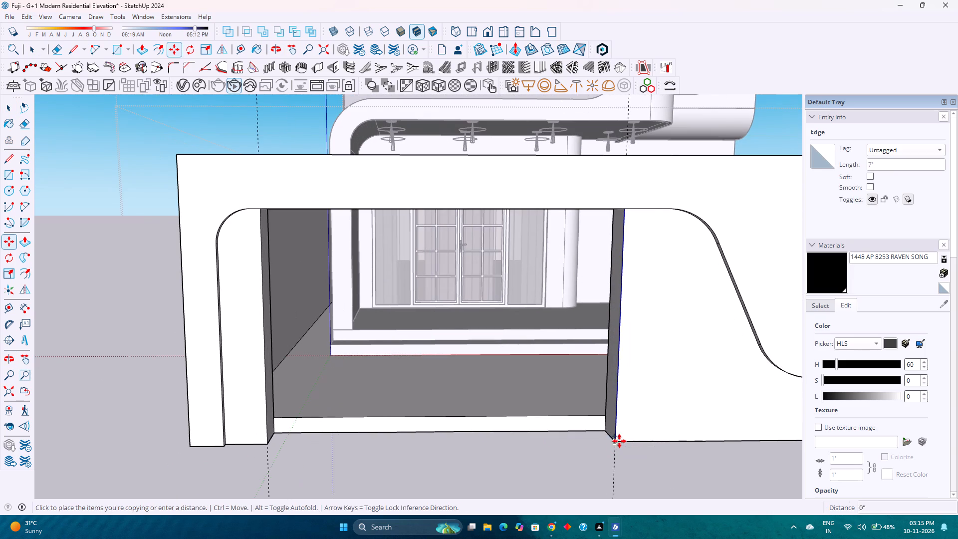
{"action": "key", "text": "1"}
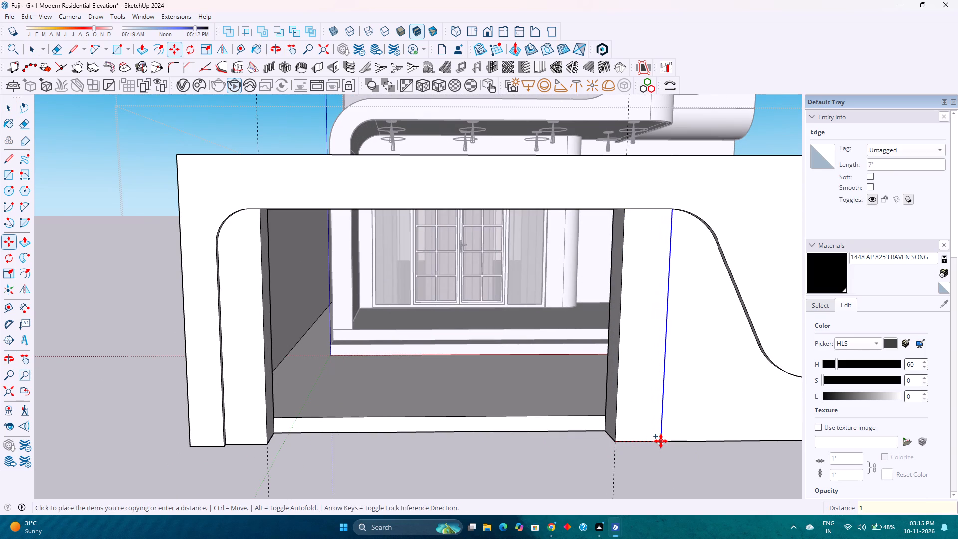
{"action": "type", "text": "'4"}
{"action": "key", "text": "Return"}
{"action": "scroll", "coordinate": [585, 427], "scroll_direction": "down", "scroll_amount": 1}
{"action": "middle_click_drag", "start_coordinate": [585, 427], "coordinate": [502, 352]}
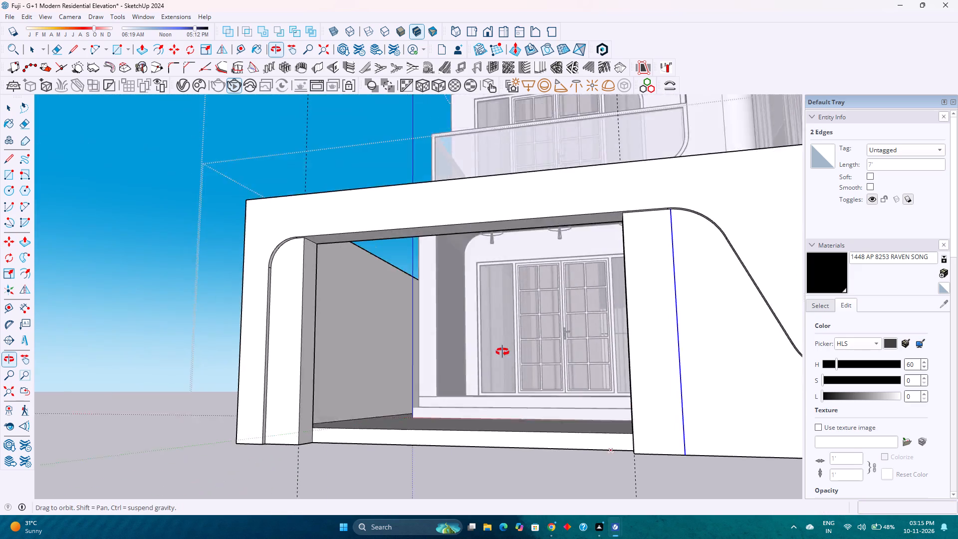
{"action": "middle_click_drag", "start_coordinate": [502, 352], "coordinate": [619, 348]}
{"action": "scroll", "coordinate": [619, 348], "scroll_direction": "up", "scroll_amount": 3}
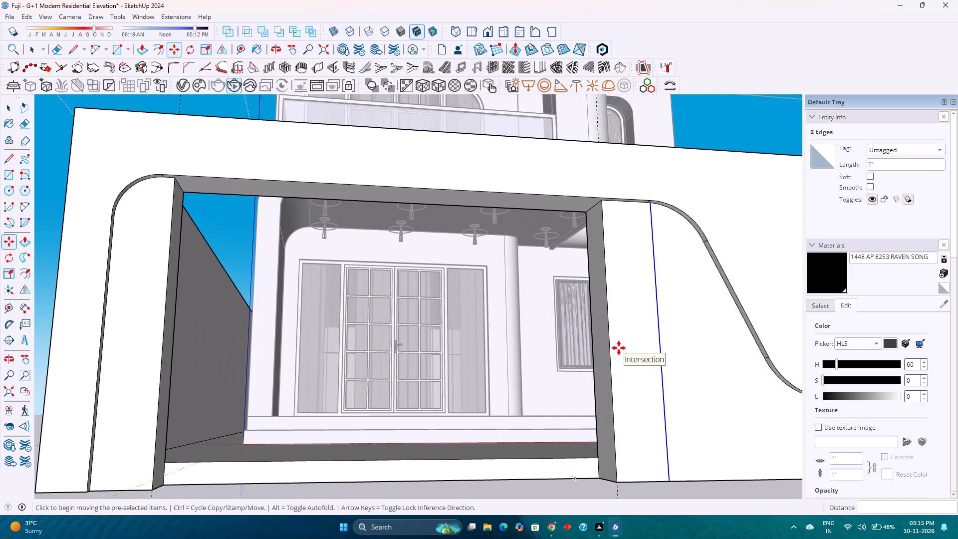
Push/Pull the raised curved band on the boundary wall's front face outward by 3".
{"action": "key", "text": "p"}
{"action": "scroll", "coordinate": [612, 312], "scroll_direction": "down", "scroll_amount": 3}
{"action": "middle_click_drag", "start_coordinate": [612, 312], "coordinate": [614, 354]}
{"action": "left_click", "coordinate": [741, 225]}
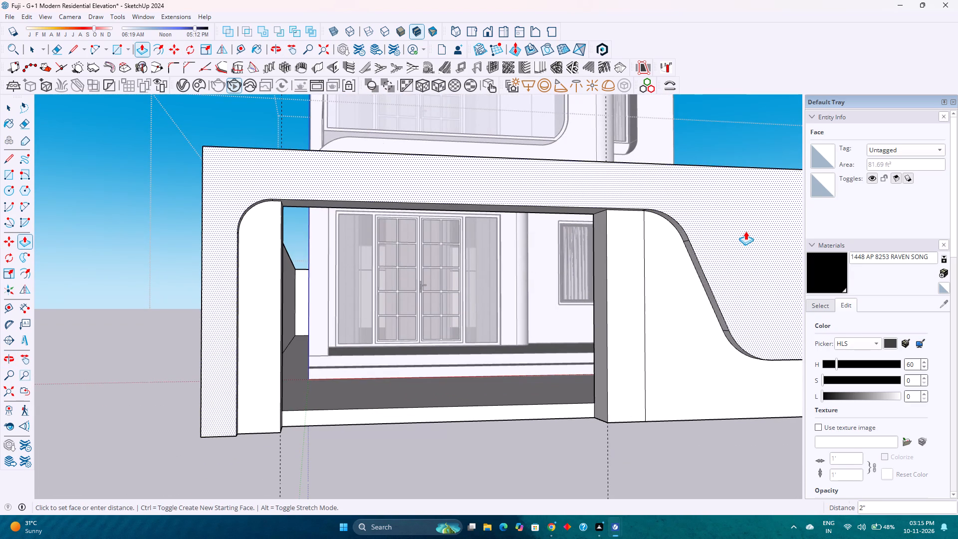
{"action": "key", "text": "3"}
{"action": "key", "text": "Return"}
Push/Pull the vertical strips on both sides of the gate opening outward by 2".
{"action": "scroll", "coordinate": [633, 272], "scroll_direction": "up", "scroll_amount": 3}
{"action": "left_click", "coordinate": [627, 274]}
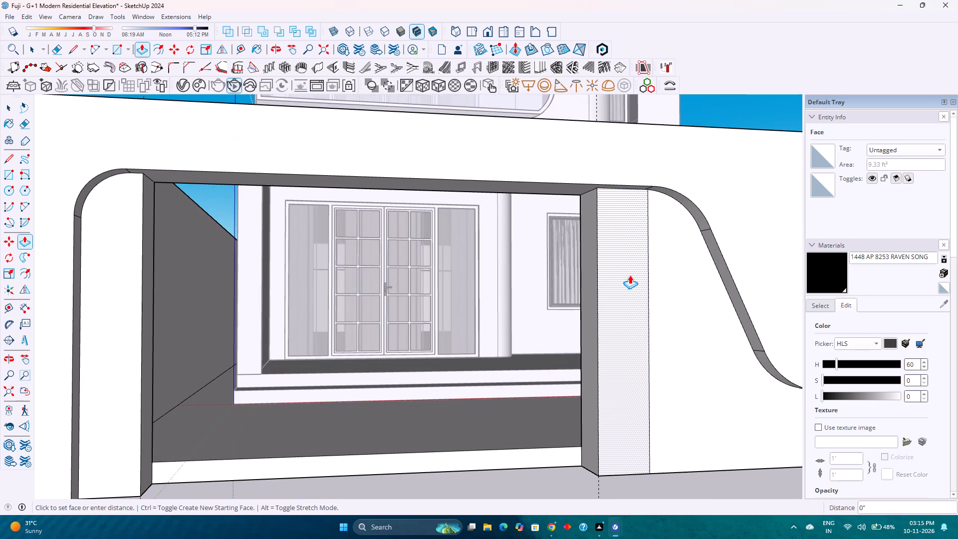
{"action": "key", "text": "2"}
{"action": "key", "text": "Return"}
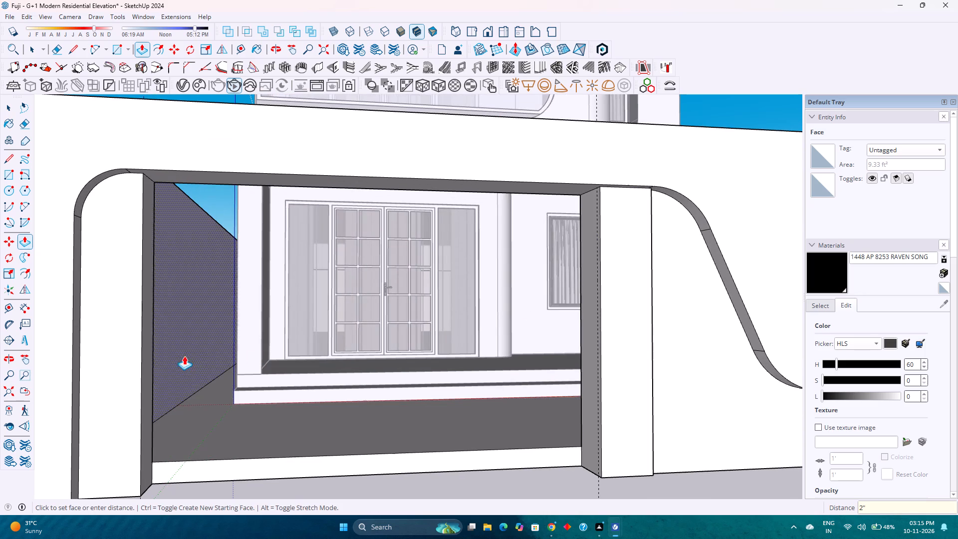
{"action": "double_click", "coordinate": [123, 341]}
{"action": "scroll", "coordinate": [123, 341], "scroll_direction": "down", "scroll_amount": 3}
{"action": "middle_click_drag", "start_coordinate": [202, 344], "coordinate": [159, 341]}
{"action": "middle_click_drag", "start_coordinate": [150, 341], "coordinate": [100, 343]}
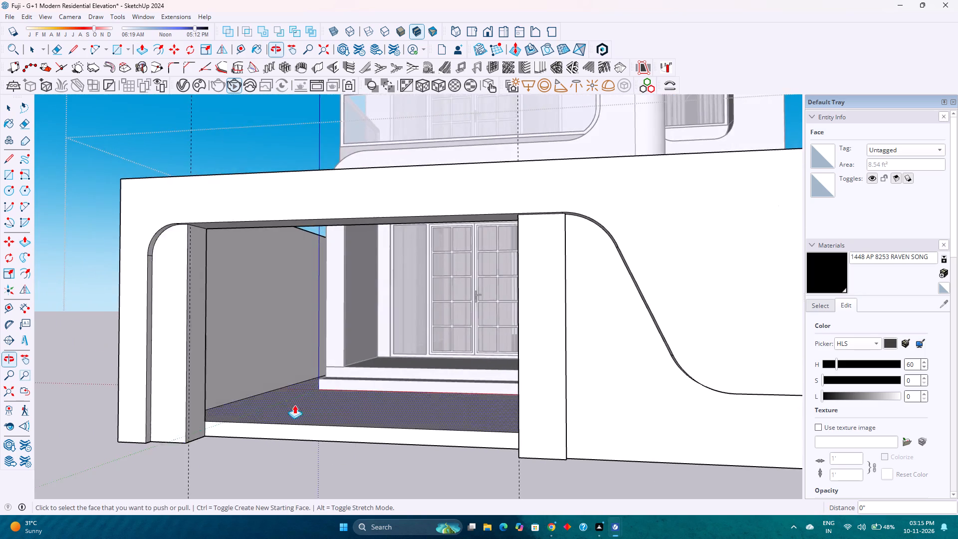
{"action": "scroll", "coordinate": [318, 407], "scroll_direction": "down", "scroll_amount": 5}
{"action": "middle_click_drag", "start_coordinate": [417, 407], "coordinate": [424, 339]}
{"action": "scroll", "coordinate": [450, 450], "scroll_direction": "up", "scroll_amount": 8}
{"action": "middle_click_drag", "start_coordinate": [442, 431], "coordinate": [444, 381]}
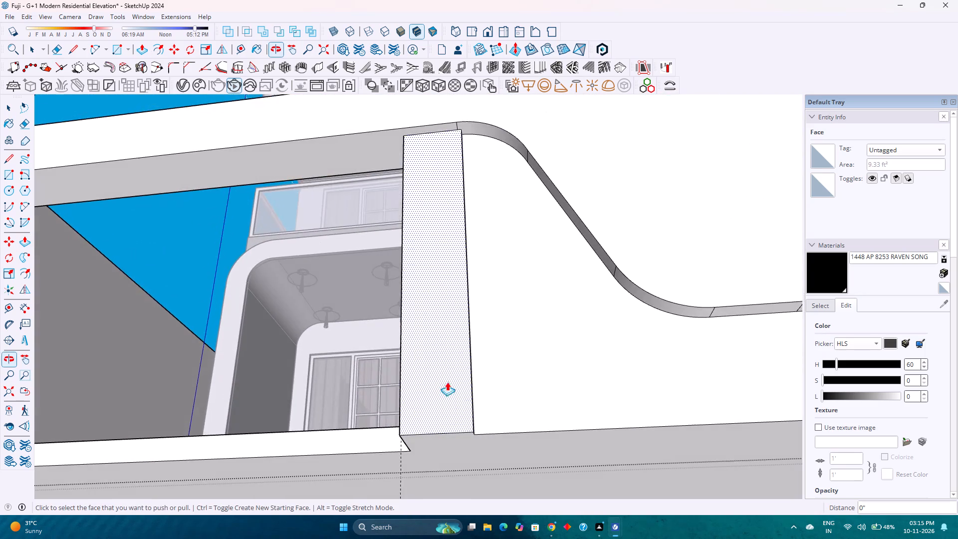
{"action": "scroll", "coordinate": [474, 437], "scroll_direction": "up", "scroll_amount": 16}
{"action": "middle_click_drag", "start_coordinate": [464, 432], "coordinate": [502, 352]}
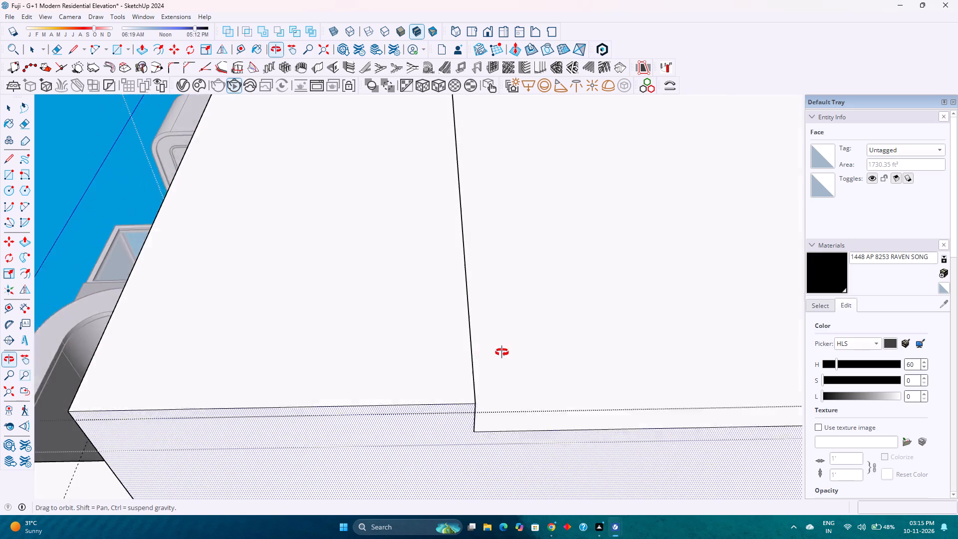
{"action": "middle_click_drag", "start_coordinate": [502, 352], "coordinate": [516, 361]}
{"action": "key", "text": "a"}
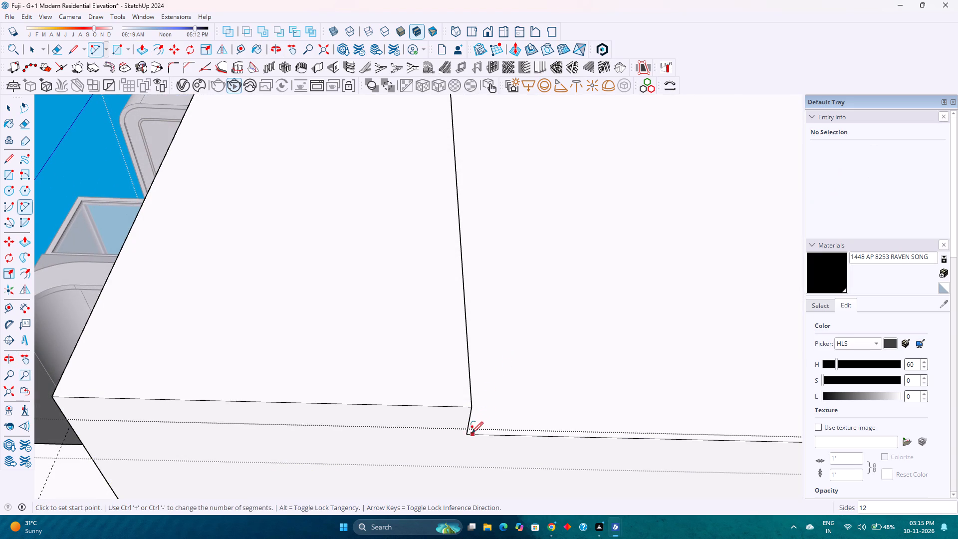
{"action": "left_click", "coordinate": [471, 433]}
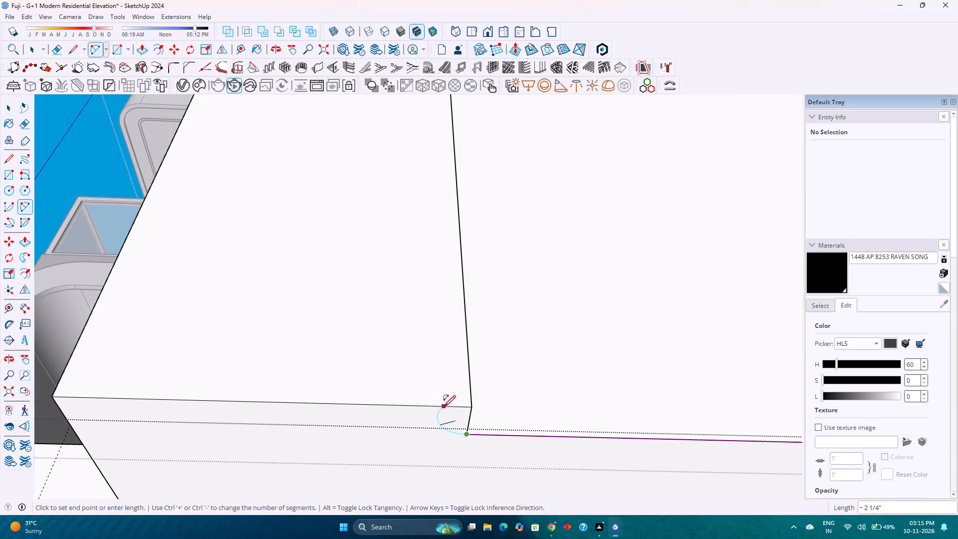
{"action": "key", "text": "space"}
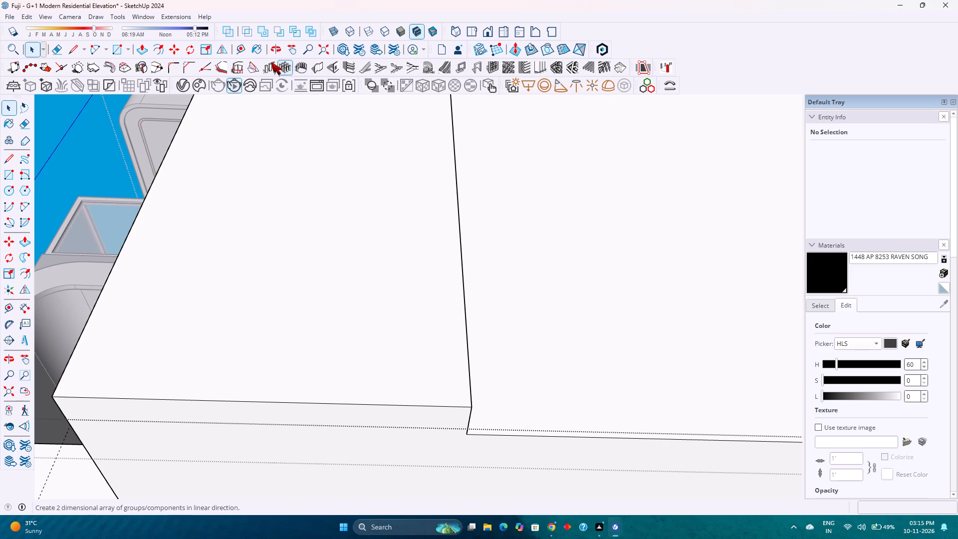
Place a guide 2" in from the short bottom edge where the raised strip steps back to the panel.
{"action": "left_click", "coordinate": [237, 44]}
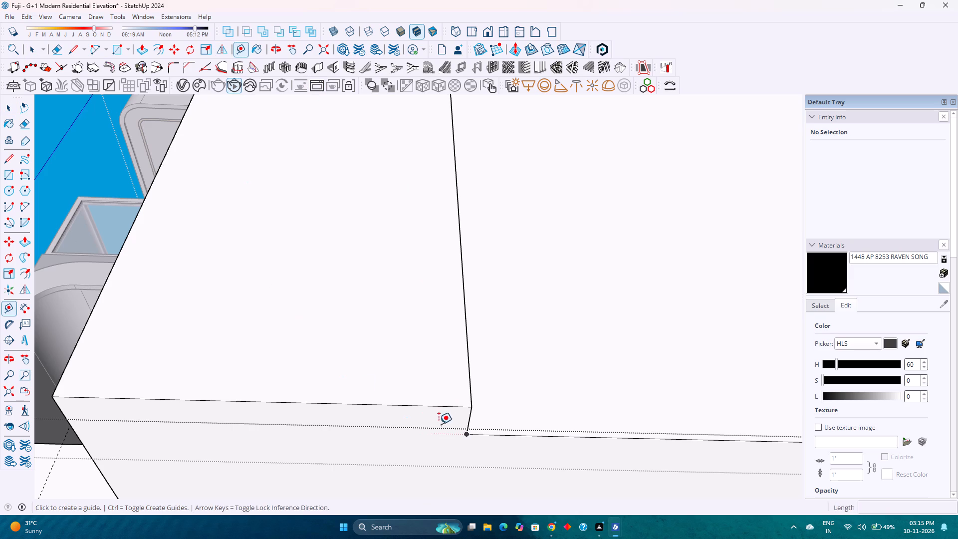
{"action": "left_click", "coordinate": [470, 419]}
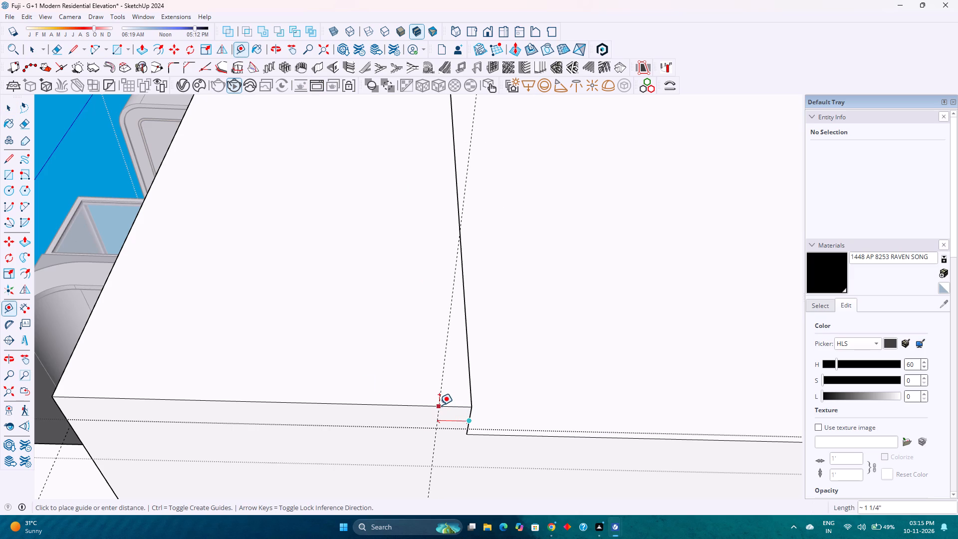
{"action": "key", "text": "3"}
{"action": "key", "text": "Return"}
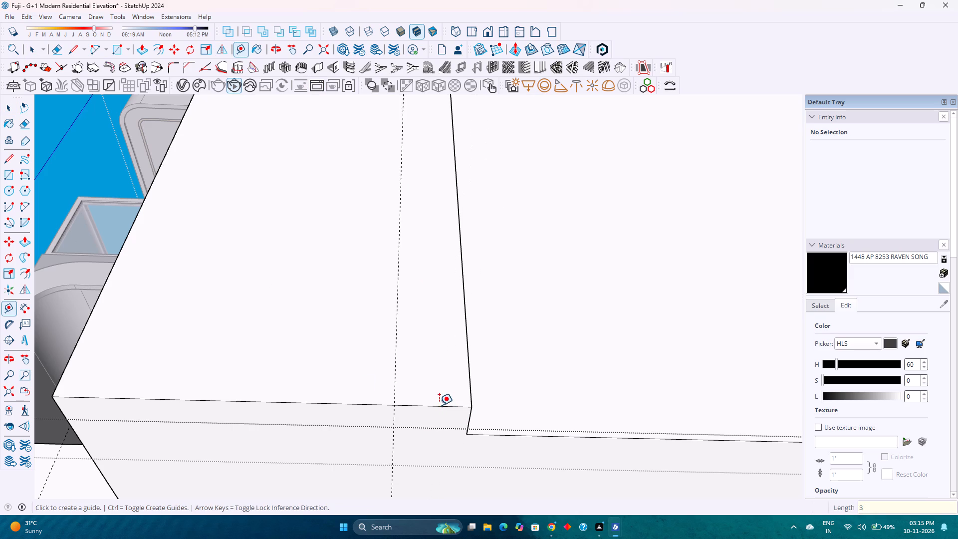
{"action": "key", "text": "2"}
{"action": "key", "text": "Return"}
{"action": "key", "text": "1"}
{"action": "key", "text": "Return"}
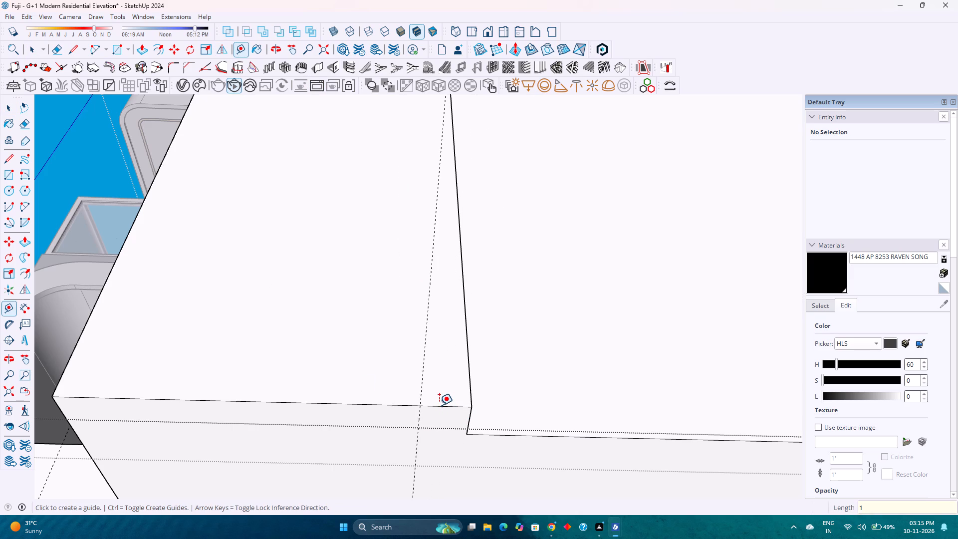
{"action": "scroll", "coordinate": [479, 445], "scroll_direction": "up", "scroll_amount": 1}
{"action": "middle_click_drag", "start_coordinate": [479, 445], "coordinate": [417, 416]}
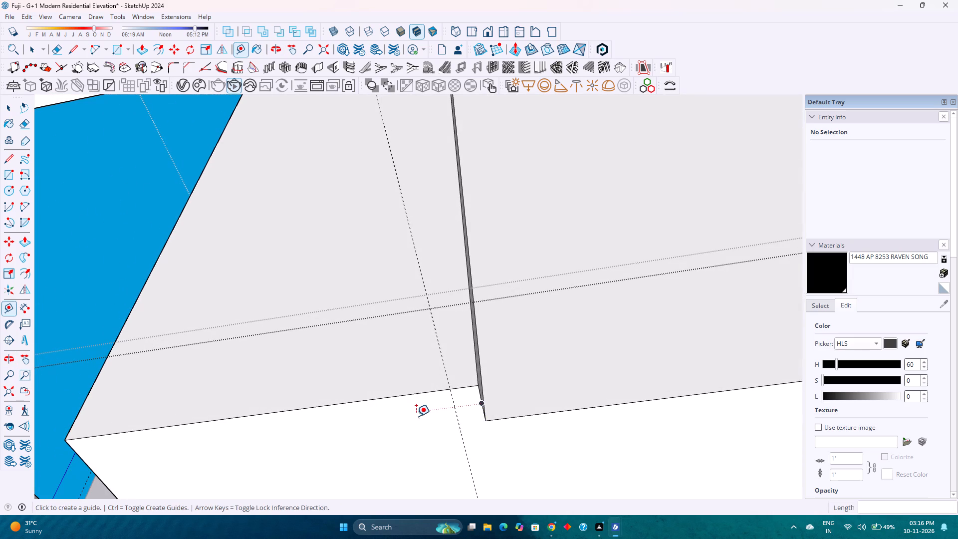
{"action": "key", "text": "2"}
{"action": "key", "text": "Return"}
Draw a 2" radius arc on the strip's underside from the guide to the inner corner at the panel.
{"action": "key", "text": "a"}
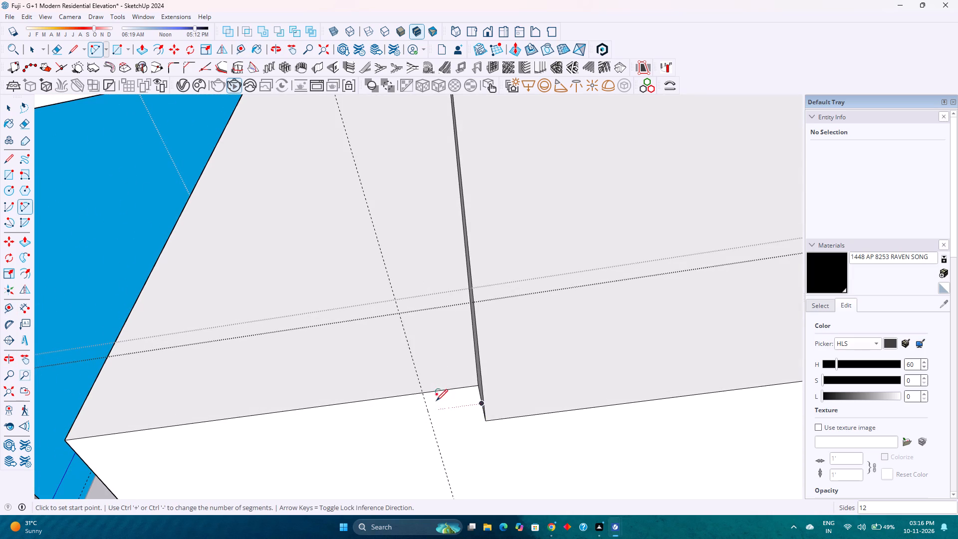
{"action": "left_click", "coordinate": [423, 392]}
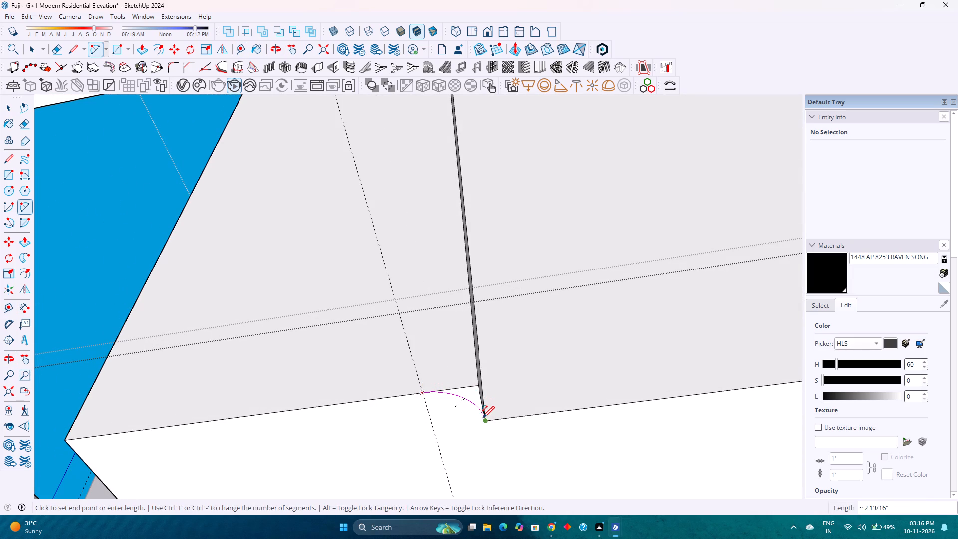
{"action": "double_click", "coordinate": [483, 418]}
{"action": "key", "text": "space"}
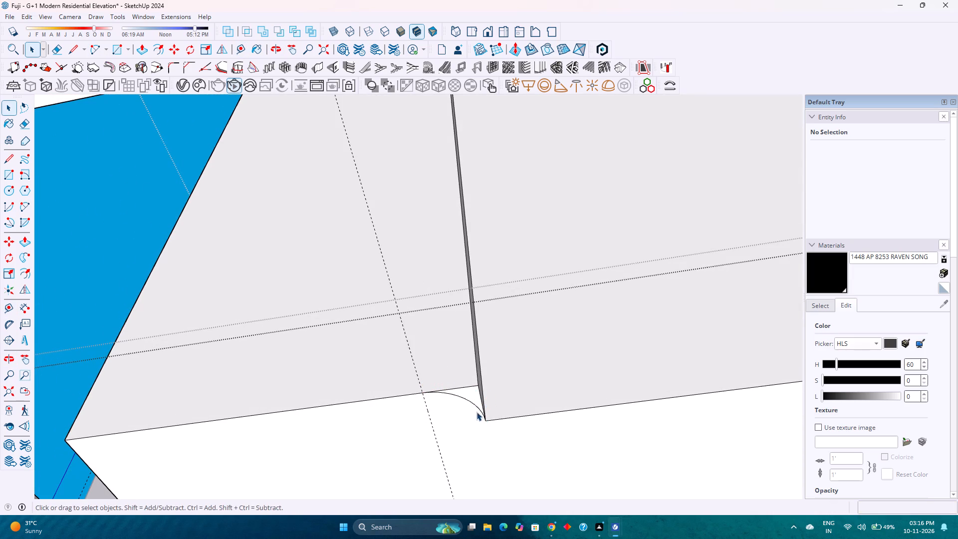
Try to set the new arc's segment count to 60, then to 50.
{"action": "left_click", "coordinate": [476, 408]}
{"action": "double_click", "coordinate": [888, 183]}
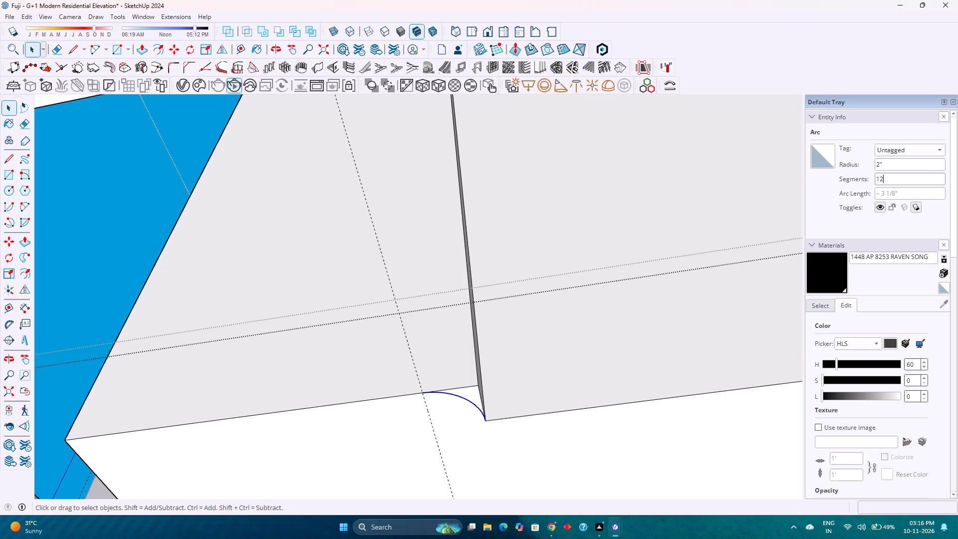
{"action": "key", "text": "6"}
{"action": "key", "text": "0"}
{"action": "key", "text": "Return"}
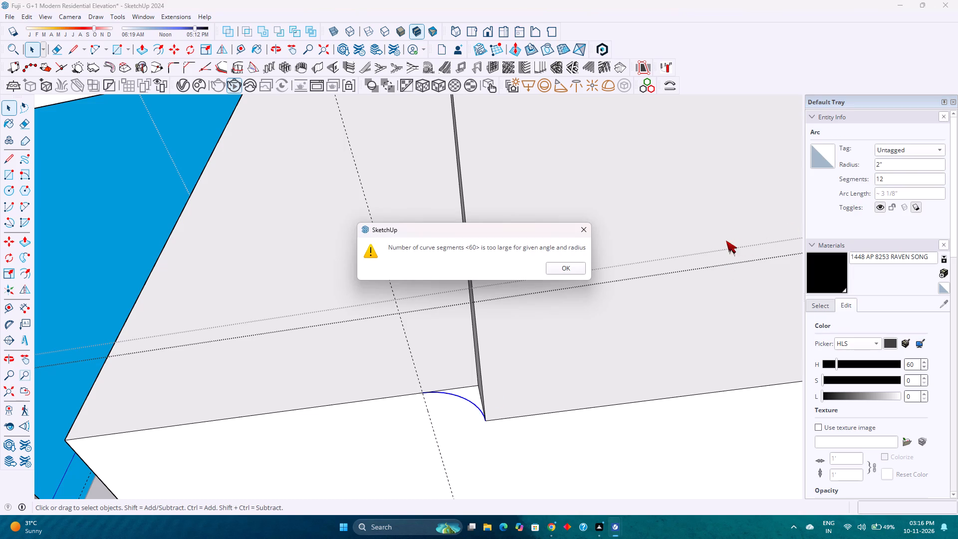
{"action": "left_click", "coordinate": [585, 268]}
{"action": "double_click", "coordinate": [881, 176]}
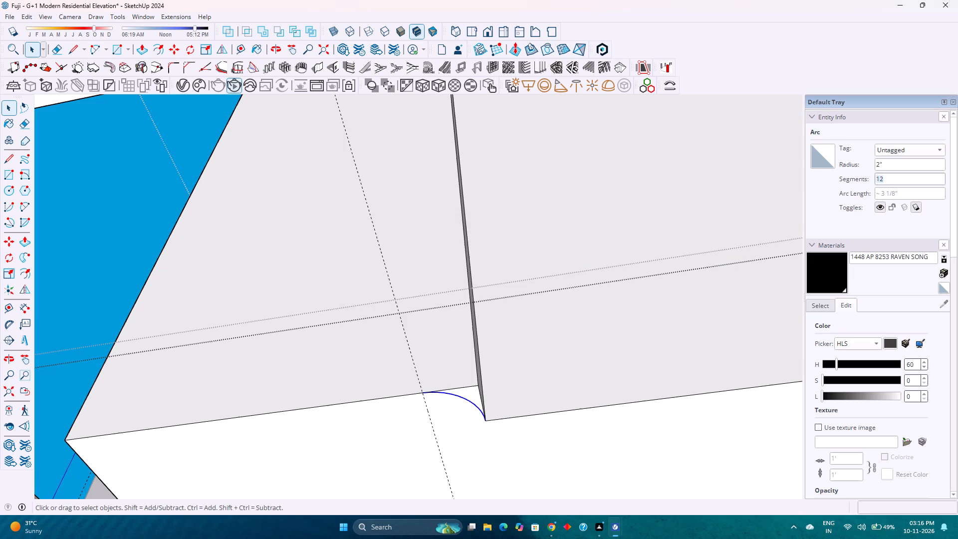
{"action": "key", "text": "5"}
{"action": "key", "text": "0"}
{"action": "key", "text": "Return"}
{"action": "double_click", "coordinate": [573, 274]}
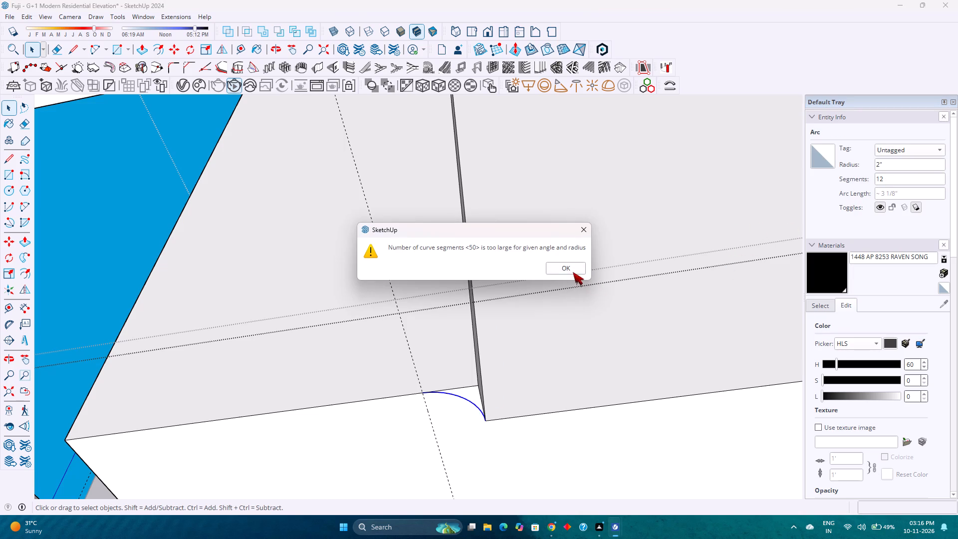
Set the arc's segment count to 40.
{"action": "double_click", "coordinate": [893, 184]}
{"action": "key", "text": "4"}
{"action": "key", "text": "0"}
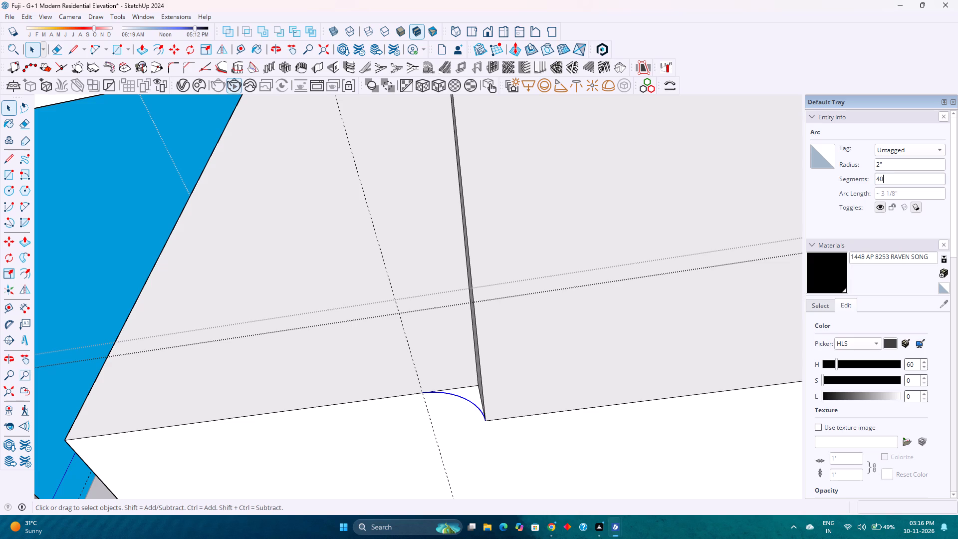
{"action": "key", "text": "Return"}
Round the strip's vertical front edge with Follow Me, using the small corner face outside the arc as the profile.
{"action": "left_click", "coordinate": [474, 333]}
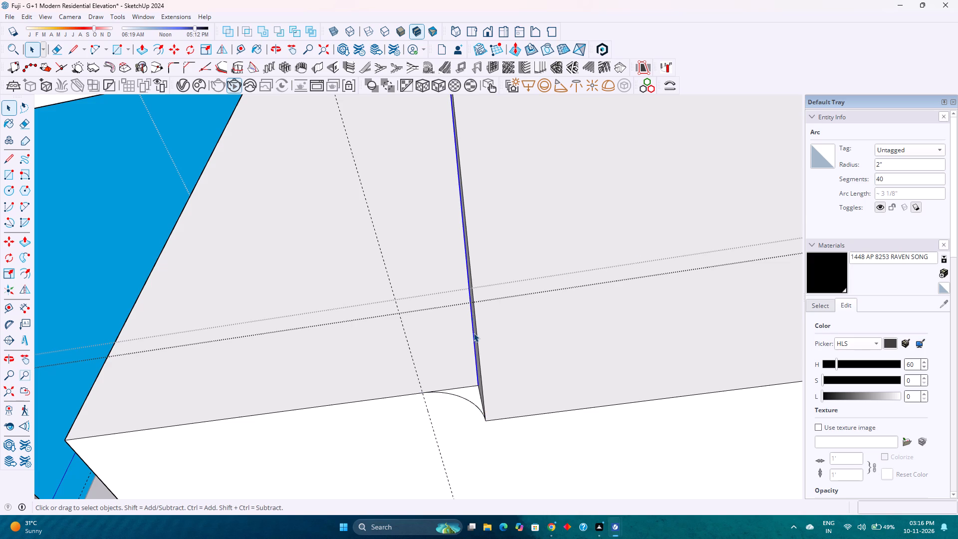
{"action": "left_click", "coordinate": [28, 258]}
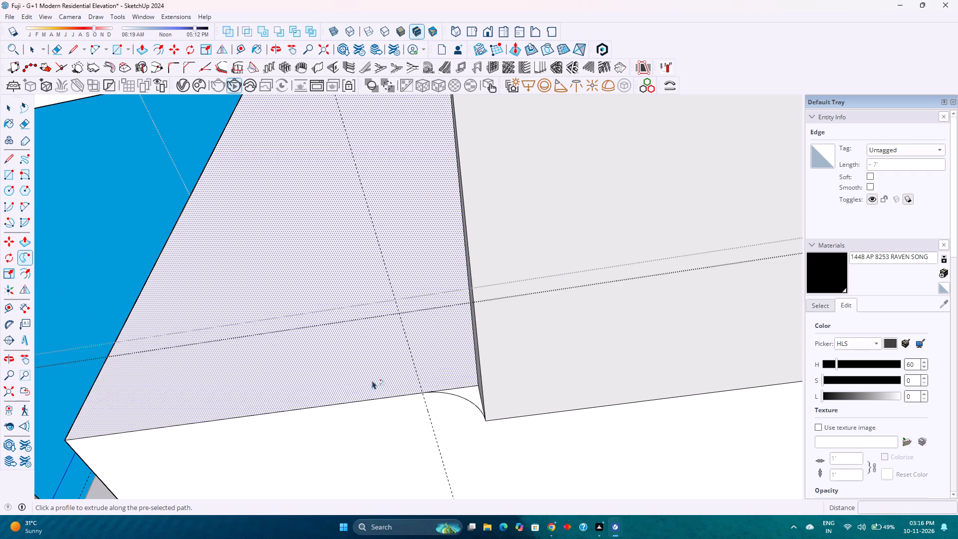
{"action": "left_click", "coordinate": [472, 392]}
{"action": "scroll", "coordinate": [436, 332], "scroll_direction": "down", "scroll_amount": 3}
{"action": "middle_click_drag", "start_coordinate": [436, 332], "coordinate": [483, 401]}
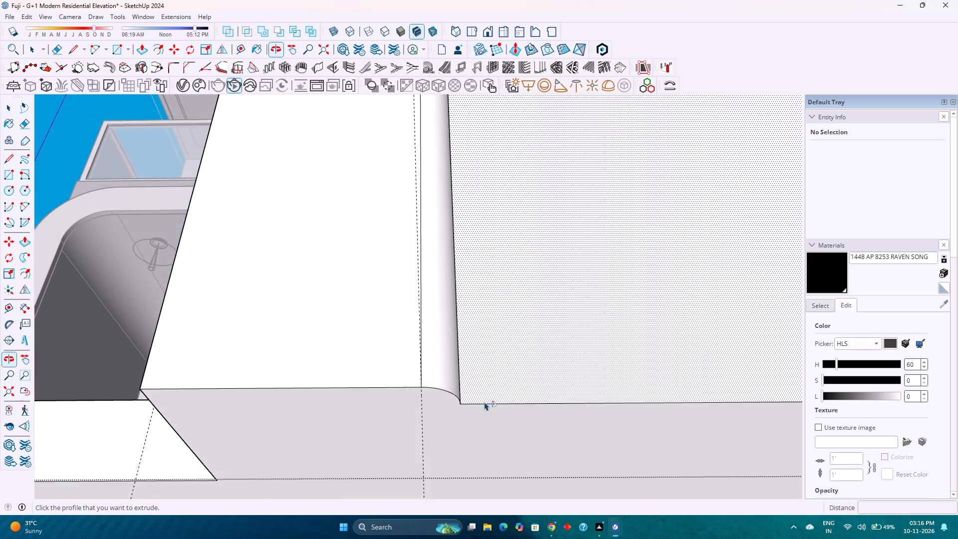
{"action": "scroll", "coordinate": [484, 401], "scroll_direction": "down", "scroll_amount": 20}
{"action": "key", "text": "space"}
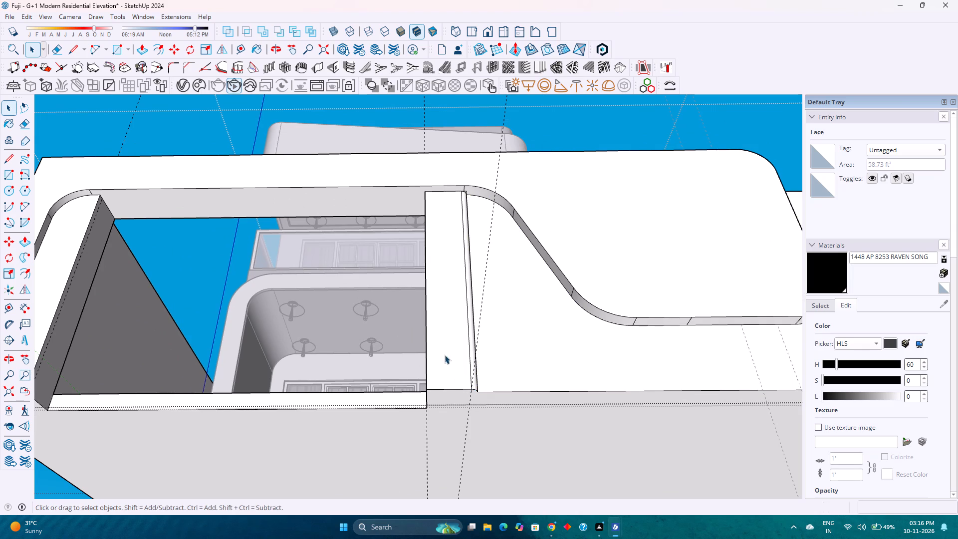
Delete the leftover triangular face at the top of the rounded strip edge, under the curved band.
{"action": "scroll", "coordinate": [429, 196], "scroll_direction": "up", "scroll_amount": 17}
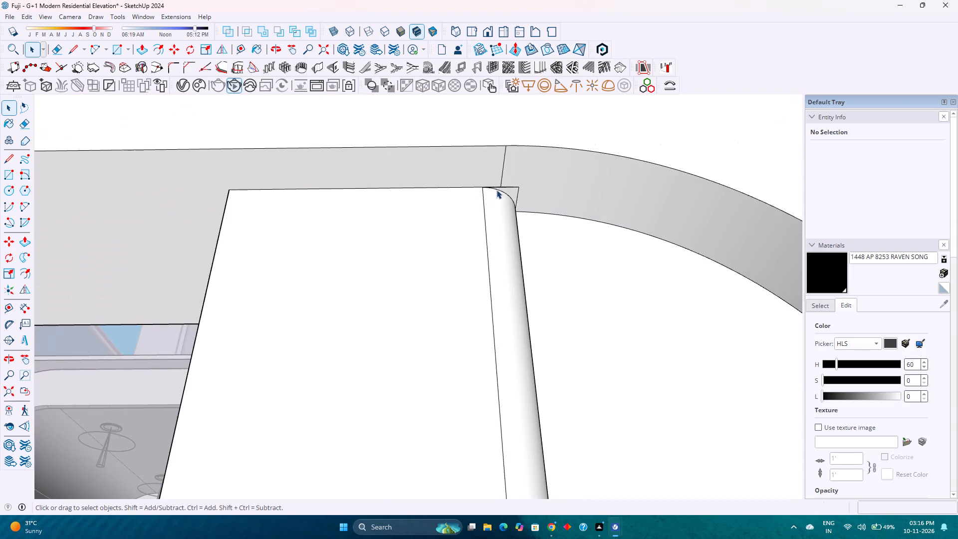
{"action": "scroll", "coordinate": [496, 190], "scroll_direction": "up", "scroll_amount": 10}
{"action": "middle_click_drag", "start_coordinate": [503, 189], "coordinate": [505, 299]}
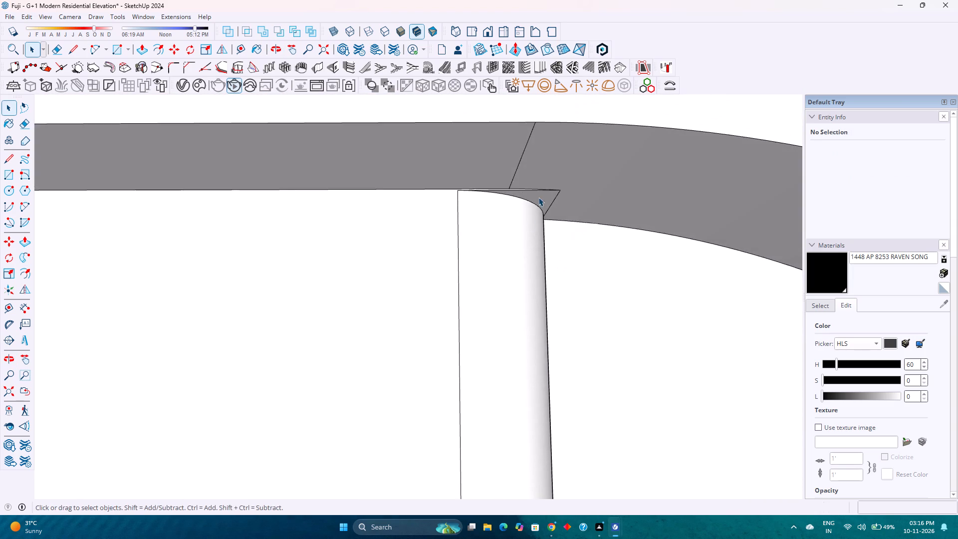
{"action": "scroll", "coordinate": [538, 197], "scroll_direction": "up", "scroll_amount": 7}
{"action": "left_click", "coordinate": [530, 196]}
{"action": "scroll", "coordinate": [530, 196], "scroll_direction": "up", "scroll_amount": 6}
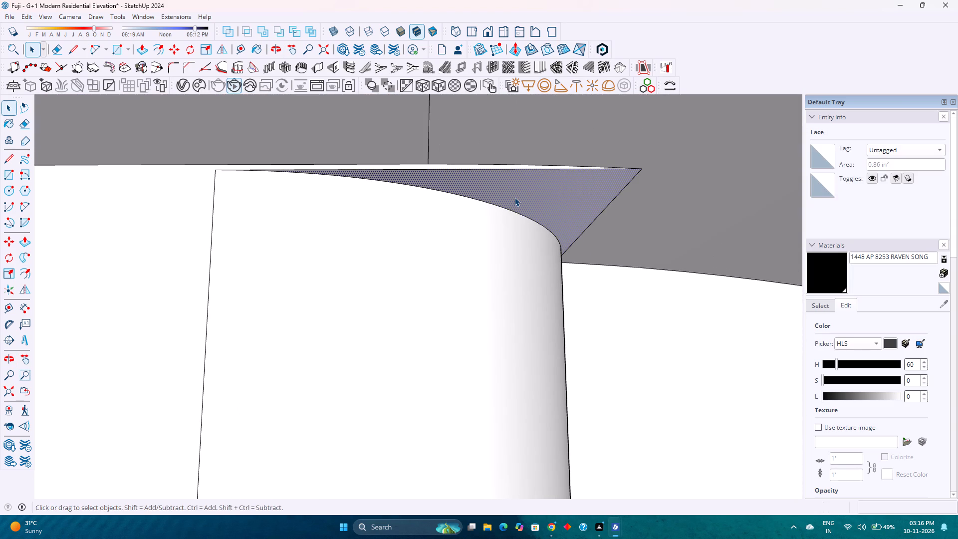
{"action": "key", "text": "Delete"}
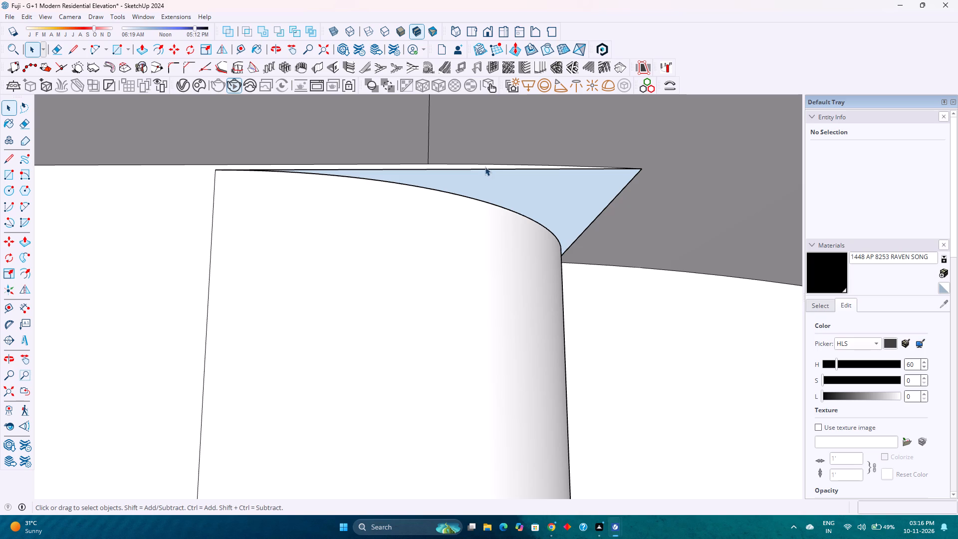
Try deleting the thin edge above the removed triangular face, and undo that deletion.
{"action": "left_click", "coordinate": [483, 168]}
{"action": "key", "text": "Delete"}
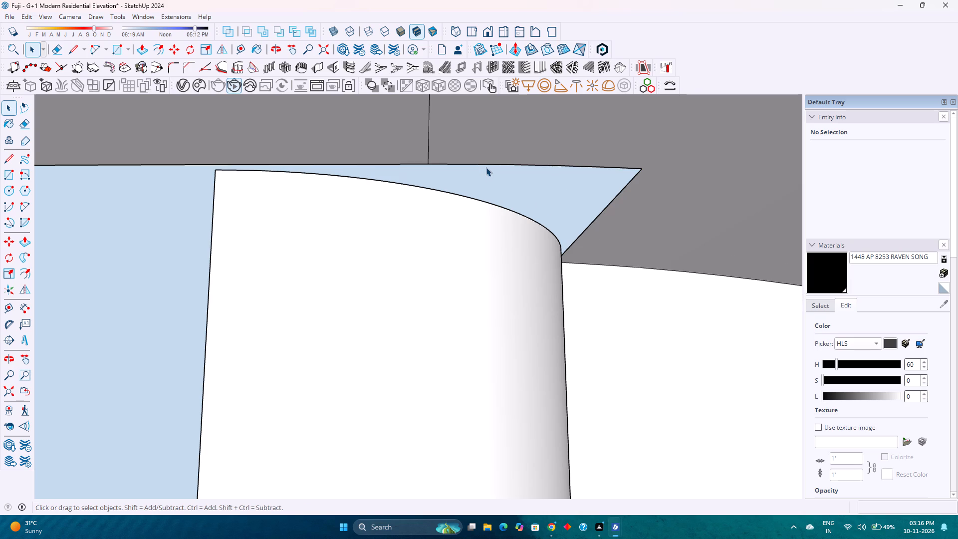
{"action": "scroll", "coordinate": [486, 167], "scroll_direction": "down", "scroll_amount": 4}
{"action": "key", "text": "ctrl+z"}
Reverse the blue back-side face exposed in the gap at the top of the rounded strip edge.
{"action": "scroll", "coordinate": [462, 183], "scroll_direction": "down", "scroll_amount": 3}
{"action": "scroll", "coordinate": [462, 185], "scroll_direction": "down", "scroll_amount": 18}
{"action": "middle_click_drag", "start_coordinate": [463, 184], "coordinate": [562, 127]}
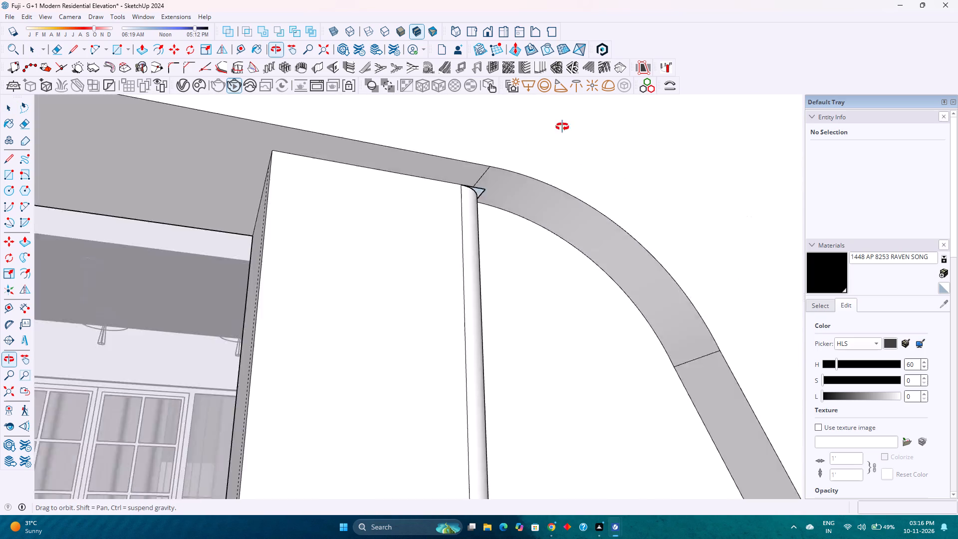
{"action": "middle_click_drag", "start_coordinate": [562, 127], "coordinate": [536, 151]}
{"action": "scroll", "coordinate": [502, 208], "scroll_direction": "up", "scroll_amount": 13}
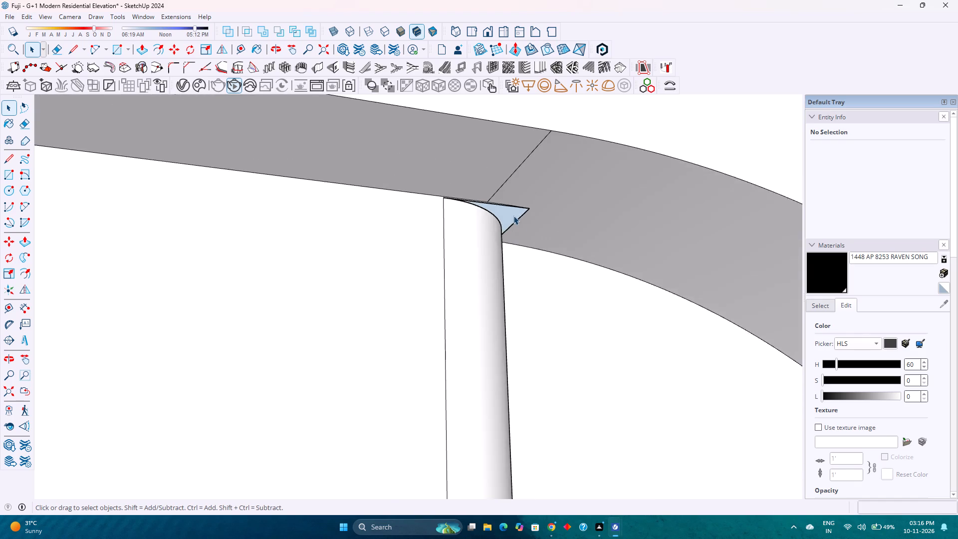
{"action": "scroll", "coordinate": [513, 216], "scroll_direction": "up", "scroll_amount": 9}
{"action": "scroll", "coordinate": [500, 211], "scroll_direction": "down", "scroll_amount": 4}
{"action": "left_click", "coordinate": [500, 214]}
{"action": "right_click", "coordinate": [500, 215]}
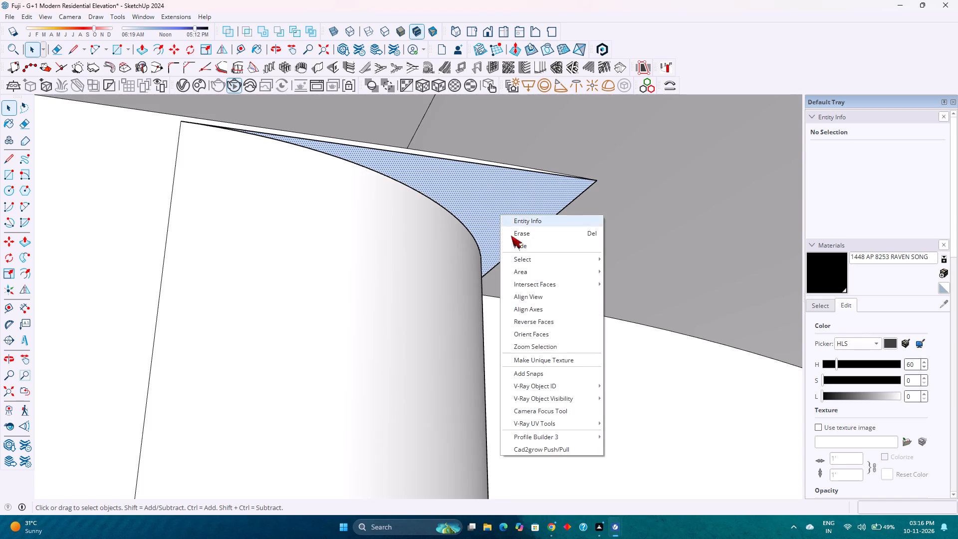
{"action": "left_click", "coordinate": [535, 324]}
{"action": "scroll", "coordinate": [424, 250], "scroll_direction": "down", "scroll_amount": 8}
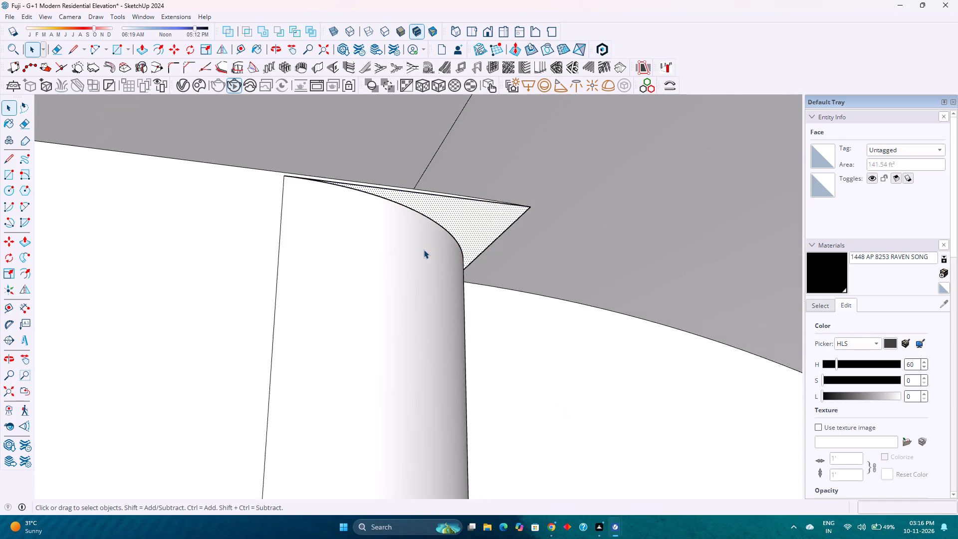
Inspect the rounded strip edge, the boundary wall and the strips on both sides of the gate opening from several angles.
{"action": "scroll", "coordinate": [424, 250], "scroll_direction": "down", "scroll_amount": 6}
{"action": "scroll", "coordinate": [350, 184], "scroll_direction": "up", "scroll_amount": 3}
{"action": "scroll", "coordinate": [358, 201], "scroll_direction": "down", "scroll_amount": 8}
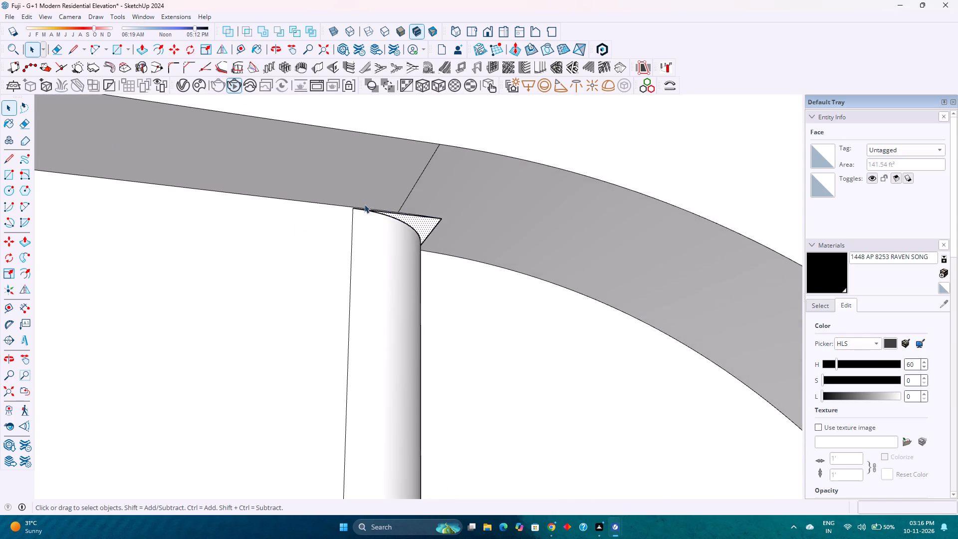
{"action": "scroll", "coordinate": [364, 204], "scroll_direction": "down", "scroll_amount": 20}
{"action": "middle_click_drag", "start_coordinate": [423, 204], "coordinate": [398, 284]}
{"action": "scroll", "coordinate": [399, 284], "scroll_direction": "down", "scroll_amount": 6}
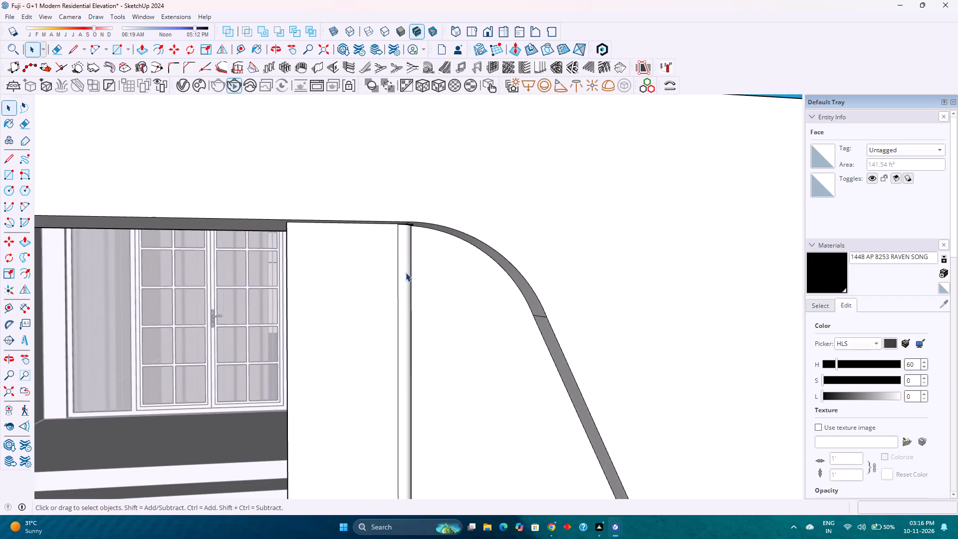
{"action": "scroll", "coordinate": [406, 272], "scroll_direction": "down", "scroll_amount": 16}
{"action": "middle_click_drag", "start_coordinate": [403, 316], "coordinate": [305, 336]}
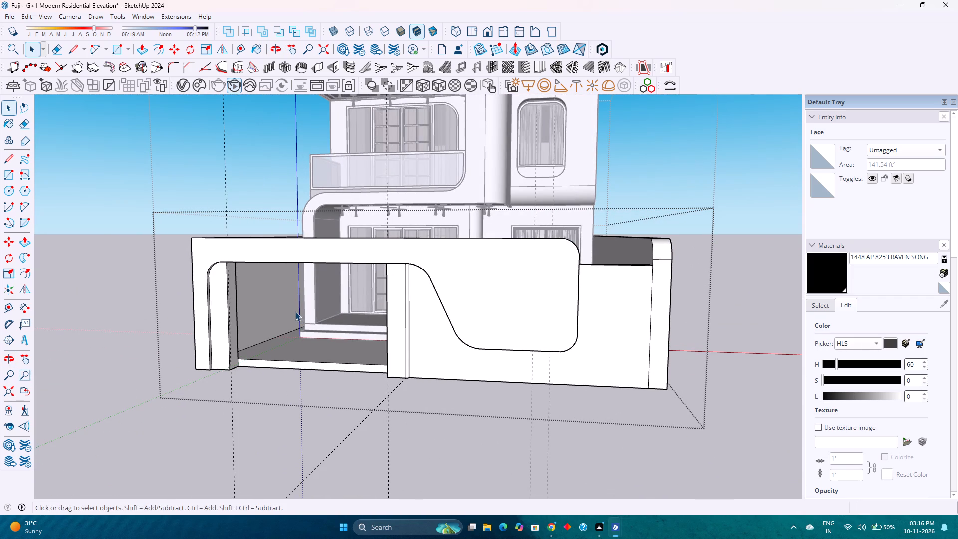
{"action": "scroll", "coordinate": [295, 312], "scroll_direction": "down", "scroll_amount": 5}
{"action": "scroll", "coordinate": [301, 331], "scroll_direction": "up", "scroll_amount": 5}
{"action": "middle_click_drag", "start_coordinate": [314, 343], "coordinate": [523, 390]}
{"action": "scroll", "coordinate": [372, 379], "scroll_direction": "up", "scroll_amount": 14}
{"action": "middle_click", "coordinate": [385, 360]}
{"action": "middle_click_drag", "start_coordinate": [385, 360], "coordinate": [425, 288]}
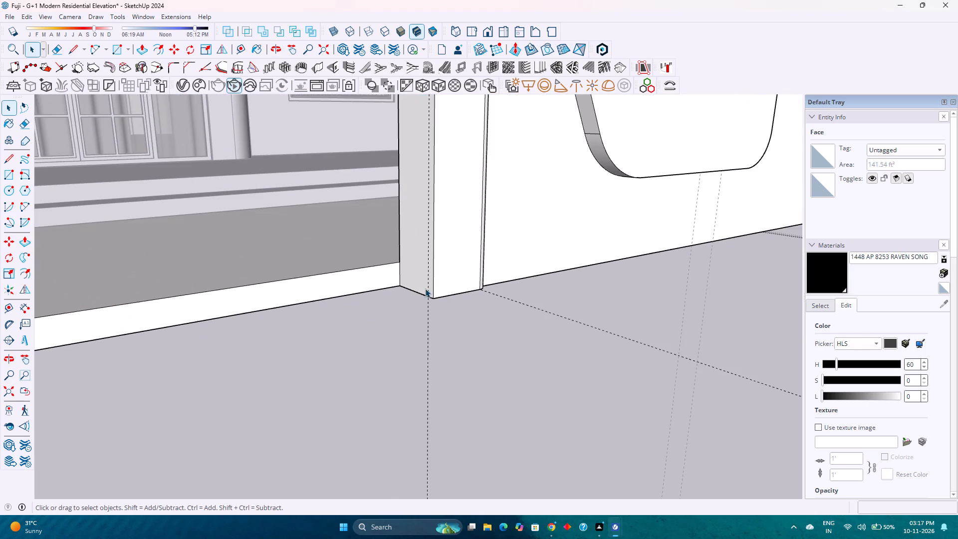
{"action": "middle_click_drag", "start_coordinate": [425, 288], "coordinate": [433, 279]}
{"action": "middle_click", "coordinate": [433, 279]}
{"action": "scroll", "coordinate": [435, 279], "scroll_direction": "down", "scroll_amount": 13}
{"action": "middle_click_drag", "start_coordinate": [436, 280], "coordinate": [563, 374]}
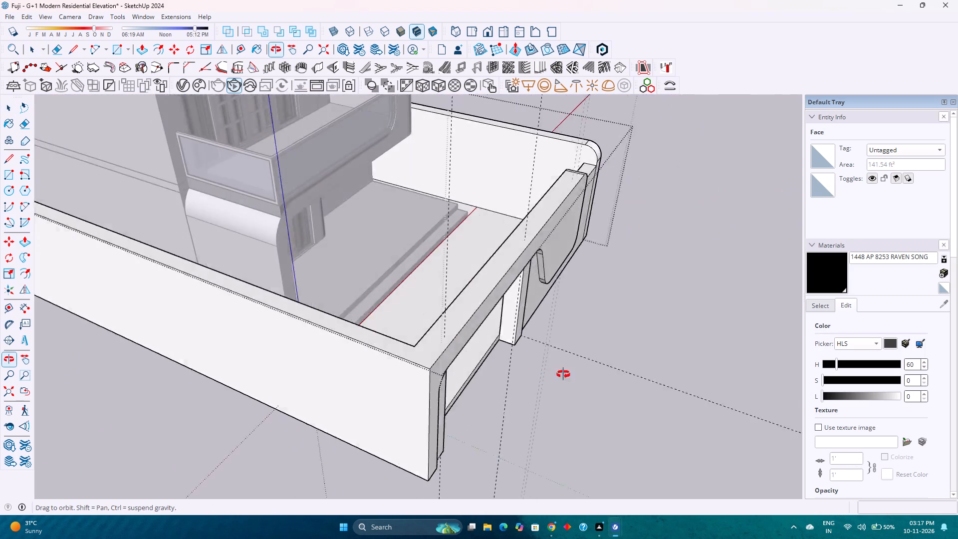
{"action": "middle_click_drag", "start_coordinate": [563, 374], "coordinate": [168, 194]}
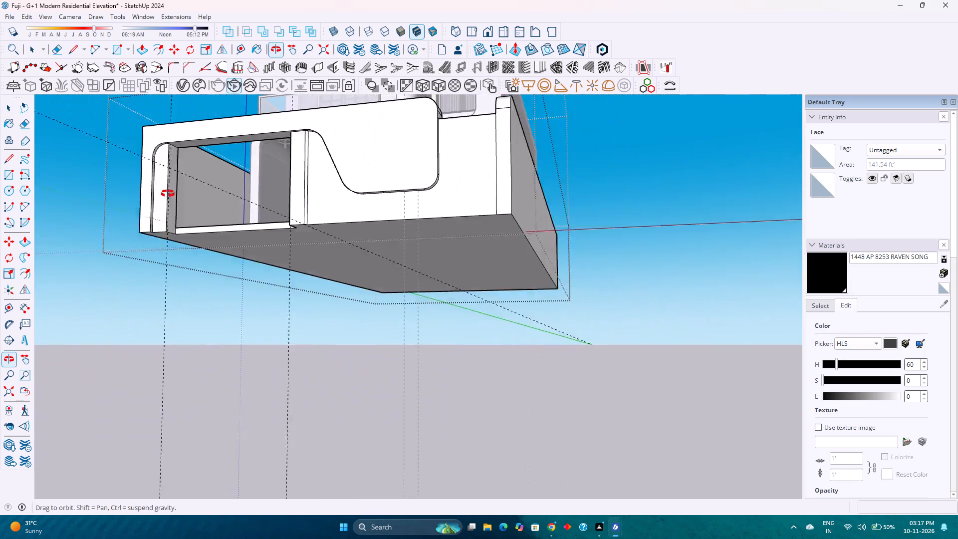
{"action": "middle_click_drag", "start_coordinate": [168, 194], "coordinate": [138, 195]}
{"action": "scroll", "coordinate": [145, 284], "scroll_direction": "up", "scroll_amount": 3}
{"action": "scroll", "coordinate": [160, 231], "scroll_direction": "up", "scroll_amount": 3}
{"action": "middle_click", "coordinate": [182, 222]}
{"action": "middle_click_drag", "start_coordinate": [182, 222], "coordinate": [211, 193]}
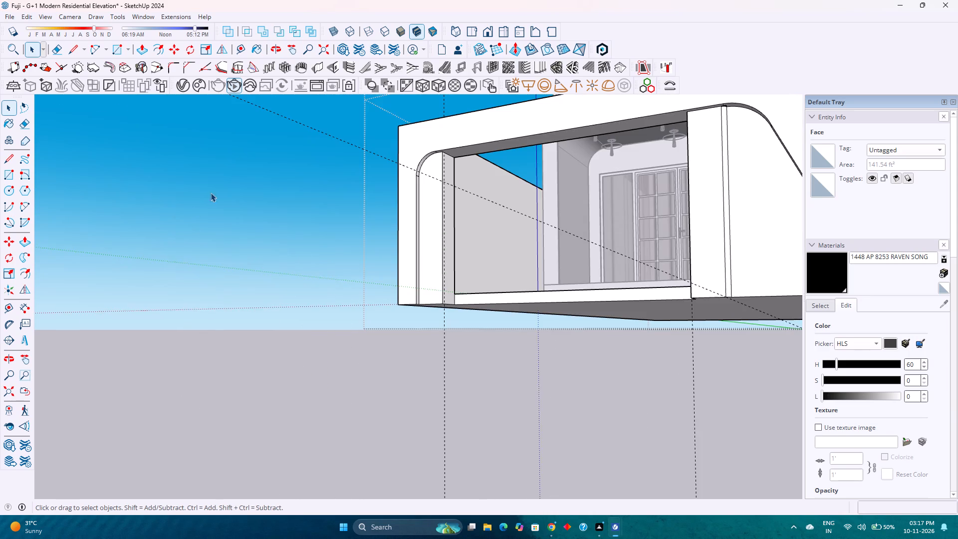
{"action": "middle_click_drag", "start_coordinate": [211, 193], "coordinate": [210, 193]}
{"action": "scroll", "coordinate": [220, 195], "scroll_direction": "down", "scroll_amount": 3}
{"action": "scroll", "coordinate": [385, 177], "scroll_direction": "up", "scroll_amount": 4}
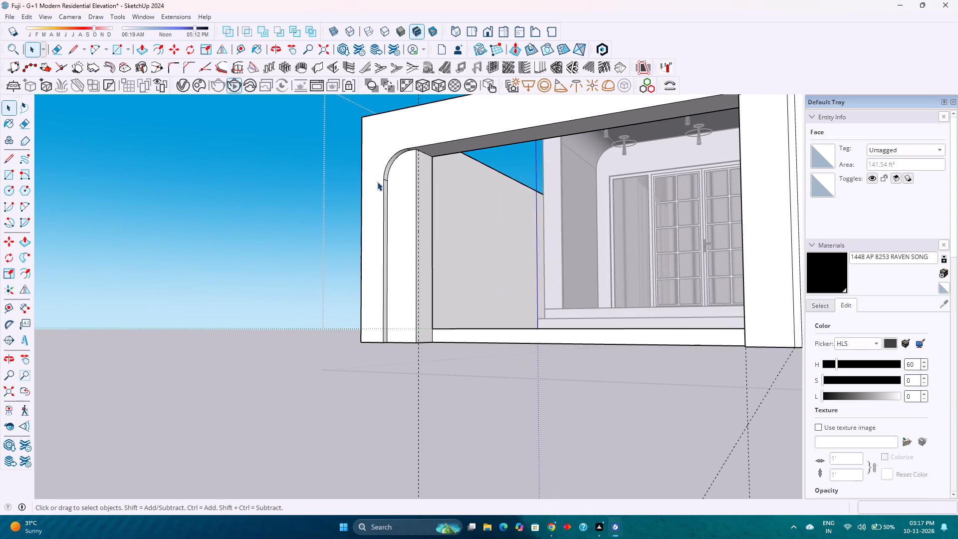
{"action": "scroll", "coordinate": [377, 182], "scroll_direction": "down", "scroll_amount": 3}
{"action": "middle_click_drag", "start_coordinate": [384, 186], "coordinate": [276, 252], "text": "shift"}
{"action": "scroll", "coordinate": [276, 252], "scroll_direction": "down", "scroll_amount": 3}
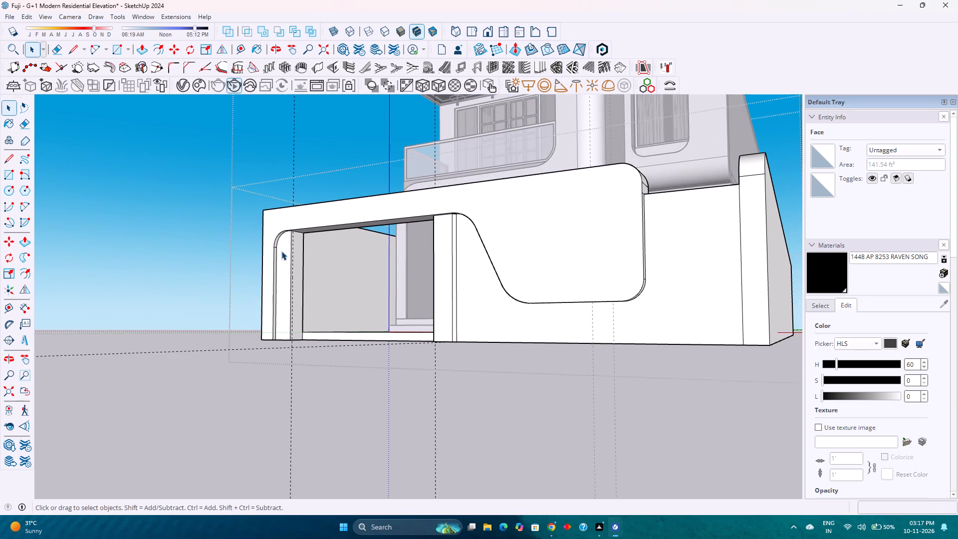
{"action": "middle_click_drag", "start_coordinate": [281, 251], "coordinate": [402, 264]}
Place a guide 2" in from the gate-side edge on the underside of the left raised strip.
{"action": "scroll", "coordinate": [367, 325], "scroll_direction": "up", "scroll_amount": 3}
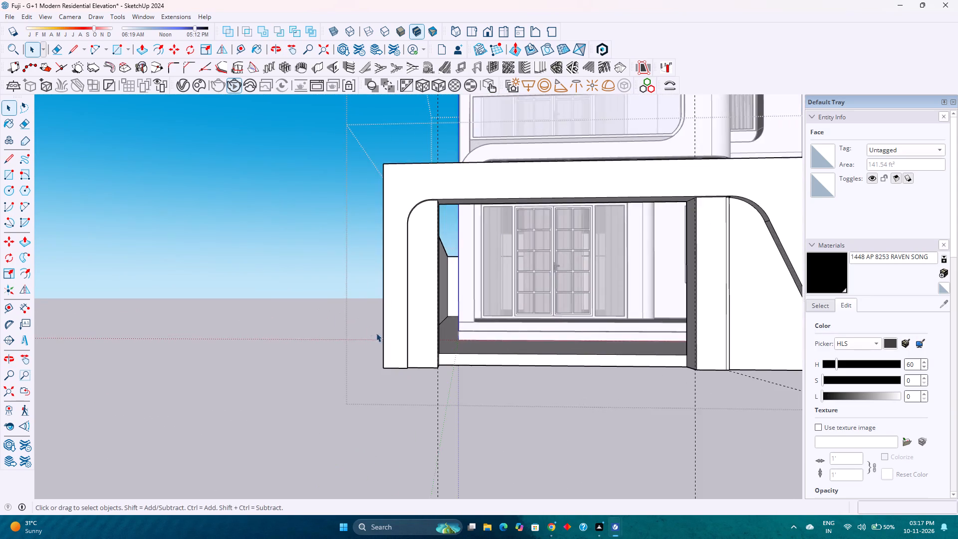
{"action": "scroll", "coordinate": [392, 343], "scroll_direction": "up", "scroll_amount": 5}
{"action": "middle_click_drag", "start_coordinate": [390, 344], "coordinate": [348, 345], "text": "shift"}
{"action": "scroll", "coordinate": [344, 346], "scroll_direction": "down", "scroll_amount": 4}
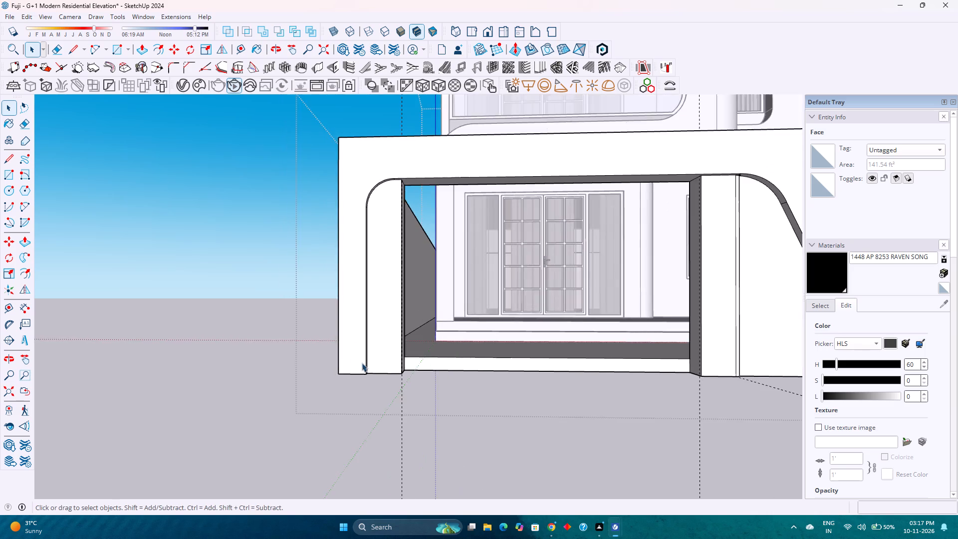
{"action": "scroll", "coordinate": [418, 366], "scroll_direction": "up", "scroll_amount": 1}
{"action": "middle_click", "coordinate": [419, 365]}
{"action": "middle_click_drag", "start_coordinate": [417, 365], "coordinate": [397, 229]}
{"action": "middle_click", "coordinate": [397, 229]}
{"action": "scroll", "coordinate": [399, 359], "scroll_direction": "up", "scroll_amount": 13}
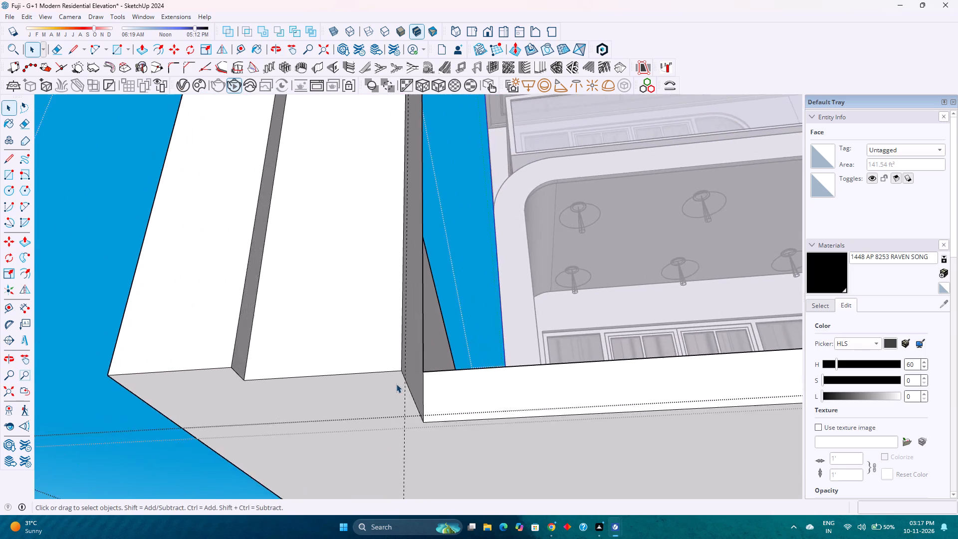
{"action": "scroll", "coordinate": [396, 384], "scroll_direction": "up", "scroll_amount": 3}
{"action": "middle_click_drag", "start_coordinate": [394, 384], "coordinate": [419, 274]}
{"action": "scroll", "coordinate": [393, 292], "scroll_direction": "up", "scroll_amount": 3}
{"action": "middle_click_drag", "start_coordinate": [395, 356], "coordinate": [343, 250]}
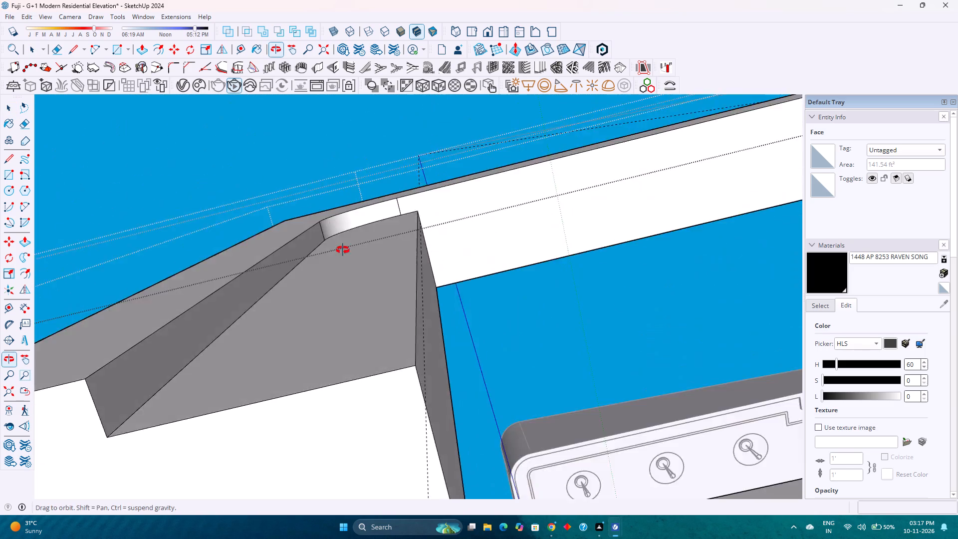
{"action": "middle_click_drag", "start_coordinate": [343, 250], "coordinate": [304, 242]}
{"action": "middle_click", "coordinate": [304, 242]}
{"action": "scroll", "coordinate": [304, 242], "scroll_direction": "up", "scroll_amount": 1}
{"action": "left_click", "coordinate": [235, 47]}
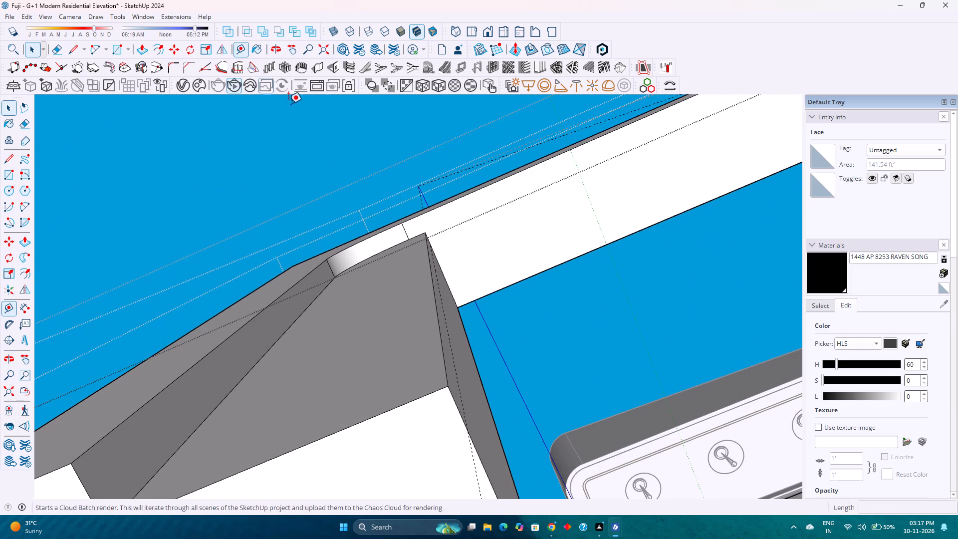
{"action": "left_click", "coordinate": [460, 406]}
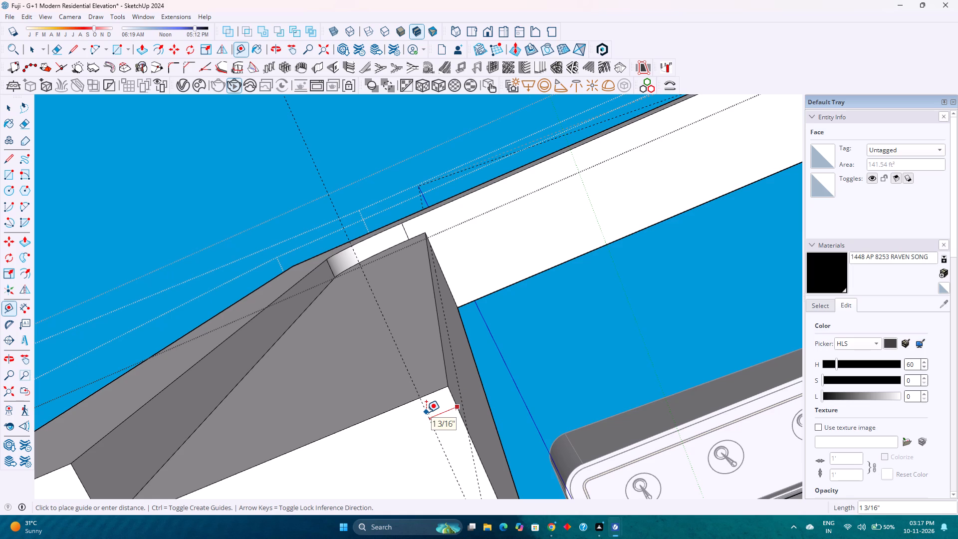
{"action": "key", "text": "2"}
{"action": "key", "text": "Return"}
Draw a 2" radius tangent arc across the left strip's bottom corner from the guide and set it to 40 segments.
{"action": "key", "text": "a"}
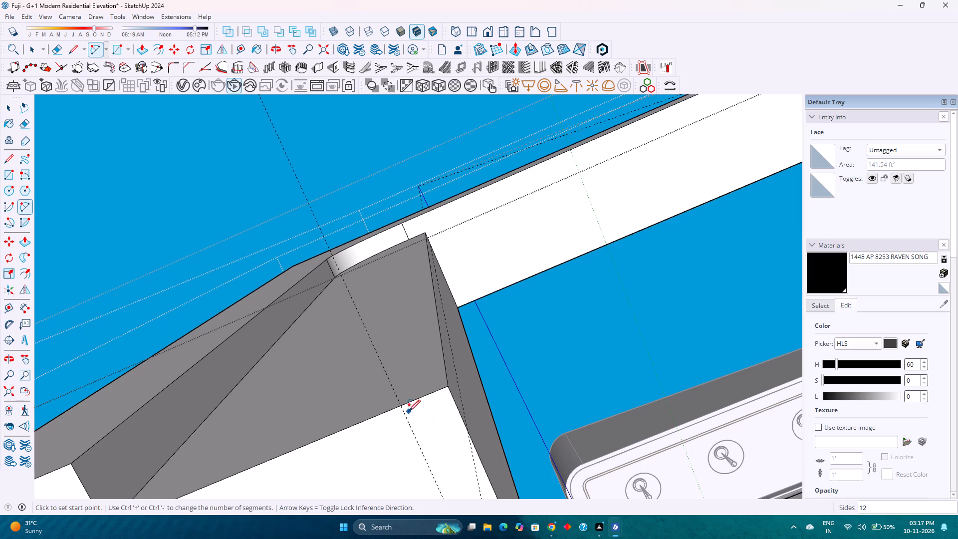
{"action": "left_click", "coordinate": [403, 406]}
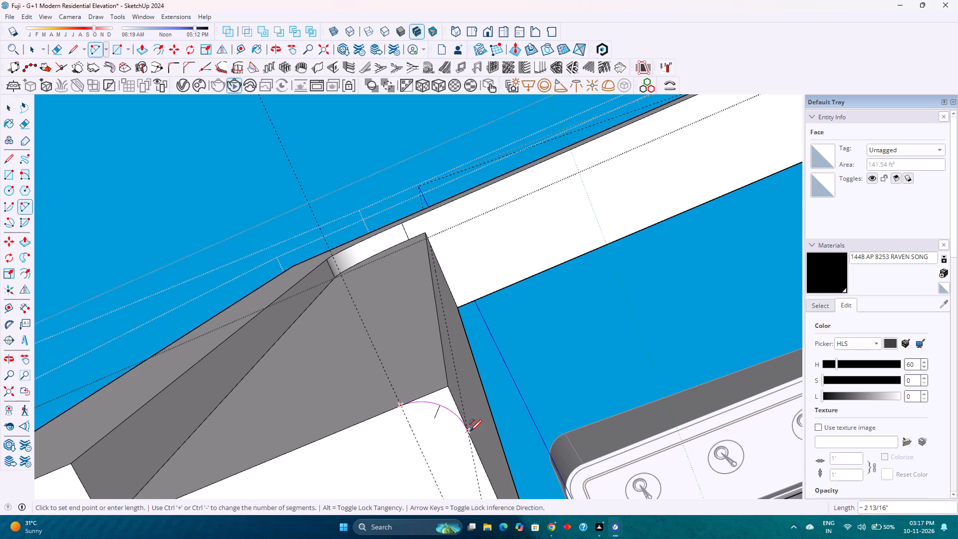
{"action": "left_click", "coordinate": [470, 431]}
{"action": "left_click", "coordinate": [470, 431]}
{"action": "key", "text": "space"}
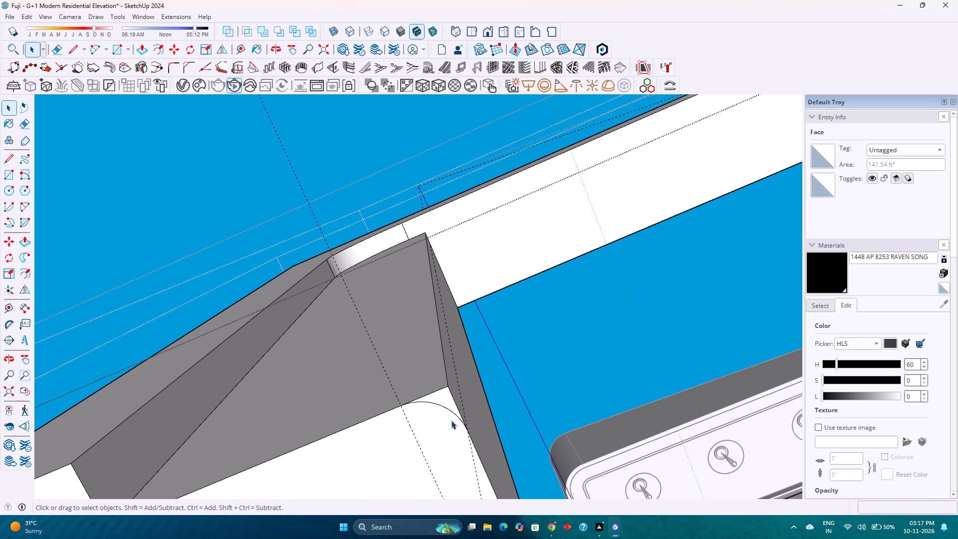
{"action": "left_click", "coordinate": [441, 406]}
{"action": "double_click", "coordinate": [893, 183]}
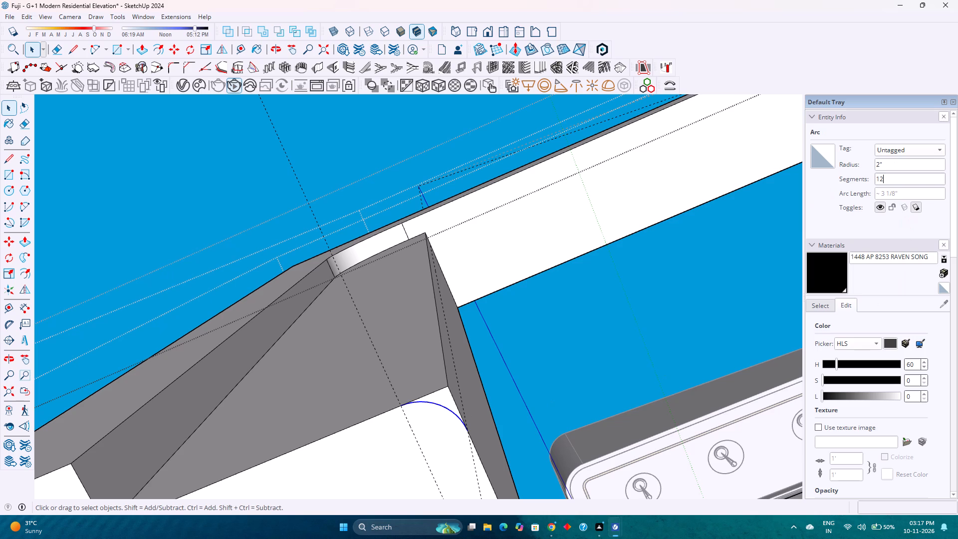
{"action": "key", "text": "4"}
{"action": "key", "text": "0"}
{"action": "key", "text": "Return"}
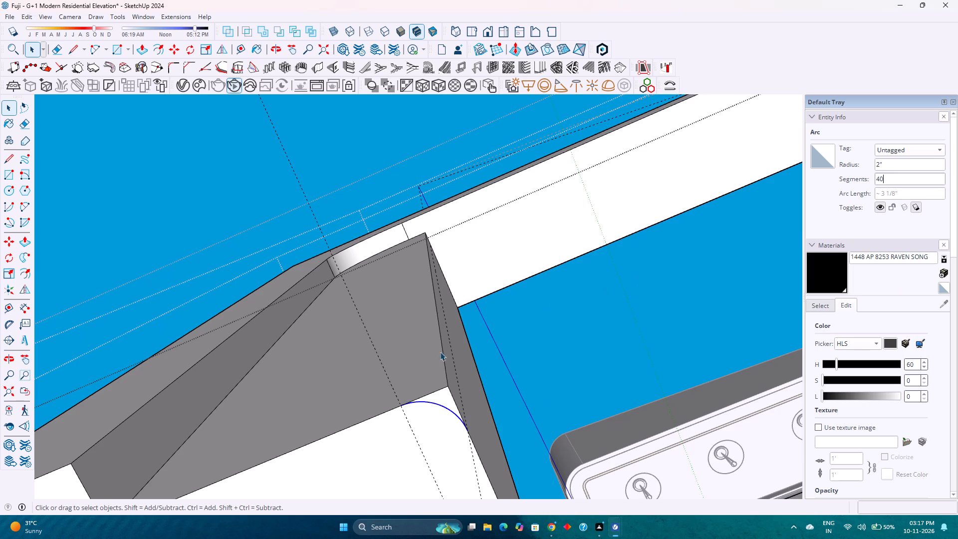
Round the left strip's vertical gate-side edge with Follow Me, using the small corner face outside the arc as the profile.
{"action": "left_click", "coordinate": [442, 344]}
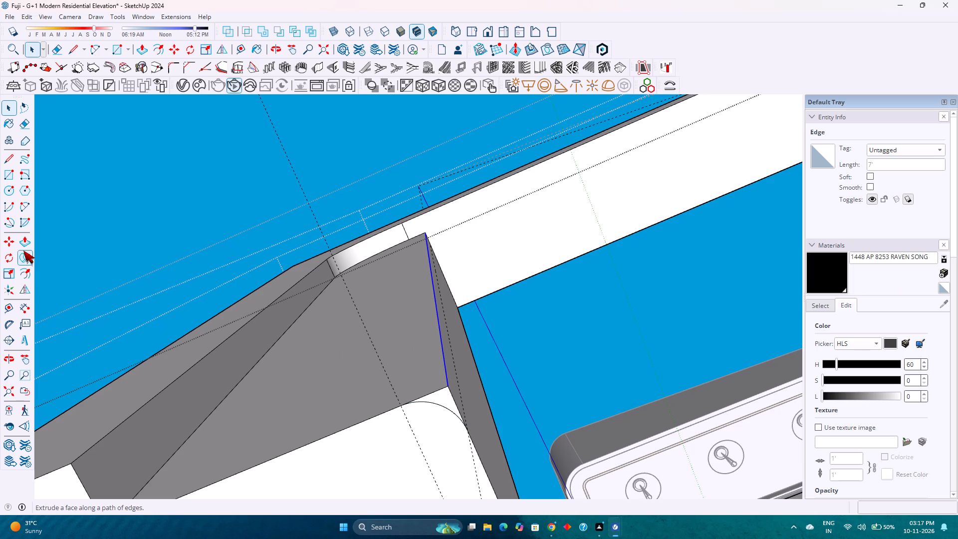
{"action": "left_click", "coordinate": [25, 255]}
{"action": "left_click", "coordinate": [441, 401]}
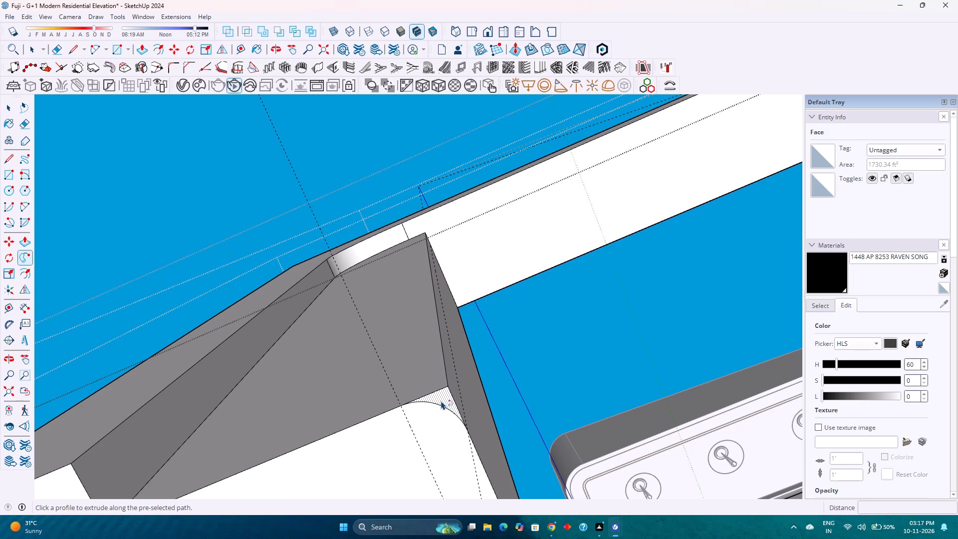
Erase the two edges of the leftover triangular face at the top of the left strip's rounded edge, under the band.
{"action": "scroll", "coordinate": [420, 224], "scroll_direction": "up", "scroll_amount": 3}
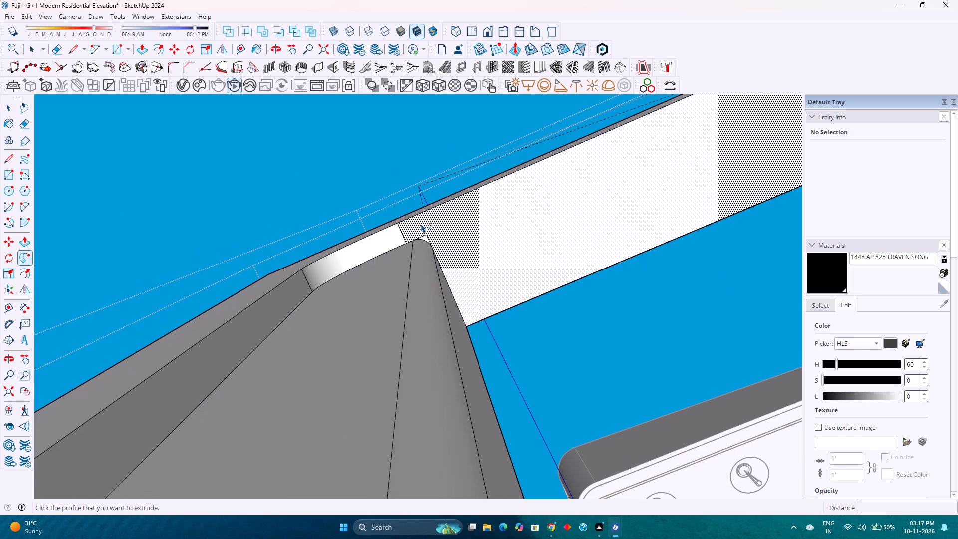
{"action": "scroll", "coordinate": [421, 224], "scroll_direction": "up", "scroll_amount": 18}
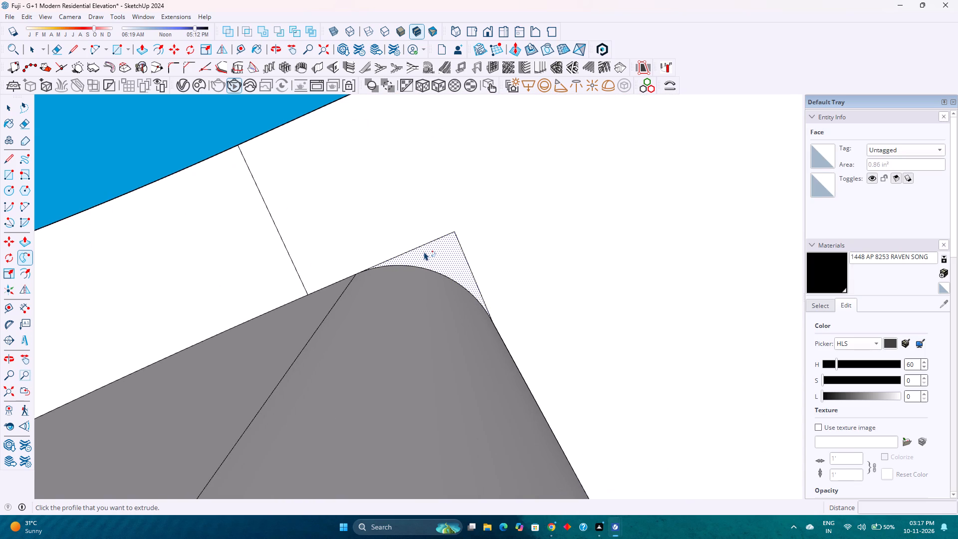
{"action": "key", "text": "e"}
{"action": "left_click", "coordinate": [421, 243]}
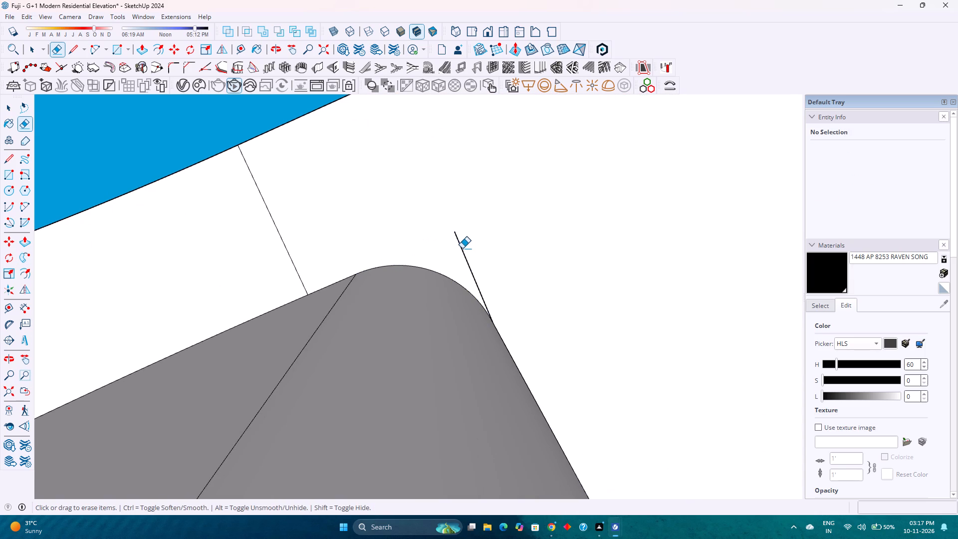
{"action": "left_click", "coordinate": [462, 249]}
{"action": "scroll", "coordinate": [424, 247], "scroll_direction": "down", "scroll_amount": 5}
{"action": "middle_click_drag", "start_coordinate": [425, 249], "coordinate": [470, 330]}
{"action": "scroll", "coordinate": [470, 330], "scroll_direction": "down", "scroll_amount": 9}
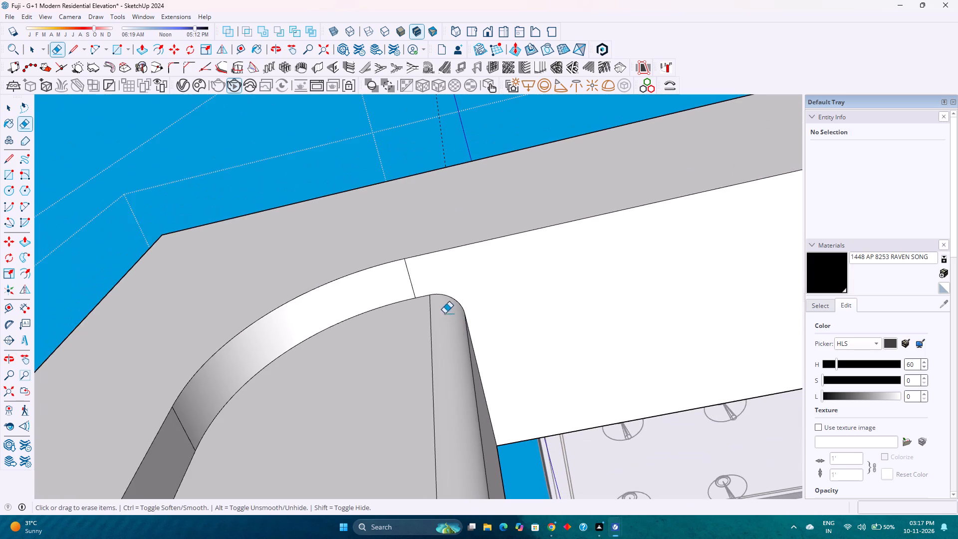
{"action": "key", "text": "space"}
Examine the boundary wall front, gate opening and both rounded strips from below, the front and the side.
{"action": "scroll", "coordinate": [405, 296], "scroll_direction": "down", "scroll_amount": 20}
{"action": "middle_click_drag", "start_coordinate": [403, 296], "coordinate": [417, 325]}
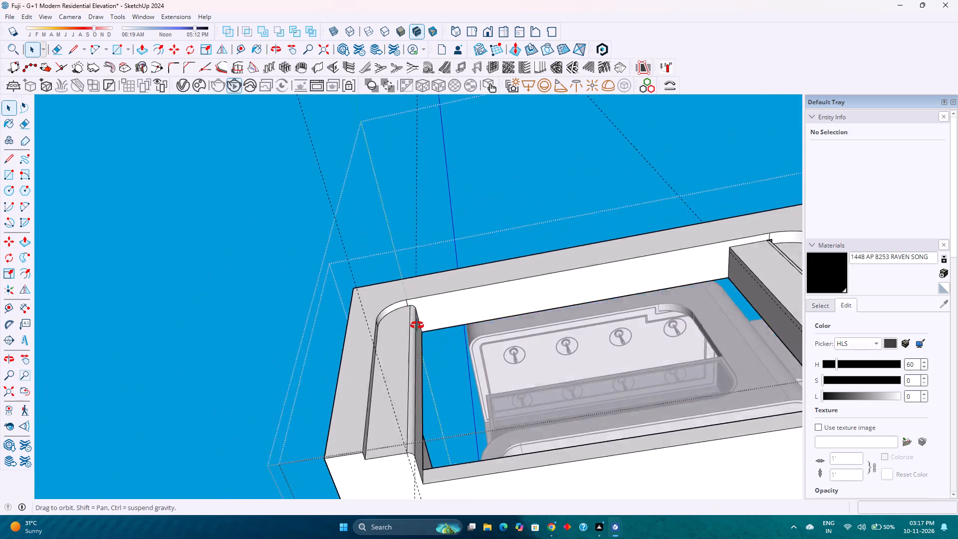
{"action": "middle_click_drag", "start_coordinate": [417, 325], "coordinate": [427, 343]}
{"action": "middle_click_drag", "start_coordinate": [465, 351], "coordinate": [325, 319], "text": "shift"}
{"action": "scroll", "coordinate": [469, 320], "scroll_direction": "down", "scroll_amount": 4}
{"action": "middle_click_drag", "start_coordinate": [447, 322], "coordinate": [470, 451]}
{"action": "scroll", "coordinate": [480, 428], "scroll_direction": "down", "scroll_amount": 3}
{"action": "middle_click_drag", "start_coordinate": [485, 429], "coordinate": [443, 355], "text": "shift"}
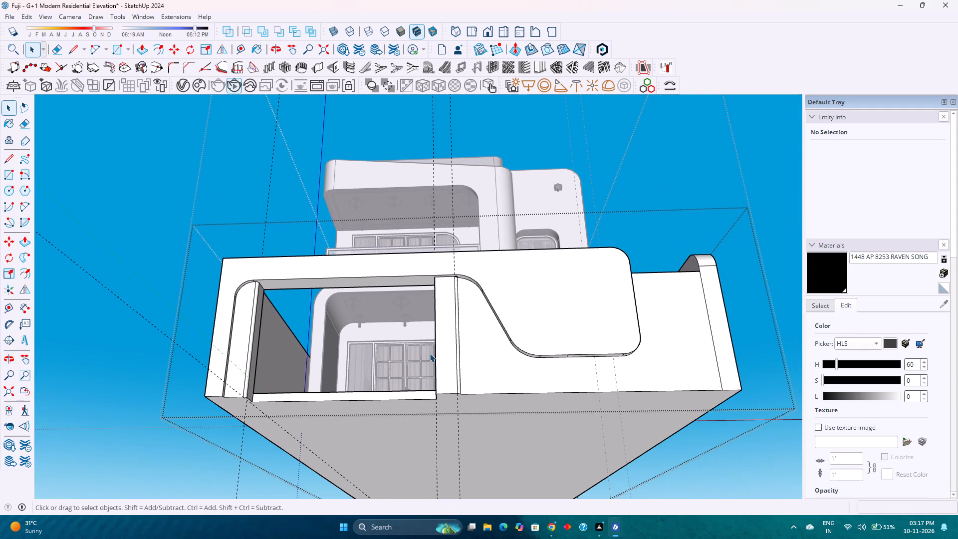
{"action": "scroll", "coordinate": [430, 353], "scroll_direction": "down", "scroll_amount": 3}
{"action": "middle_click_drag", "start_coordinate": [430, 353], "coordinate": [546, 456]}
{"action": "scroll", "coordinate": [546, 431], "scroll_direction": "down", "scroll_amount": 3}
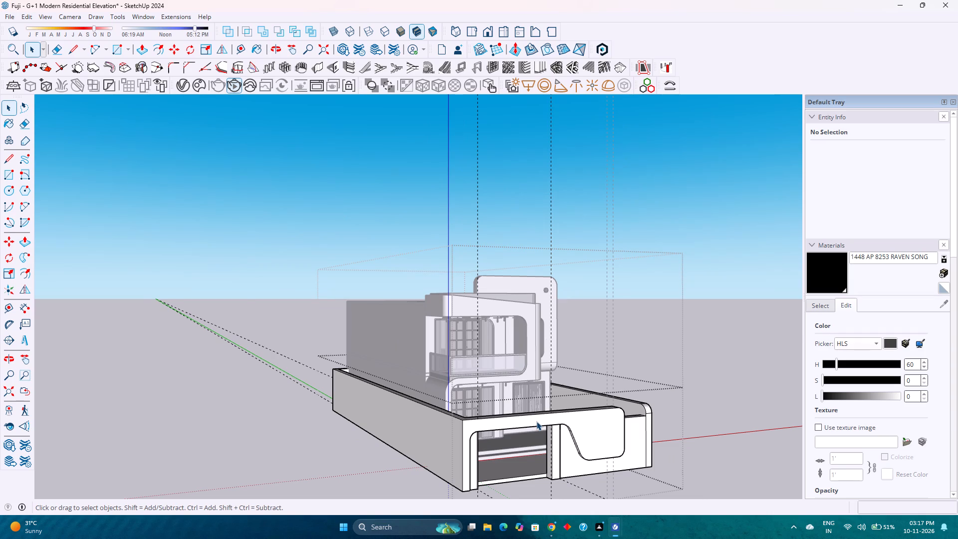
{"action": "middle_click", "coordinate": [536, 421]}
{"action": "middle_click_drag", "start_coordinate": [536, 421], "coordinate": [556, 447]}
{"action": "middle_click", "coordinate": [556, 447]}
{"action": "scroll", "coordinate": [519, 277], "scroll_direction": "up", "scroll_amount": 4}
{"action": "middle_click_drag", "start_coordinate": [538, 313], "coordinate": [590, 368]}
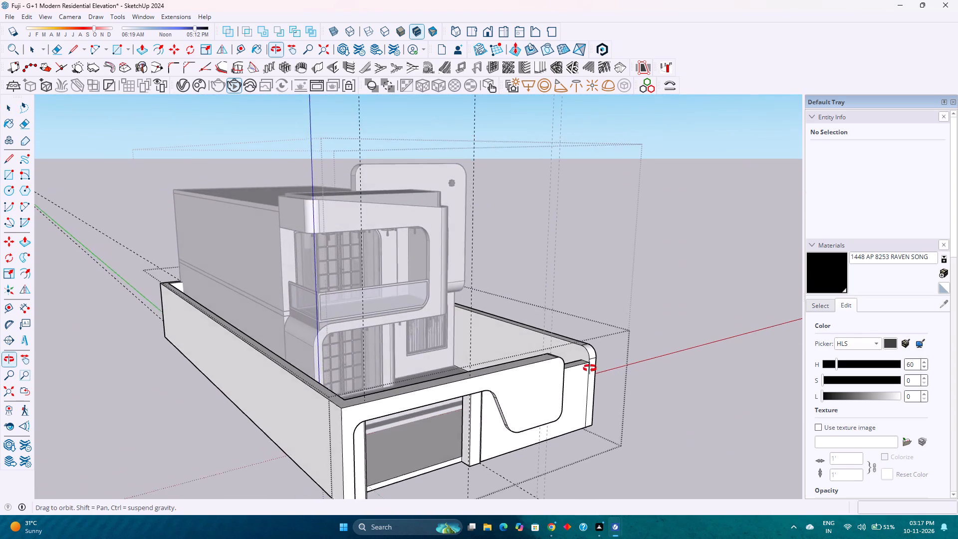
{"action": "middle_click_drag", "start_coordinate": [590, 368], "coordinate": [590, 369]}
Draw a 1'2" vertical line and a horizontal line from the rounded top corner's arc ends, closing a square corner on the far side wall's inner face.
{"action": "scroll", "coordinate": [596, 366], "scroll_direction": "up", "scroll_amount": 11}
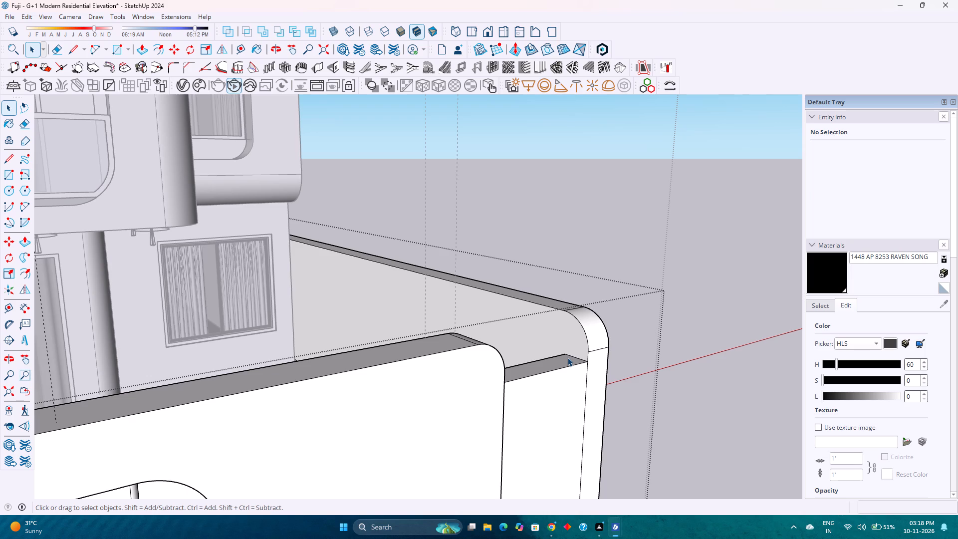
{"action": "scroll", "coordinate": [495, 288], "scroll_direction": "down", "scroll_amount": 3}
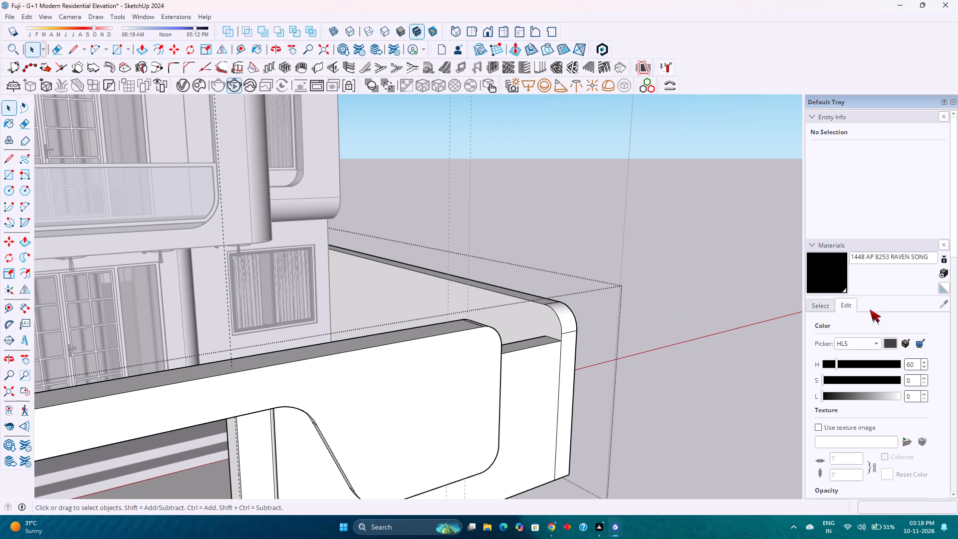
{"action": "scroll", "coordinate": [633, 266], "scroll_direction": "down", "scroll_amount": 2}
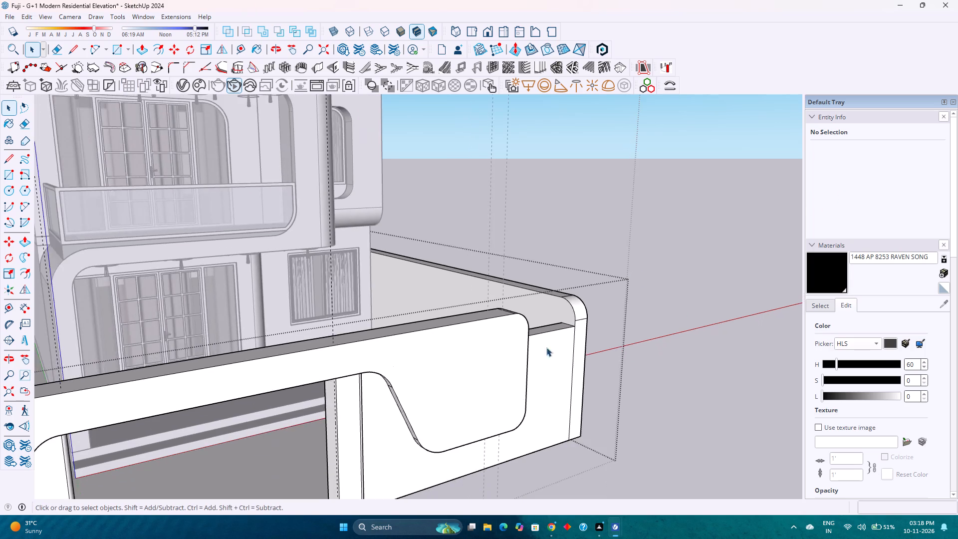
{"action": "scroll", "coordinate": [523, 388], "scroll_direction": "up", "scroll_amount": 2}
{"action": "scroll", "coordinate": [558, 329], "scroll_direction": "up", "scroll_amount": 4}
{"action": "middle_click_drag", "start_coordinate": [560, 328], "coordinate": [662, 334]}
{"action": "scroll", "coordinate": [621, 251], "scroll_direction": "up", "scroll_amount": 5}
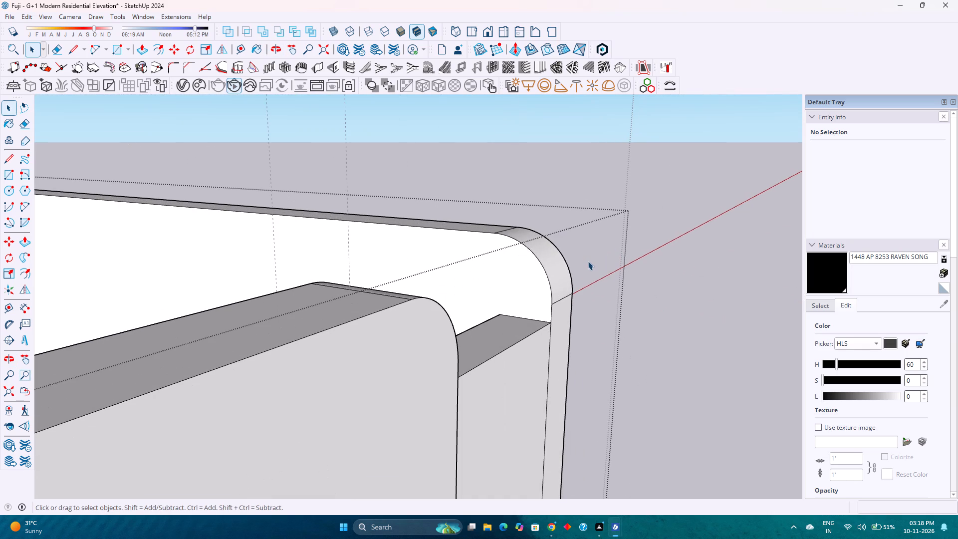
{"action": "key", "text": "l"}
{"action": "key", "text": "space"}
{"action": "left_click", "coordinate": [542, 276]}
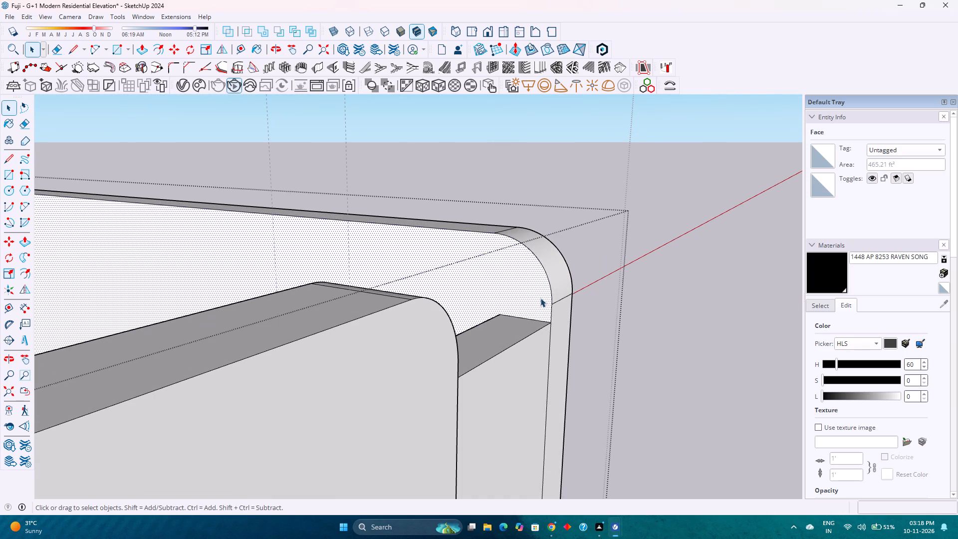
{"action": "key", "text": "l"}
{"action": "scroll", "coordinate": [553, 304], "scroll_direction": "up", "scroll_amount": 6}
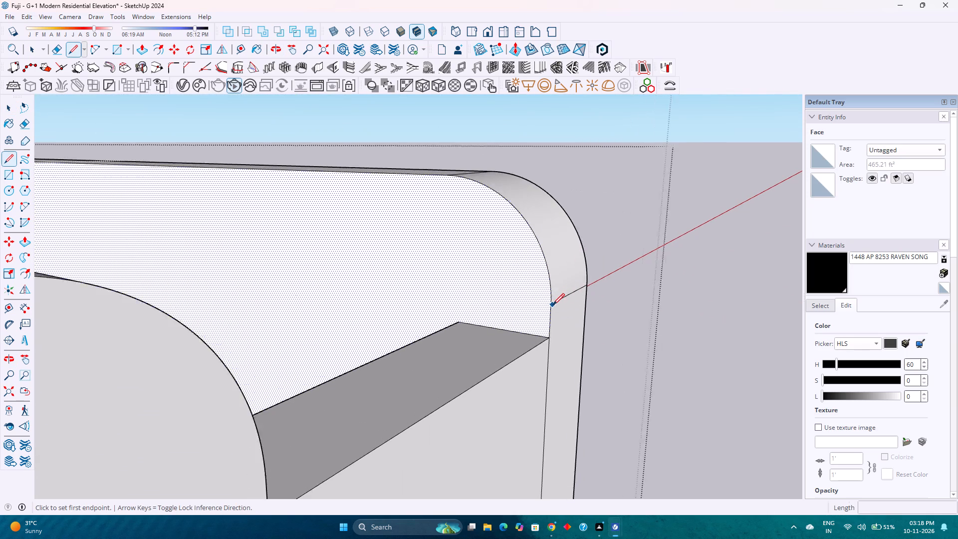
{"action": "scroll", "coordinate": [553, 305], "scroll_direction": "up", "scroll_amount": 2}
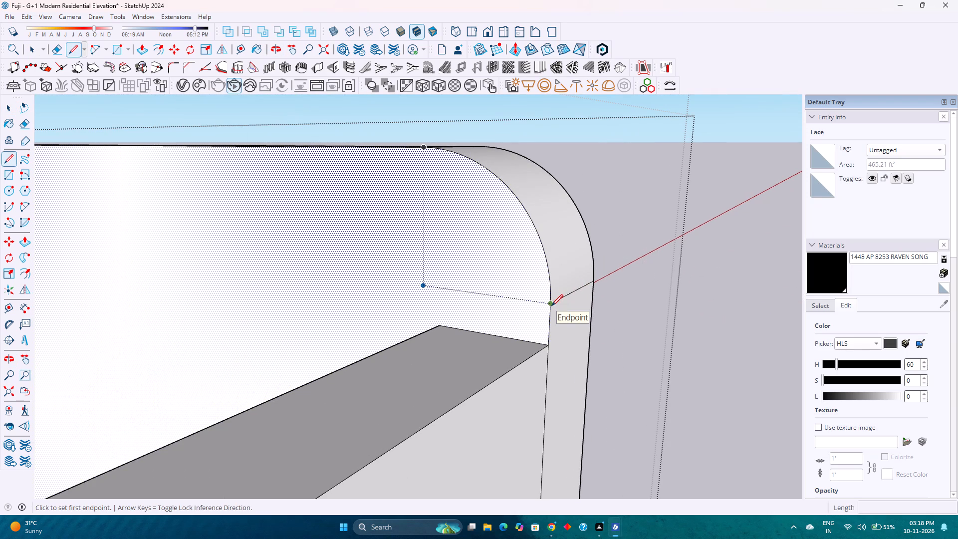
{"action": "left_click", "coordinate": [551, 306]}
{"action": "key", "text": "Up"}
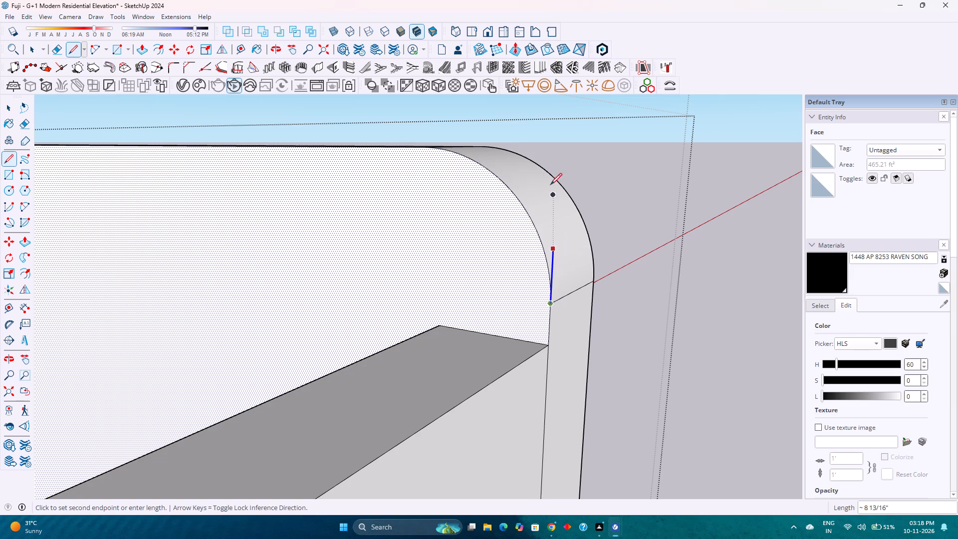
{"action": "middle_click_drag", "start_coordinate": [433, 149], "coordinate": [468, 194]}
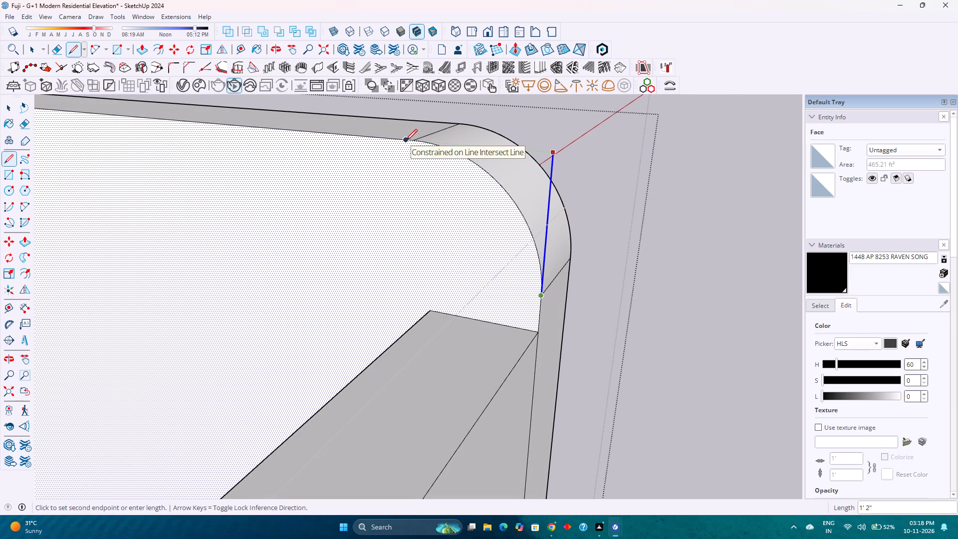
{"action": "left_click", "coordinate": [406, 141]}
{"action": "left_click", "coordinate": [406, 141]}
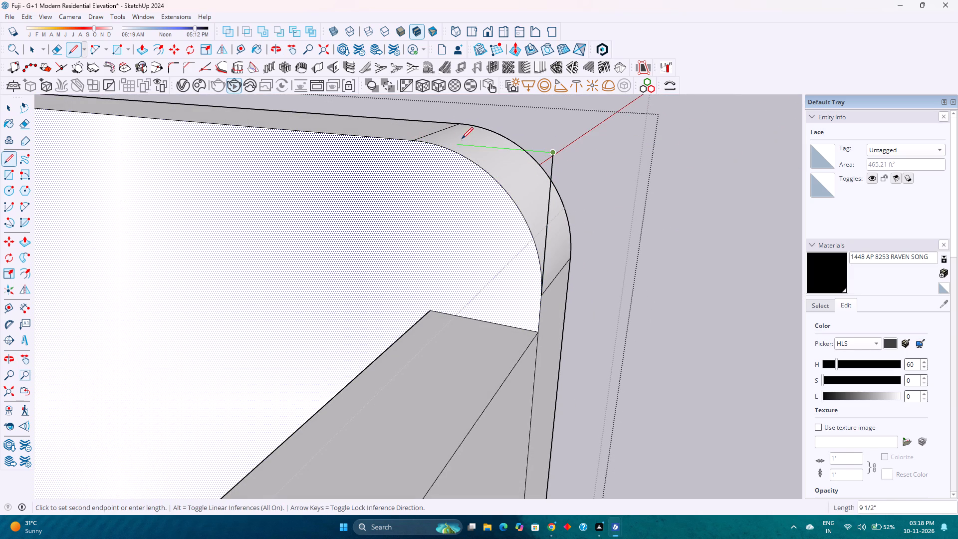
{"action": "left_click", "coordinate": [410, 138]}
Push/Pull the new corner face 1' to the wall's outer side, squaring off the side wall's rounded top corner.
{"action": "middle_click_drag", "start_coordinate": [501, 189], "coordinate": [498, 192]}
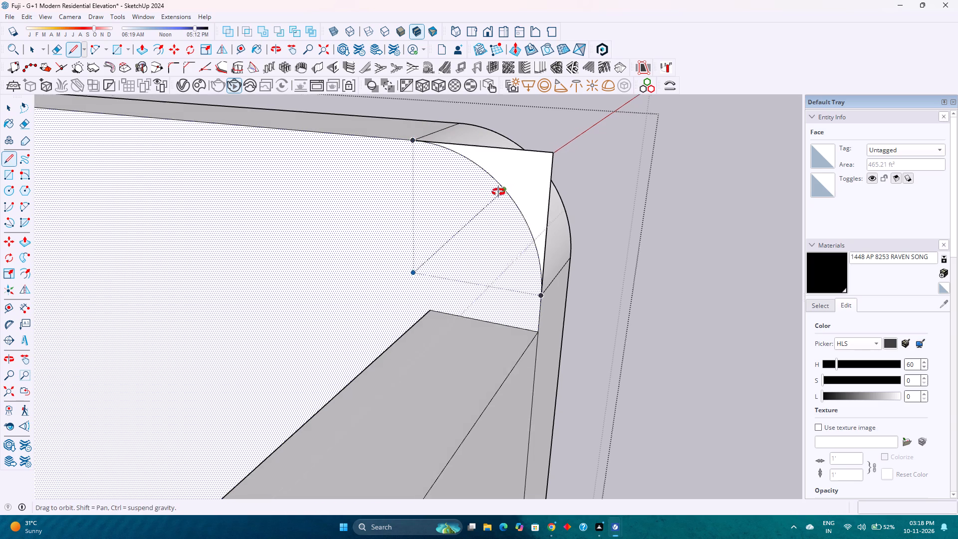
{"action": "middle_click_drag", "start_coordinate": [498, 192], "coordinate": [435, 226]}
{"action": "key", "text": "p"}
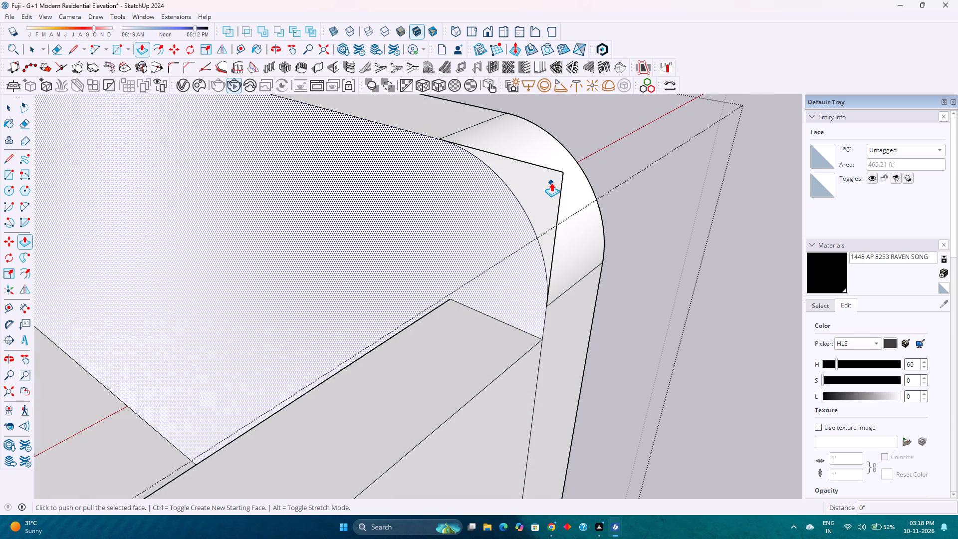
{"action": "key", "text": "Escape"}
{"action": "left_click", "coordinate": [545, 195]}
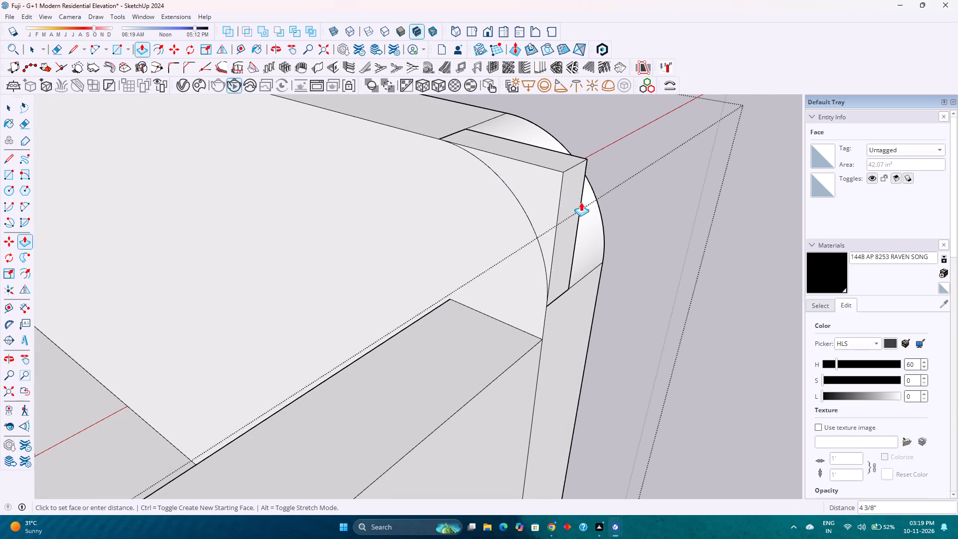
{"action": "middle_click_drag", "start_coordinate": [604, 258], "coordinate": [588, 262]}
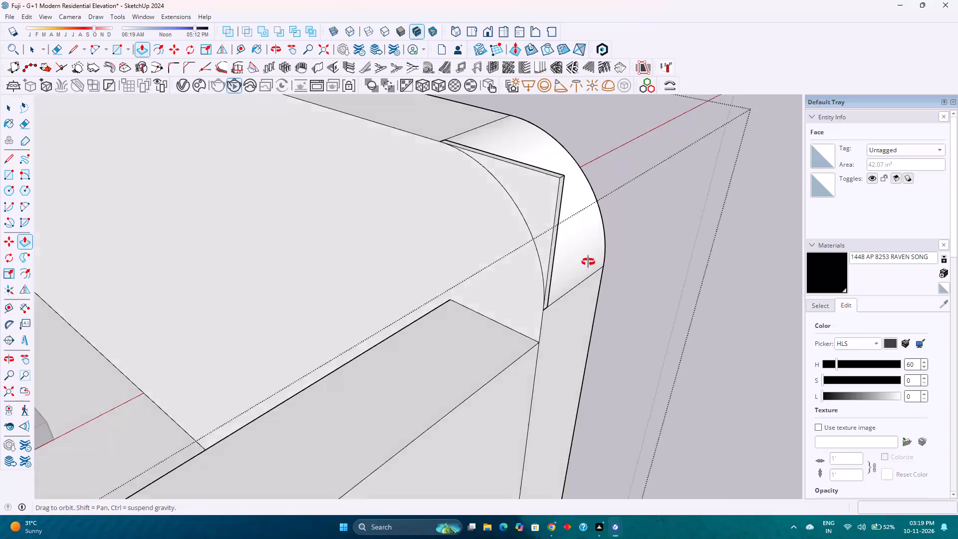
{"action": "middle_click_drag", "start_coordinate": [588, 262], "coordinate": [415, 270]}
{"action": "scroll", "coordinate": [416, 268], "scroll_direction": "down", "scroll_amount": 4}
{"action": "left_click", "coordinate": [528, 195]}
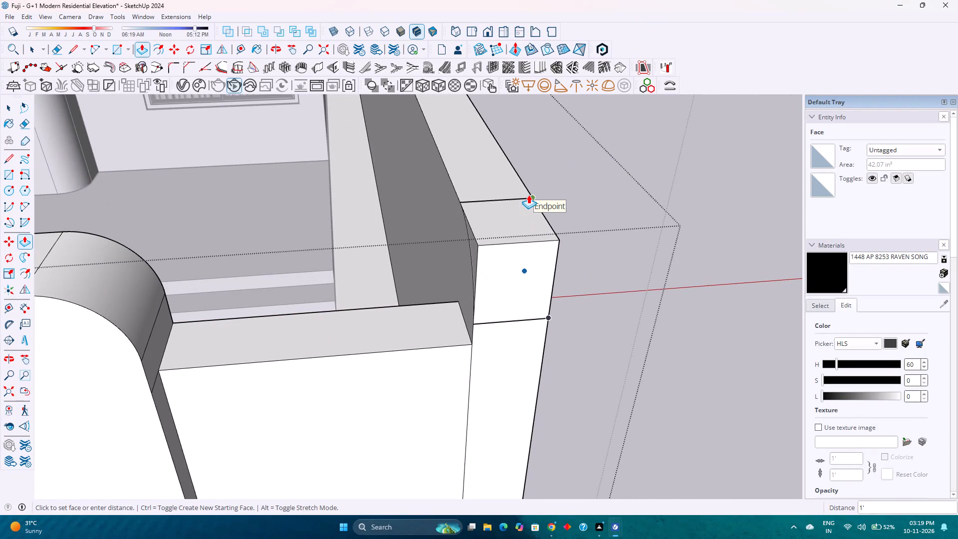
Erase the leftover arc and the front and top seam edges around the squared side wall corner.
{"action": "scroll", "coordinate": [495, 286], "scroll_direction": "up", "scroll_amount": 1}
{"action": "middle_click_drag", "start_coordinate": [493, 283], "coordinate": [621, 266]}
{"action": "middle_click", "coordinate": [621, 266]}
{"action": "scroll", "coordinate": [507, 286], "scroll_direction": "up", "scroll_amount": 4}
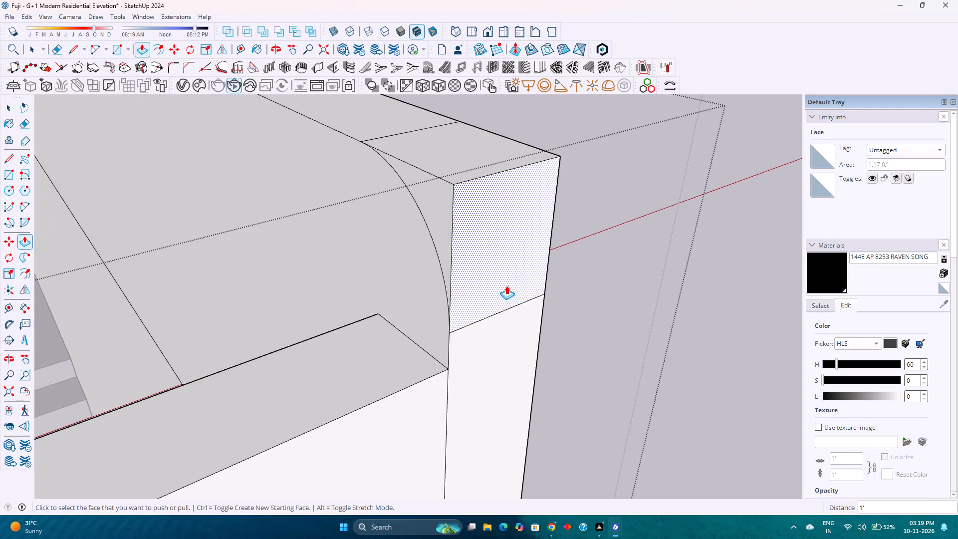
{"action": "key", "text": "e"}
{"action": "left_click", "coordinate": [428, 229]}
{"action": "left_click_drag", "start_coordinate": [488, 310], "coordinate": [489, 310]}
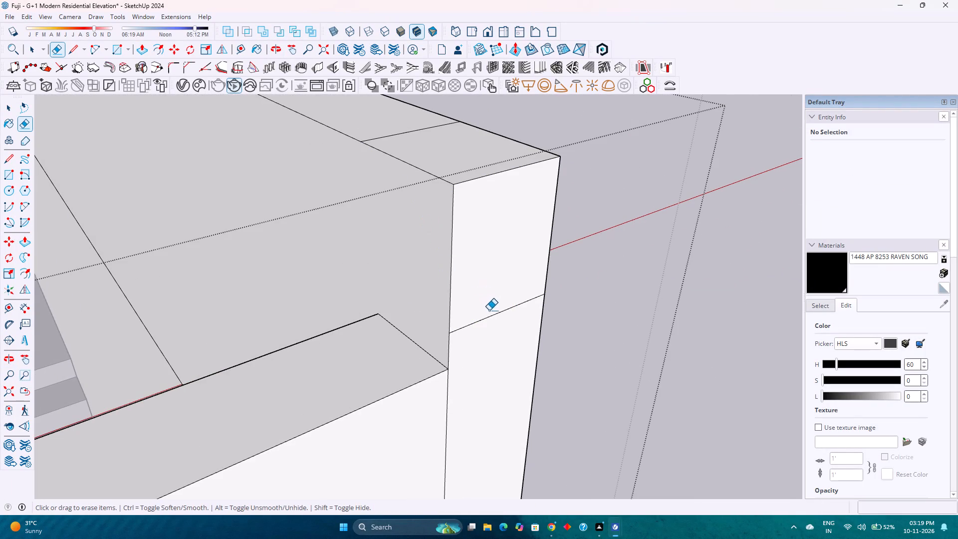
{"action": "left_click_drag", "start_coordinate": [489, 310], "coordinate": [491, 319]}
{"action": "left_click_drag", "start_coordinate": [429, 137], "coordinate": [423, 127]}
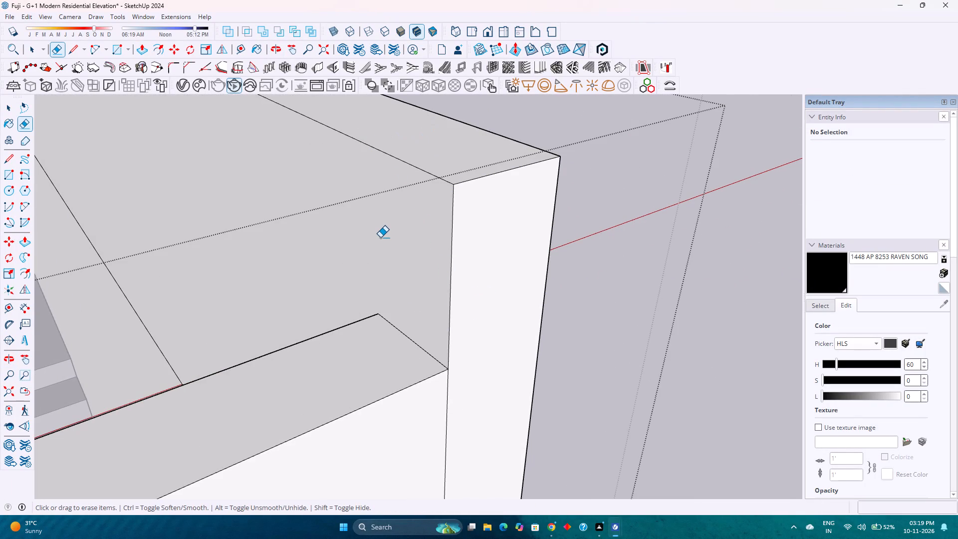
Push/Pull the side wall's front end face 5" forward, flush with the raised band's face.
{"action": "scroll", "coordinate": [380, 238], "scroll_direction": "down", "scroll_amount": 17}
{"action": "key", "text": "p"}
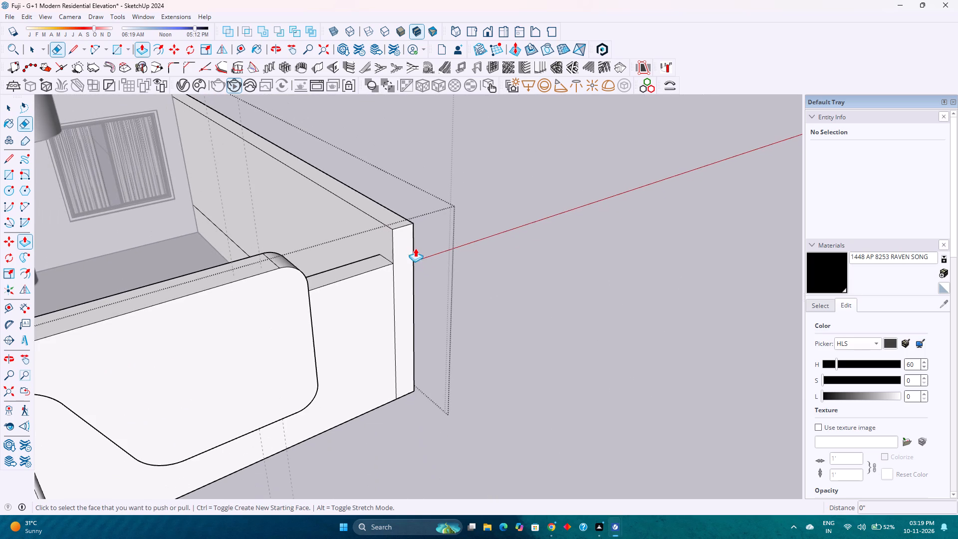
{"action": "left_click", "coordinate": [408, 249]}
{"action": "left_click", "coordinate": [283, 306]}
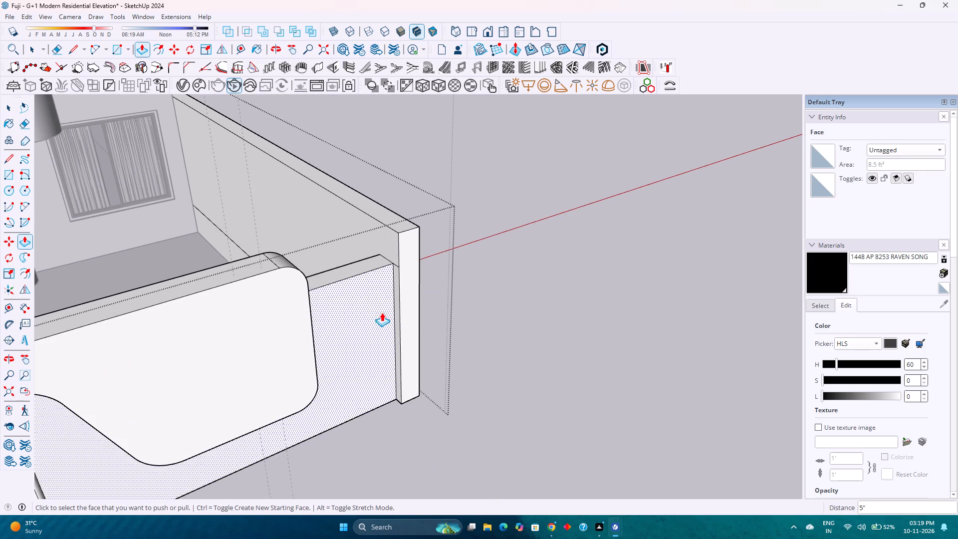
Erase the short leftover edge on the extended side wall at the top of the low front wall.
{"action": "scroll", "coordinate": [378, 276], "scroll_direction": "up", "scroll_amount": 7}
{"action": "middle_click_drag", "start_coordinate": [378, 275], "coordinate": [392, 273]}
{"action": "key", "text": "e"}
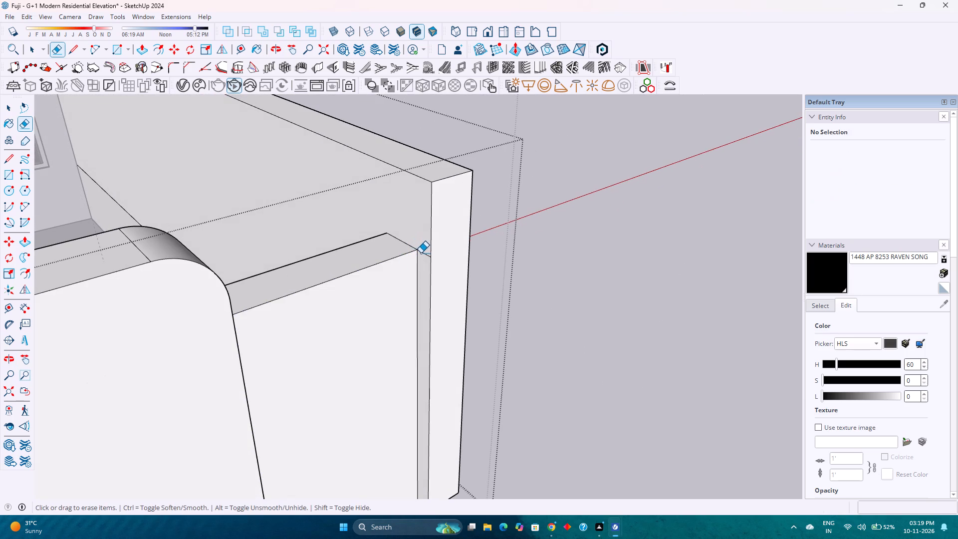
{"action": "left_click", "coordinate": [422, 254]}
Examine the boundary wall front, comparing the extended side wall end with the raised band and gate opening.
{"action": "scroll", "coordinate": [422, 254], "scroll_direction": "down", "scroll_amount": 15}
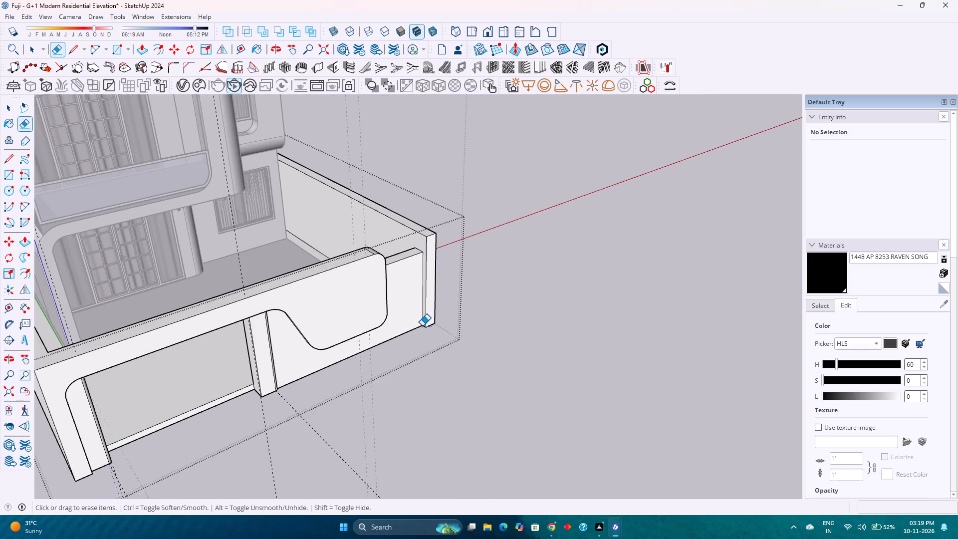
{"action": "middle_click_drag", "start_coordinate": [418, 326], "coordinate": [292, 234]}
{"action": "scroll", "coordinate": [288, 236], "scroll_direction": "up", "scroll_amount": 2}
{"action": "middle_click_drag", "start_coordinate": [284, 238], "coordinate": [404, 274], "text": "shift"}
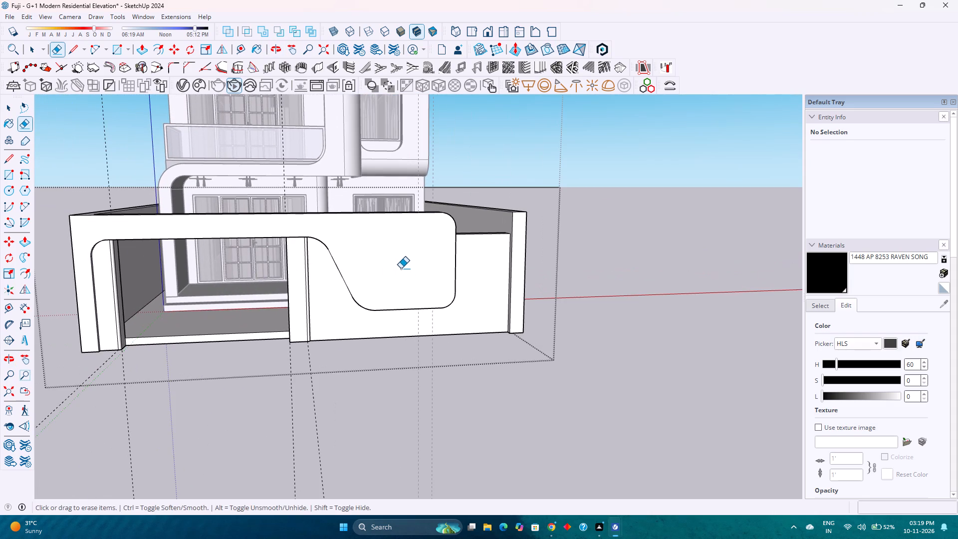
{"action": "key", "text": "space"}
{"action": "scroll", "coordinate": [442, 302], "scroll_direction": "up", "scroll_amount": 5}
{"action": "middle_click_drag", "start_coordinate": [326, 280], "coordinate": [356, 264]}
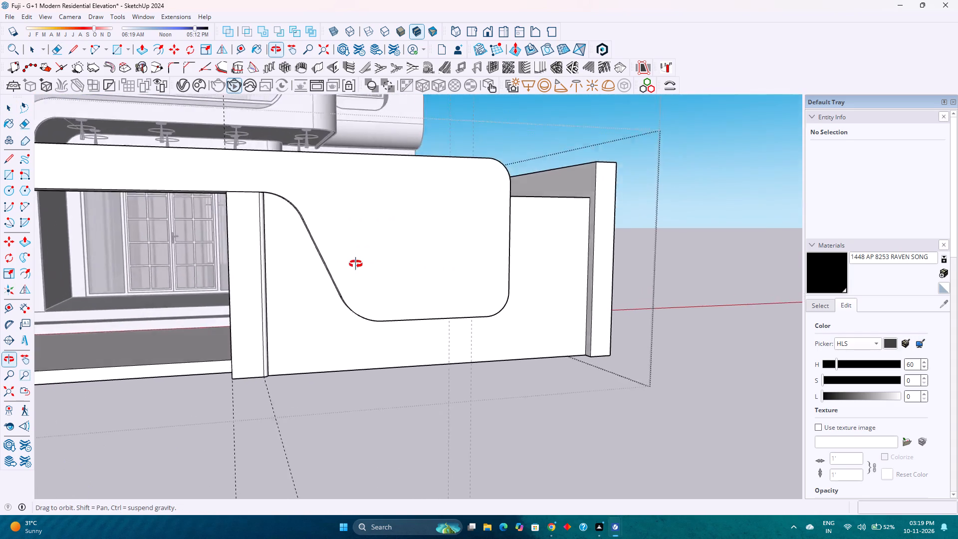
{"action": "middle_click_drag", "start_coordinate": [356, 264], "coordinate": [300, 252]}
{"action": "scroll", "coordinate": [300, 252], "scroll_direction": "down", "scroll_amount": 3}
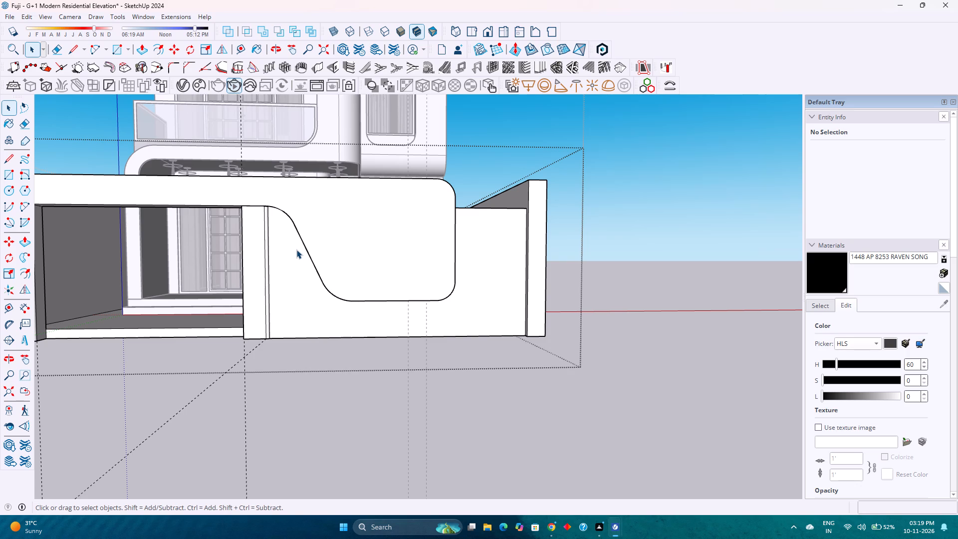
Push/Pull the side wall's front end face further forward, trying 1' and 1'3" before settling on 1'2".
{"action": "middle_click_drag", "start_coordinate": [296, 248], "coordinate": [532, 362]}
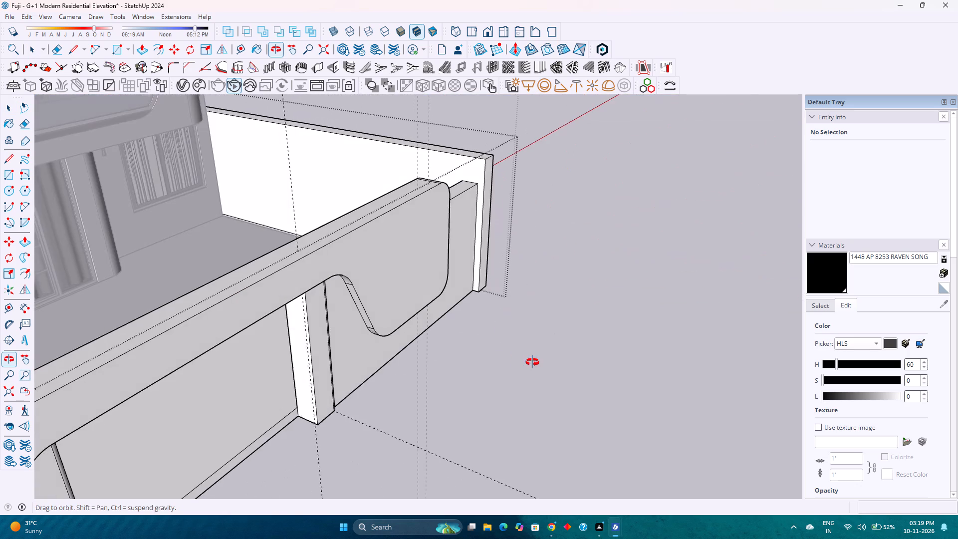
{"action": "middle_click_drag", "start_coordinate": [532, 362], "coordinate": [529, 361]}
{"action": "scroll", "coordinate": [478, 271], "scroll_direction": "up", "scroll_amount": 3}
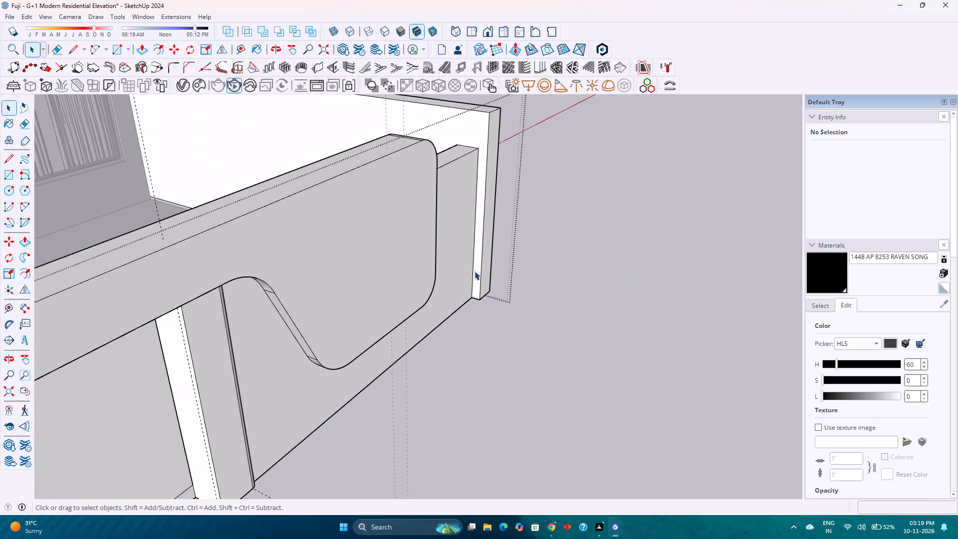
{"action": "scroll", "coordinate": [495, 265], "scroll_direction": "up", "scroll_amount": 3}
{"action": "middle_click_drag", "start_coordinate": [495, 265], "coordinate": [437, 314]}
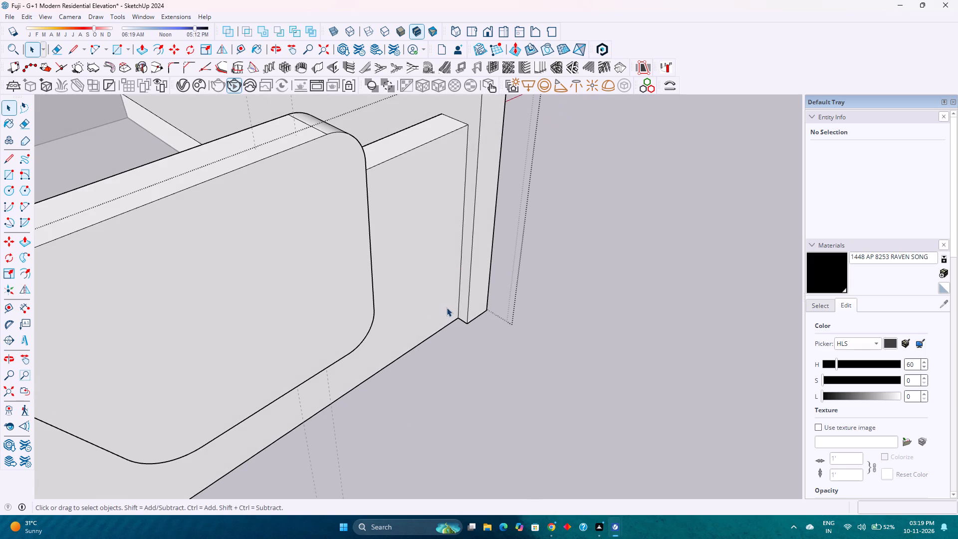
{"action": "key", "text": "p"}
{"action": "left_click", "coordinate": [475, 285]}
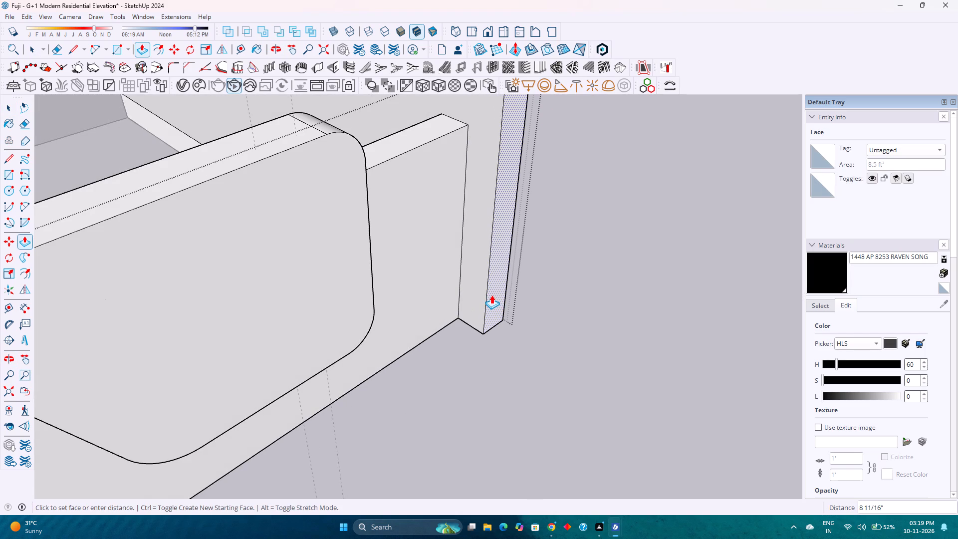
{"action": "type", "text": "1'"}
{"action": "key", "text": "Return"}
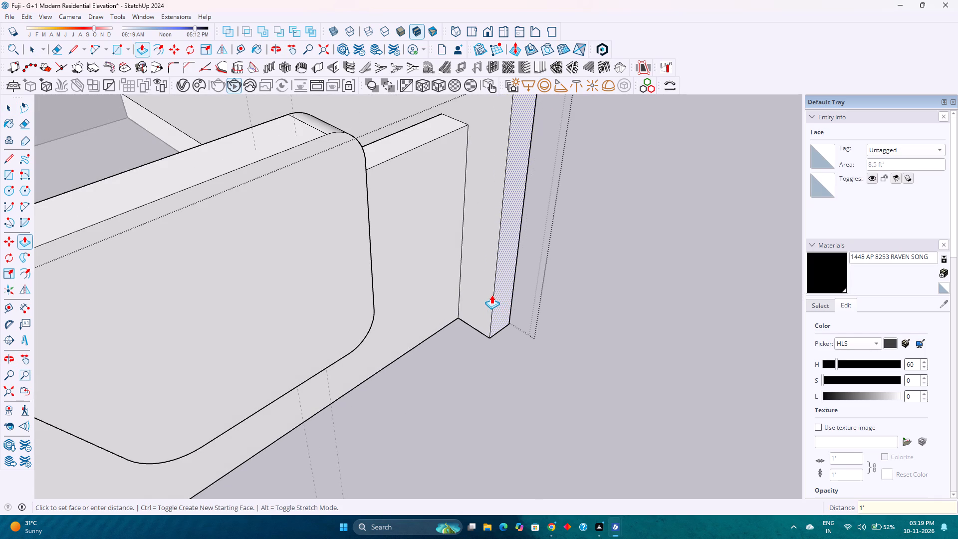
{"action": "type", "text": "1'"}
{"action": "key", "text": "3"}
{"action": "key", "text": "Return"}
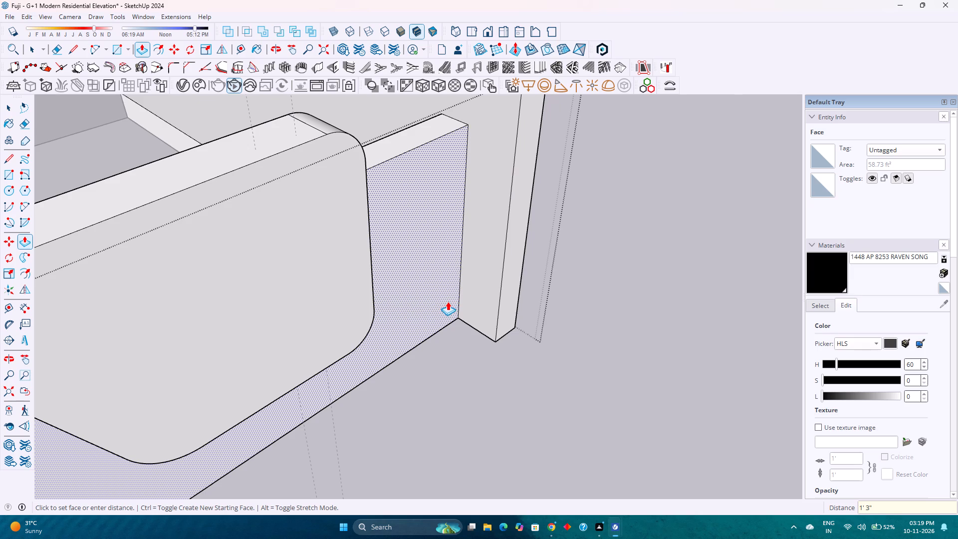
{"action": "type", "text": "1'"}
{"action": "key", "text": "2"}
{"action": "key", "text": "Return"}
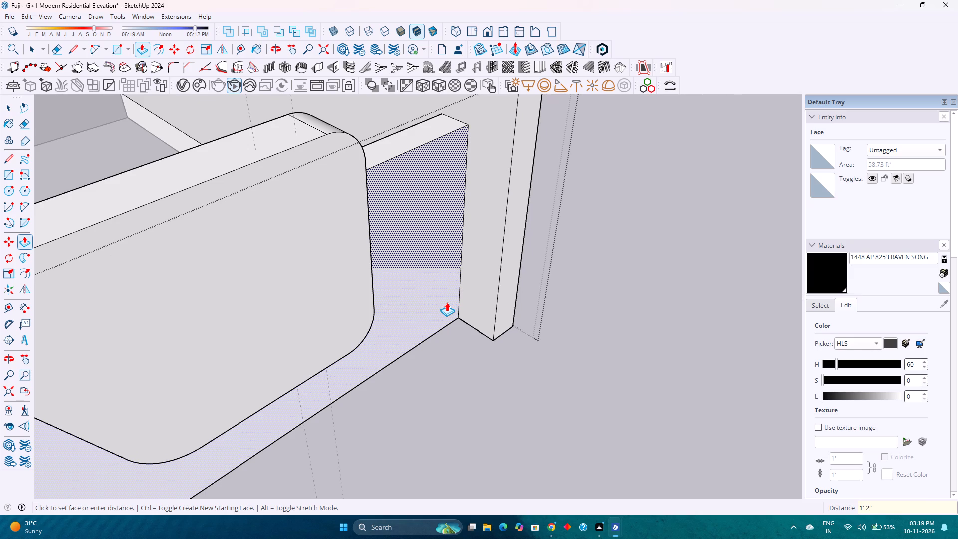
{"action": "scroll", "coordinate": [447, 302], "scroll_direction": "down", "scroll_amount": 7}
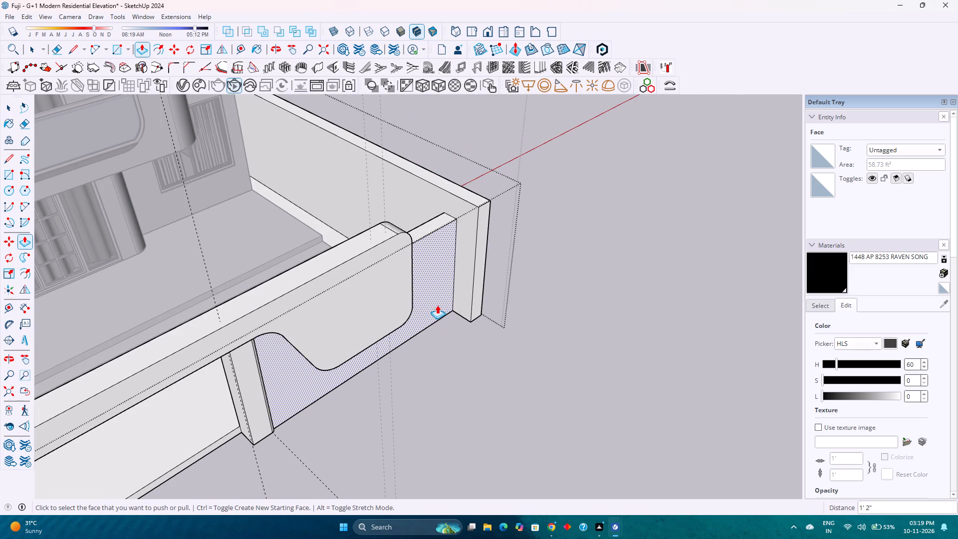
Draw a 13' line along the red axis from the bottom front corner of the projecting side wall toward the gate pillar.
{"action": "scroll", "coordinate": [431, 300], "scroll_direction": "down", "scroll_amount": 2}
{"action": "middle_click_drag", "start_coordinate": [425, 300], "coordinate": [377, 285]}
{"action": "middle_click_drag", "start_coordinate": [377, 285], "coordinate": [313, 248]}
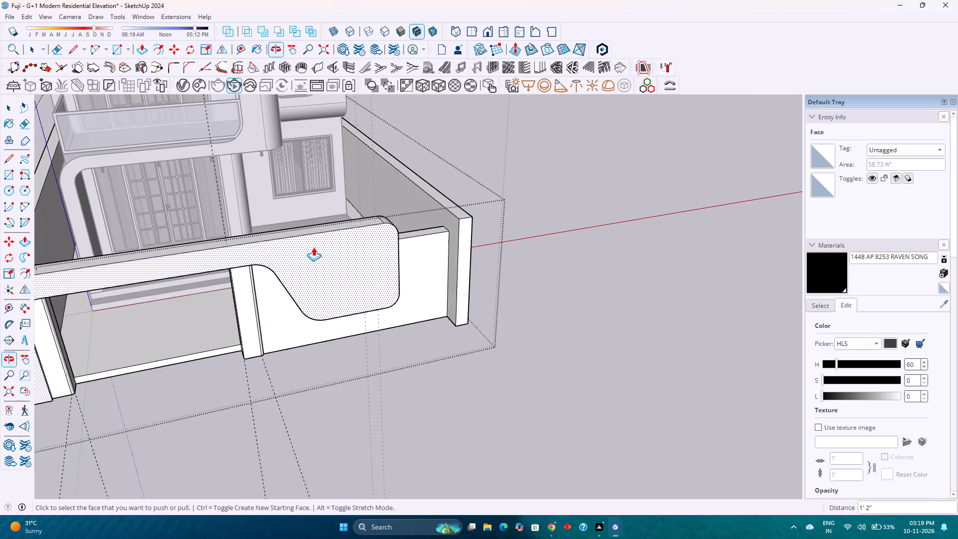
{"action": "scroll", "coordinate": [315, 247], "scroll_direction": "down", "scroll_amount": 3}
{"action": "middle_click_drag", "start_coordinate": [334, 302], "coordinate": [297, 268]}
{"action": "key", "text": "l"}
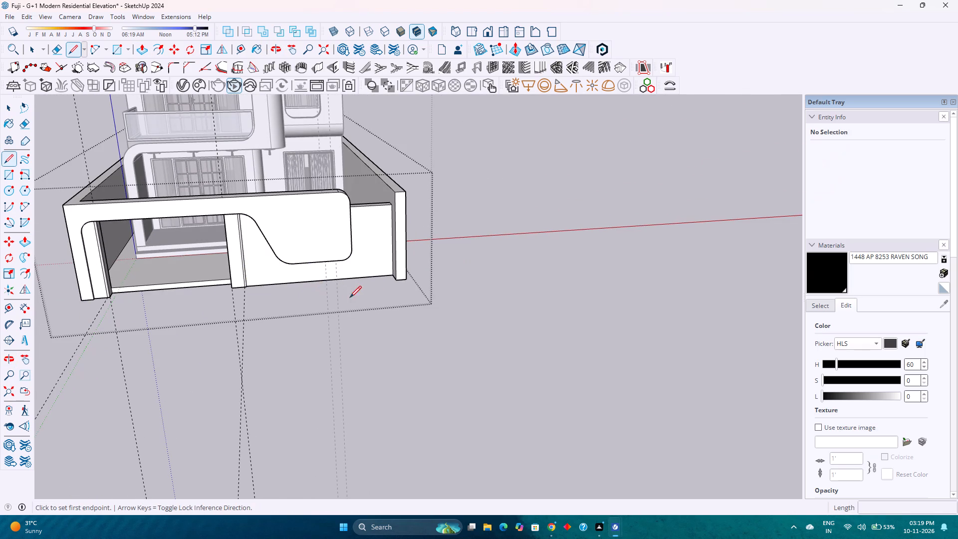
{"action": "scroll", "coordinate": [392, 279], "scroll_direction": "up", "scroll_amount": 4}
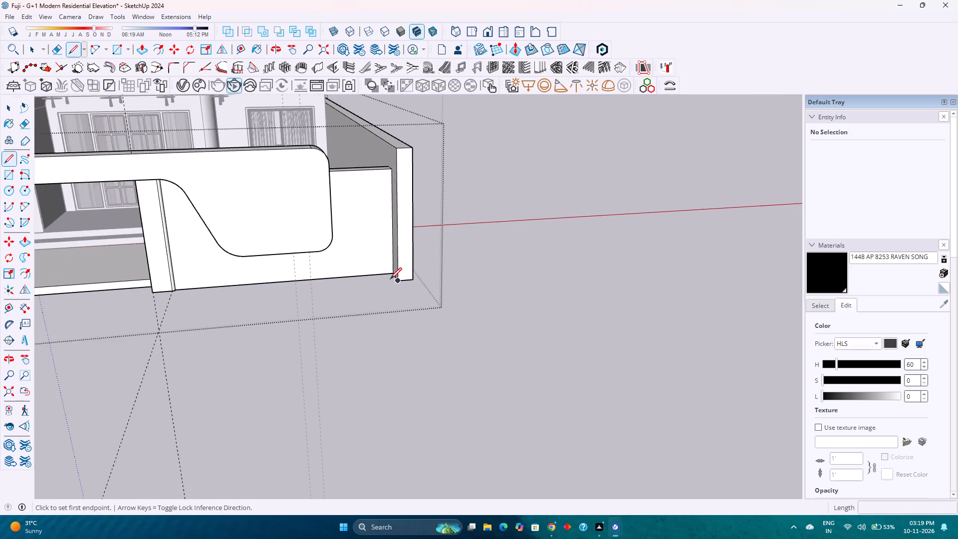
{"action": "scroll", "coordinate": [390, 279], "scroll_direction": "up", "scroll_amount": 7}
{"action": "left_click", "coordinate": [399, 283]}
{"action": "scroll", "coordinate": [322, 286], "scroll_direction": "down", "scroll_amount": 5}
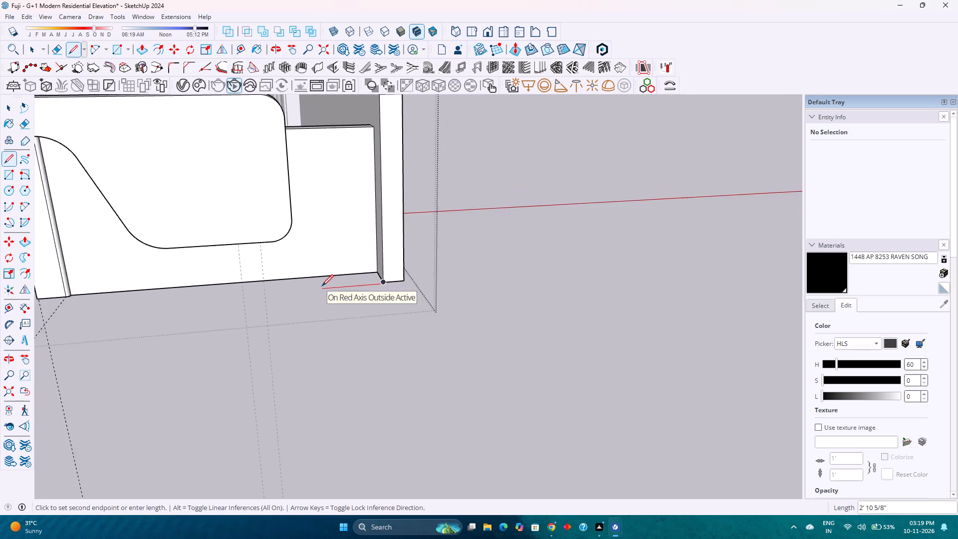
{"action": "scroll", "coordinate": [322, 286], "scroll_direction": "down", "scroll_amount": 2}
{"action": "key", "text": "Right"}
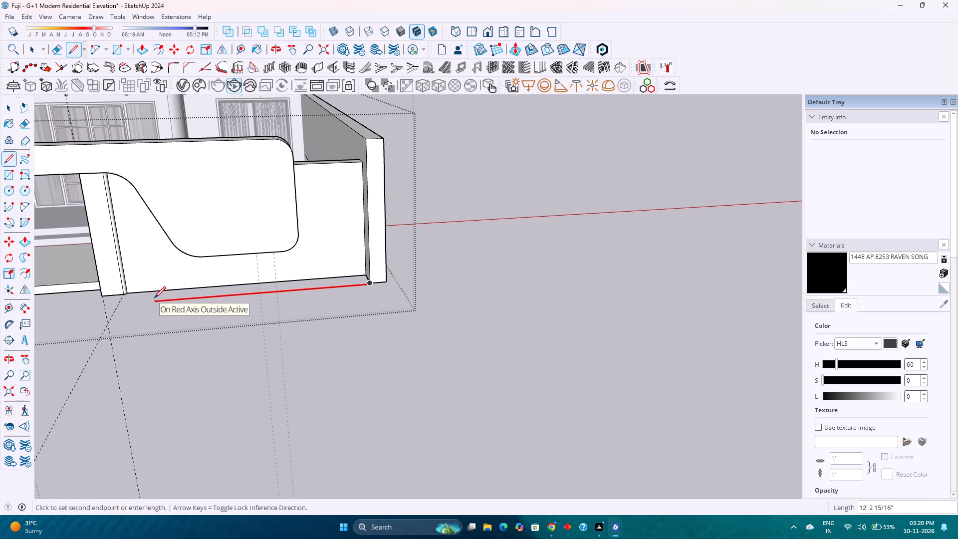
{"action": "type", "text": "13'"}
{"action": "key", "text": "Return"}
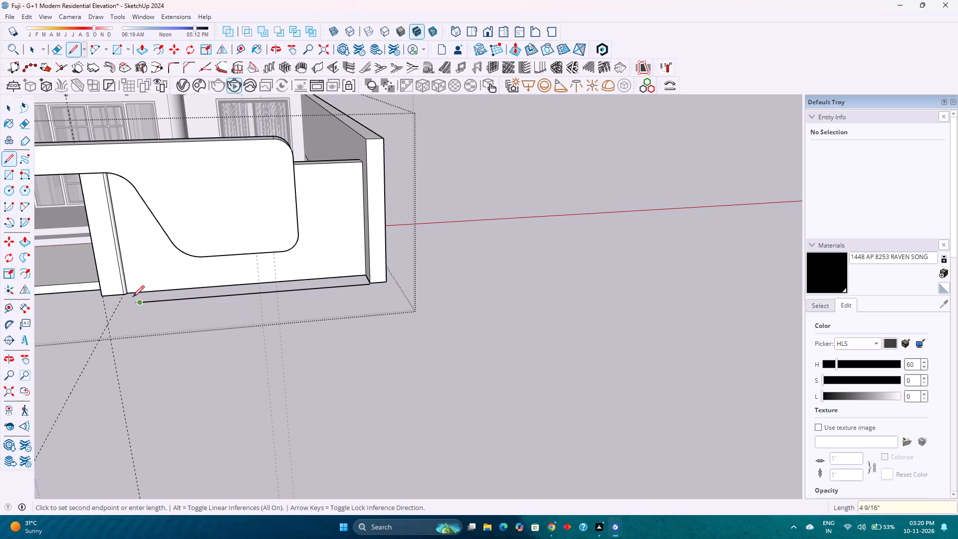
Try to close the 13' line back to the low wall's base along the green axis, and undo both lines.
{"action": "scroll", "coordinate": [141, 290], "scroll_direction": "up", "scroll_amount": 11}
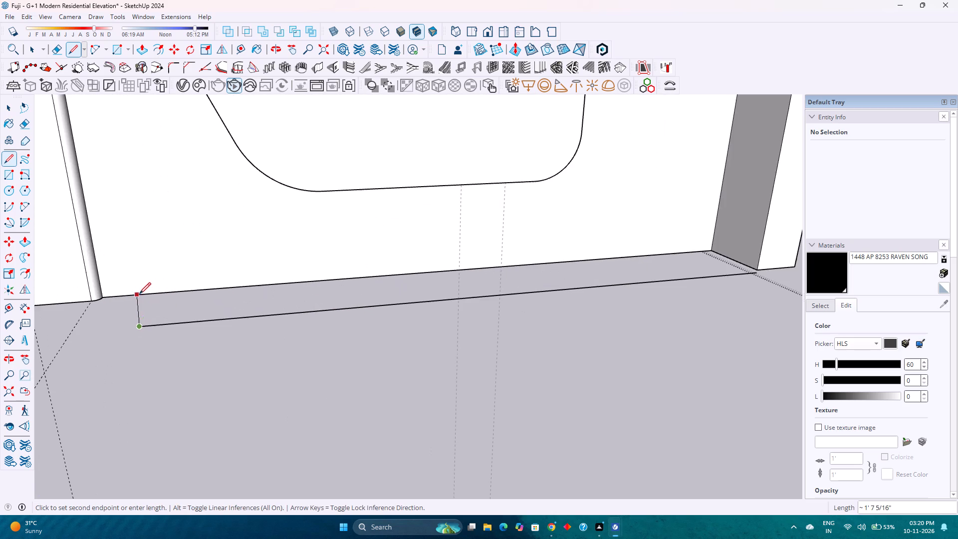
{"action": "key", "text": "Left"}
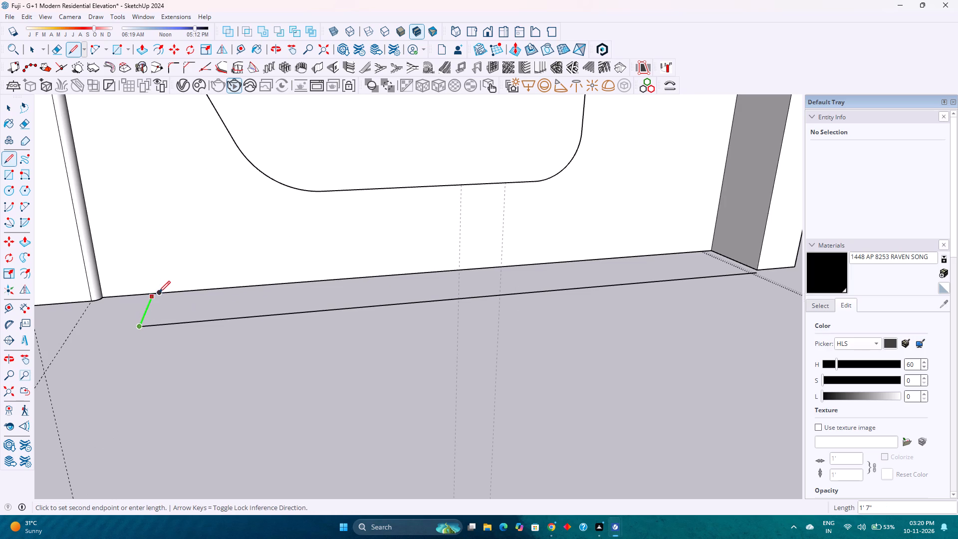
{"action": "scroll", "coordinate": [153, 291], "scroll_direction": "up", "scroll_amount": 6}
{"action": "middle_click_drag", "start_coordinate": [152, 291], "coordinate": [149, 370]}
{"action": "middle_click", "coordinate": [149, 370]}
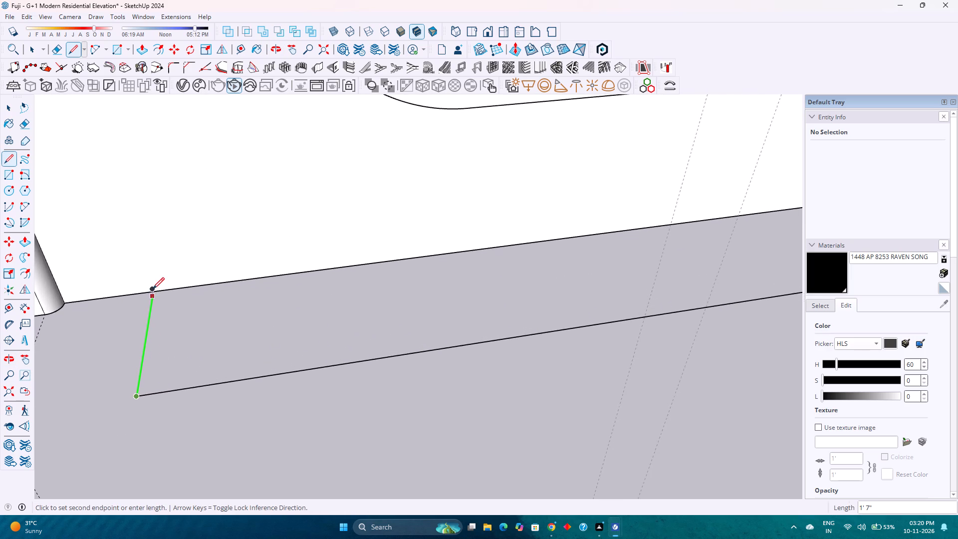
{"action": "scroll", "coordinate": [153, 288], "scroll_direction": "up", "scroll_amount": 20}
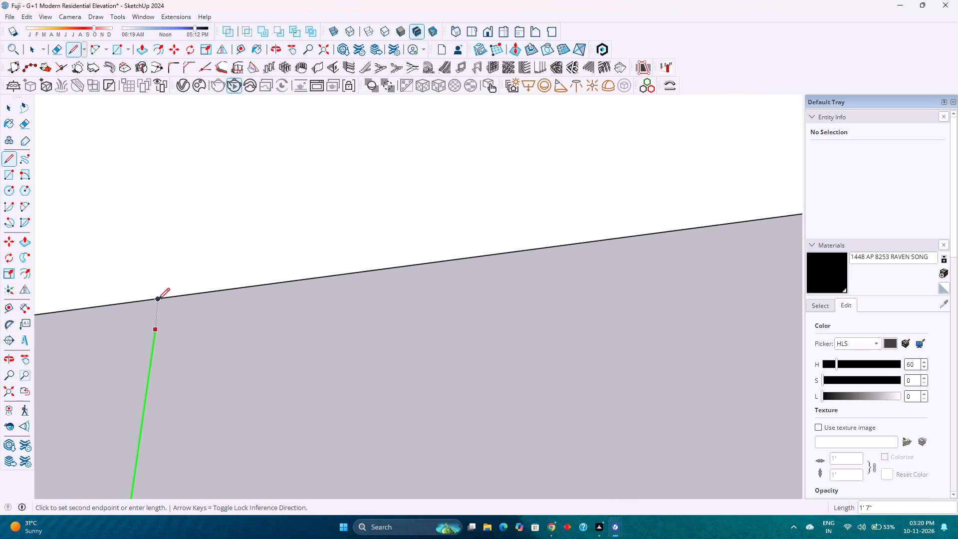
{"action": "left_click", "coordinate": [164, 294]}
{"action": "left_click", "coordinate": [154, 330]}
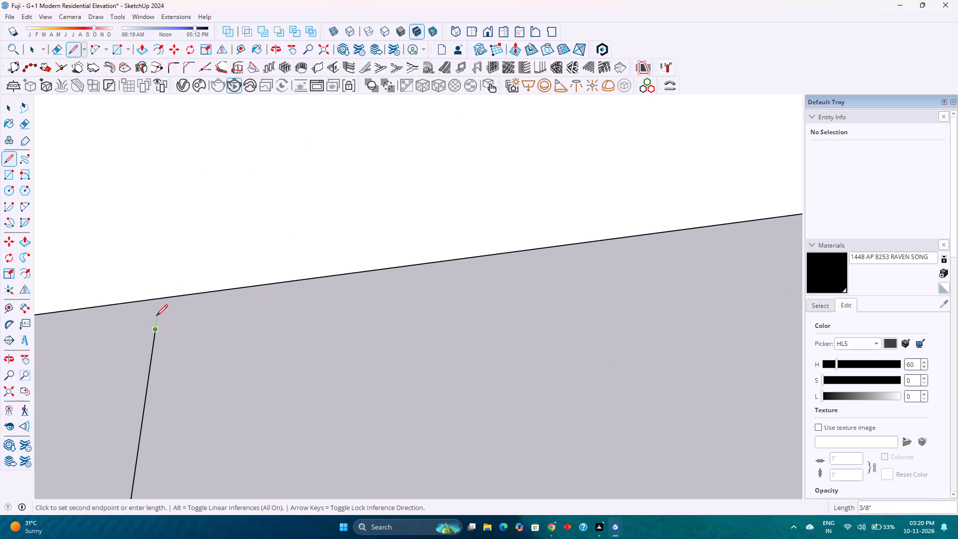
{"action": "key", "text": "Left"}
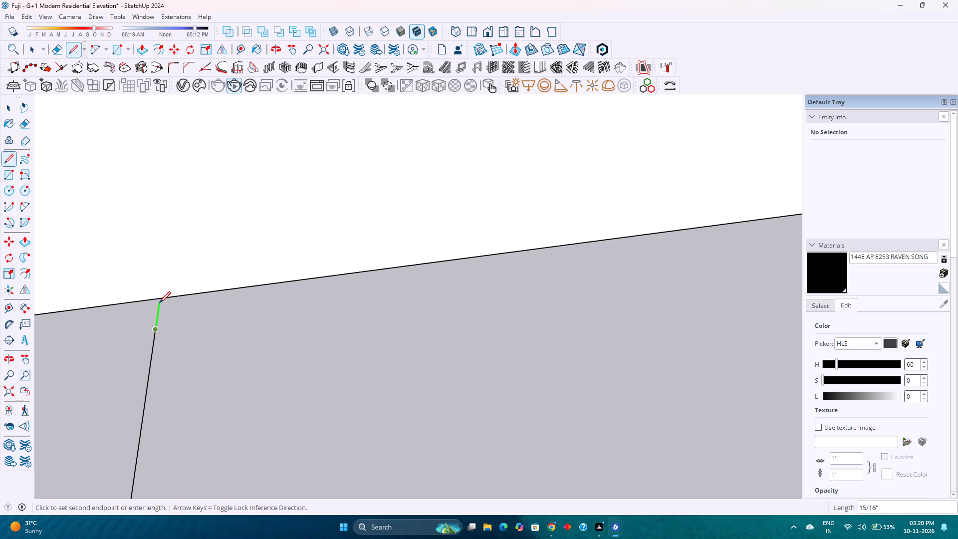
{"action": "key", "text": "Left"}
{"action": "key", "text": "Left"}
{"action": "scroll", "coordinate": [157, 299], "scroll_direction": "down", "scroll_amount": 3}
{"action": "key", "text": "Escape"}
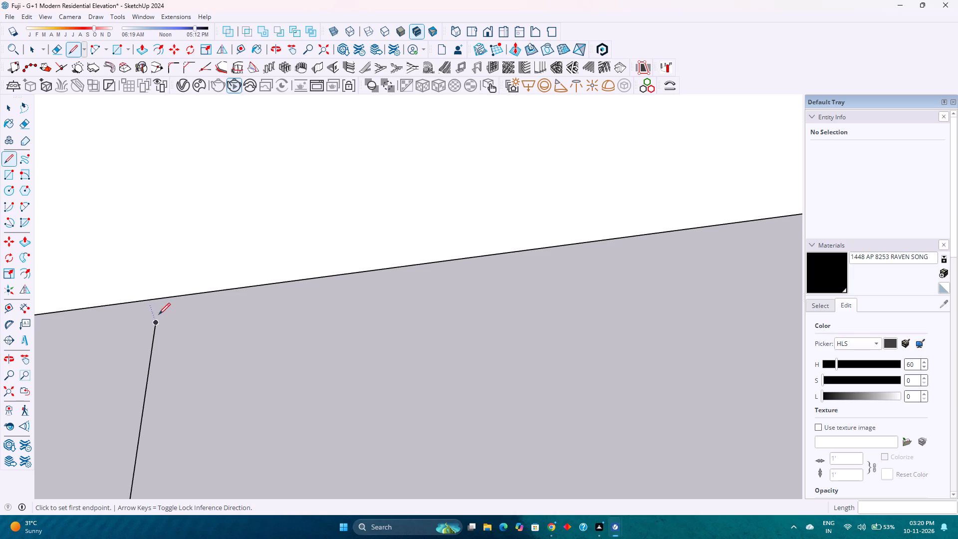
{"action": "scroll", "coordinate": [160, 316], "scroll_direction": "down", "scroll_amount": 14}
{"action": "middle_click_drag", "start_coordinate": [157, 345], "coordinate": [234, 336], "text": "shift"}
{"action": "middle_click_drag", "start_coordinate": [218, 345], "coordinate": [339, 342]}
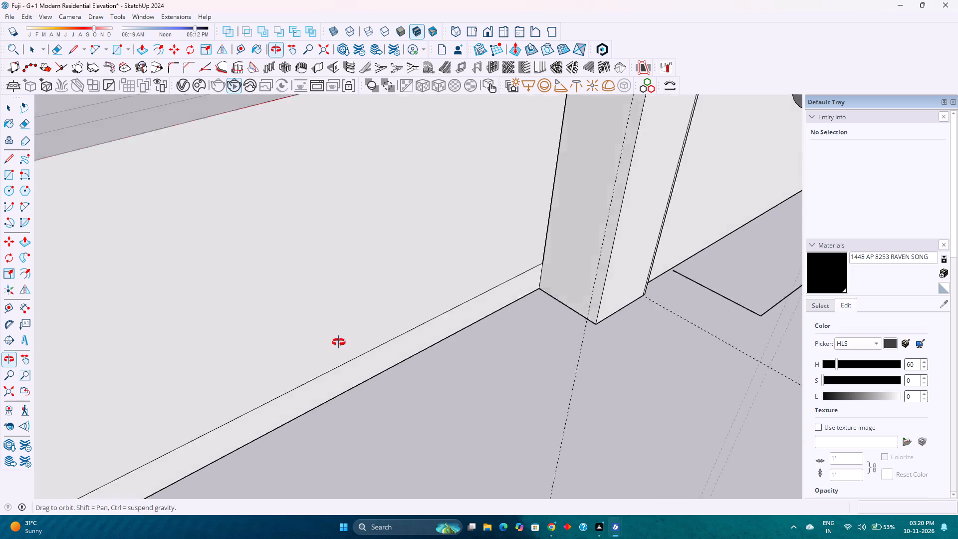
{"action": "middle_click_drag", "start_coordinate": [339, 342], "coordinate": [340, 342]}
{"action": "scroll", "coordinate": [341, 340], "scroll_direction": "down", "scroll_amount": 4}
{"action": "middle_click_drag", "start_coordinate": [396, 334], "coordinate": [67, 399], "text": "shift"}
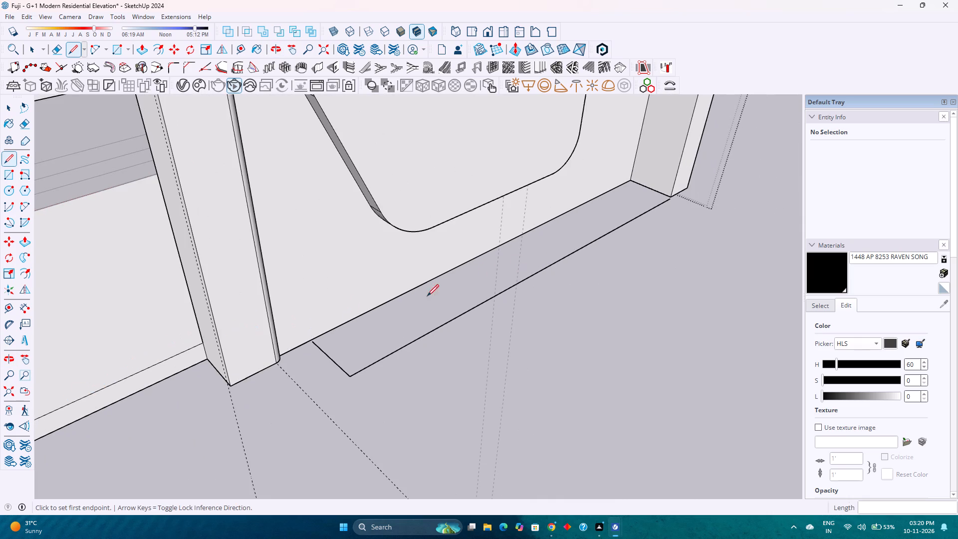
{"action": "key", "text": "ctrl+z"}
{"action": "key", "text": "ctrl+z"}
Draw a 13' by 1'7" rectangular ground strip from the side wall's bottom front corner, closed against the low wall's base.
{"action": "scroll", "coordinate": [667, 190], "scroll_direction": "up", "scroll_amount": 12}
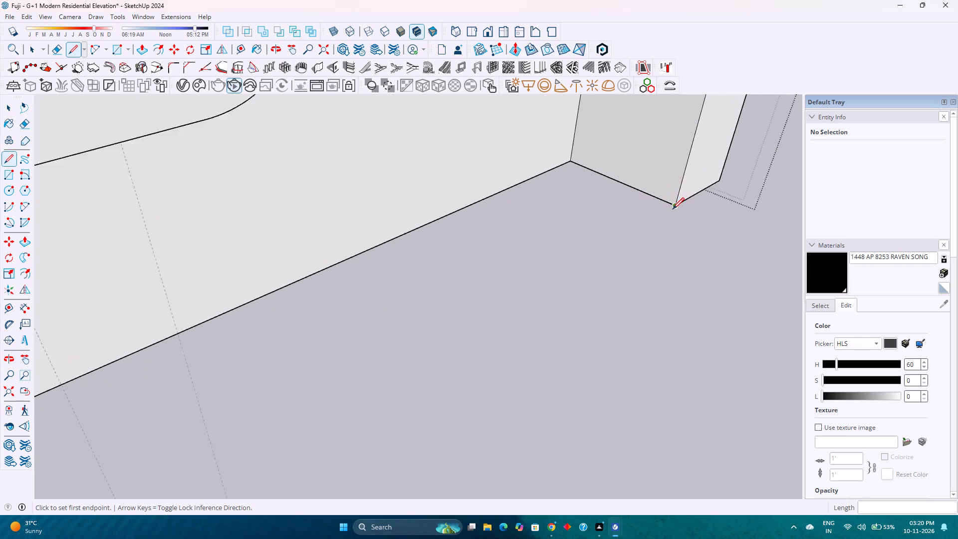
{"action": "scroll", "coordinate": [673, 209], "scroll_direction": "up", "scroll_amount": 5}
{"action": "left_click", "coordinate": [677, 205]}
{"action": "scroll", "coordinate": [541, 271], "scroll_direction": "down", "scroll_amount": 4}
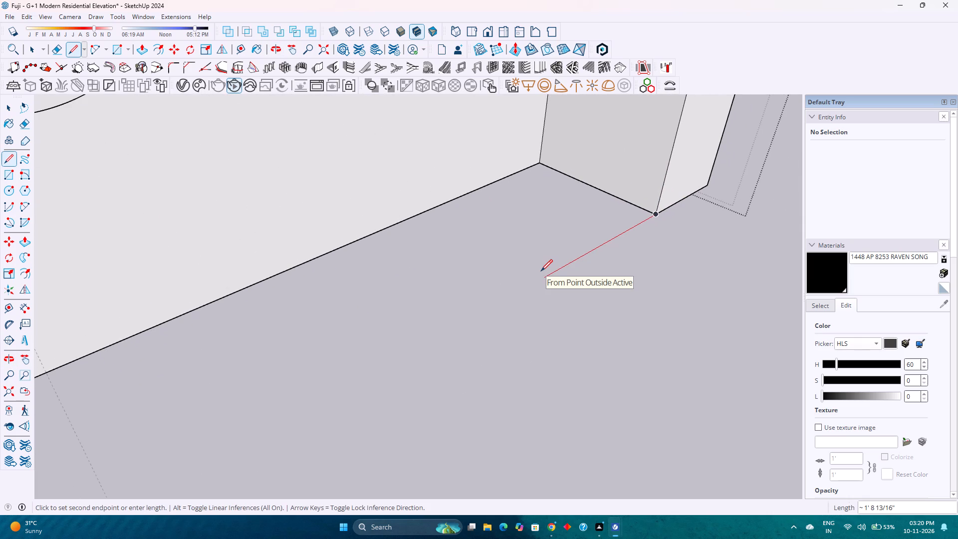
{"action": "key", "text": "Right"}
{"action": "type", "text": "13'"}
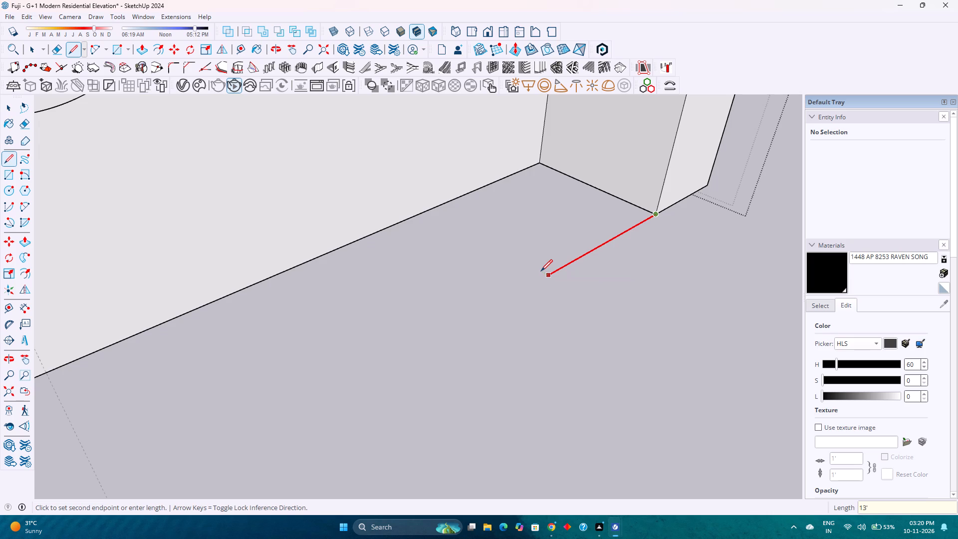
{"action": "key", "text": "Return"}
{"action": "scroll", "coordinate": [541, 271], "scroll_direction": "down", "scroll_amount": 17}
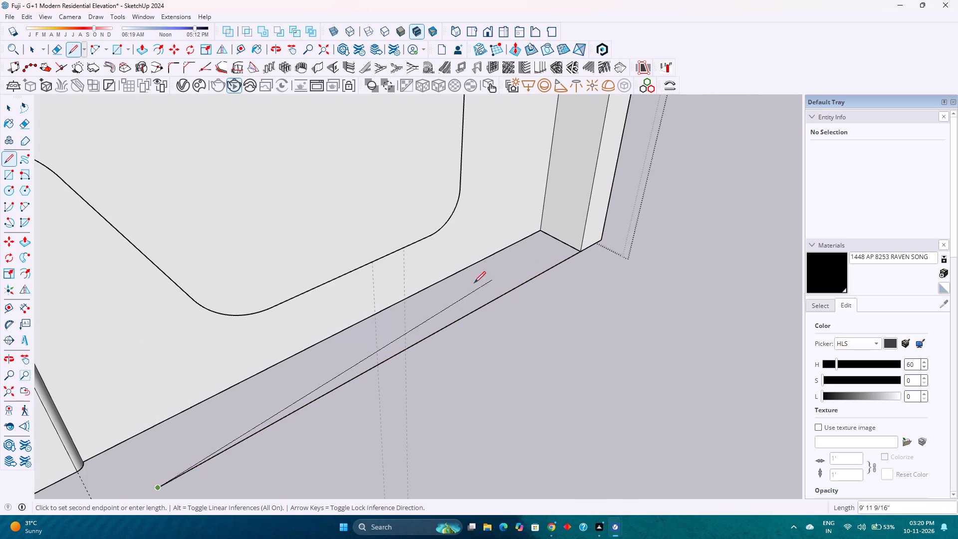
{"action": "key", "text": "Left"}
{"action": "left_click", "coordinate": [127, 435]}
{"action": "key", "text": "space"}
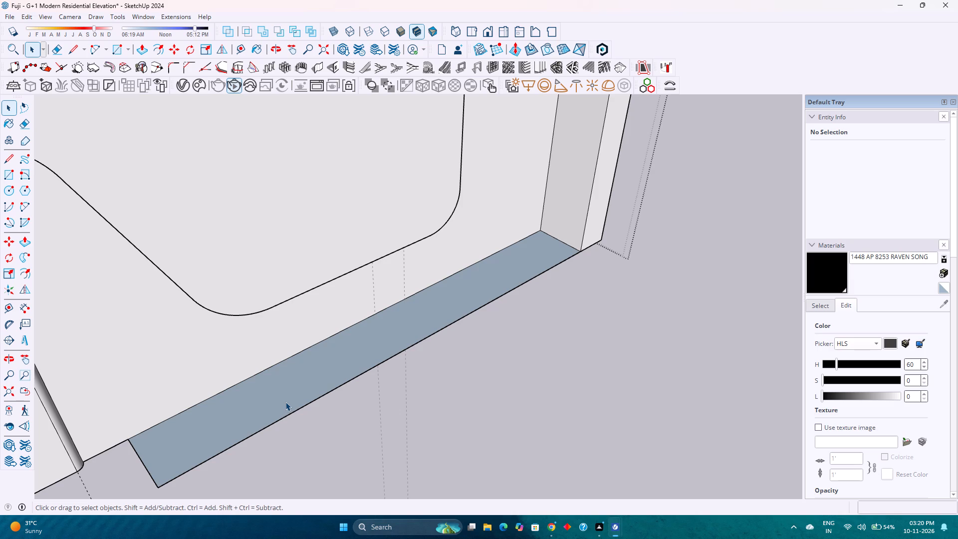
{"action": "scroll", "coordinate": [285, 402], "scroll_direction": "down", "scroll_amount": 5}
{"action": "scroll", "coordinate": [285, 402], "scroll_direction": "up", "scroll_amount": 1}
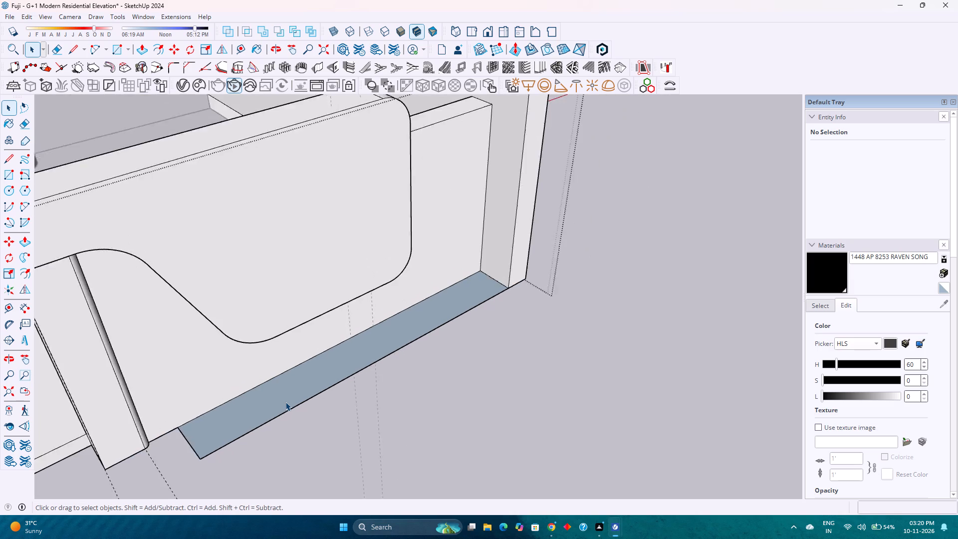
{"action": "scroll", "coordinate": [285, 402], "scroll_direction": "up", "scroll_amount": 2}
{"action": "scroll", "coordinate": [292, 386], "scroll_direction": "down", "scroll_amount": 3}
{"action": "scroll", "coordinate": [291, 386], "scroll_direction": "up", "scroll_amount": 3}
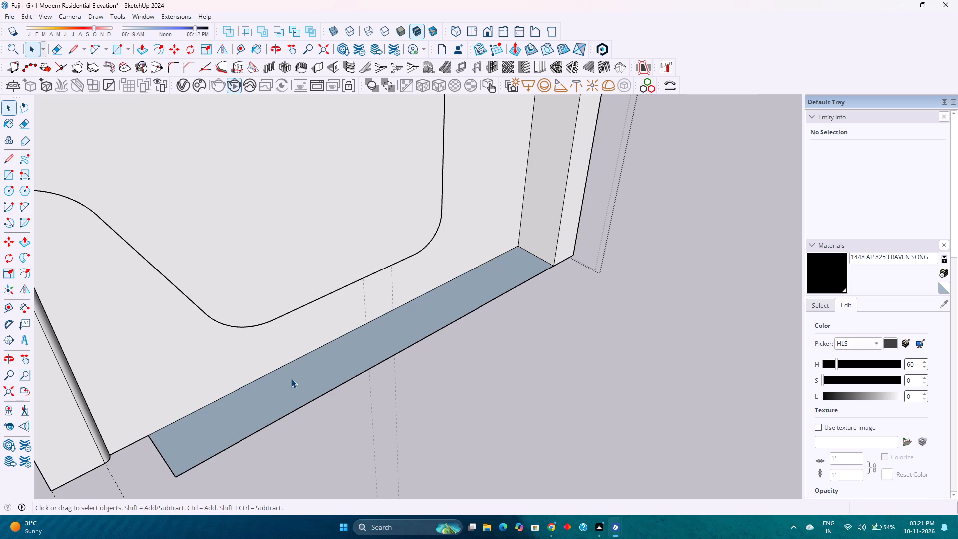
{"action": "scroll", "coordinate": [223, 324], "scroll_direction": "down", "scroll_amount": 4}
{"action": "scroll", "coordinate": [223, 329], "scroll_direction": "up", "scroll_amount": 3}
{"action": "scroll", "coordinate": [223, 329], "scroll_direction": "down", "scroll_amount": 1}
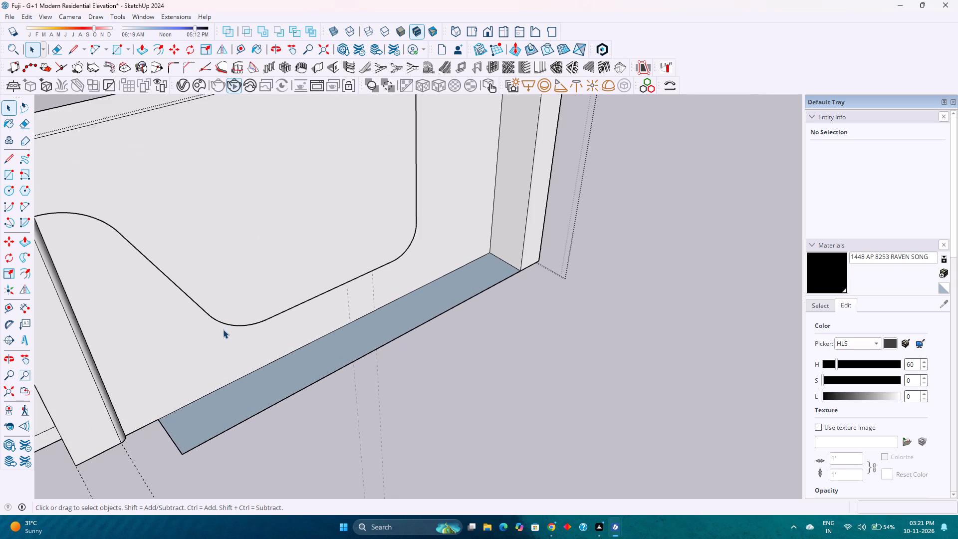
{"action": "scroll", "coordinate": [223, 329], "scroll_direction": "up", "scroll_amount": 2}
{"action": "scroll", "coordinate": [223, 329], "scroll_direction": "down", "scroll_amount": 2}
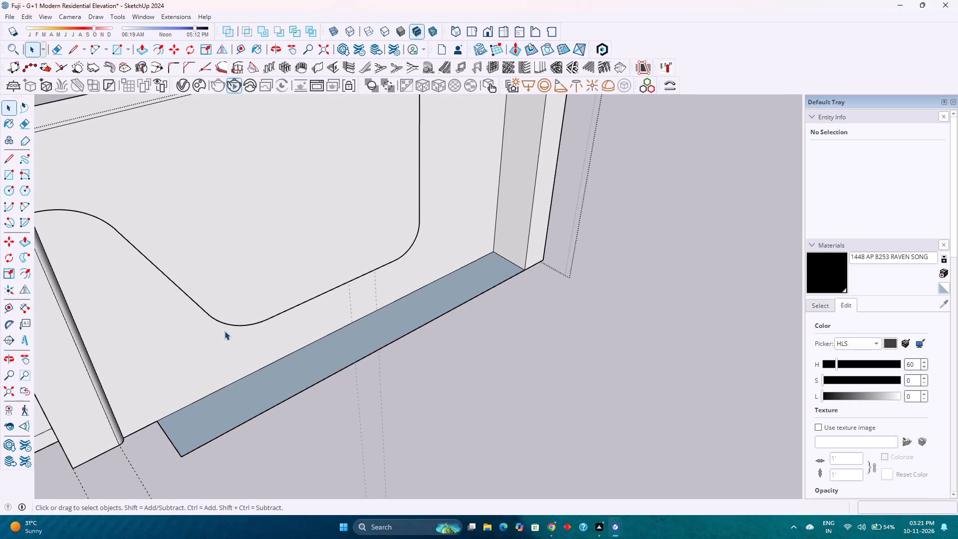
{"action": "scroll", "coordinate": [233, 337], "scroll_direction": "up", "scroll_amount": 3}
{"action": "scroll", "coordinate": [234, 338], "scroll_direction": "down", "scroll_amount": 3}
Push/Pull the ground strip upward, trying 1" before setting the height to 1'.
{"action": "key", "text": "p"}
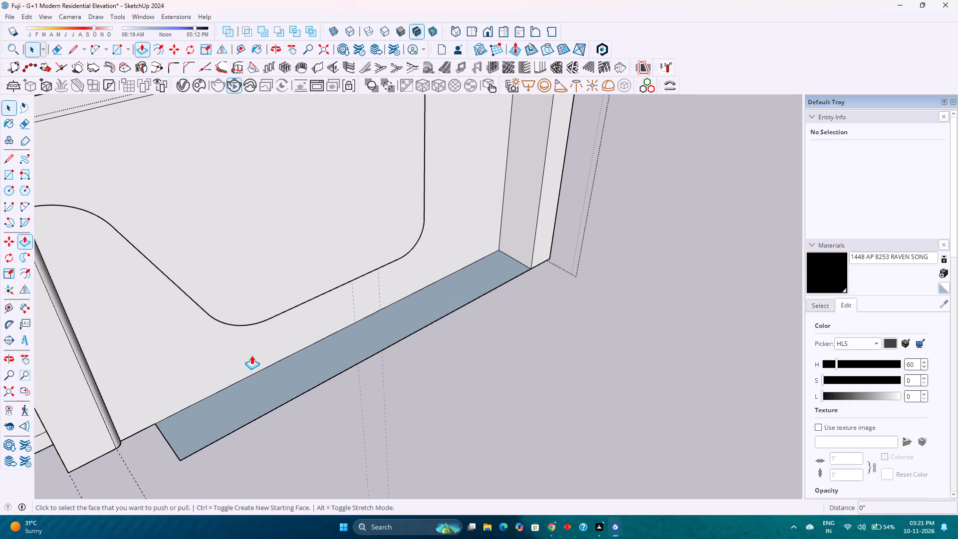
{"action": "left_click", "coordinate": [272, 380]}
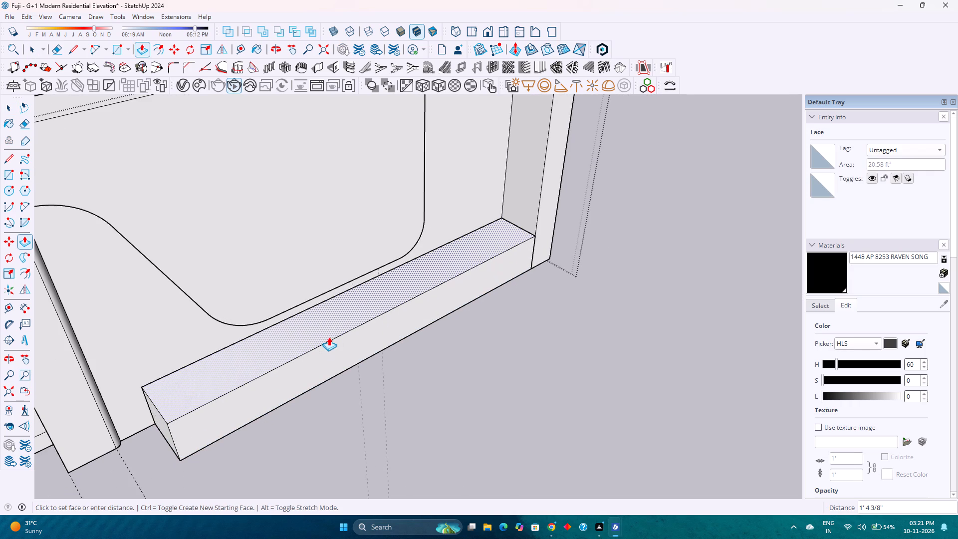
{"action": "key", "text": "1"}
{"action": "key", "text": "Return"}
{"action": "scroll", "coordinate": [328, 337], "scroll_direction": "down", "scroll_amount": 4}
{"action": "middle_click_drag", "start_coordinate": [305, 336], "coordinate": [265, 228]}
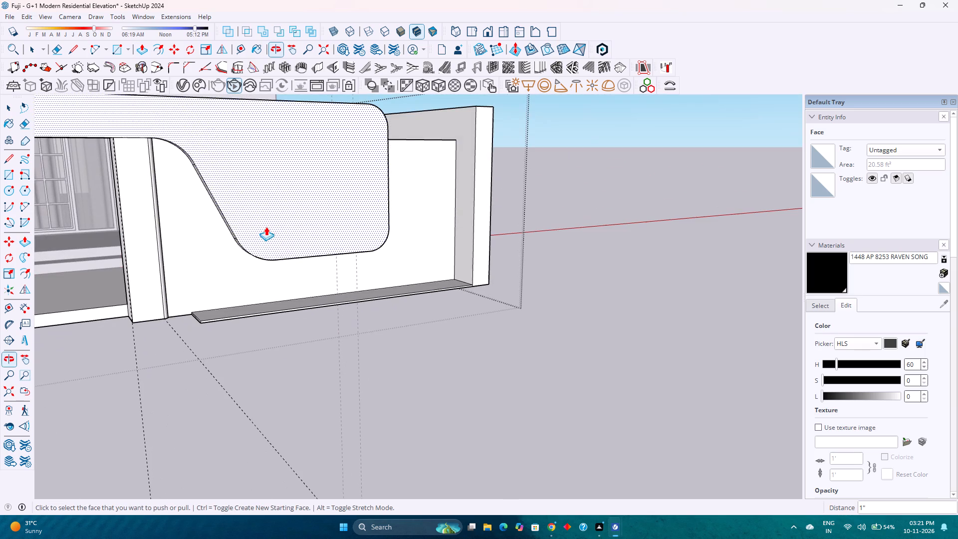
{"action": "type", "text": "1'"}
{"action": "key", "text": "Return"}
Set the height of the raised strip in front of the low wall to 9".
{"action": "scroll", "coordinate": [285, 283], "scroll_direction": "up", "scroll_amount": 3}
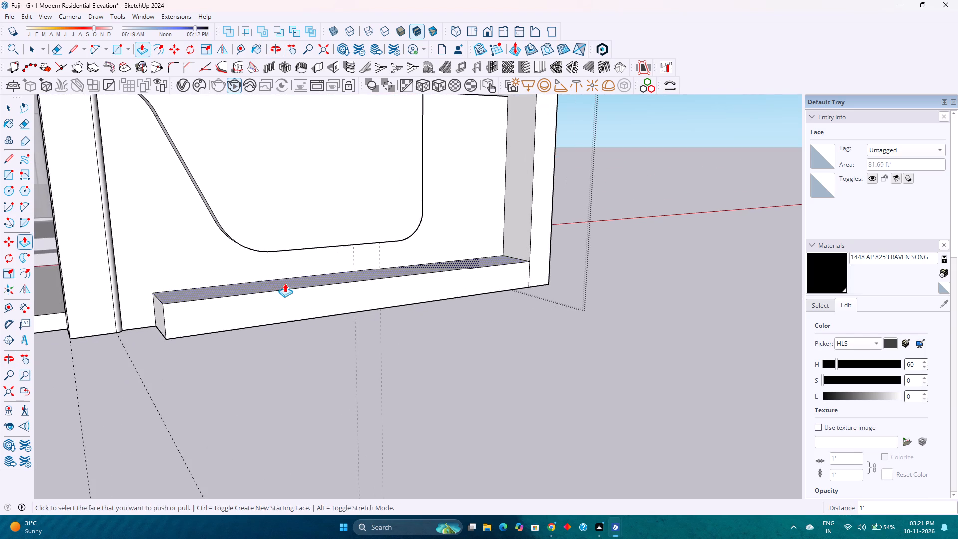
{"action": "middle_click_drag", "start_coordinate": [297, 291], "coordinate": [252, 276]}
{"action": "scroll", "coordinate": [252, 276], "scroll_direction": "down", "scroll_amount": 1}
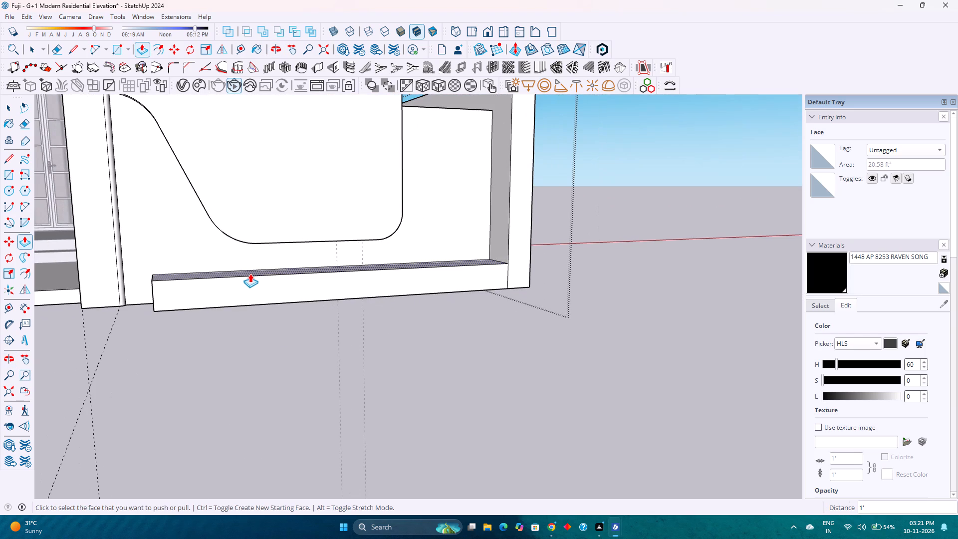
{"action": "middle_click_drag", "start_coordinate": [355, 301], "coordinate": [283, 258]}
{"action": "middle_click", "coordinate": [282, 256]}
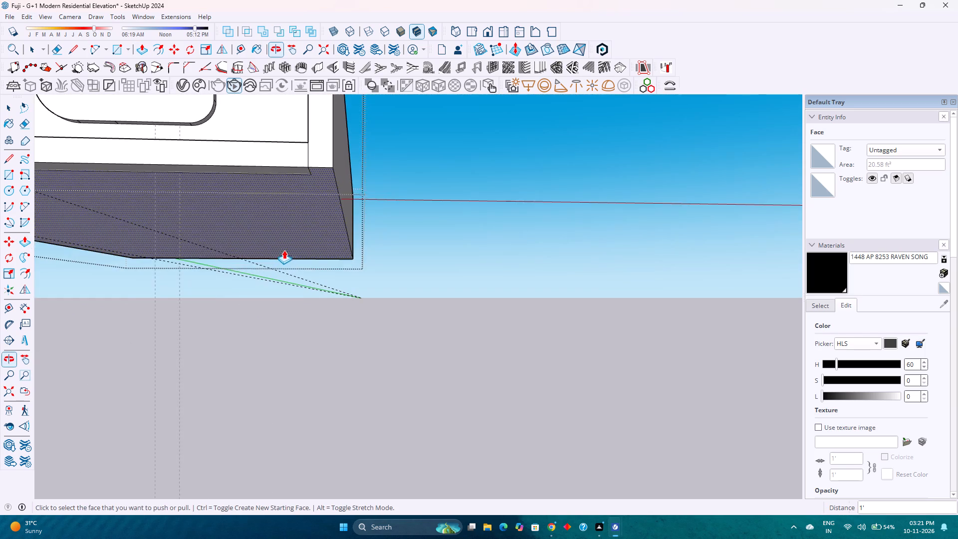
{"action": "scroll", "coordinate": [284, 250], "scroll_direction": "down", "scroll_amount": 4}
{"action": "middle_click_drag", "start_coordinate": [279, 248], "coordinate": [407, 352], "text": "shift"}
{"action": "middle_click", "coordinate": [407, 353], "text": "shift"}
{"action": "scroll", "coordinate": [476, 361], "scroll_direction": "up", "scroll_amount": 3}
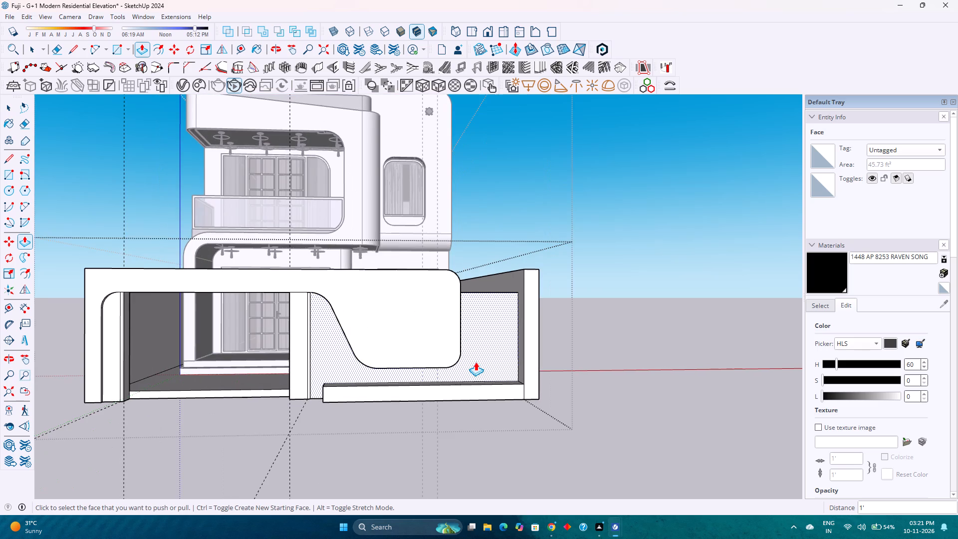
{"action": "key", "text": "9"}
{"action": "key", "text": "Return"}
{"action": "scroll", "coordinate": [385, 377], "scroll_direction": "up", "scroll_amount": 8}
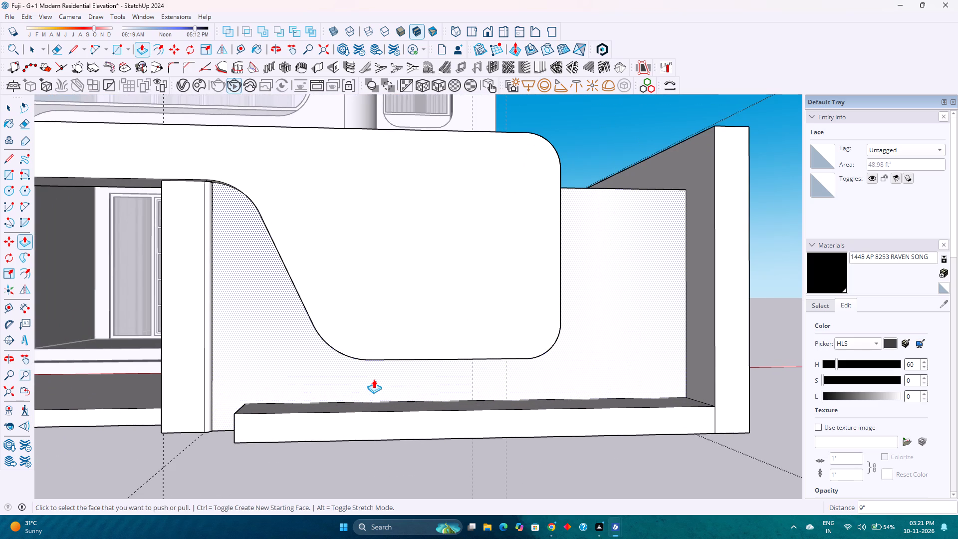
Round the free upper corner of the low front ledge with an arc about 6 3/8" long, cutting it through the 1'7" depth.
{"action": "key", "text": "space"}
{"action": "scroll", "coordinate": [363, 386], "scroll_direction": "down", "scroll_amount": 2}
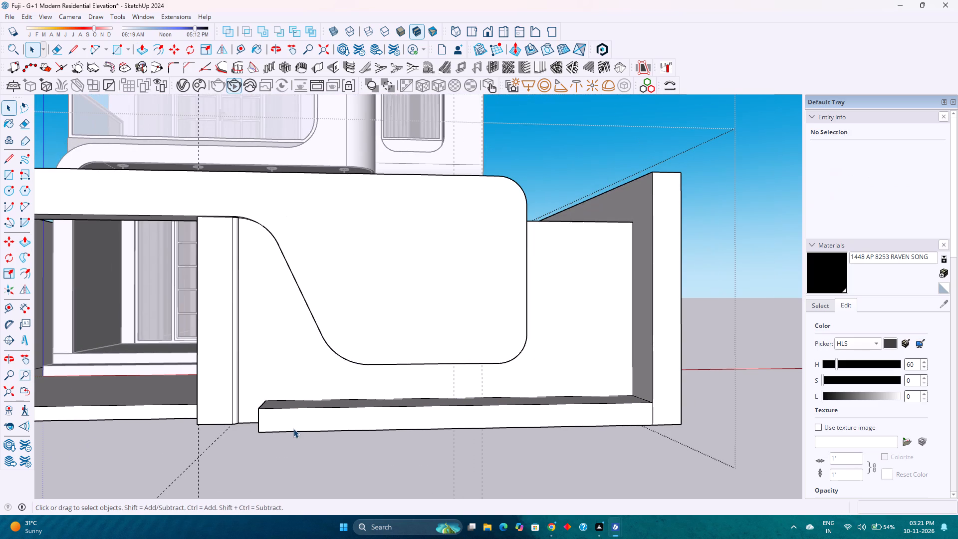
{"action": "scroll", "coordinate": [260, 422], "scroll_direction": "up", "scroll_amount": 4}
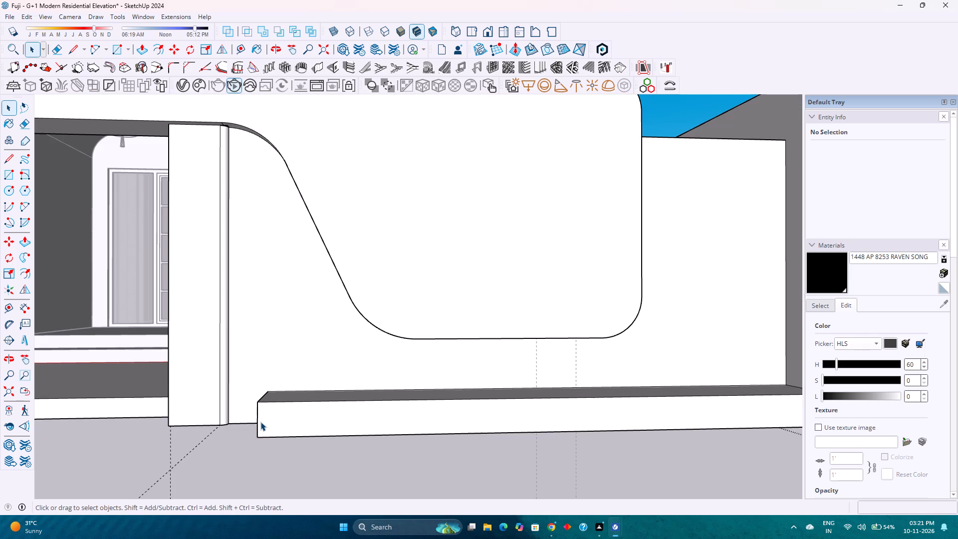
{"action": "scroll", "coordinate": [254, 422], "scroll_direction": "up", "scroll_amount": 7}
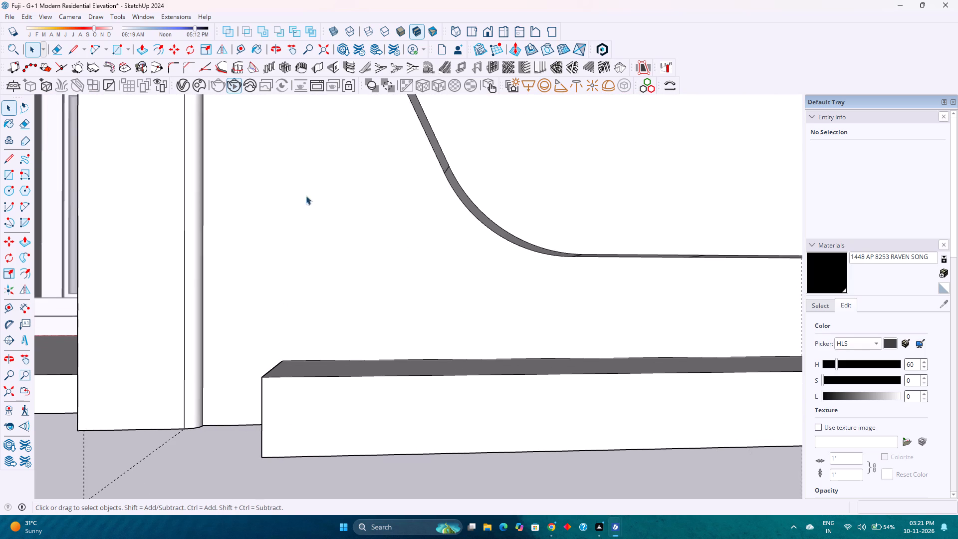
{"action": "left_click", "coordinate": [163, 49]}
{"action": "left_click", "coordinate": [91, 51]}
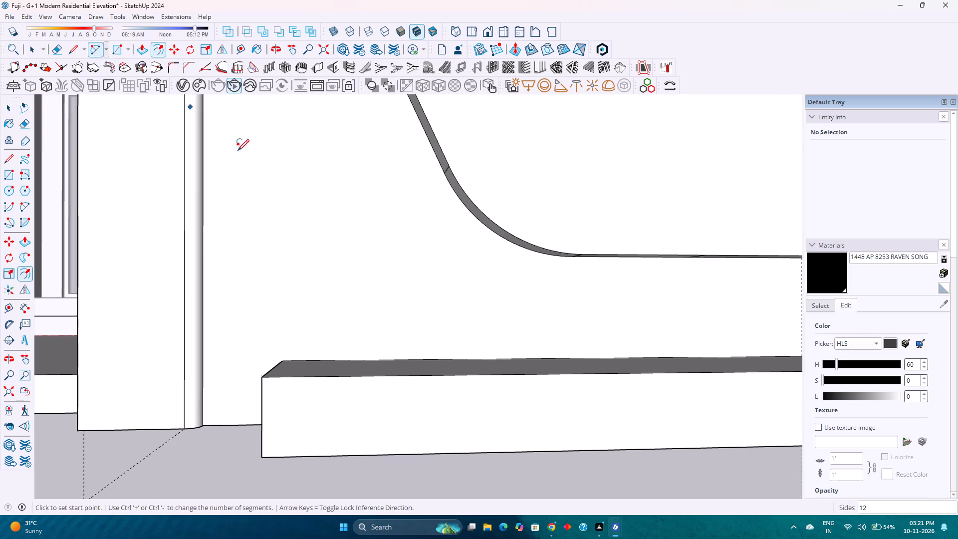
{"action": "left_click", "coordinate": [262, 417]}
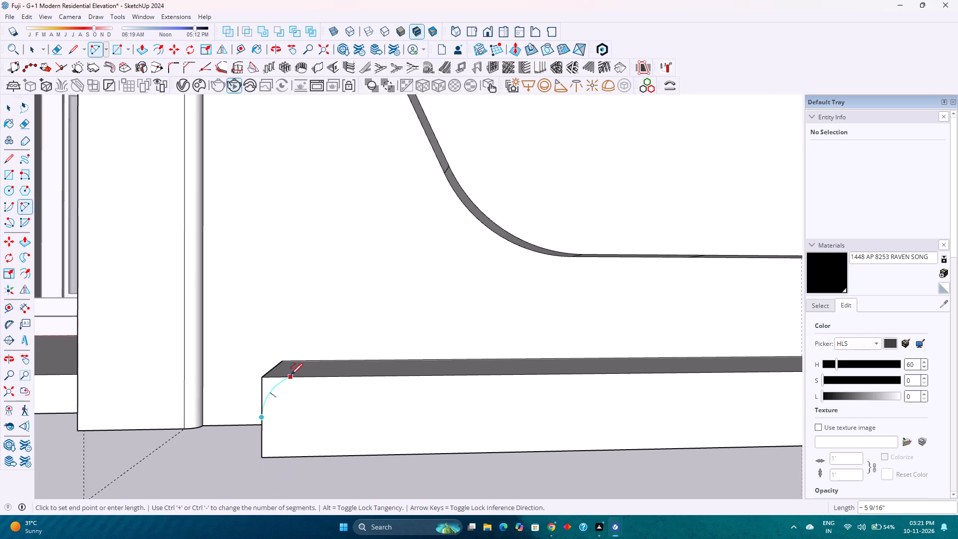
{"action": "double_click", "coordinate": [302, 375]}
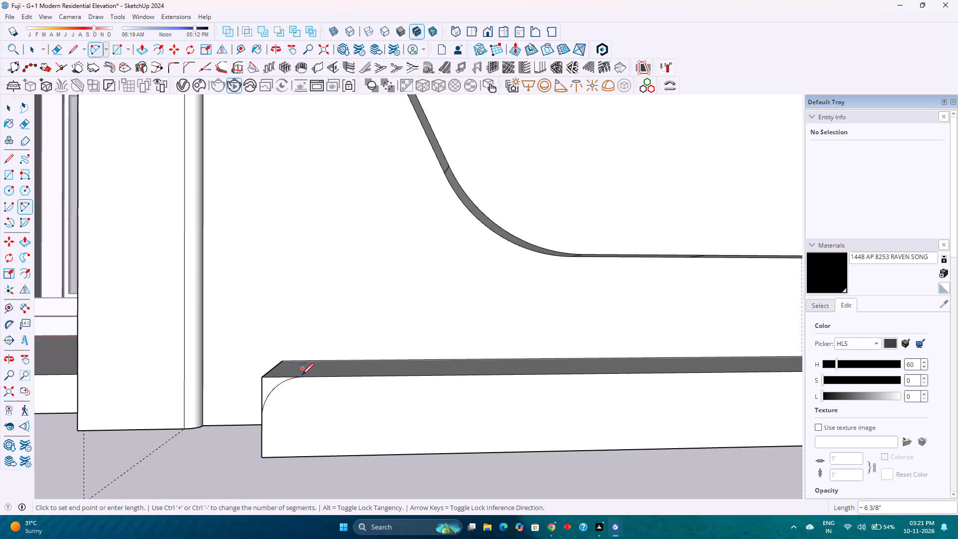
{"action": "key", "text": "p"}
{"action": "left_click", "coordinate": [271, 384]}
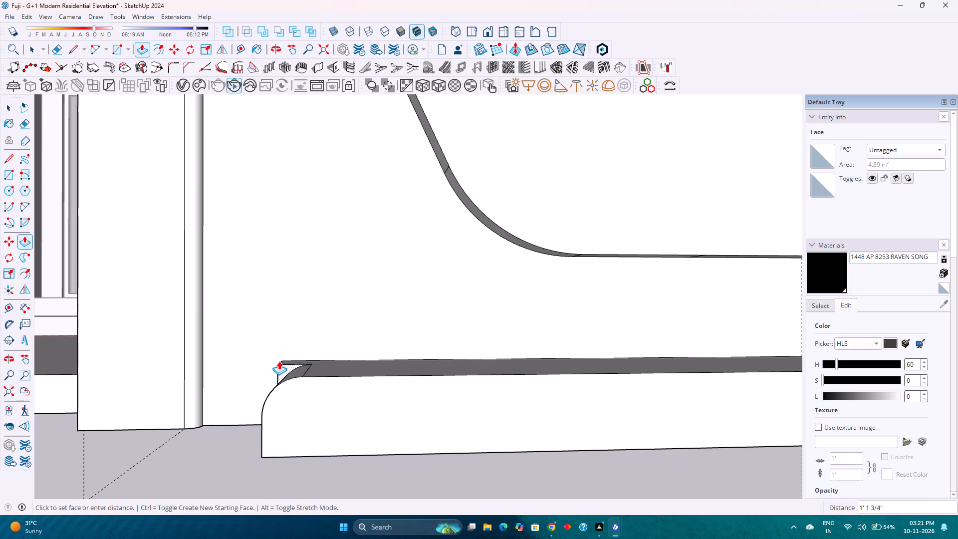
{"action": "left_click", "coordinate": [282, 358]}
Close the gap behind the ledge's rounded corner with a line and erase the leftover corner edges against the low wall.
{"action": "scroll", "coordinate": [274, 360], "scroll_direction": "up", "scroll_amount": 4}
{"action": "middle_click_drag", "start_coordinate": [274, 360], "coordinate": [420, 367]}
{"action": "middle_click", "coordinate": [420, 367]}
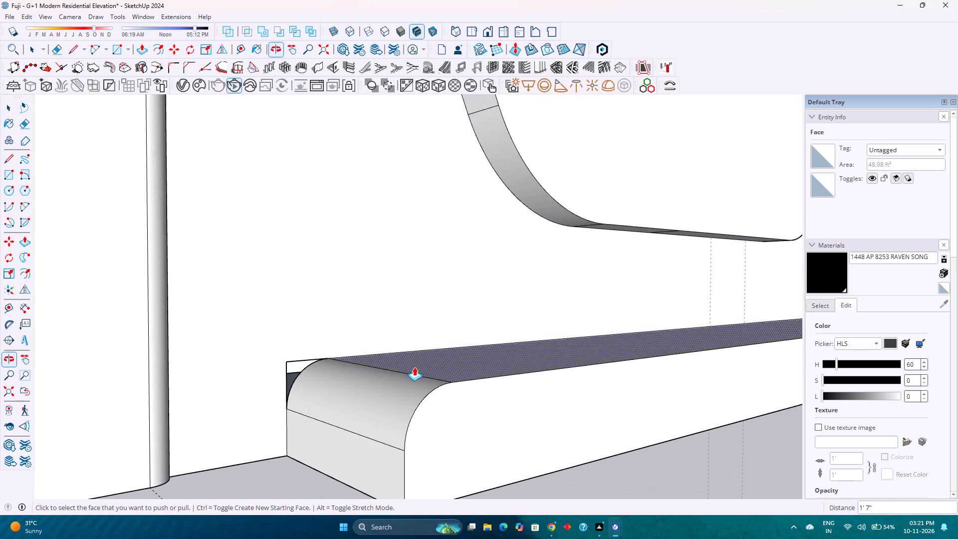
{"action": "scroll", "coordinate": [305, 368], "scroll_direction": "up", "scroll_amount": 3}
{"action": "left_click", "coordinate": [75, 49]}
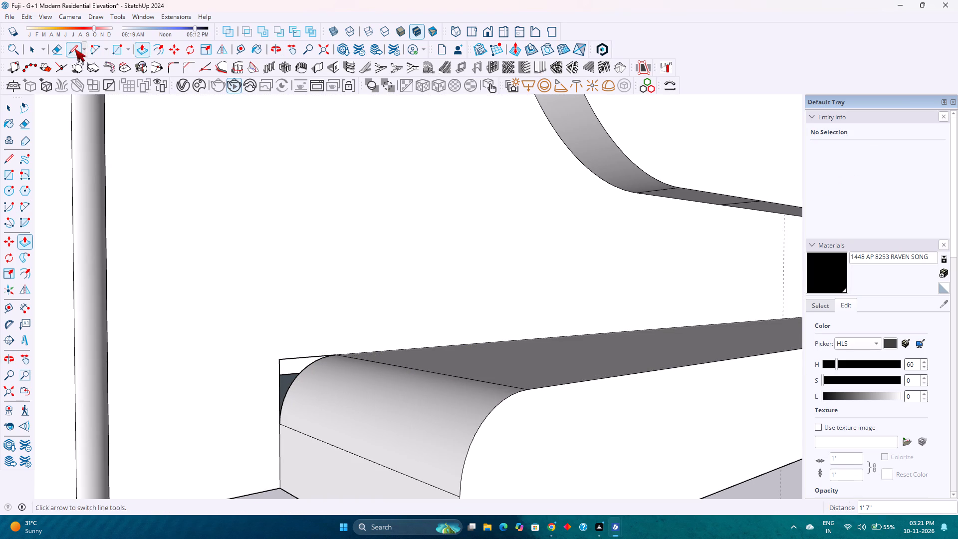
{"action": "left_click", "coordinate": [283, 424]}
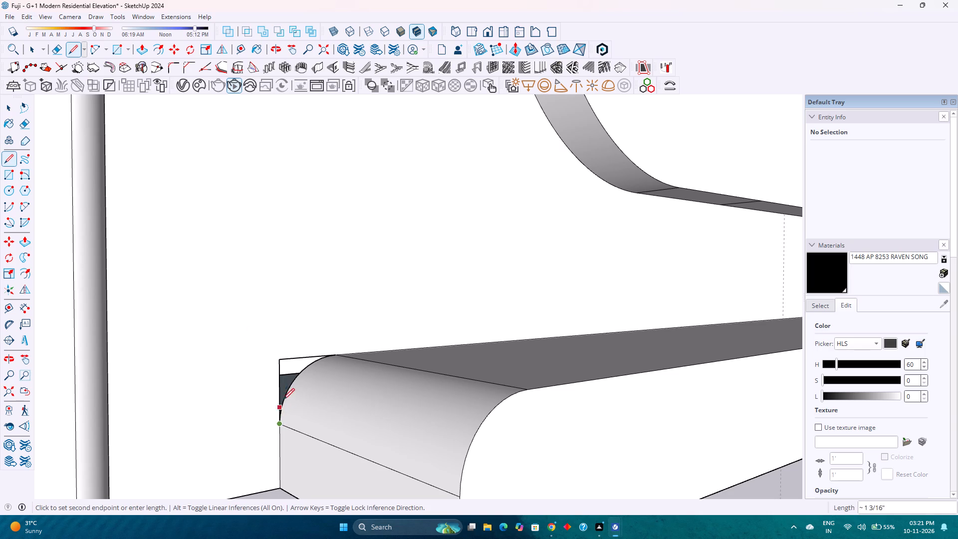
{"action": "left_click", "coordinate": [281, 359]}
{"action": "key", "text": "space"}
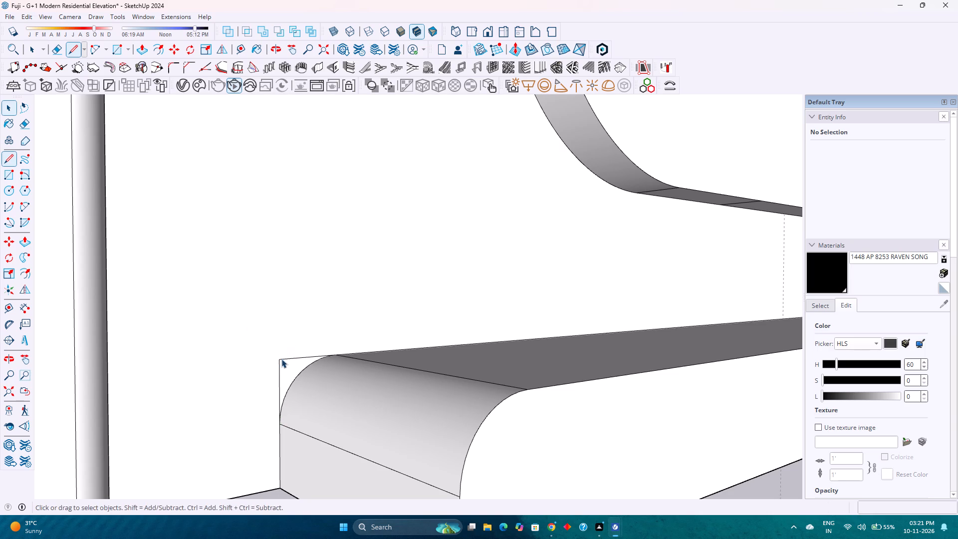
{"action": "type", "text": "e"}
{"action": "left_click", "coordinate": [281, 357]}
{"action": "left_click_drag", "start_coordinate": [281, 358], "coordinate": [281, 365]}
{"action": "left_click_drag", "start_coordinate": [281, 365], "coordinate": [274, 370]}
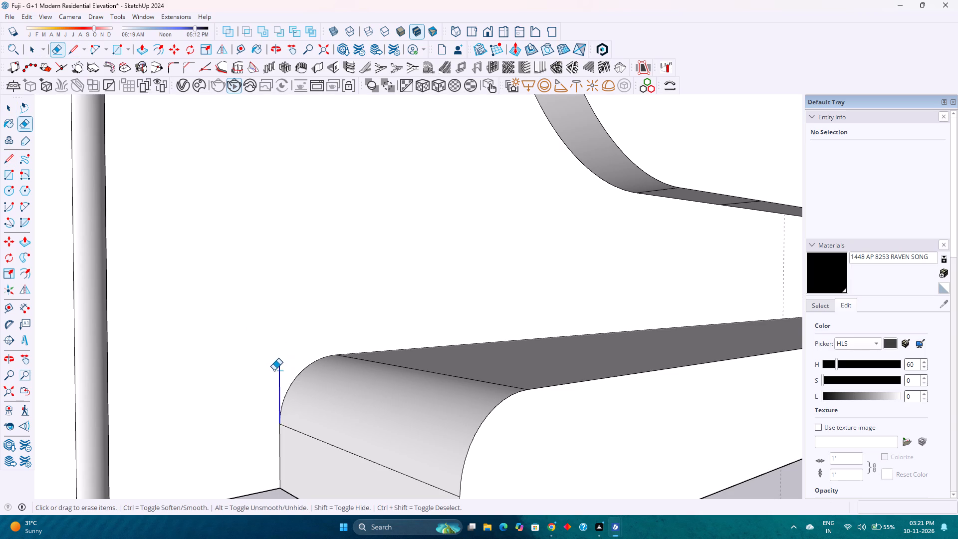
Offset the outline of the ledge's top face 3" inward.
{"action": "scroll", "coordinate": [271, 376], "scroll_direction": "down", "scroll_amount": 8}
{"action": "middle_click_drag", "start_coordinate": [397, 422], "coordinate": [245, 419]}
{"action": "scroll", "coordinate": [248, 414], "scroll_direction": "down", "scroll_amount": 5}
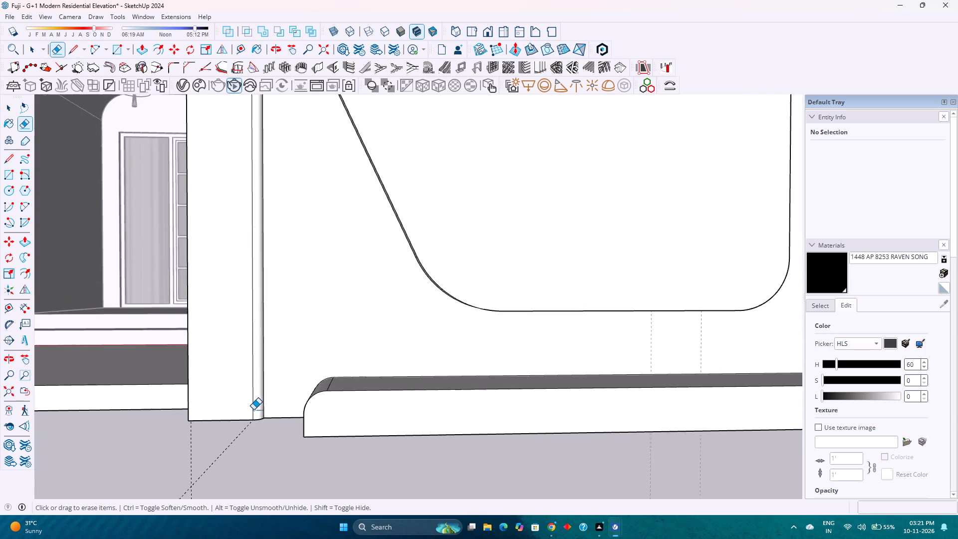
{"action": "scroll", "coordinate": [253, 410], "scroll_direction": "down", "scroll_amount": 5}
{"action": "middle_click_drag", "start_coordinate": [301, 391], "coordinate": [470, 497]}
{"action": "middle_click", "coordinate": [470, 497]}
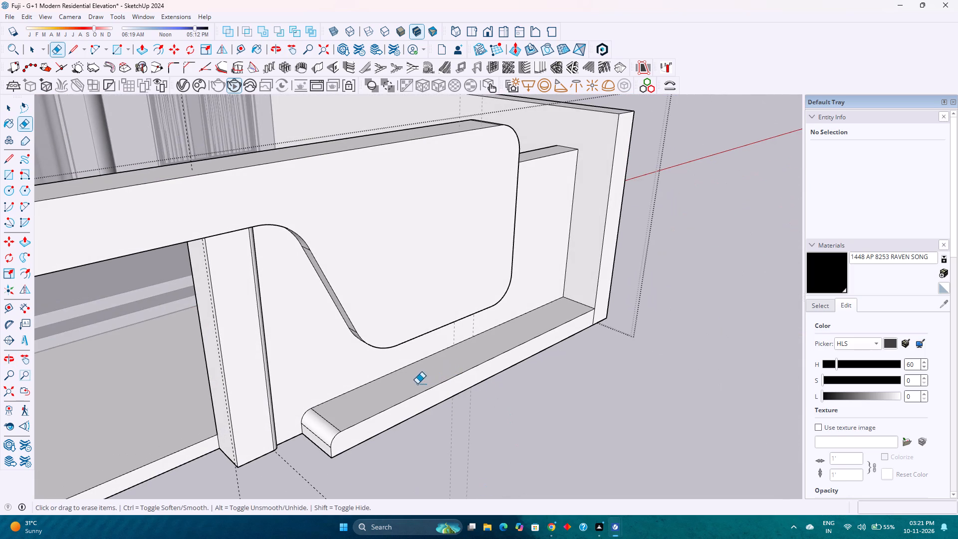
{"action": "key", "text": "space"}
{"action": "scroll", "coordinate": [396, 395], "scroll_direction": "up", "scroll_amount": 4}
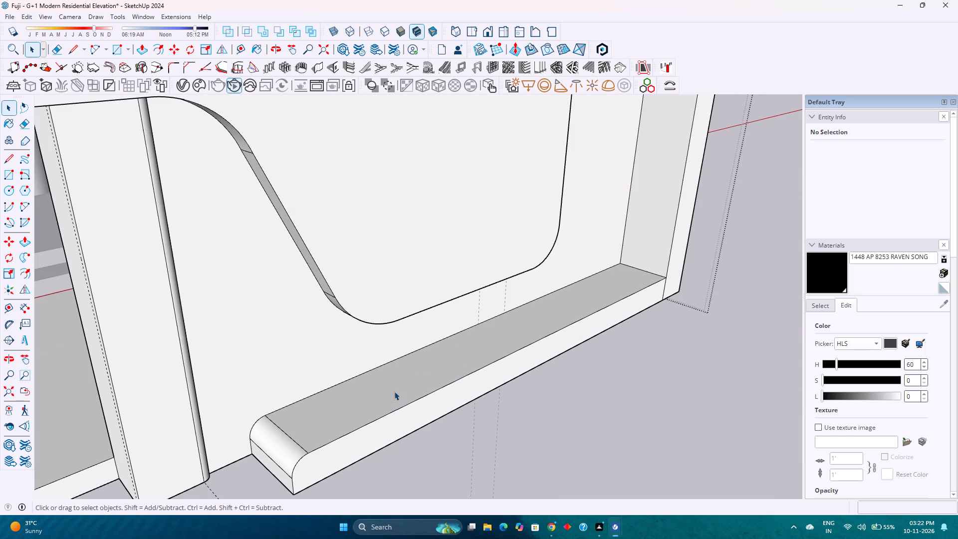
{"action": "left_click", "coordinate": [394, 391]}
{"action": "left_click", "coordinate": [156, 52]}
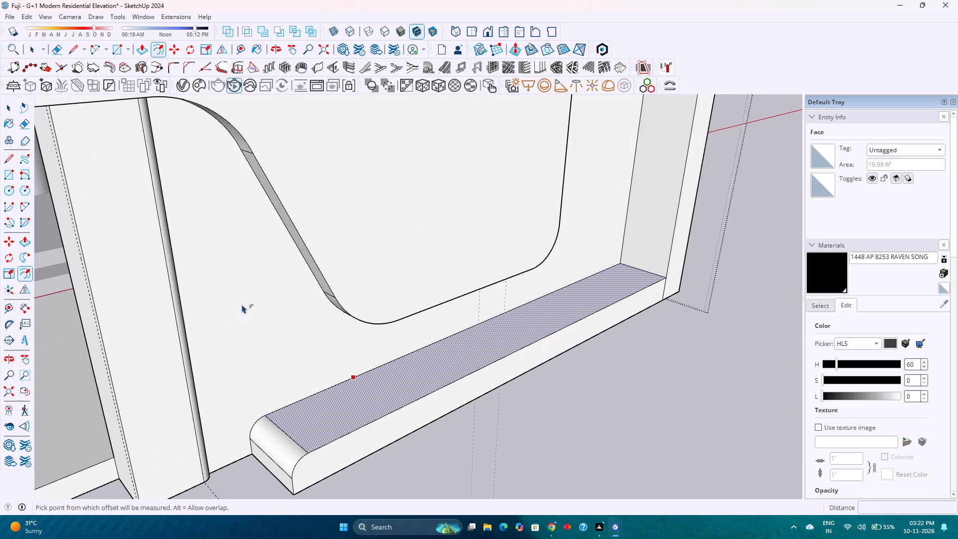
{"action": "left_click", "coordinate": [270, 402]}
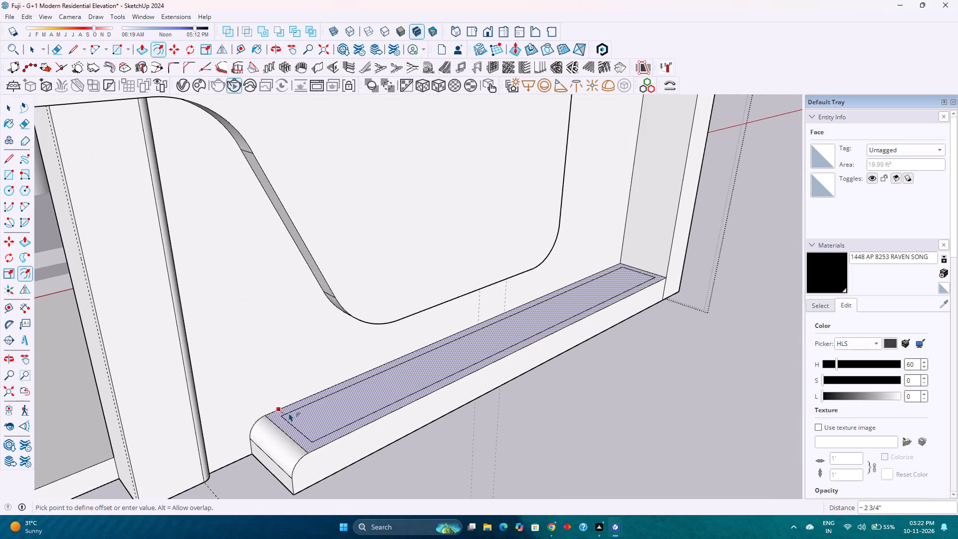
{"action": "key", "text": "3"}
{"action": "key", "text": "Return"}
Push the inner top face of the ledge down 8" to hollow out a planter trough.
{"action": "key", "text": "p"}
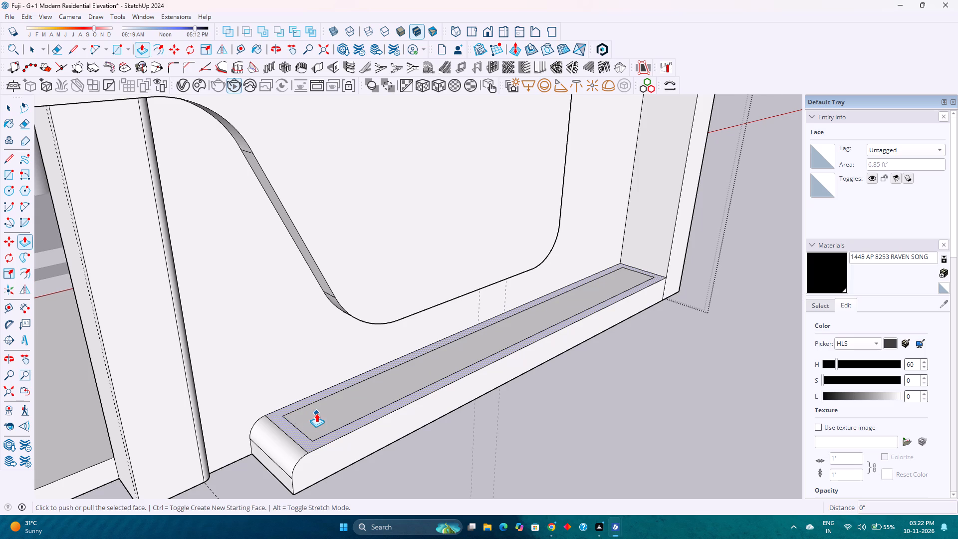
{"action": "key", "text": "Escape"}
{"action": "left_click", "coordinate": [346, 398]}
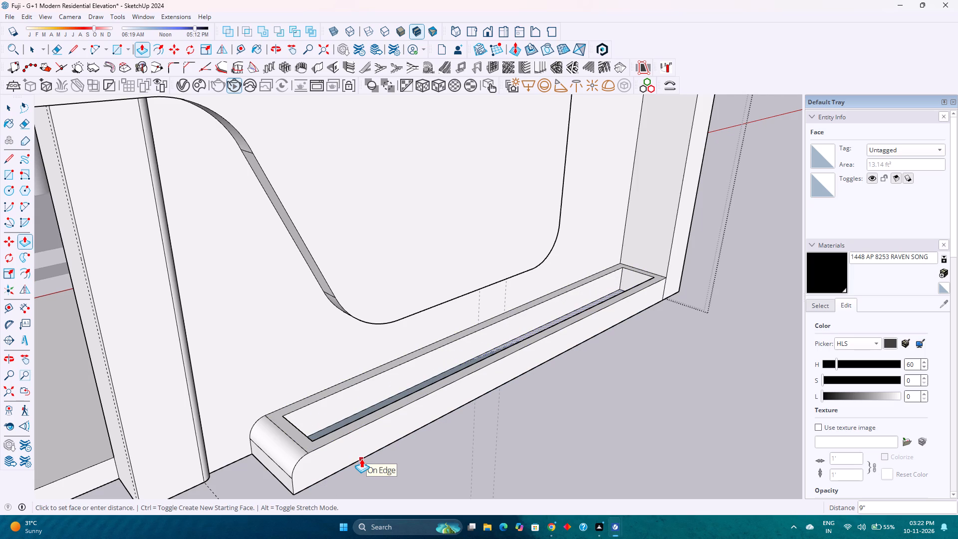
{"action": "key", "text": "8"}
{"action": "key", "text": "Return"}
{"action": "key", "text": "space"}
Examine the boundary wall, curved band and hollowed front ledge against the whole elevation from several angles.
{"action": "scroll", "coordinate": [448, 425], "scroll_direction": "down", "scroll_amount": 1}
{"action": "left_click_drag", "start_coordinate": [527, 436], "coordinate": [522, 433]}
{"action": "scroll", "coordinate": [515, 424], "scroll_direction": "down", "scroll_amount": 5}
{"action": "middle_click_drag", "start_coordinate": [608, 433], "coordinate": [389, 269]}
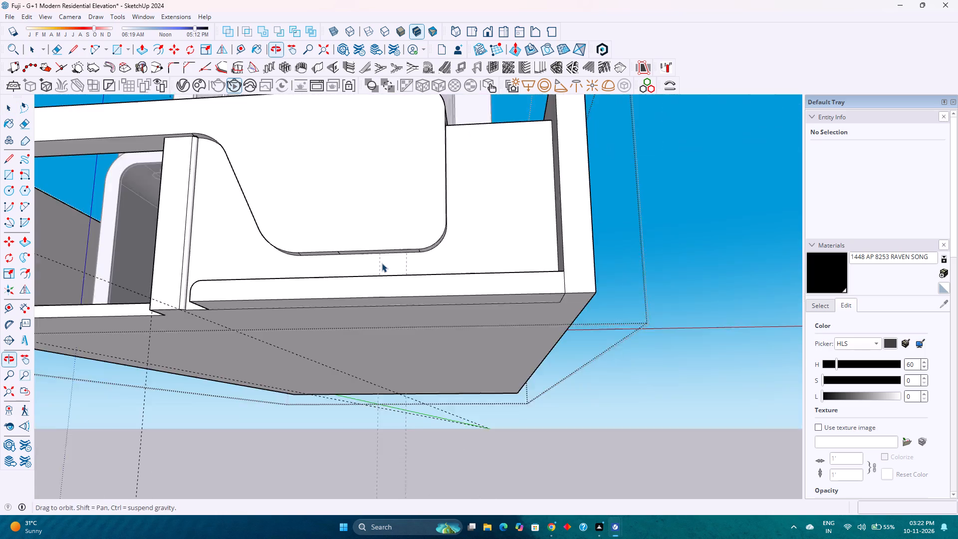
{"action": "scroll", "coordinate": [382, 262], "scroll_direction": "down", "scroll_amount": 3}
{"action": "middle_click_drag", "start_coordinate": [384, 265], "coordinate": [451, 327]}
{"action": "scroll", "coordinate": [452, 322], "scroll_direction": "down", "scroll_amount": 2}
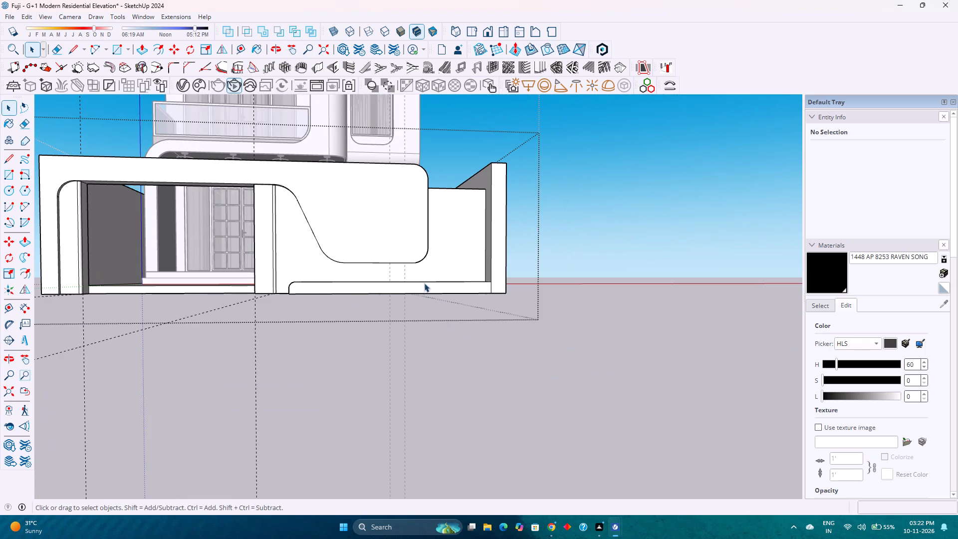
{"action": "scroll", "coordinate": [424, 281], "scroll_direction": "down", "scroll_amount": 4}
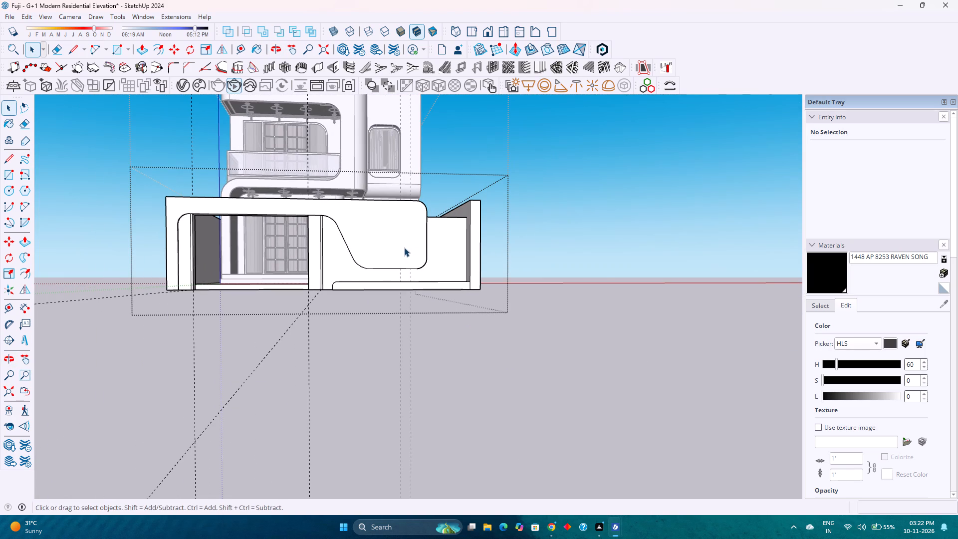
{"action": "scroll", "coordinate": [390, 250], "scroll_direction": "down", "scroll_amount": 2}
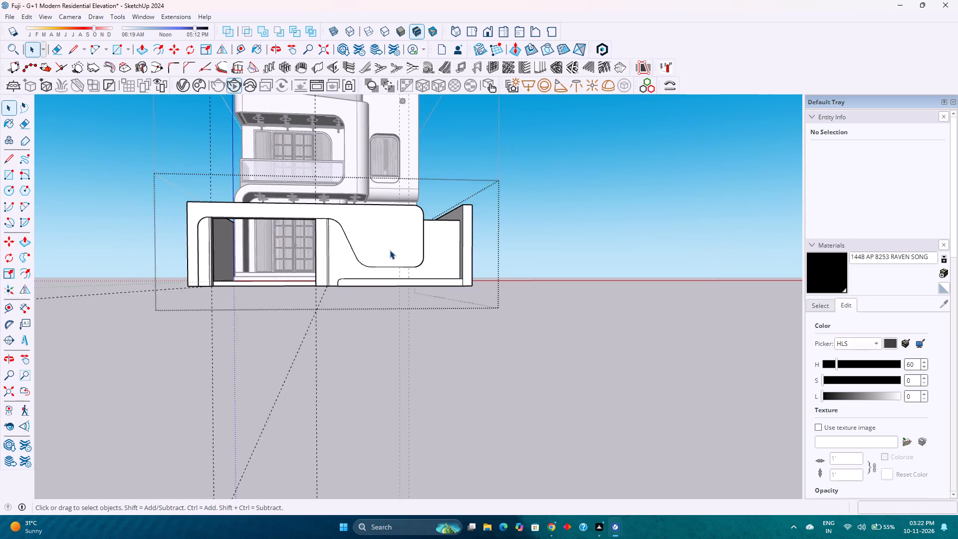
{"action": "scroll", "coordinate": [390, 250], "scroll_direction": "down", "scroll_amount": 1}
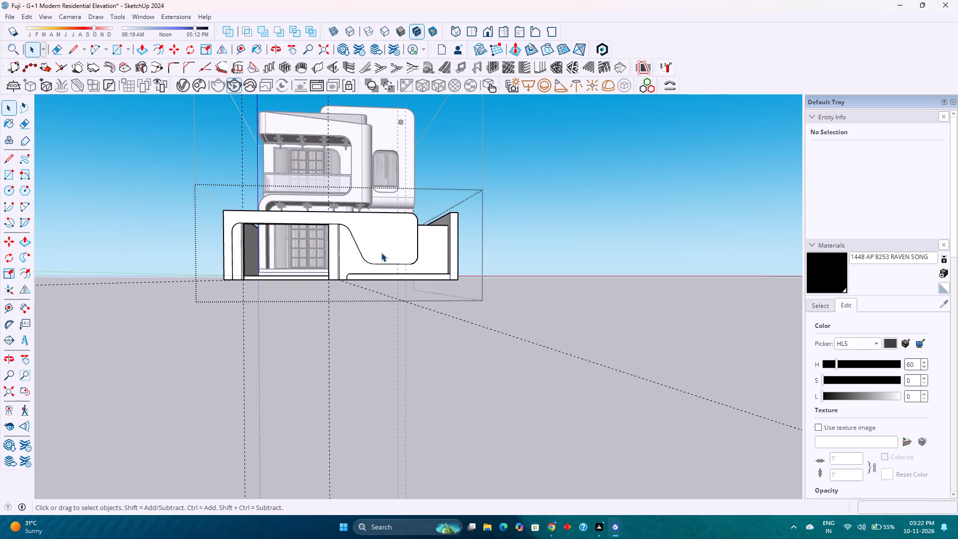
{"action": "scroll", "coordinate": [379, 253], "scroll_direction": "down", "scroll_amount": 4}
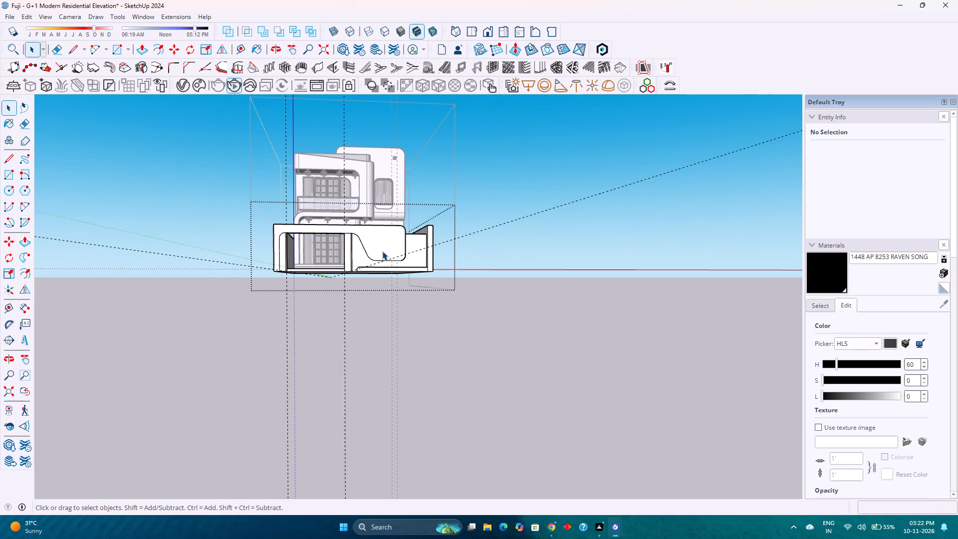
{"action": "scroll", "coordinate": [382, 251], "scroll_direction": "down", "scroll_amount": 3}
{"action": "scroll", "coordinate": [407, 223], "scroll_direction": "up", "scroll_amount": 3}
{"action": "middle_click_drag", "start_coordinate": [403, 225], "coordinate": [391, 276]}
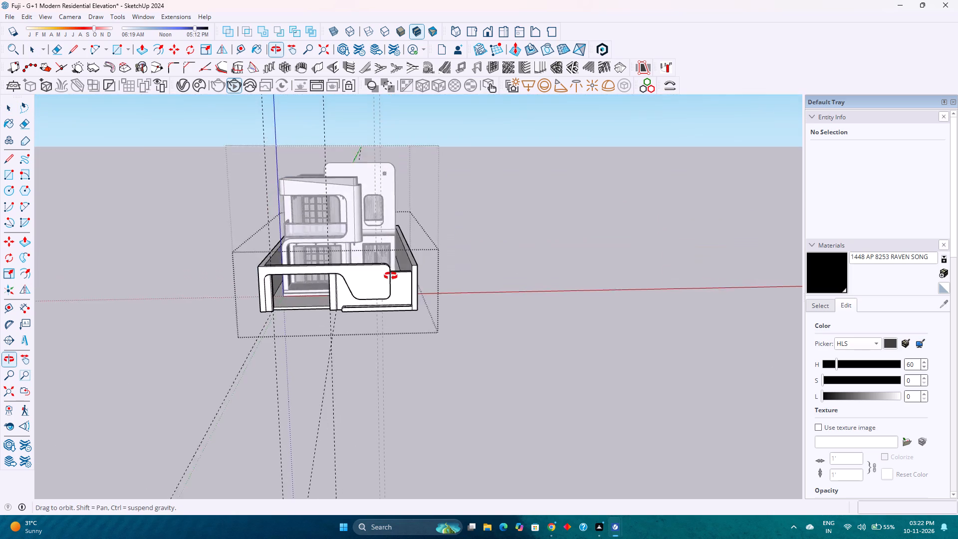
{"action": "middle_click_drag", "start_coordinate": [391, 276], "coordinate": [344, 238]}
{"action": "middle_click_drag", "start_coordinate": [345, 237], "coordinate": [394, 230]}
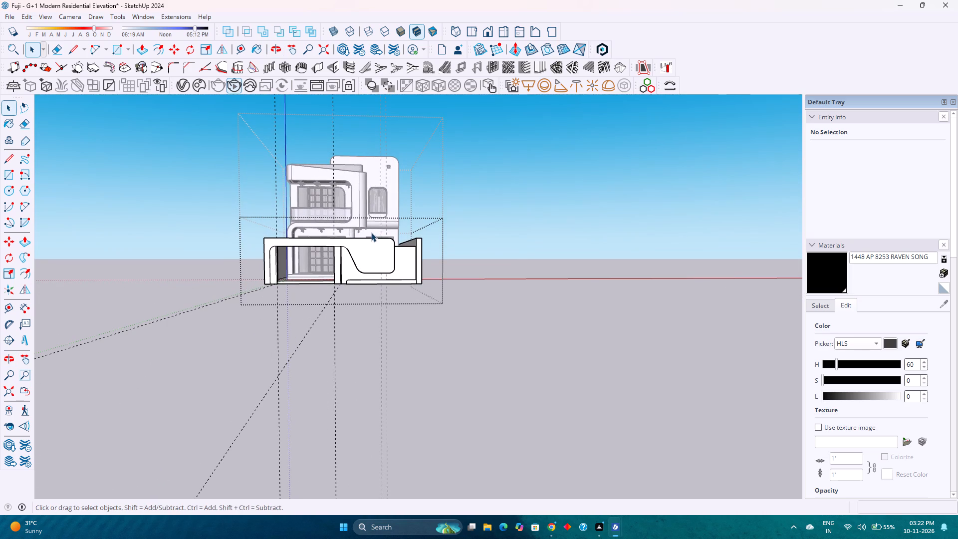
{"action": "scroll", "coordinate": [380, 229], "scroll_direction": "up", "scroll_amount": 3}
{"action": "scroll", "coordinate": [378, 230], "scroll_direction": "down", "scroll_amount": 2}
{"action": "scroll", "coordinate": [378, 230], "scroll_direction": "up", "scroll_amount": 4}
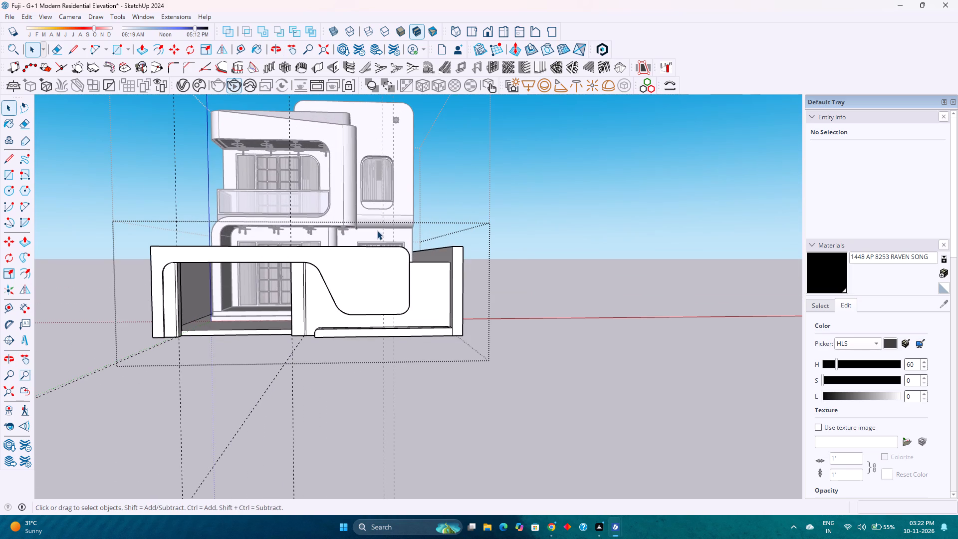
{"action": "scroll", "coordinate": [390, 260], "scroll_direction": "up", "scroll_amount": 3}
{"action": "middle_click_drag", "start_coordinate": [390, 260], "coordinate": [350, 293]}
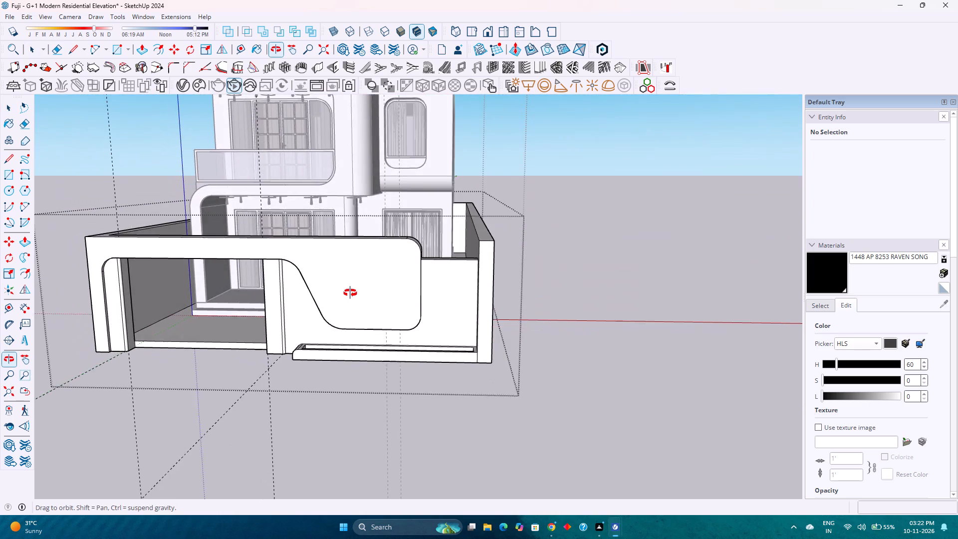
{"action": "middle_click_drag", "start_coordinate": [350, 293], "coordinate": [374, 293]}
{"action": "scroll", "coordinate": [374, 293], "scroll_direction": "up", "scroll_amount": 3}
{"action": "middle_click_drag", "start_coordinate": [375, 294], "coordinate": [436, 345]}
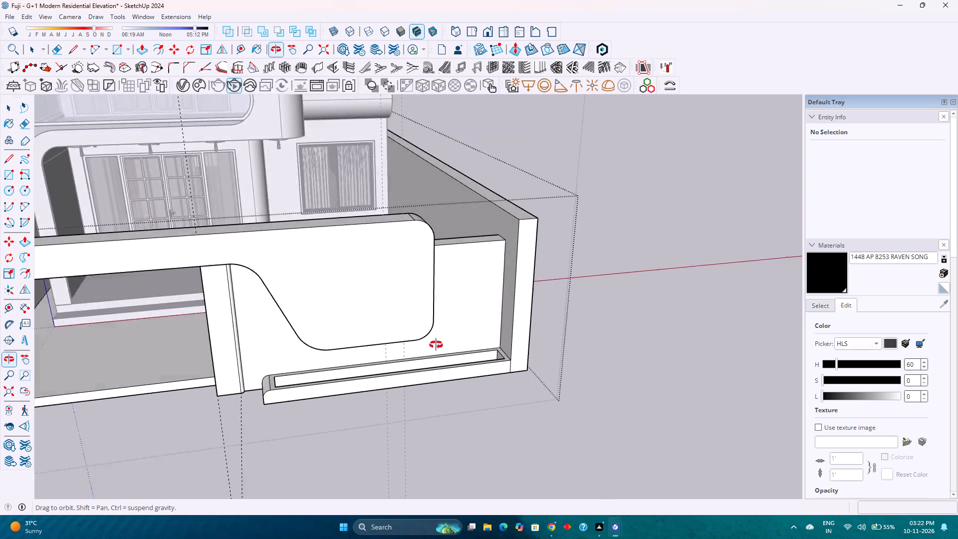
{"action": "middle_click_drag", "start_coordinate": [436, 345], "coordinate": [385, 277]}
{"action": "scroll", "coordinate": [385, 277], "scroll_direction": "down", "scroll_amount": 3}
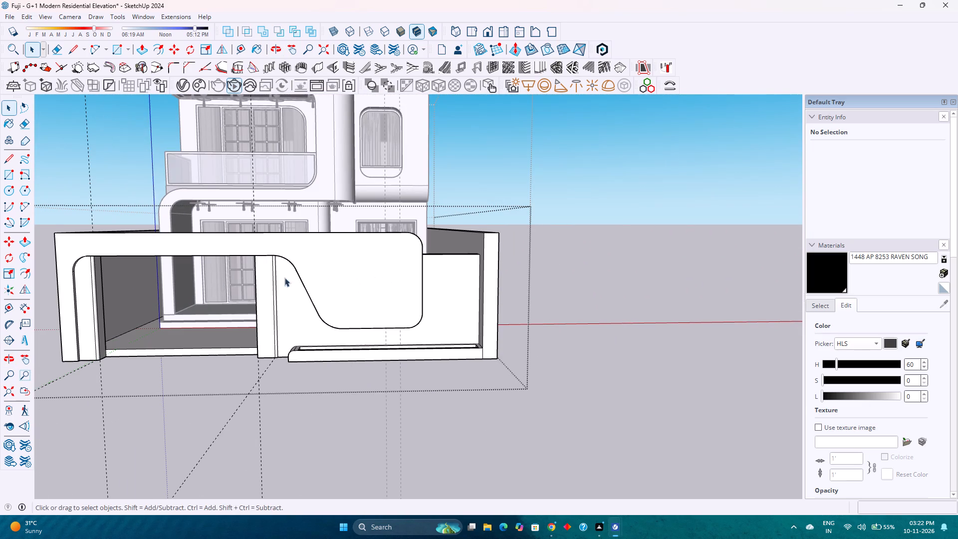
Delete the guides inside the boundary wall group.
{"action": "left_click", "coordinate": [27, 12]}
{"action": "left_click", "coordinate": [44, 118]}
Delete all remaining guides in the model outside the boundary wall group.
{"action": "scroll", "coordinate": [284, 240], "scroll_direction": "down", "scroll_amount": 5}
{"action": "left_click", "coordinate": [605, 266]}
{"action": "scroll", "coordinate": [364, 113], "scroll_direction": "up", "scroll_amount": 3}
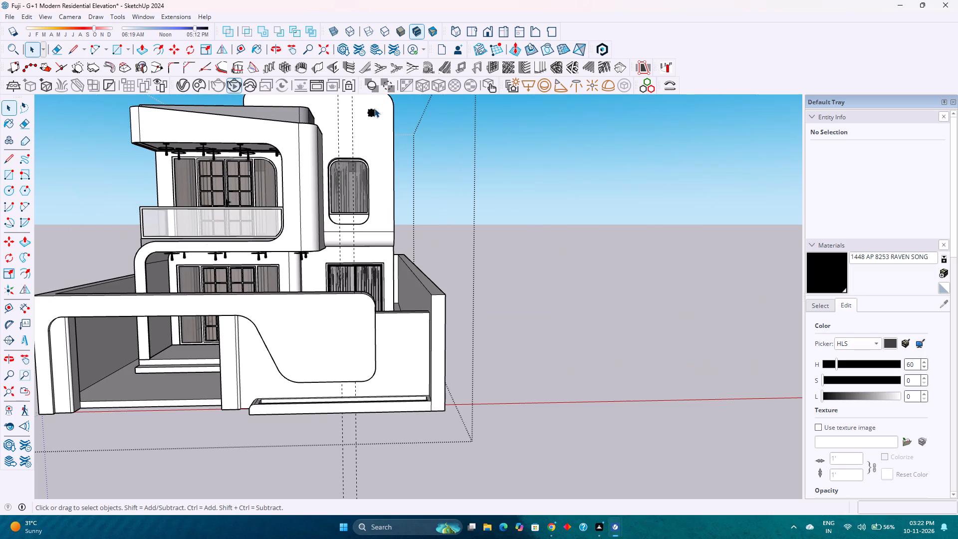
{"action": "left_click", "coordinate": [26, 17]}
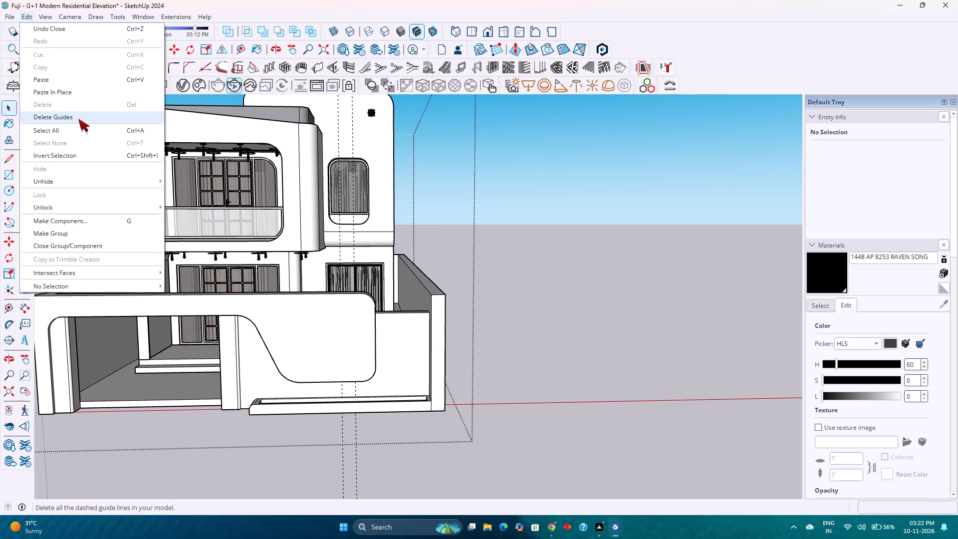
{"action": "left_click", "coordinate": [68, 117]}
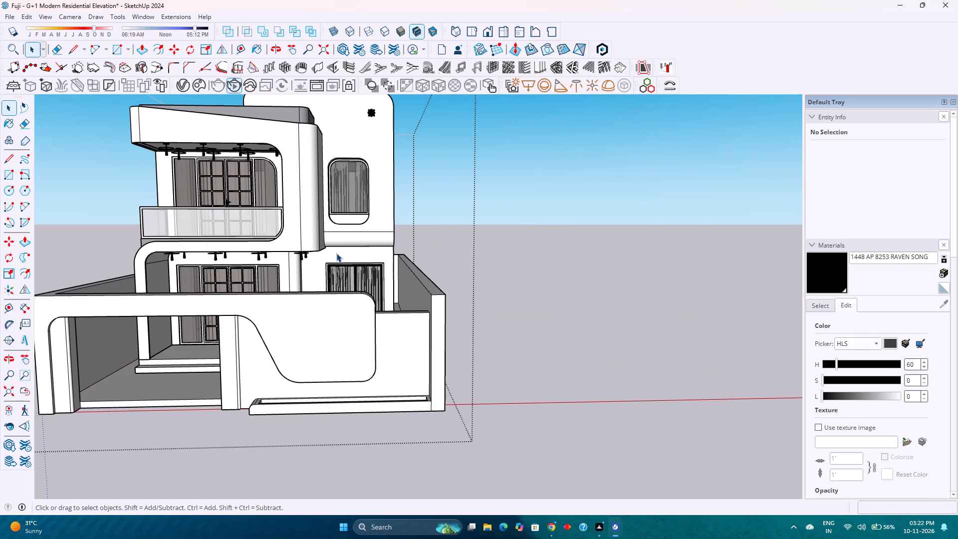
Inside the boundary wall group, delete the short vertical edge between the planter ledge's front face and the side wall's end face.
{"action": "scroll", "coordinate": [423, 289], "scroll_direction": "up", "scroll_amount": 2}
{"action": "middle_click_drag", "start_coordinate": [423, 289], "coordinate": [553, 292]}
{"action": "left_click", "coordinate": [559, 311]}
{"action": "scroll", "coordinate": [489, 348], "scroll_direction": "up", "scroll_amount": 1}
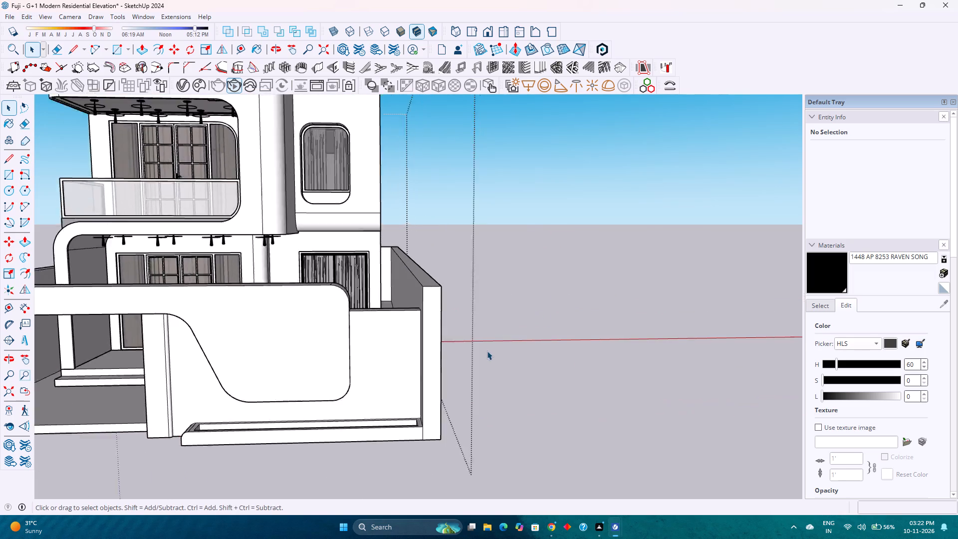
{"action": "scroll", "coordinate": [487, 351], "scroll_direction": "up", "scroll_amount": 2}
{"action": "double_click", "coordinate": [399, 464]}
{"action": "left_click", "coordinate": [397, 467]}
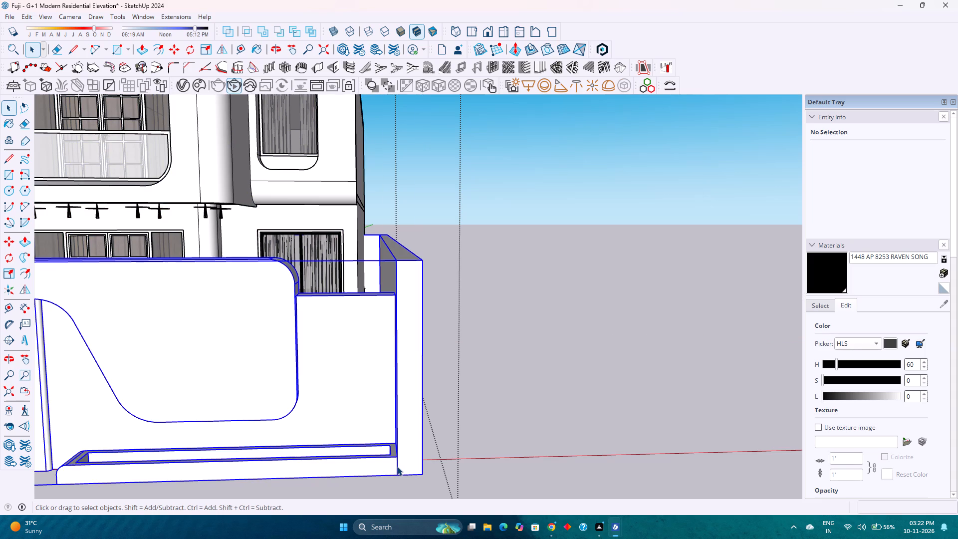
{"action": "left_click", "coordinate": [397, 467]}
{"action": "left_click", "coordinate": [397, 467]}
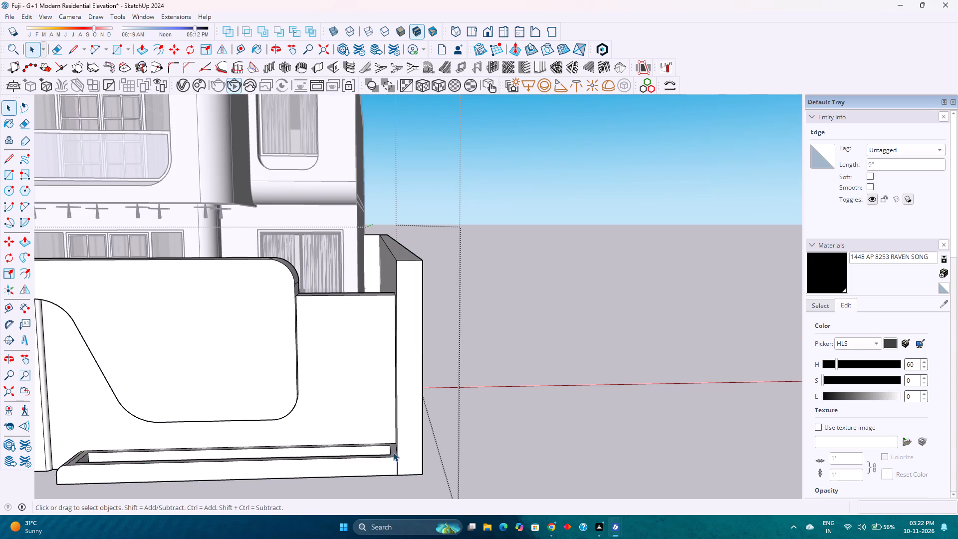
{"action": "key", "text": "Delete"}
Place a horizontal guide 2'6" above the bottom front edge where the planter ledge meets the side wall.
{"action": "scroll", "coordinate": [411, 418], "scroll_direction": "down", "scroll_amount": 3}
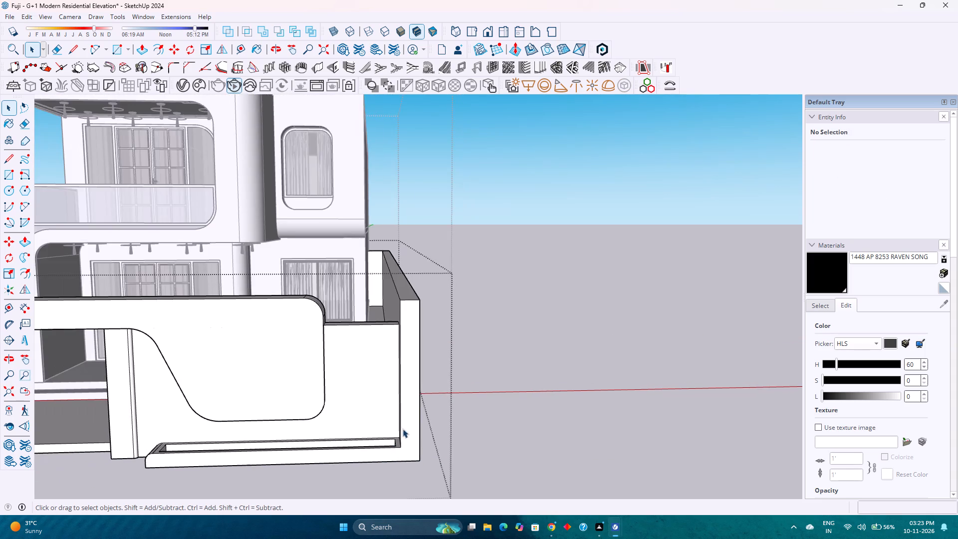
{"action": "scroll", "coordinate": [388, 440], "scroll_direction": "up", "scroll_amount": 3}
{"action": "middle_click_drag", "start_coordinate": [397, 444], "coordinate": [578, 407]}
{"action": "scroll", "coordinate": [423, 385], "scroll_direction": "down", "scroll_amount": 8}
{"action": "middle_click_drag", "start_coordinate": [423, 384], "coordinate": [371, 398]}
{"action": "scroll", "coordinate": [379, 390], "scroll_direction": "down", "scroll_amount": 4}
{"action": "scroll", "coordinate": [320, 424], "scroll_direction": "up", "scroll_amount": 7}
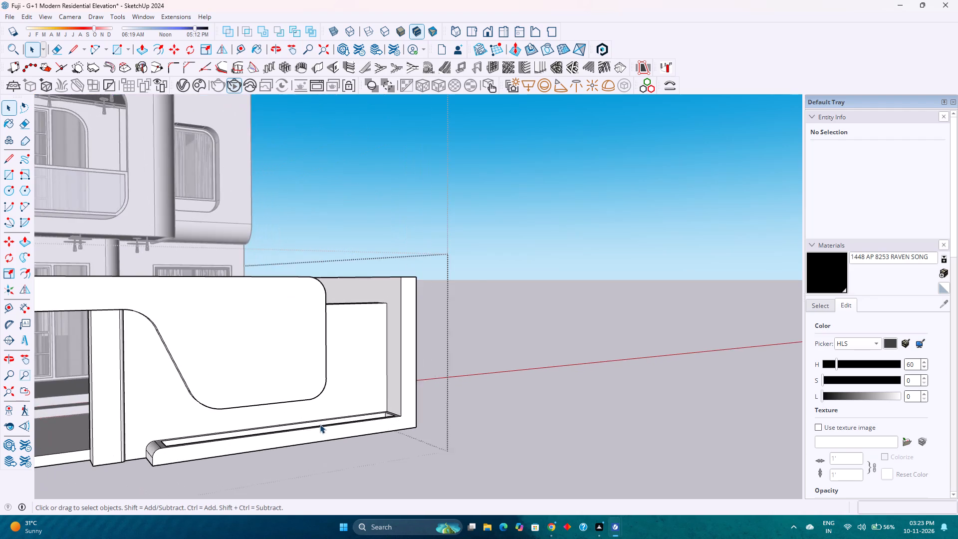
{"action": "scroll", "coordinate": [320, 424], "scroll_direction": "up", "scroll_amount": 4}
{"action": "middle_click_drag", "start_coordinate": [322, 427], "coordinate": [239, 454]}
{"action": "scroll", "coordinate": [395, 416], "scroll_direction": "up", "scroll_amount": 5}
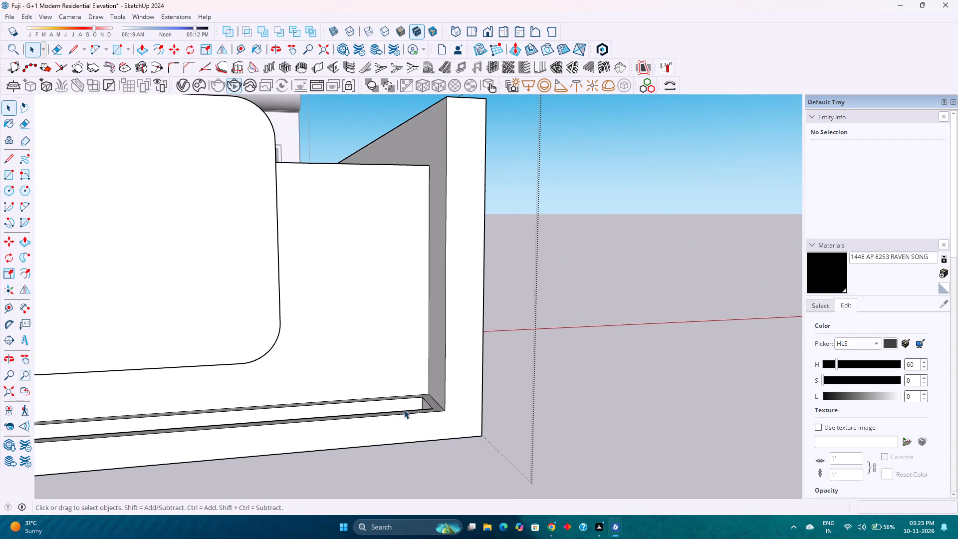
{"action": "left_click", "coordinate": [241, 49]}
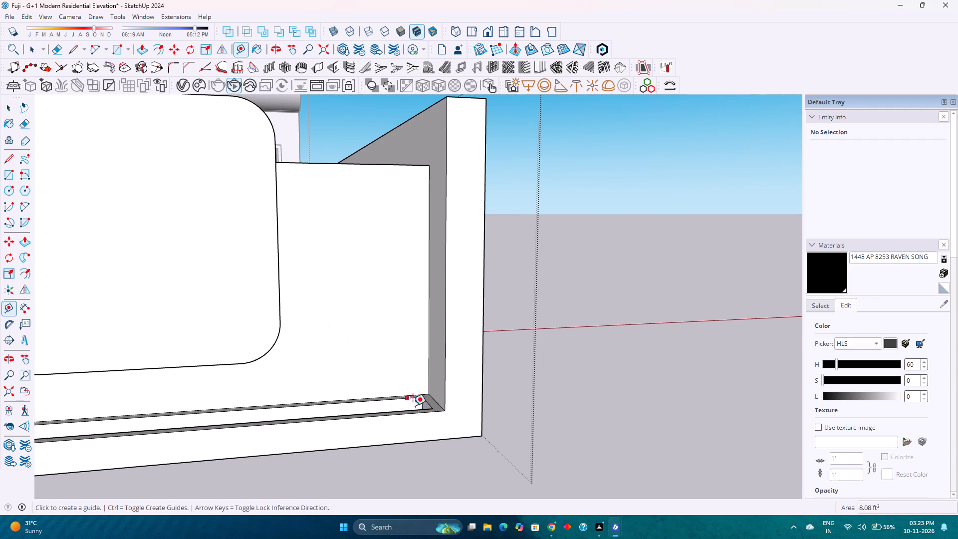
{"action": "left_click", "coordinate": [435, 439]}
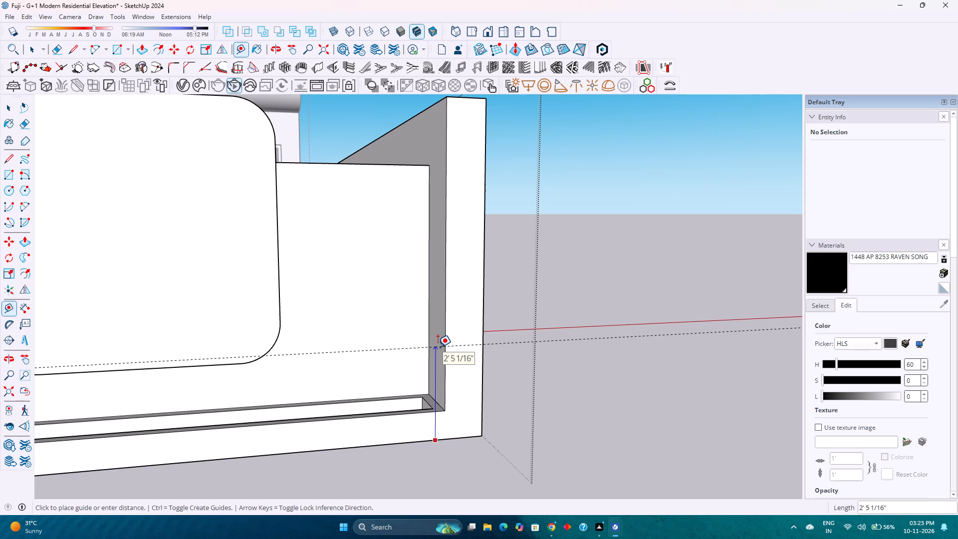
{"action": "key", "text": "2"}
{"action": "type", "text": "'6"}
{"action": "key", "text": "Return"}
Place a vertical guide 2'6" inward from the side wall's outer front edge, measured along the red axis.
{"action": "left_click", "coordinate": [484, 366]}
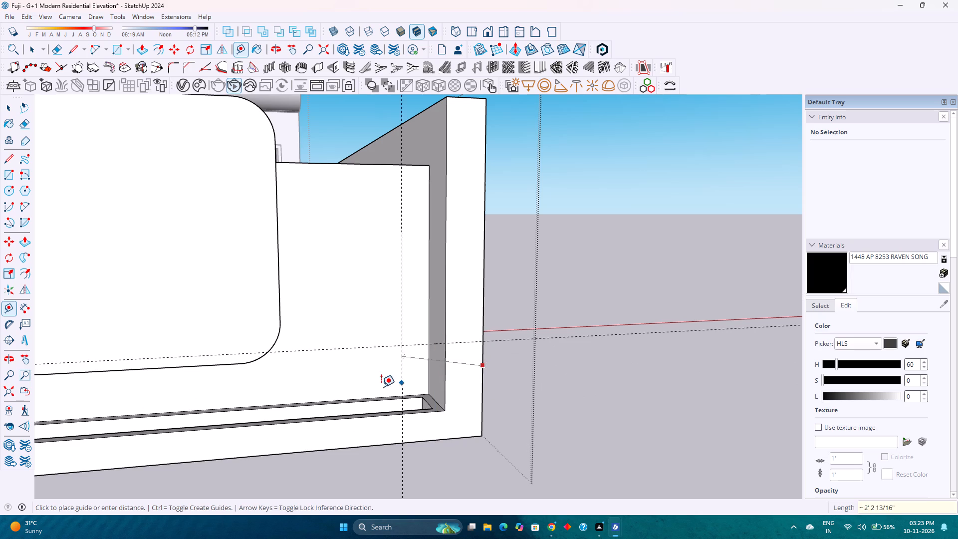
{"action": "key", "text": "Left"}
{"action": "key", "text": "Right"}
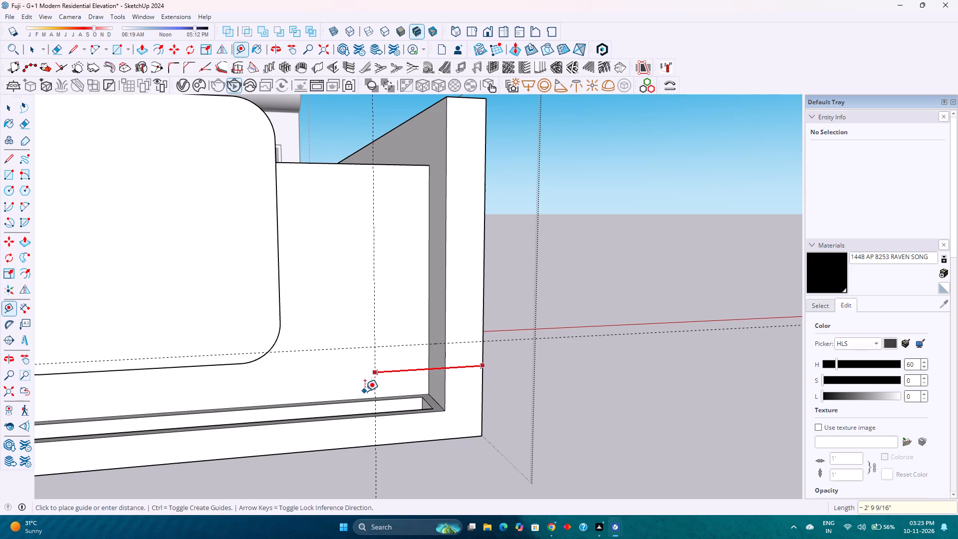
{"action": "type", "text": "2'6"}
{"action": "key", "text": "Return"}
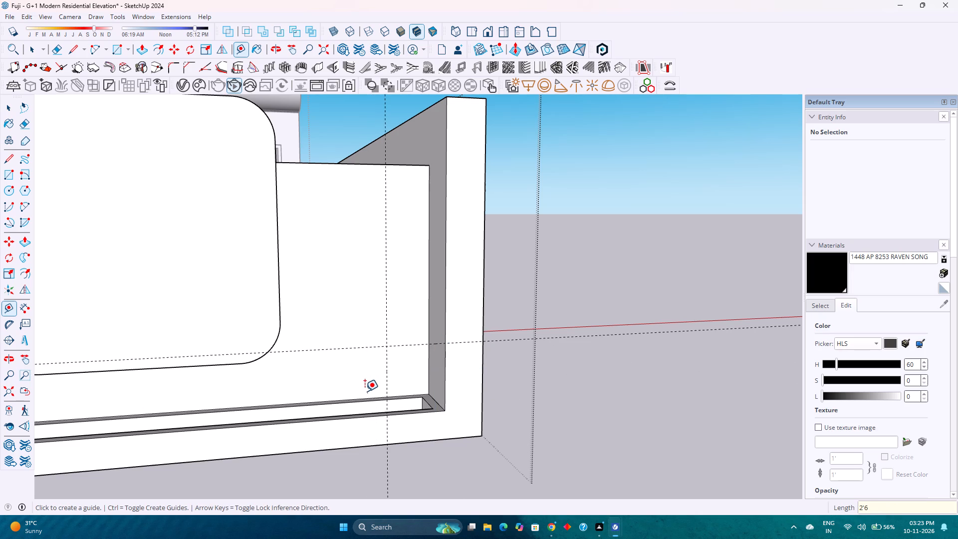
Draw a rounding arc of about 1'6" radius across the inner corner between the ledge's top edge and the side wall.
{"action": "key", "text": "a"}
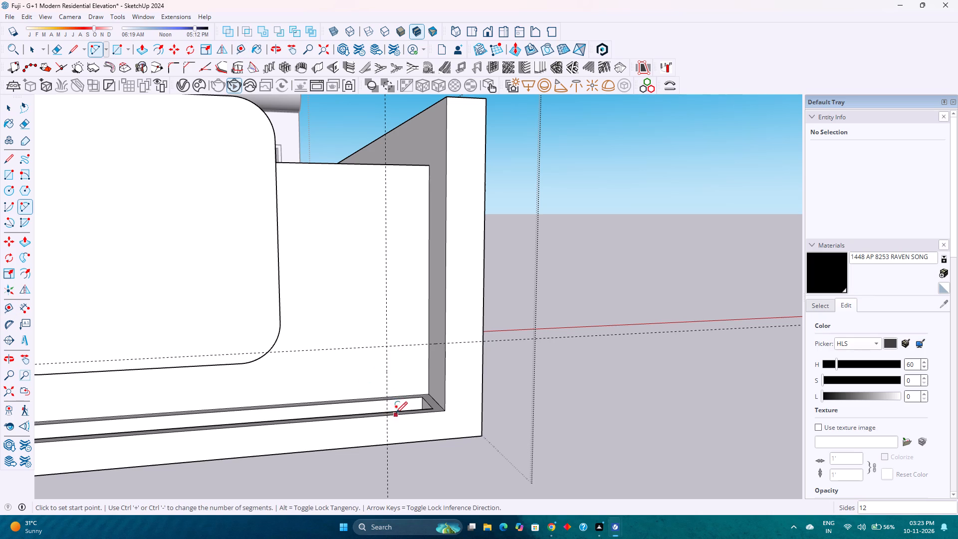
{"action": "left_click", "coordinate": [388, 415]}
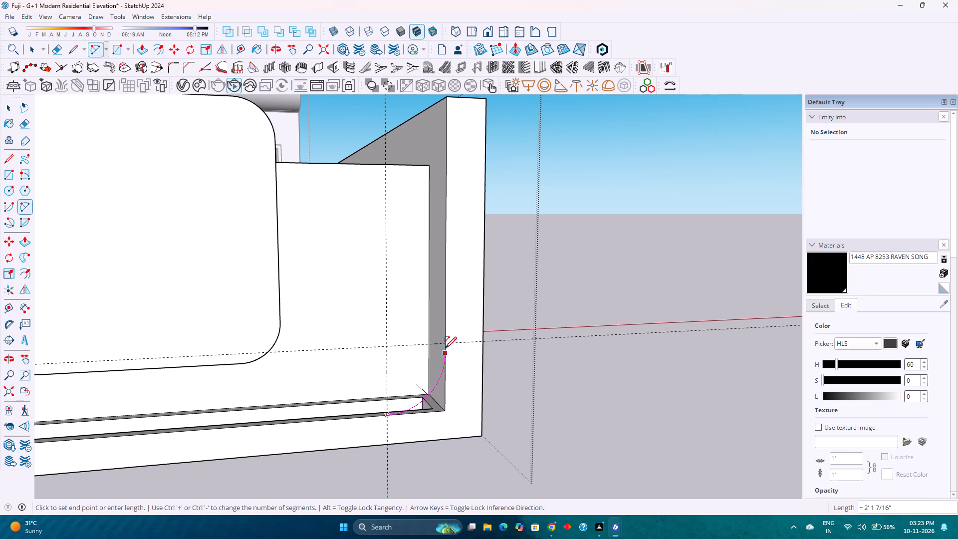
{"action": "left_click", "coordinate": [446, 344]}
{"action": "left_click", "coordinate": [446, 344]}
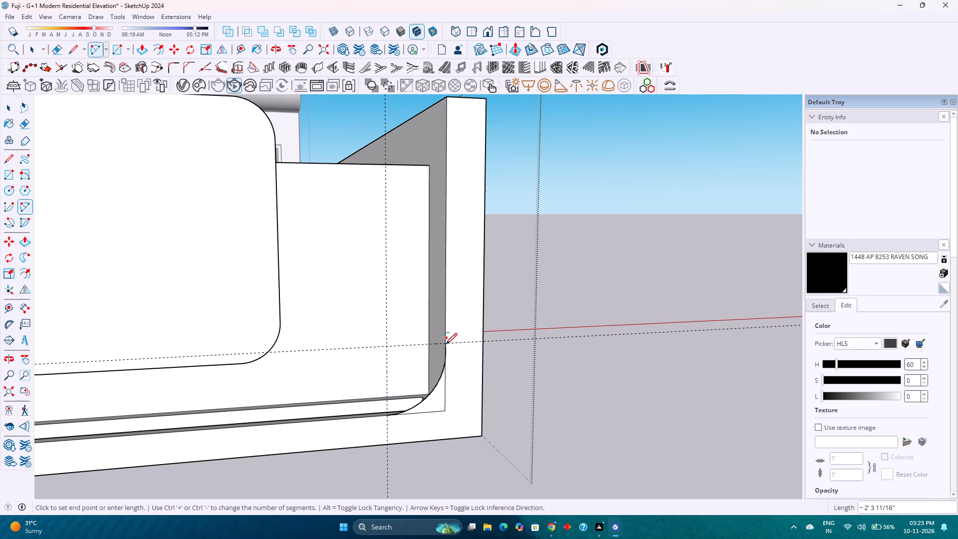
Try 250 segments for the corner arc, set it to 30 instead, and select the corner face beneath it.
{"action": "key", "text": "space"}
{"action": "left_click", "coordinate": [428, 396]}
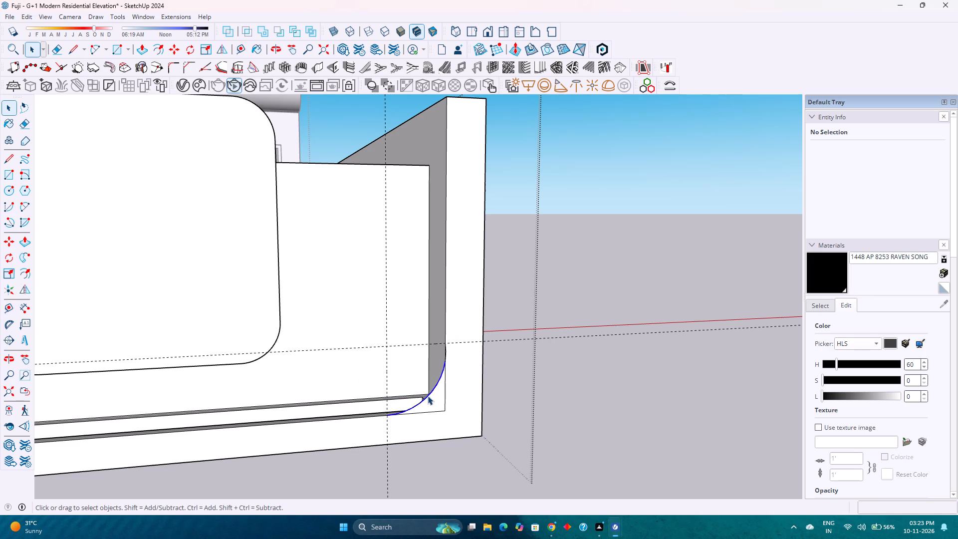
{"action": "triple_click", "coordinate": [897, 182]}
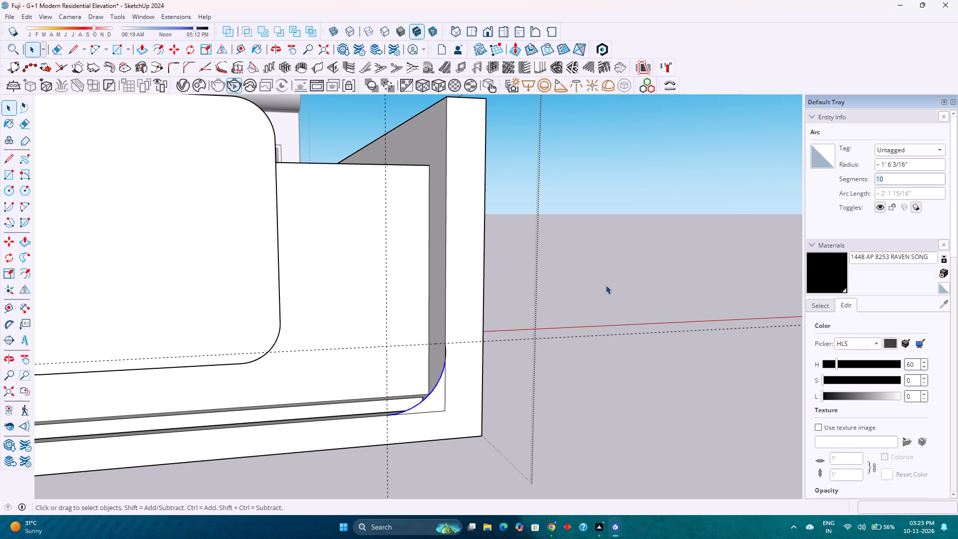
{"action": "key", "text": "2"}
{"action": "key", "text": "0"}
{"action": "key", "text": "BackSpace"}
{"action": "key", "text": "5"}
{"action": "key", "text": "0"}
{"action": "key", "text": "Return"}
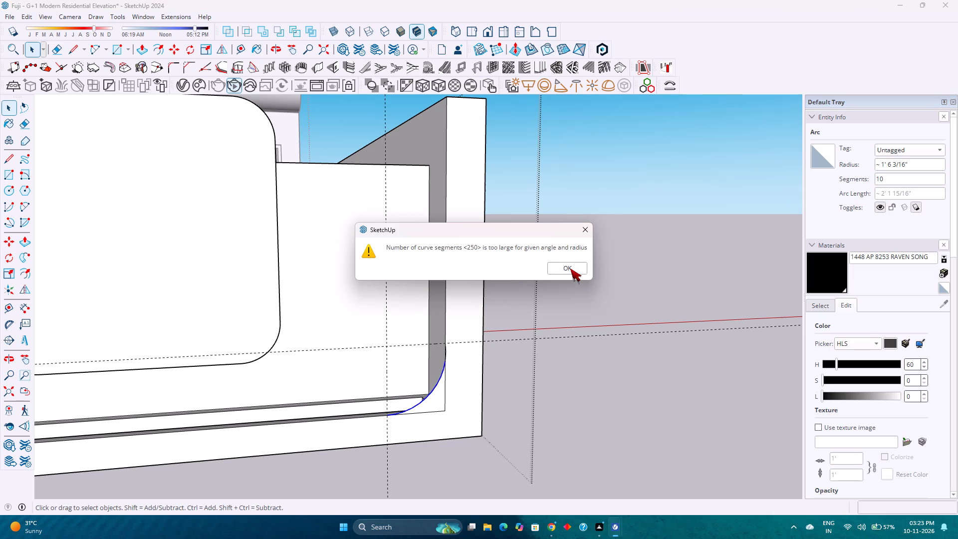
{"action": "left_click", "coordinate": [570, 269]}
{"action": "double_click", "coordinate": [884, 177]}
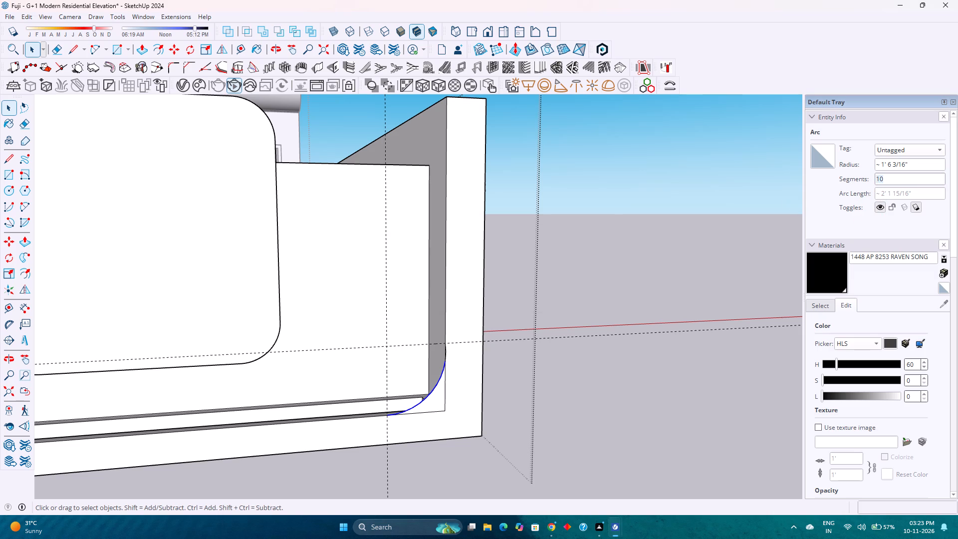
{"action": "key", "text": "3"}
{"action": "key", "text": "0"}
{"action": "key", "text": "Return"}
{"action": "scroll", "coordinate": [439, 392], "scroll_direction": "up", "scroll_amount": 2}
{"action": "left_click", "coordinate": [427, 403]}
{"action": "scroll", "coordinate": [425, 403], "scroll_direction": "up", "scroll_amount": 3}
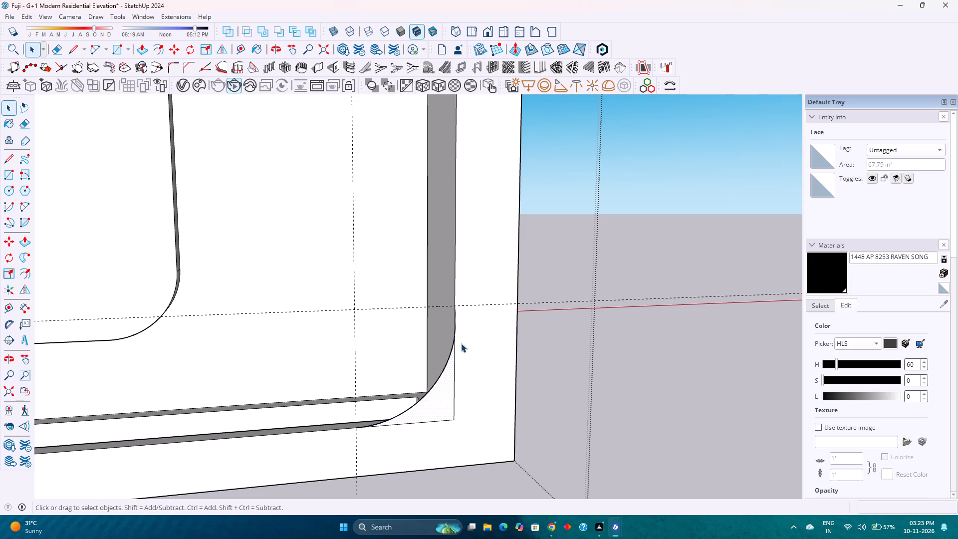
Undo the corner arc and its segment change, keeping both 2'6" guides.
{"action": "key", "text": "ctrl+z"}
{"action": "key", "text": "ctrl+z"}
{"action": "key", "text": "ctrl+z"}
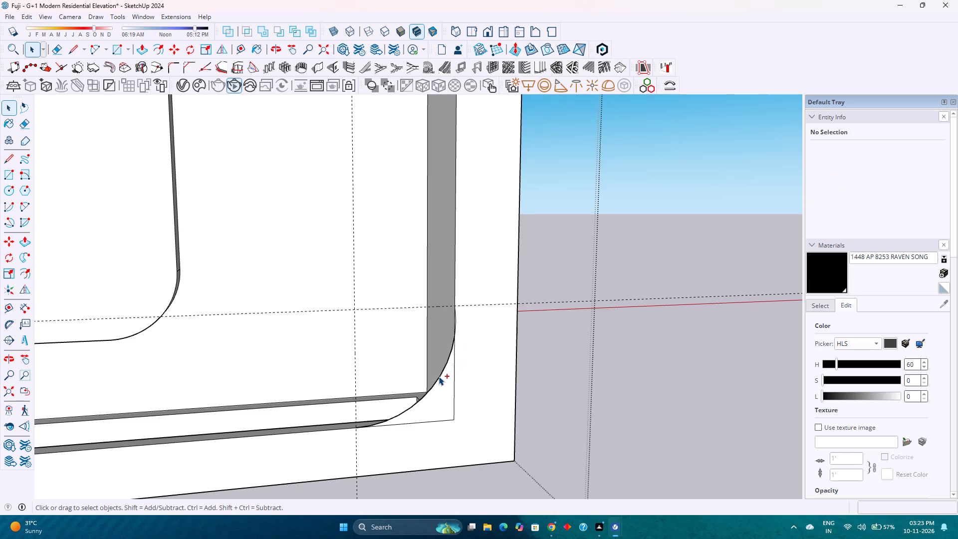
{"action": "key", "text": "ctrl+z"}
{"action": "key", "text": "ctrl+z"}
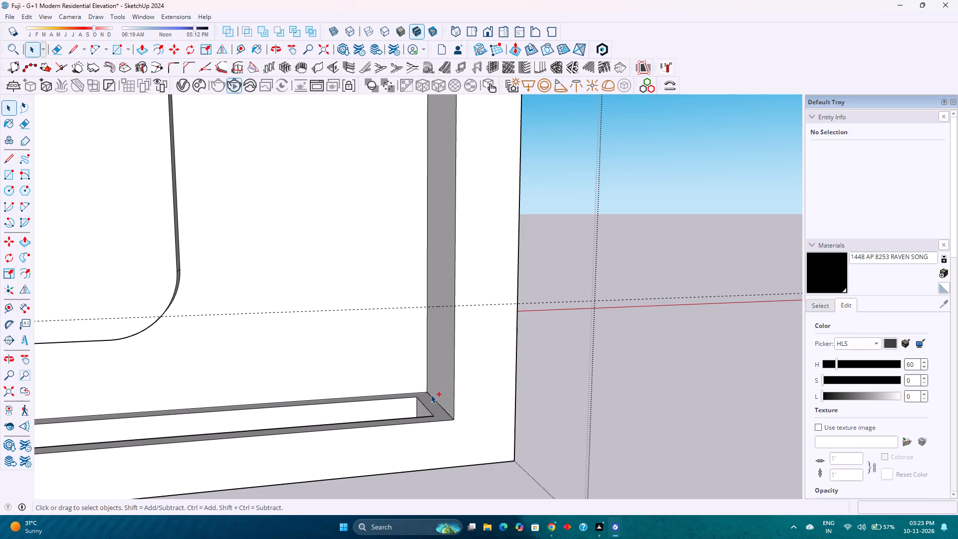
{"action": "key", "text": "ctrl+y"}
Redraw the corner arc between the points where the guides cross the ledge and side wall edges, radius about 1'9", with 40 segments.
{"action": "key", "text": "a"}
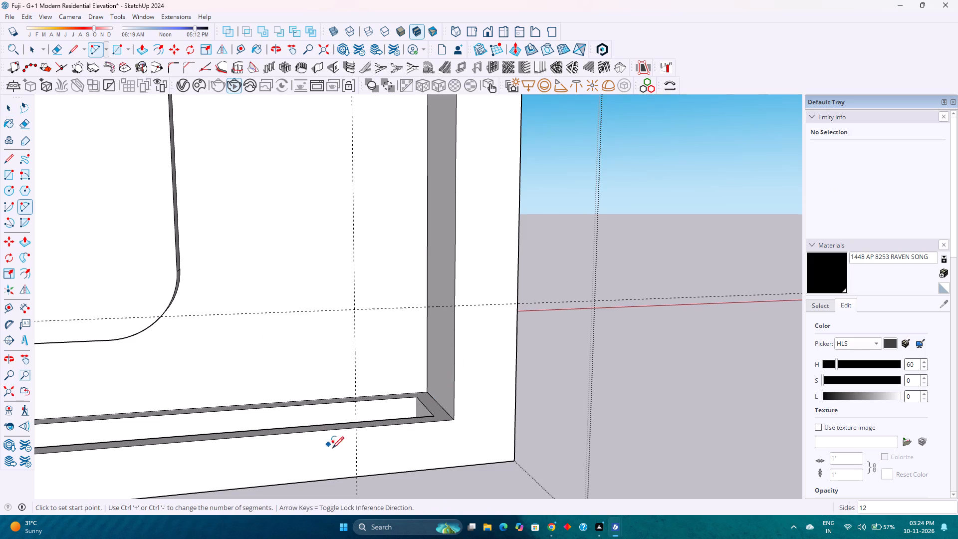
{"action": "left_click", "coordinate": [354, 427]}
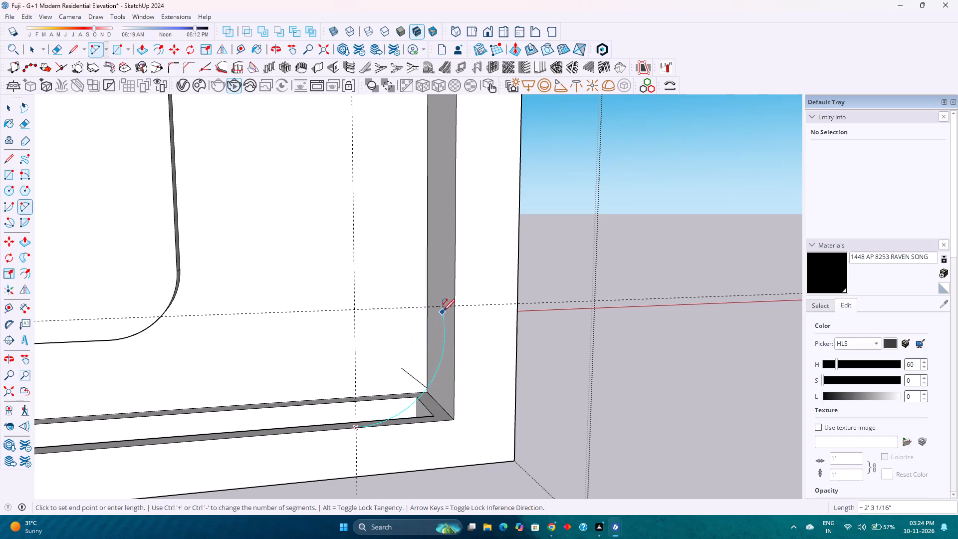
{"action": "left_click", "coordinate": [452, 307]}
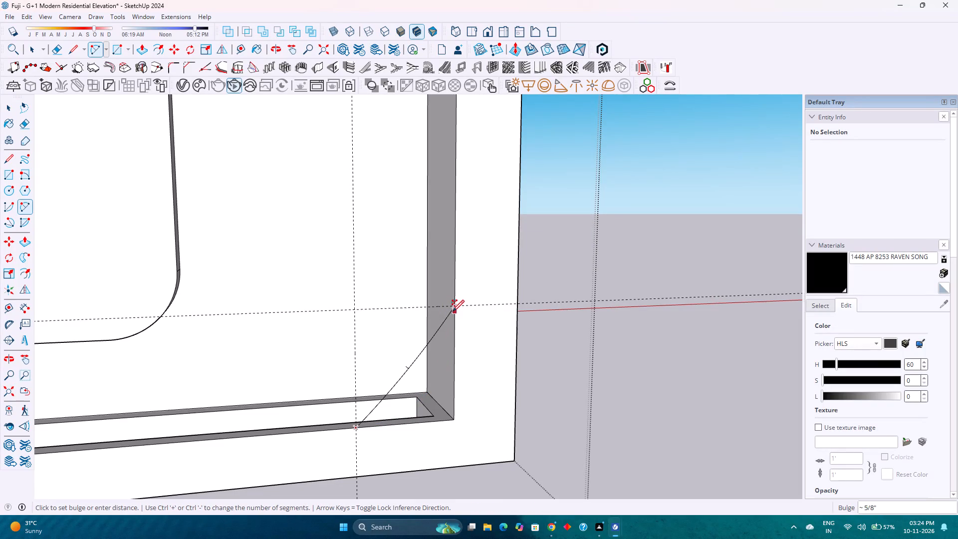
{"action": "left_click", "coordinate": [455, 350]}
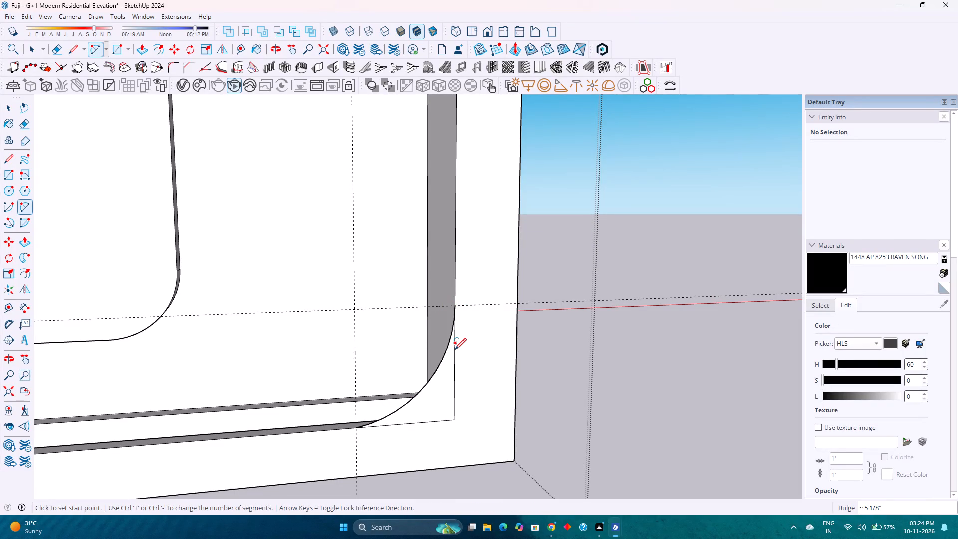
{"action": "key", "text": "space"}
{"action": "left_click", "coordinate": [446, 352]}
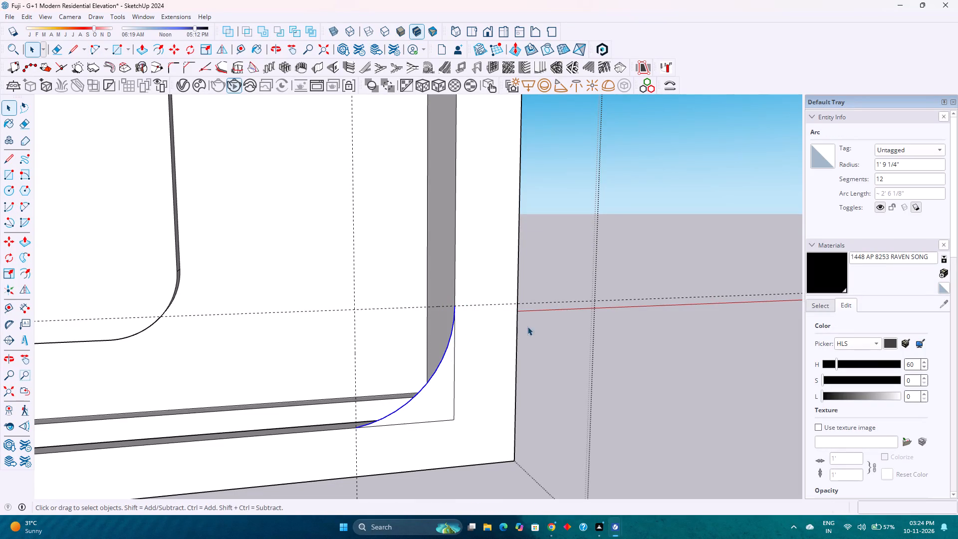
{"action": "double_click", "coordinate": [903, 185]}
{"action": "type", "text": "40"}
{"action": "key", "text": "Return"}
Extrude the corner face beneath the arc 3" to form a curved fillet between the ledge and side wall.
{"action": "left_click", "coordinate": [436, 401]}
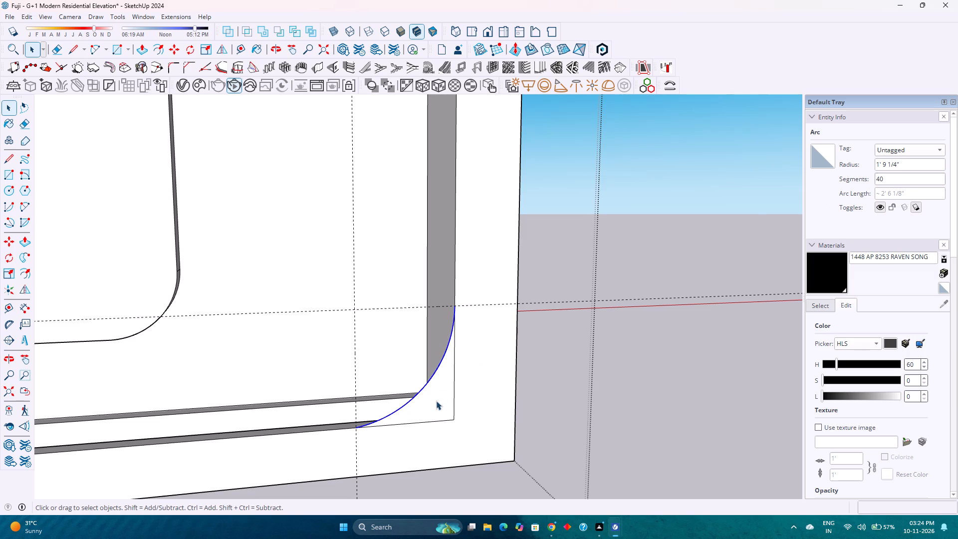
{"action": "key", "text": "p"}
{"action": "left_click", "coordinate": [436, 401]}
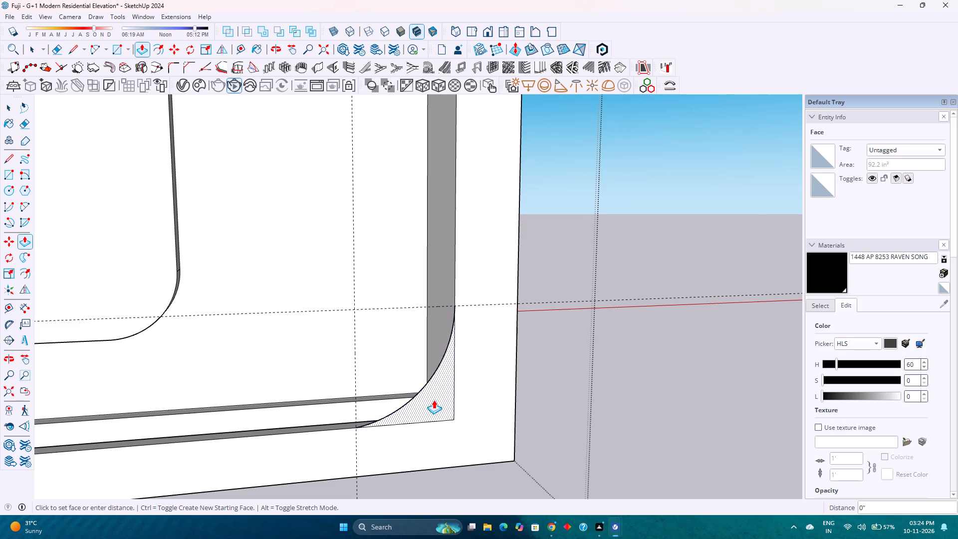
{"action": "middle_click_drag", "start_coordinate": [421, 394], "coordinate": [599, 472]}
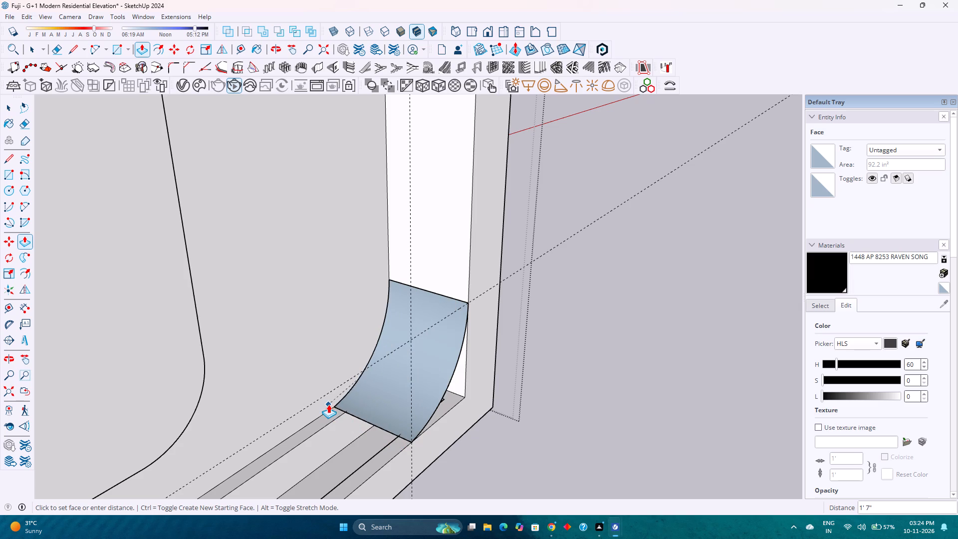
{"action": "left_click", "coordinate": [387, 444]}
{"action": "middle_click_drag", "start_coordinate": [425, 440], "coordinate": [219, 390]}
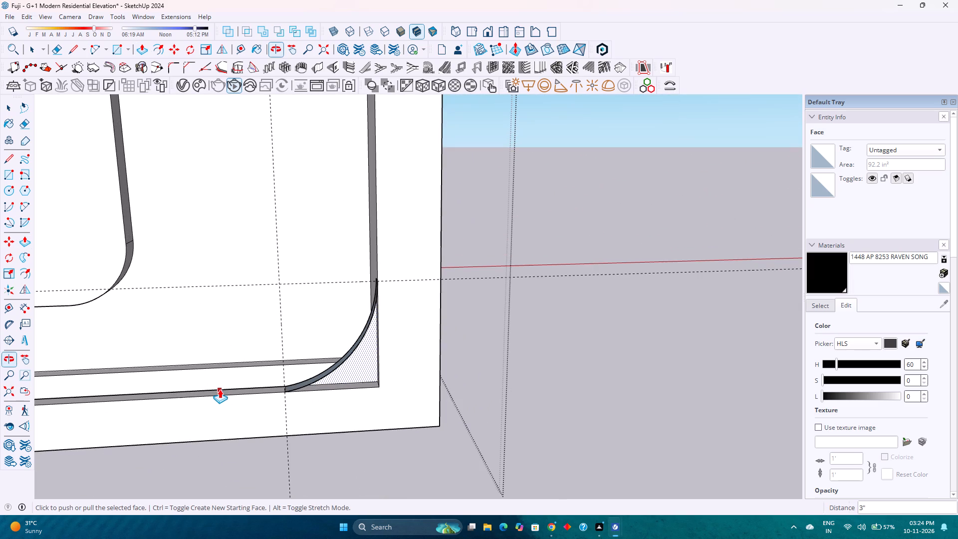
Draw a 1'6" line from the arc's lower end to the ledge corner, and erase the leftover edges behind the curve.
{"action": "key", "text": "l"}
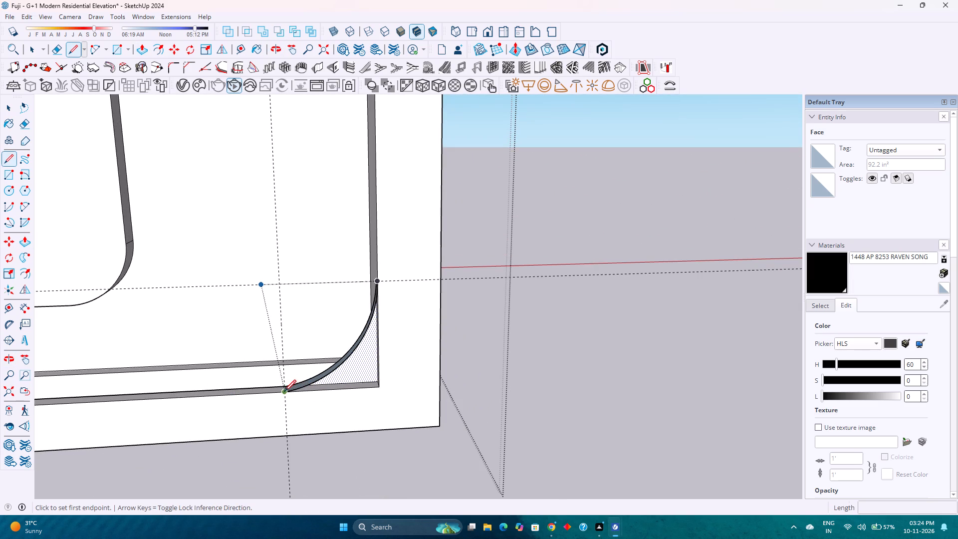
{"action": "left_click", "coordinate": [283, 392]}
{"action": "left_click", "coordinate": [377, 389]}
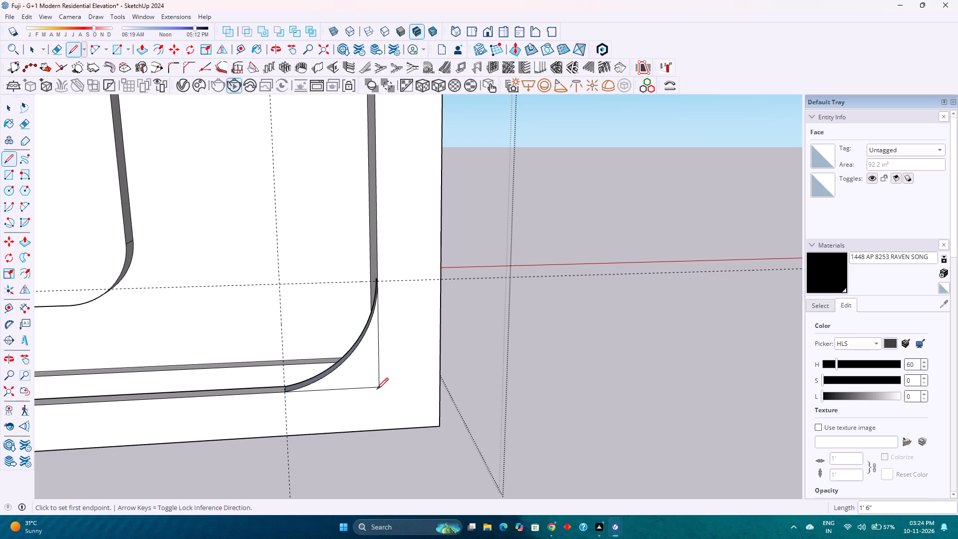
{"action": "middle_click_drag", "start_coordinate": [319, 383], "coordinate": [419, 389]}
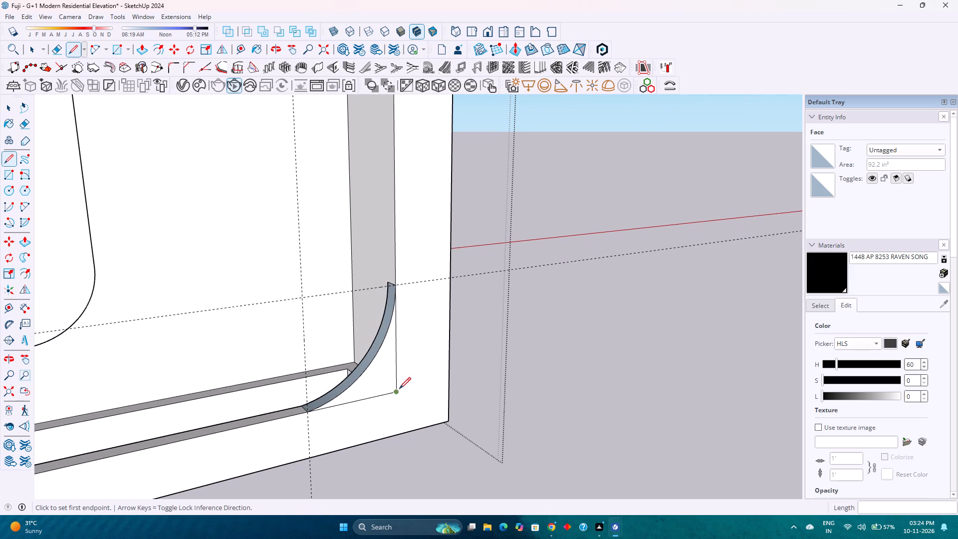
{"action": "key", "text": "e"}
{"action": "left_click_drag", "start_coordinate": [376, 390], "coordinate": [374, 401]}
{"action": "left_click_drag", "start_coordinate": [405, 378], "coordinate": [399, 377]}
{"action": "left_click", "coordinate": [397, 377]}
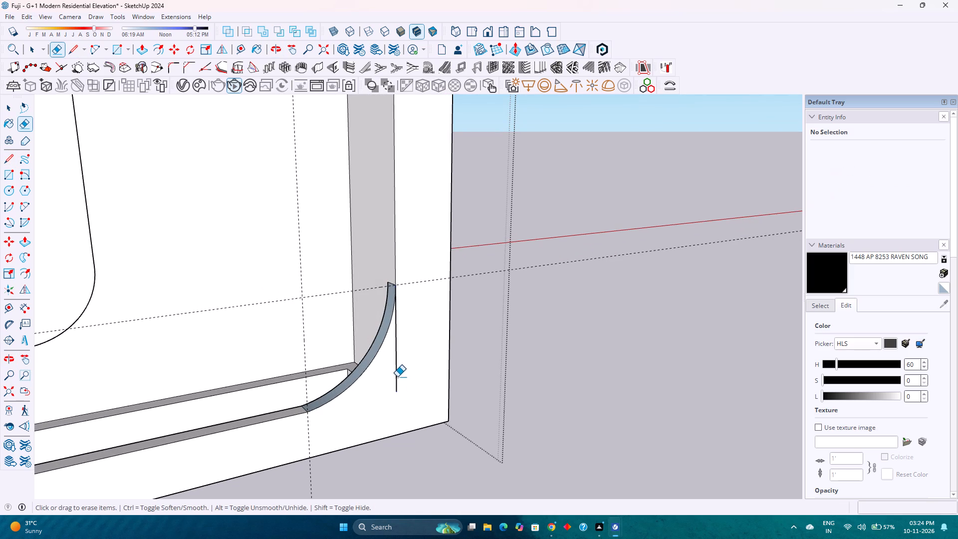
Reverse the fillet's curved surface so its front side faces outward.
{"action": "middle_click_drag", "start_coordinate": [345, 376], "coordinate": [546, 376]}
{"action": "key", "text": "space"}
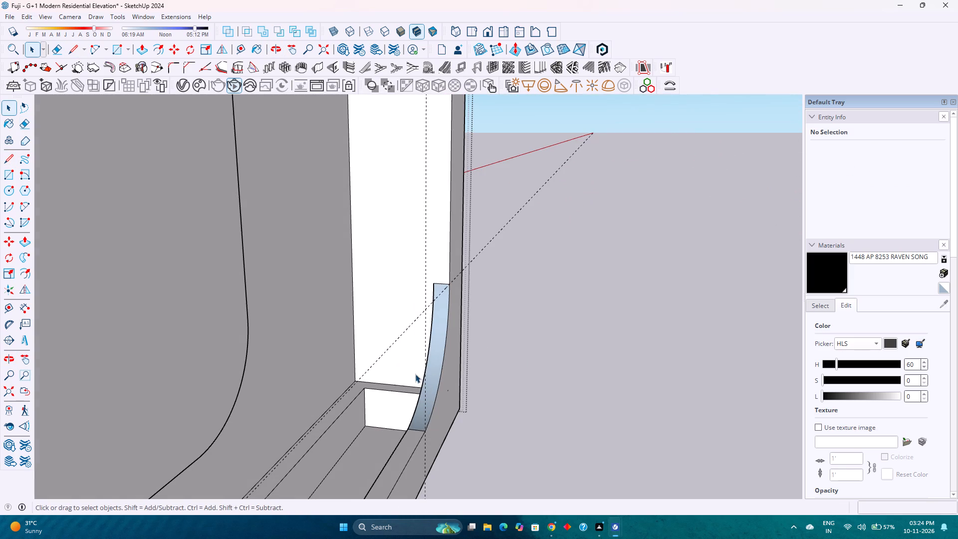
{"action": "scroll", "coordinate": [421, 373], "scroll_direction": "up", "scroll_amount": 1}
{"action": "left_click", "coordinate": [442, 359]}
{"action": "right_click", "coordinate": [442, 358]}
{"action": "left_click", "coordinate": [486, 204]}
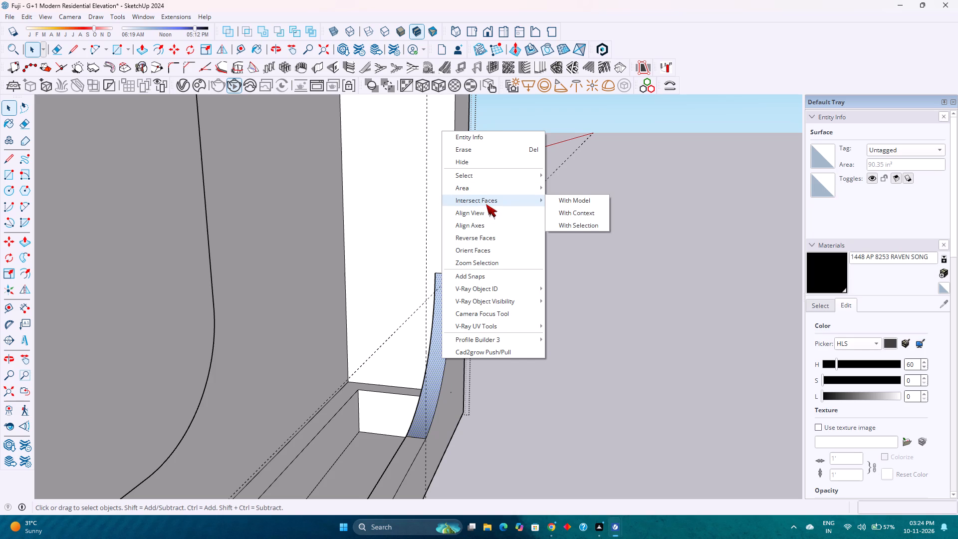
{"action": "scroll", "coordinate": [404, 348], "scroll_direction": "up", "scroll_amount": 4}
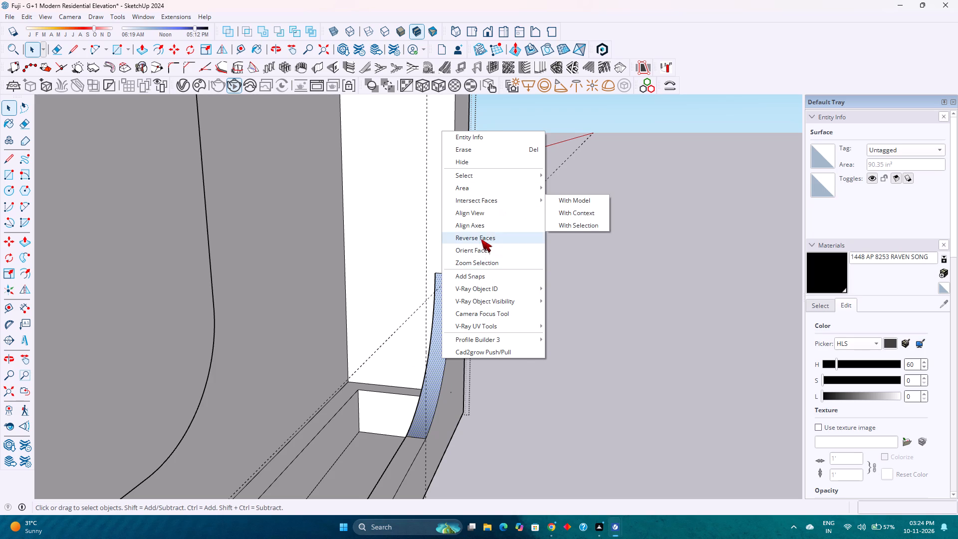
{"action": "left_click", "coordinate": [481, 239]}
Reverse the rear face of the front boundary wall, on the side towards the house.
{"action": "scroll", "coordinate": [420, 331], "scroll_direction": "up", "scroll_amount": 3}
{"action": "middle_click_drag", "start_coordinate": [418, 336], "coordinate": [429, 340]}
{"action": "middle_click_drag", "start_coordinate": [429, 340], "coordinate": [480, 337]}
{"action": "middle_click", "coordinate": [480, 337]}
{"action": "scroll", "coordinate": [465, 367], "scroll_direction": "up", "scroll_amount": 7}
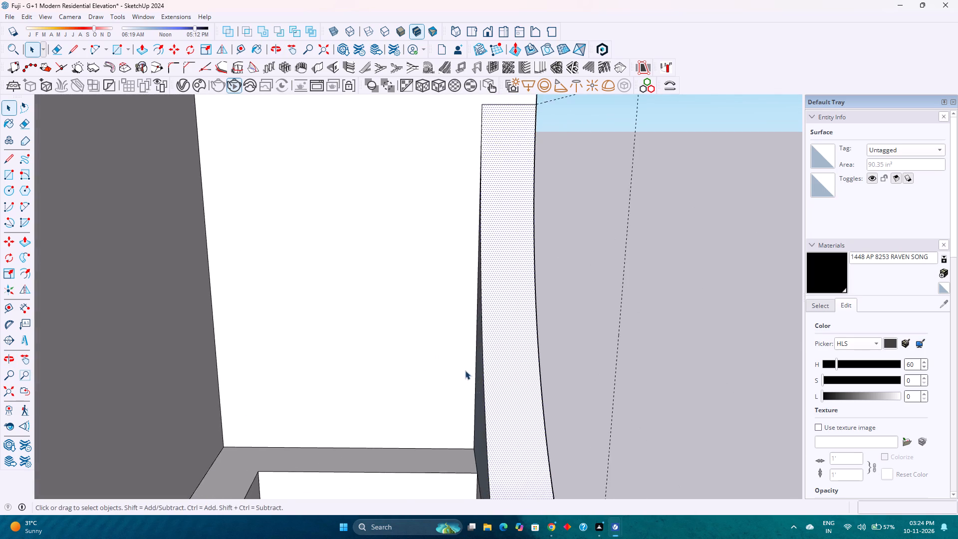
{"action": "middle_click_drag", "start_coordinate": [465, 370], "coordinate": [470, 370]}
{"action": "middle_click_drag", "start_coordinate": [478, 366], "coordinate": [520, 348]}
{"action": "middle_click", "coordinate": [520, 348]}
{"action": "left_click", "coordinate": [525, 340]}
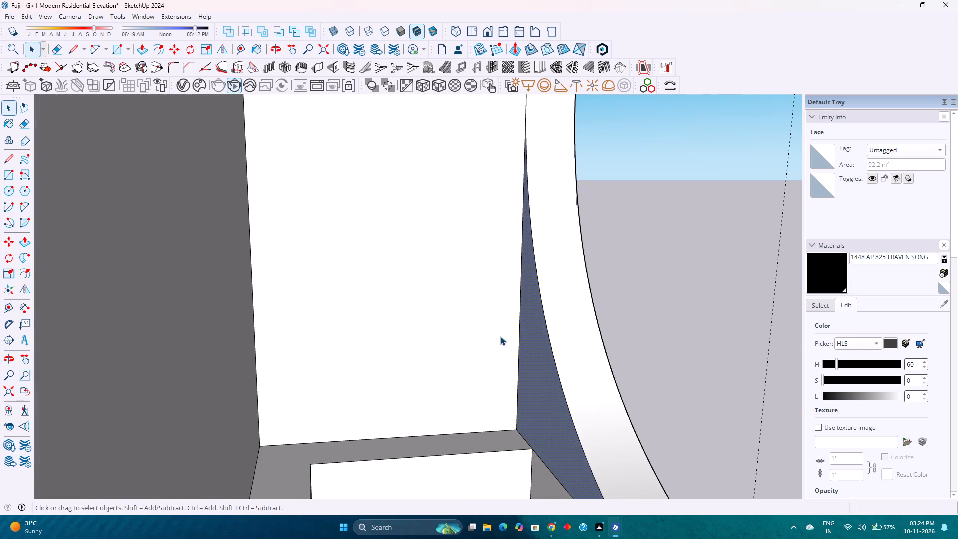
{"action": "scroll", "coordinate": [498, 336], "scroll_direction": "down", "scroll_amount": 4}
{"action": "scroll", "coordinate": [498, 336], "scroll_direction": "up", "scroll_amount": 4}
{"action": "scroll", "coordinate": [498, 336], "scroll_direction": "down", "scroll_amount": 4}
{"action": "scroll", "coordinate": [498, 336], "scroll_direction": "up", "scroll_amount": 4}
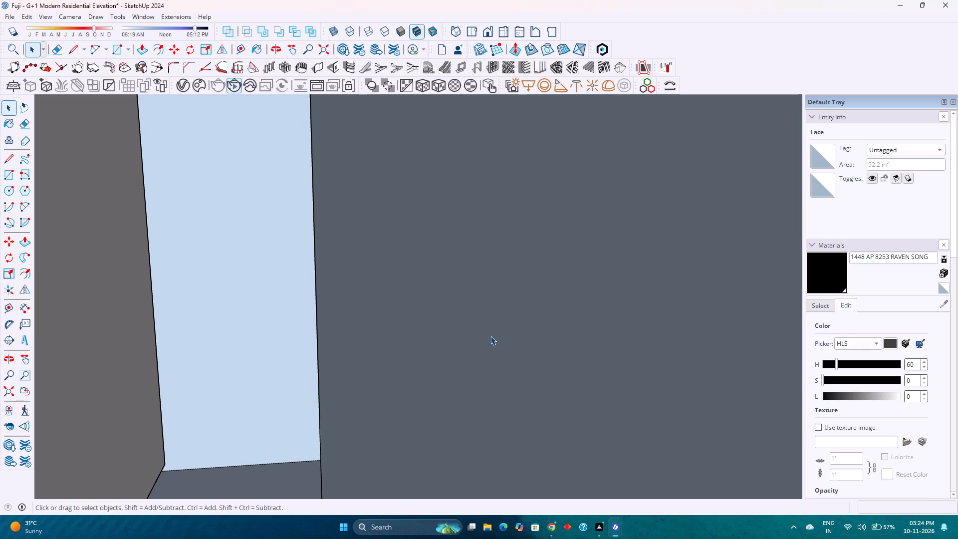
{"action": "scroll", "coordinate": [402, 333], "scroll_direction": "down", "scroll_amount": 5}
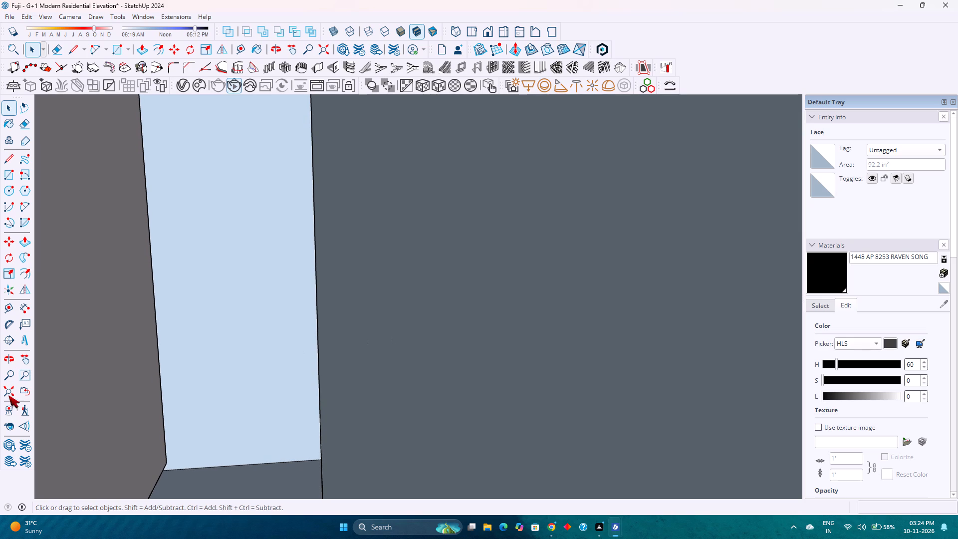
{"action": "left_click", "coordinate": [7, 392]}
{"action": "scroll", "coordinate": [647, 233], "scroll_direction": "up", "scroll_amount": 2}
{"action": "middle_click_drag", "start_coordinate": [625, 250], "coordinate": [540, 294]}
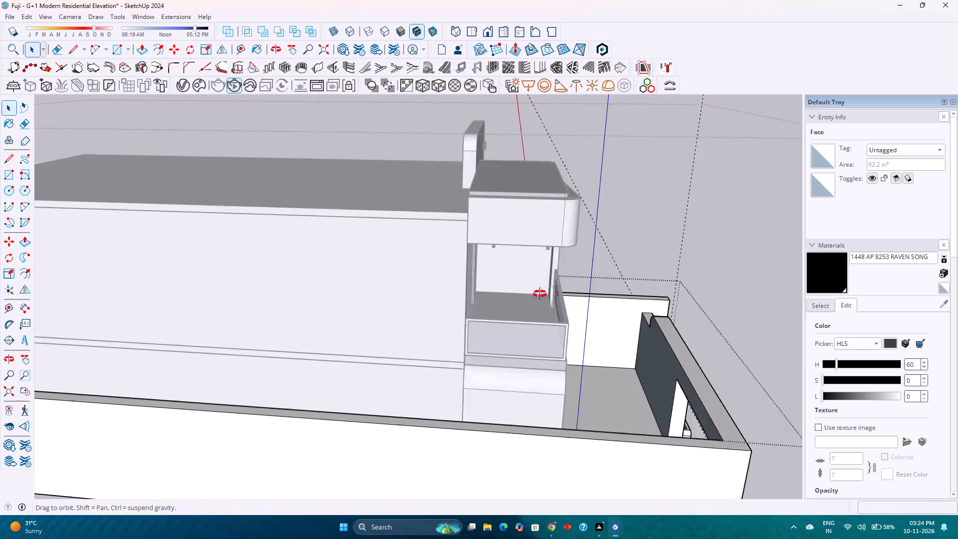
{"action": "middle_click_drag", "start_coordinate": [540, 294], "coordinate": [475, 299]}
{"action": "middle_click", "coordinate": [475, 299]}
{"action": "middle_click_drag", "start_coordinate": [606, 353], "coordinate": [769, 313]}
{"action": "scroll", "coordinate": [678, 318], "scroll_direction": "up", "scroll_amount": 1}
{"action": "left_click", "coordinate": [641, 337]}
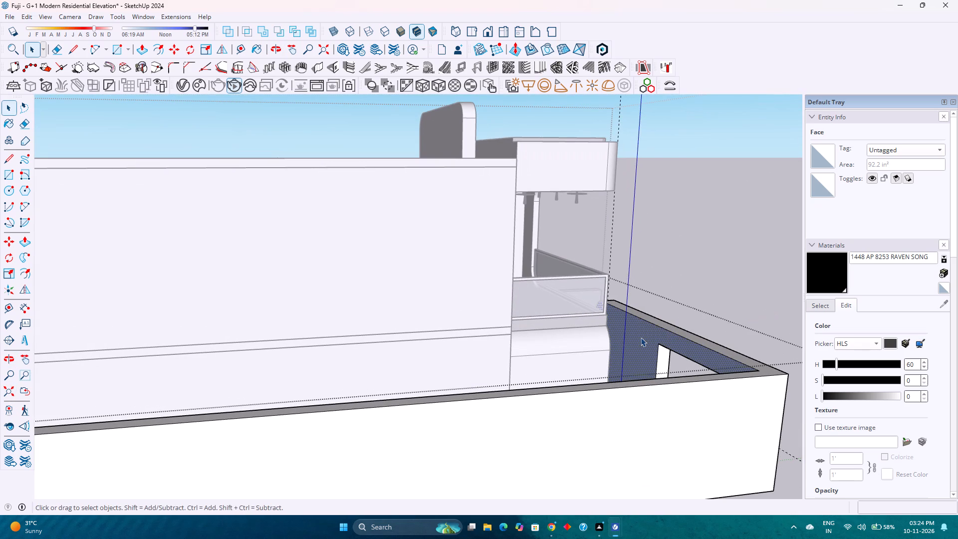
{"action": "right_click", "coordinate": [641, 337]}
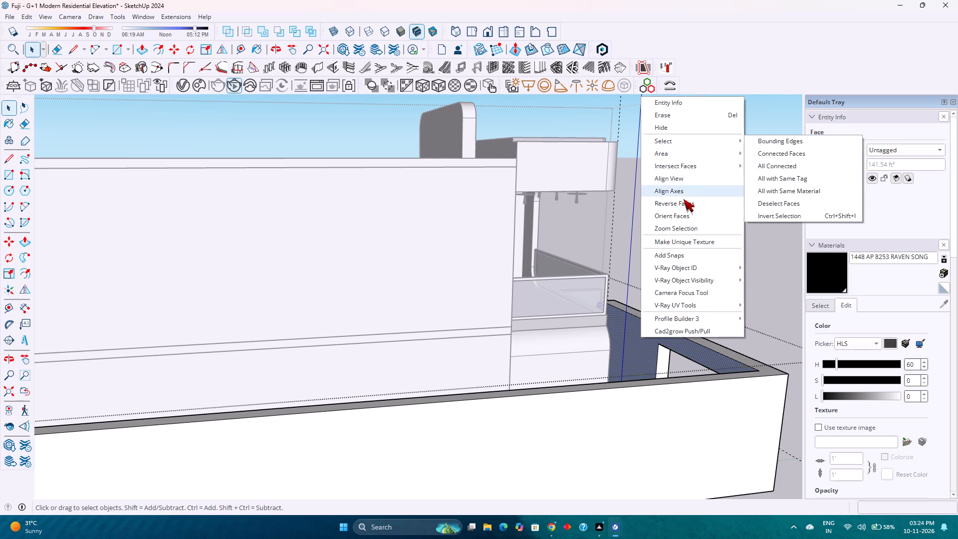
{"action": "left_click", "coordinate": [684, 199]}
Reverse the fillet's narrow rear face where it meets the ledge and side wall.
{"action": "scroll", "coordinate": [645, 278], "scroll_direction": "up", "scroll_amount": 1}
{"action": "middle_click_drag", "start_coordinate": [643, 287], "coordinate": [600, 262], "text": "shift"}
{"action": "scroll", "coordinate": [642, 287], "scroll_direction": "up", "scroll_amount": 1, "text": "shift"}
{"action": "middle_click_drag", "start_coordinate": [591, 265], "coordinate": [449, 338]}
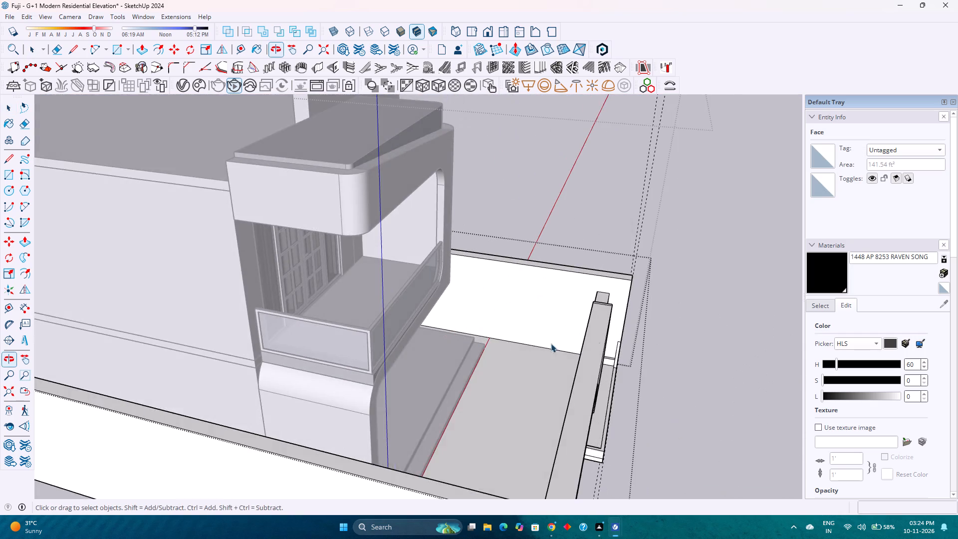
{"action": "scroll", "coordinate": [598, 341], "scroll_direction": "up", "scroll_amount": 20}
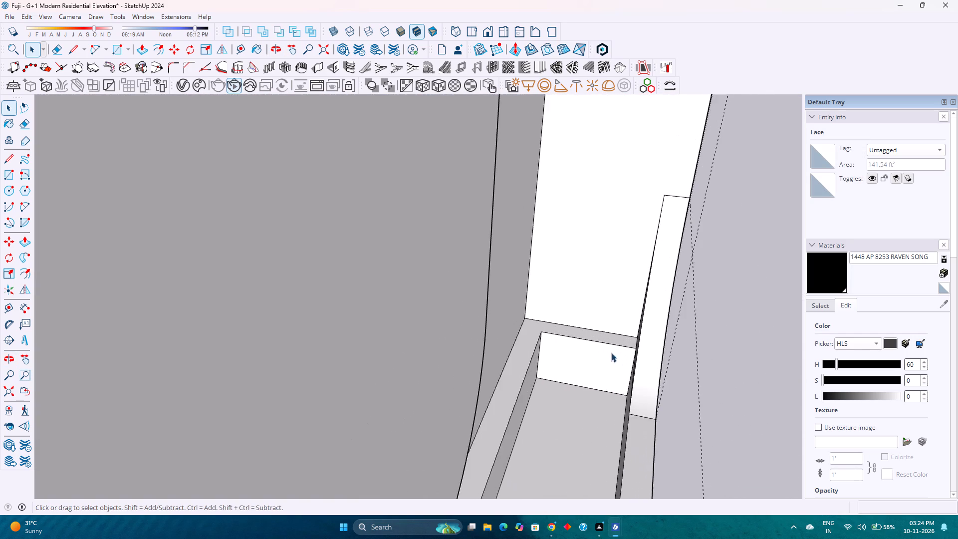
{"action": "scroll", "coordinate": [611, 353], "scroll_direction": "up", "scroll_amount": 9}
{"action": "middle_click_drag", "start_coordinate": [607, 357], "coordinate": [630, 361]}
{"action": "left_click", "coordinate": [691, 287]}
{"action": "right_click", "coordinate": [691, 287]}
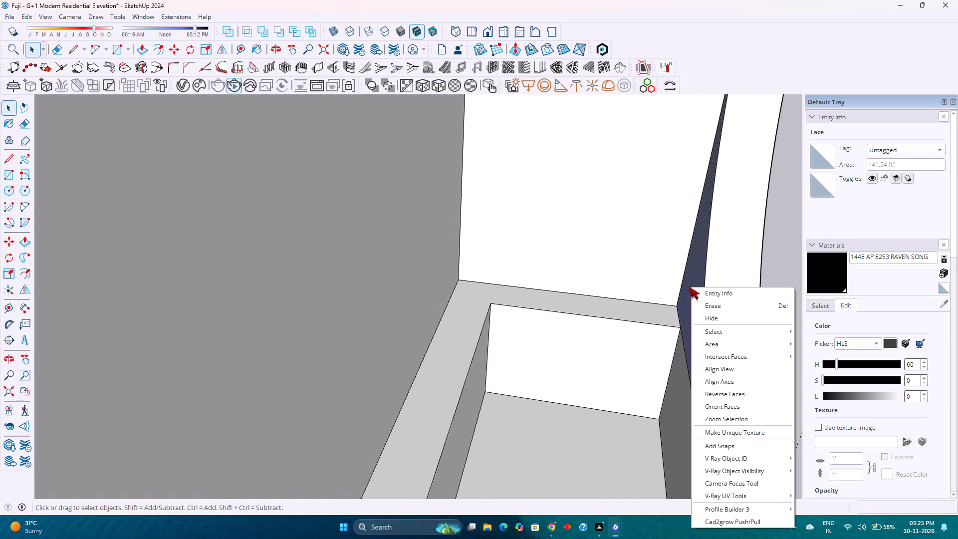
{"action": "left_click", "coordinate": [737, 391]}
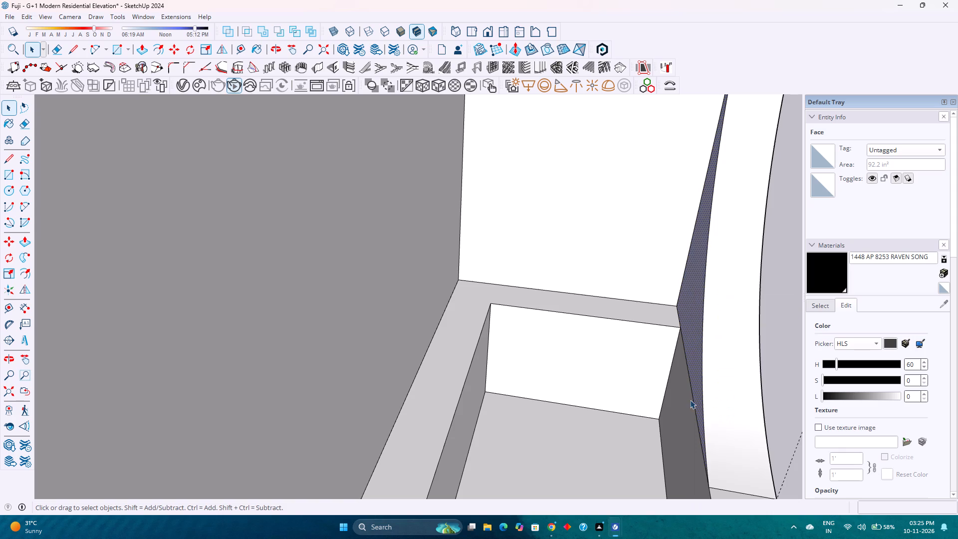
Delete the seam edge between the fillet's rear face and the planter's inner side.
{"action": "left_click", "coordinate": [695, 399]}
{"action": "key", "text": "Delete"}
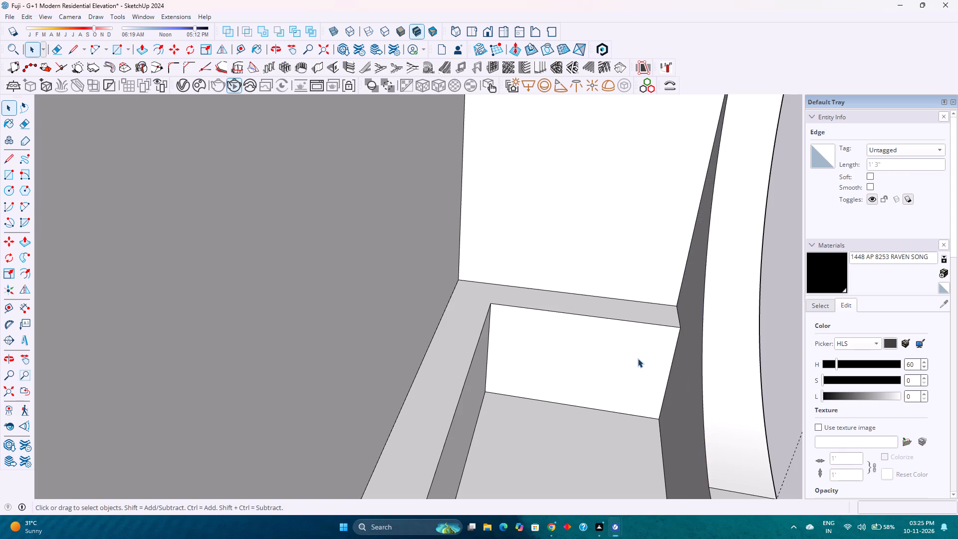
Delete all guides from the boundary wall model.
{"action": "scroll", "coordinate": [632, 354], "scroll_direction": "down", "scroll_amount": 2}
{"action": "middle_click_drag", "start_coordinate": [632, 354], "coordinate": [416, 341]}
{"action": "scroll", "coordinate": [419, 338], "scroll_direction": "down", "scroll_amount": 17}
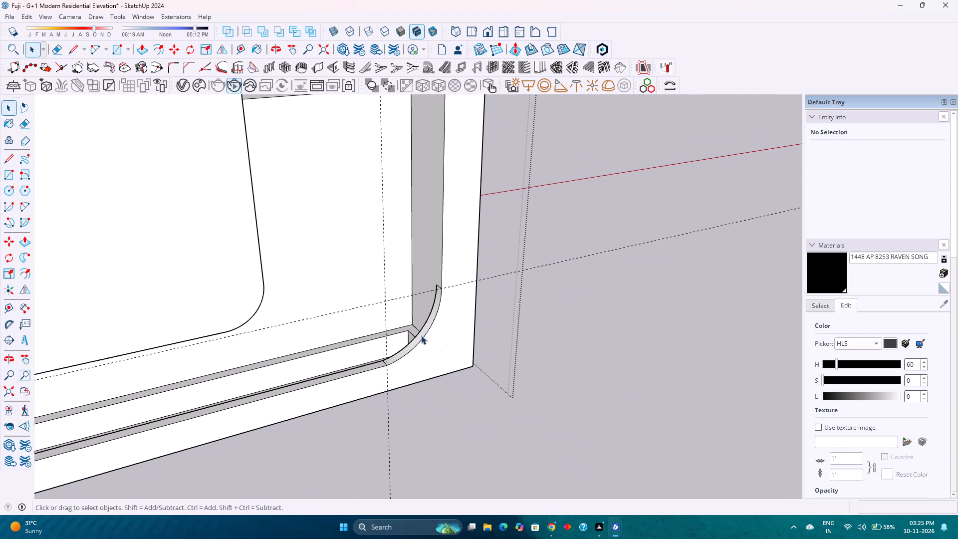
{"action": "middle_click_drag", "start_coordinate": [367, 193], "coordinate": [502, 247], "text": "shift"}
{"action": "middle_click_drag", "start_coordinate": [493, 252], "coordinate": [359, 193]}
{"action": "scroll", "coordinate": [373, 185], "scroll_direction": "down", "scroll_amount": 3}
{"action": "middle_click_drag", "start_coordinate": [381, 199], "coordinate": [507, 252], "text": "shift"}
{"action": "scroll", "coordinate": [480, 237], "scroll_direction": "down", "scroll_amount": 7}
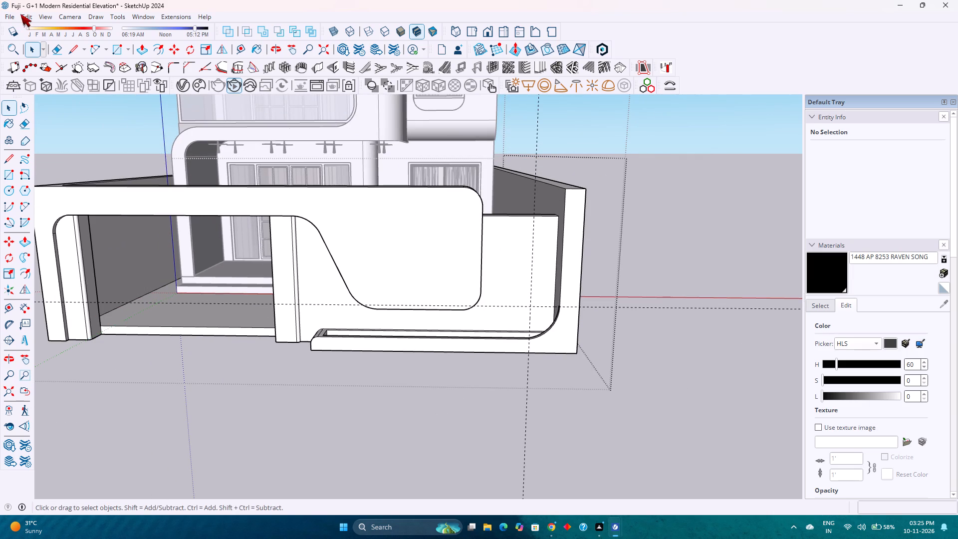
{"action": "left_click", "coordinate": [28, 17]}
{"action": "left_click", "coordinate": [69, 119]}
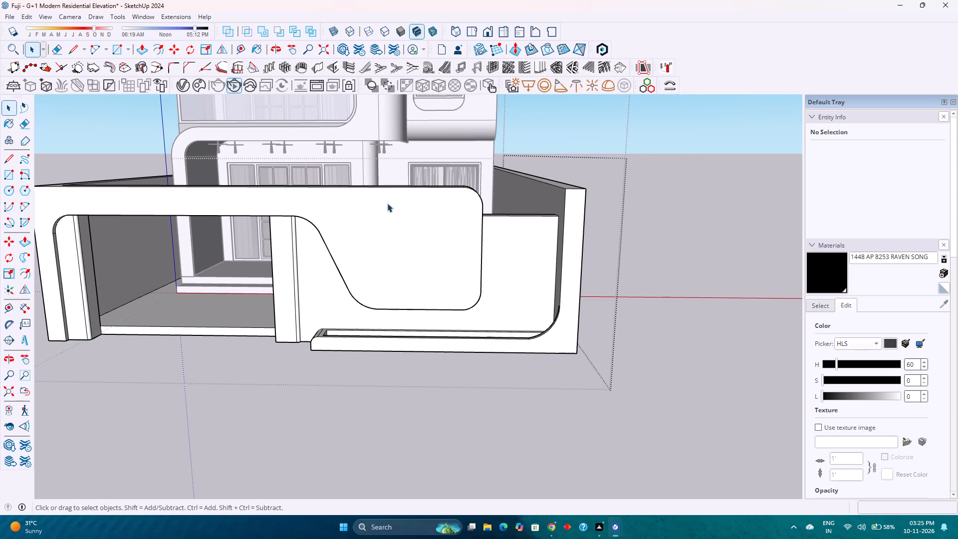
Place guides on the side wall's inner face, 1'3" from its front vertical edge and 1'3" below its top edge.
{"action": "middle_click_drag", "start_coordinate": [414, 203], "coordinate": [691, 221]}
{"action": "scroll", "coordinate": [505, 175], "scroll_direction": "up", "scroll_amount": 9}
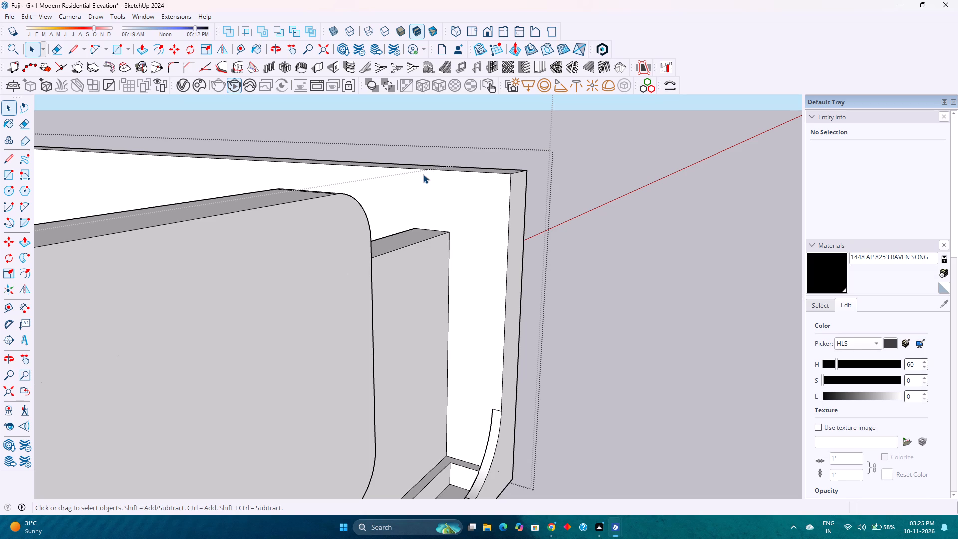
{"action": "left_click", "coordinate": [245, 50]}
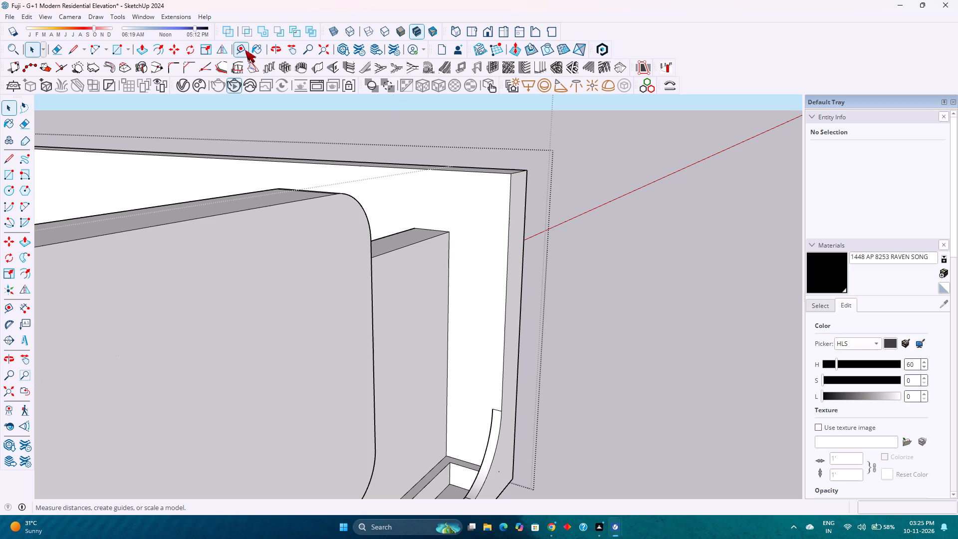
{"action": "left_click", "coordinate": [509, 205]}
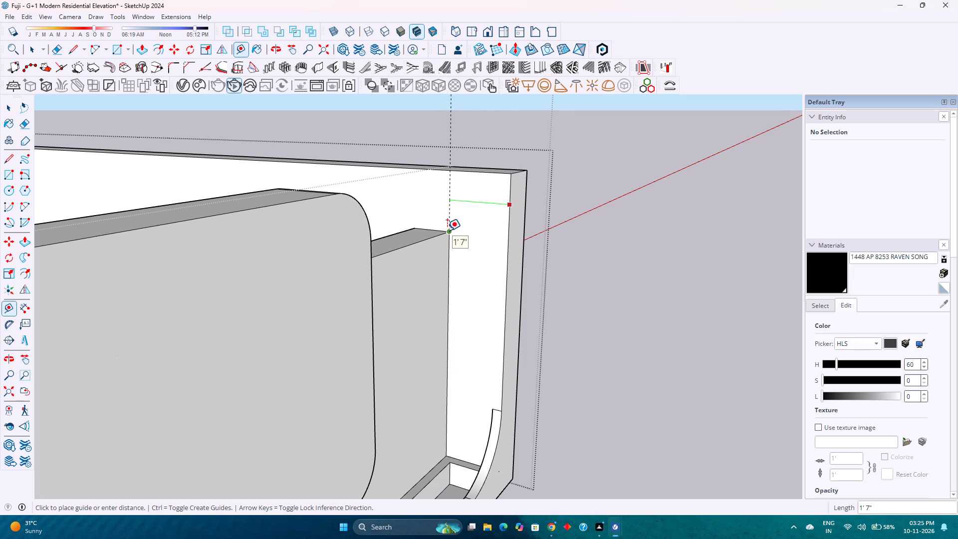
{"action": "type", "text": "1'3"}
{"action": "key", "text": "Return"}
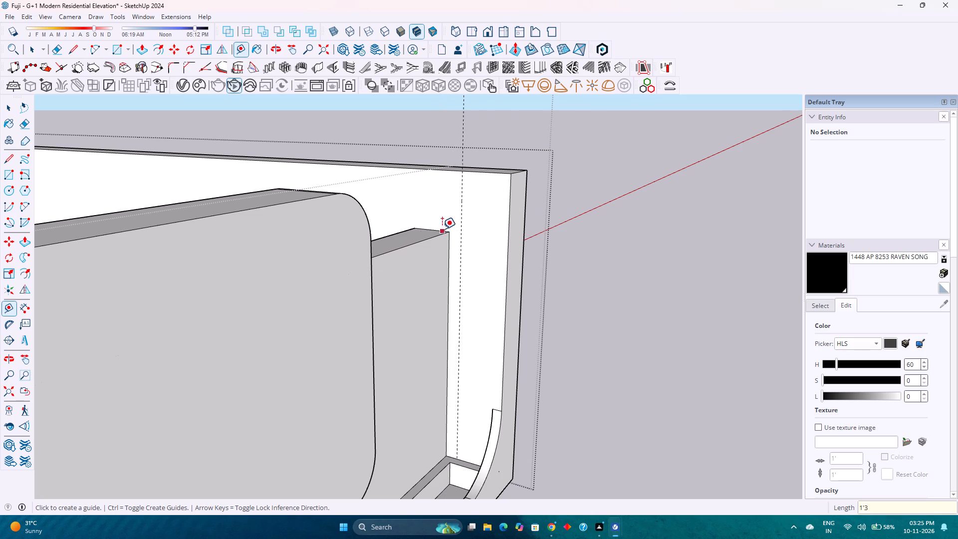
{"action": "left_click", "coordinate": [491, 175]}
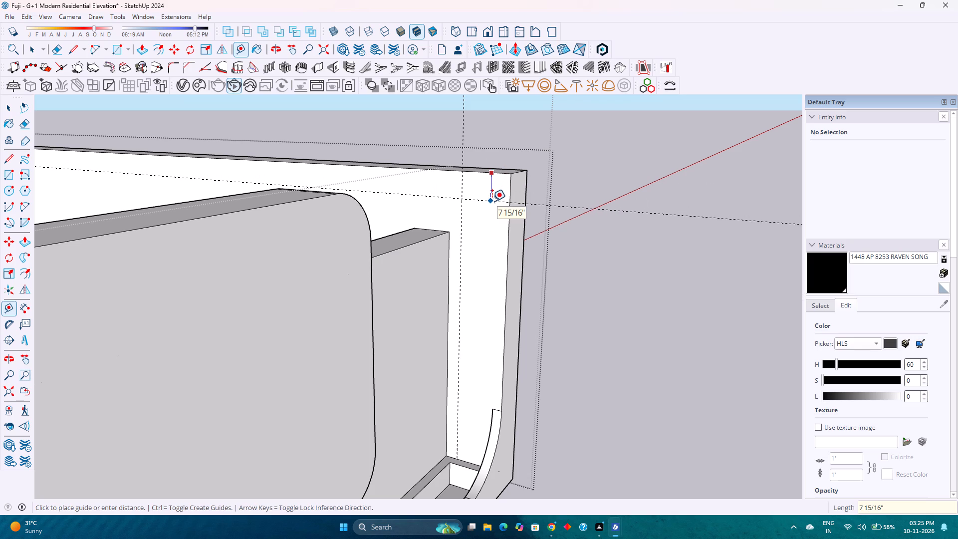
{"action": "key", "text": "Up"}
{"action": "type", "text": "1'3"}
{"action": "key", "text": "Return"}
Draw a rounding arc with a chord of about 1'9" across the side wall's top front corner, between the guide intersections.
{"action": "key", "text": "a"}
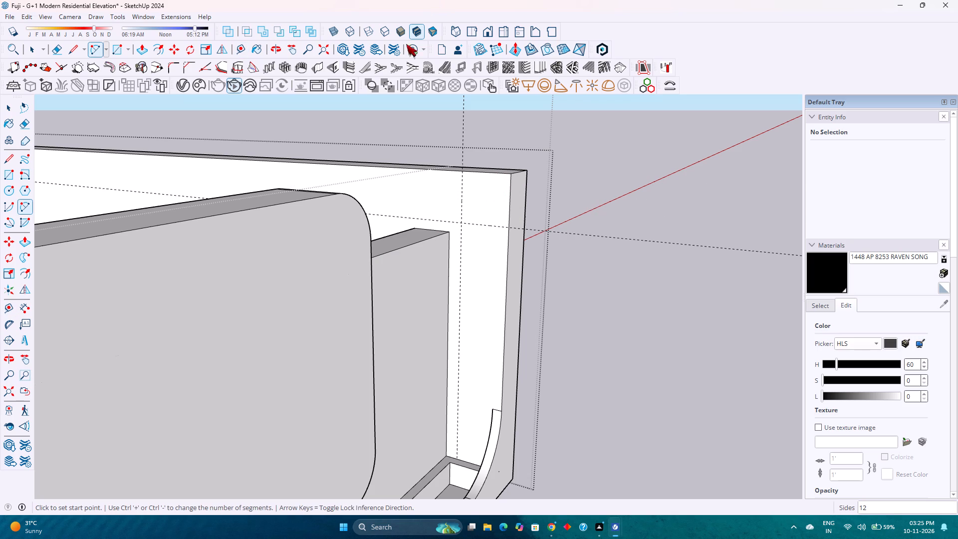
{"action": "left_click", "coordinate": [464, 172]}
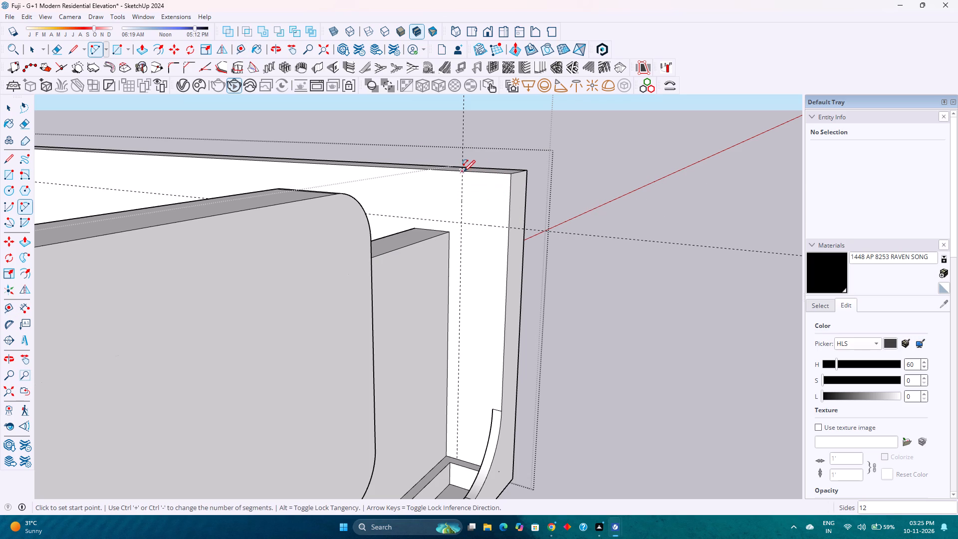
{"action": "double_click", "coordinate": [509, 229]}
{"action": "key", "text": "space"}
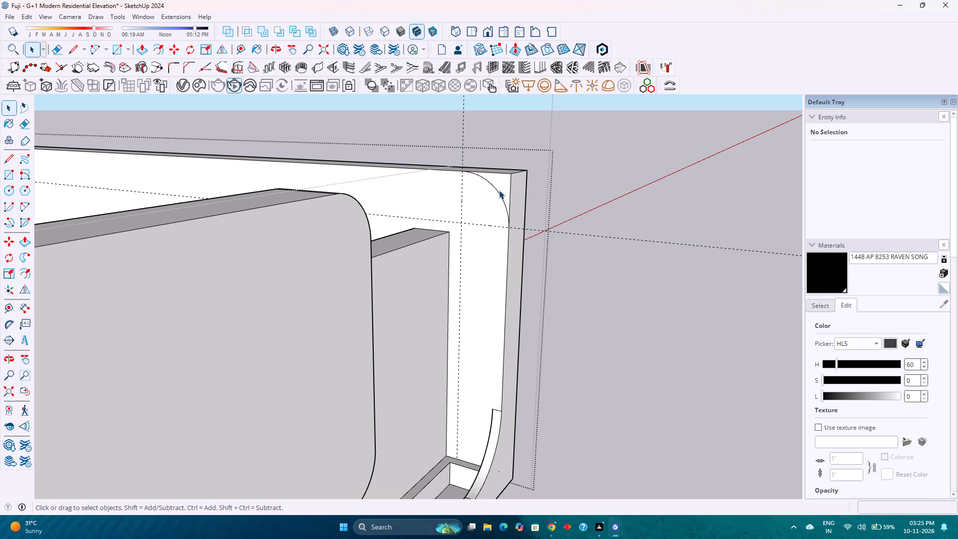
Set the rounding arc on the side wall's top front corner to 120 segments.
{"action": "left_click", "coordinate": [498, 191]}
{"action": "left_click", "coordinate": [903, 179]}
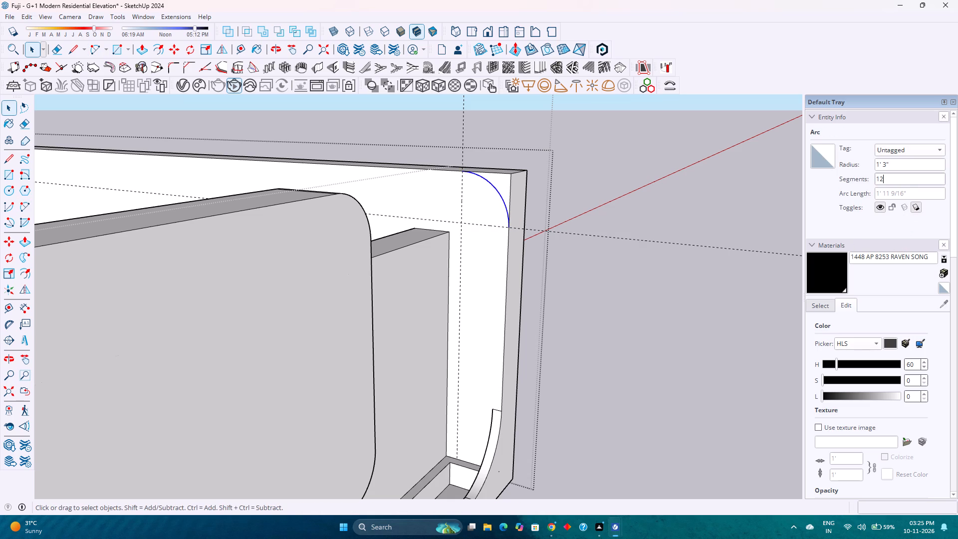
{"action": "key", "text": "0"}
{"action": "key", "text": "Return"}
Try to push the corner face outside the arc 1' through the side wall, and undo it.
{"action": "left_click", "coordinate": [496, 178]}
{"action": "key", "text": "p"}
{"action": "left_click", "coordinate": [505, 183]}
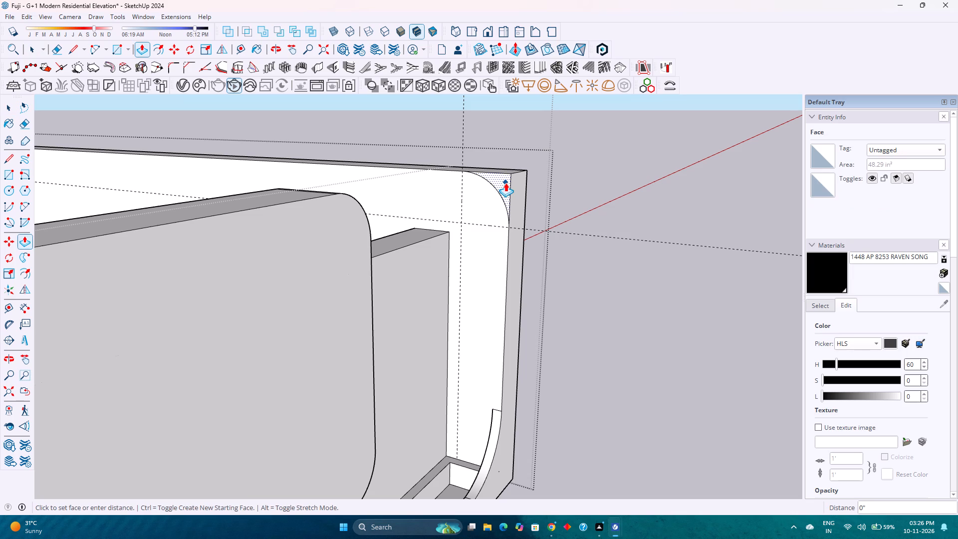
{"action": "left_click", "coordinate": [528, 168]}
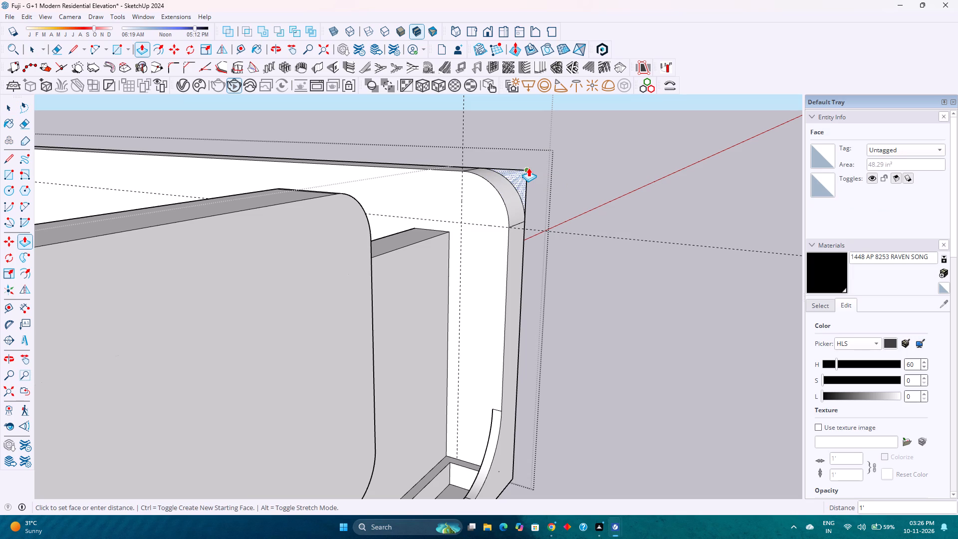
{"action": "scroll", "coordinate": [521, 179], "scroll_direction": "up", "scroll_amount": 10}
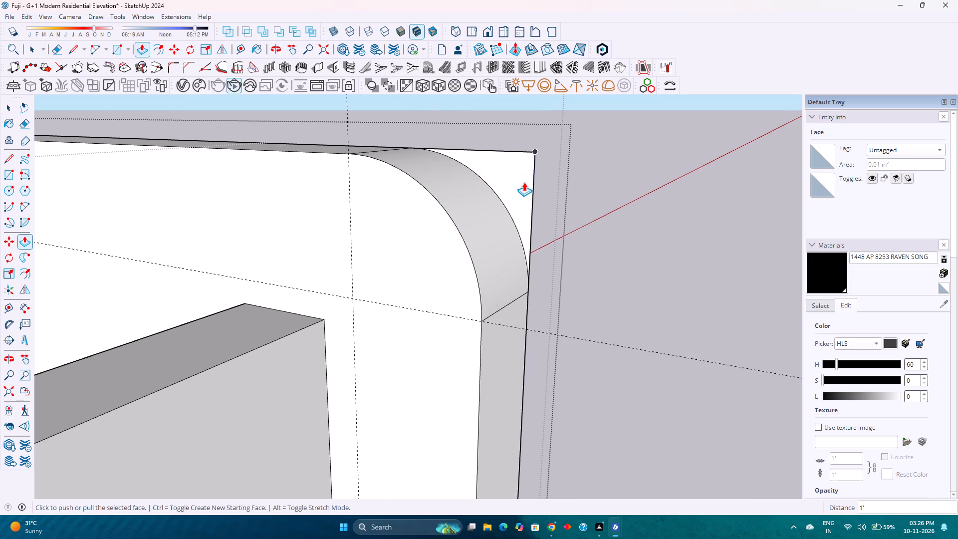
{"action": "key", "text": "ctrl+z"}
Push the corner face outside the arc 1' through the side wall's thickness.
{"action": "left_click", "coordinate": [457, 200]}
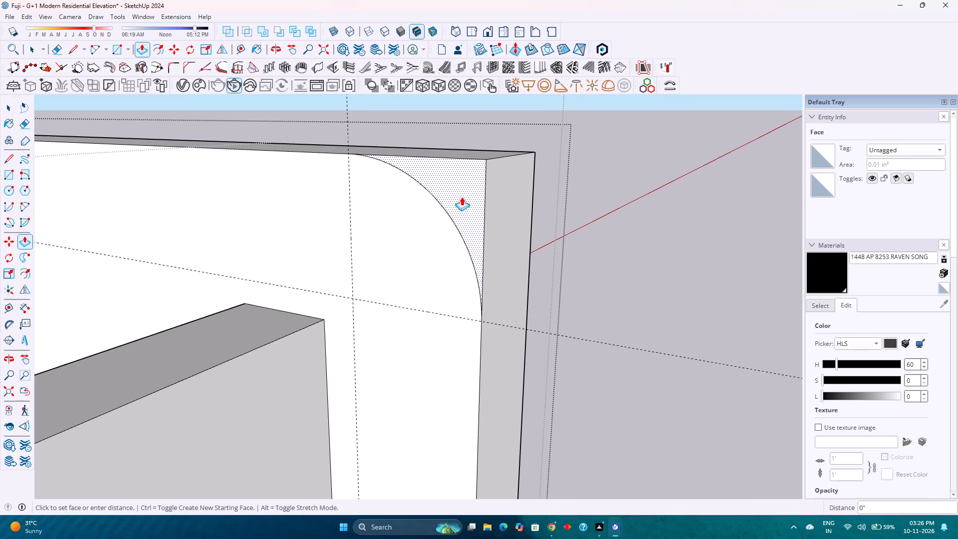
{"action": "type", "text": "1'"}
{"action": "key", "text": "Return"}
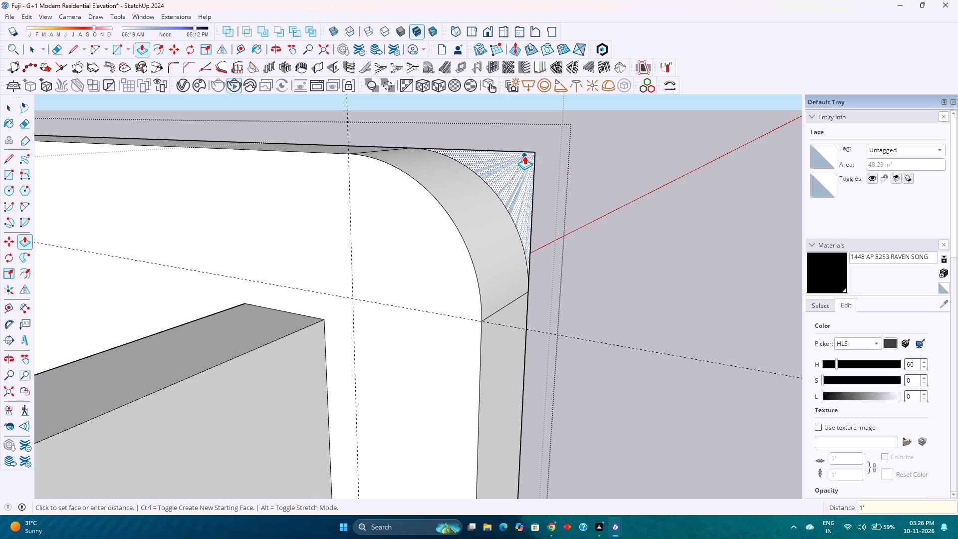
Erase the leftover square corner edges and the small stray edge beside the arc's lower end on the side wall's outer face.
{"action": "key", "text": "e"}
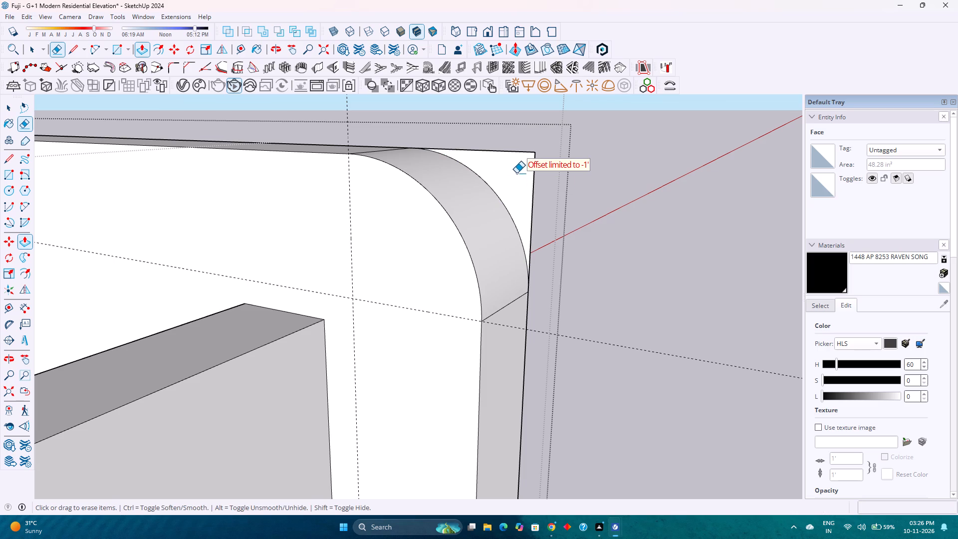
{"action": "left_click_drag", "start_coordinate": [516, 164], "coordinate": [511, 149]}
{"action": "left_click_drag", "start_coordinate": [515, 161], "coordinate": [546, 184]}
{"action": "scroll", "coordinate": [551, 185], "scroll_direction": "down", "scroll_amount": 1}
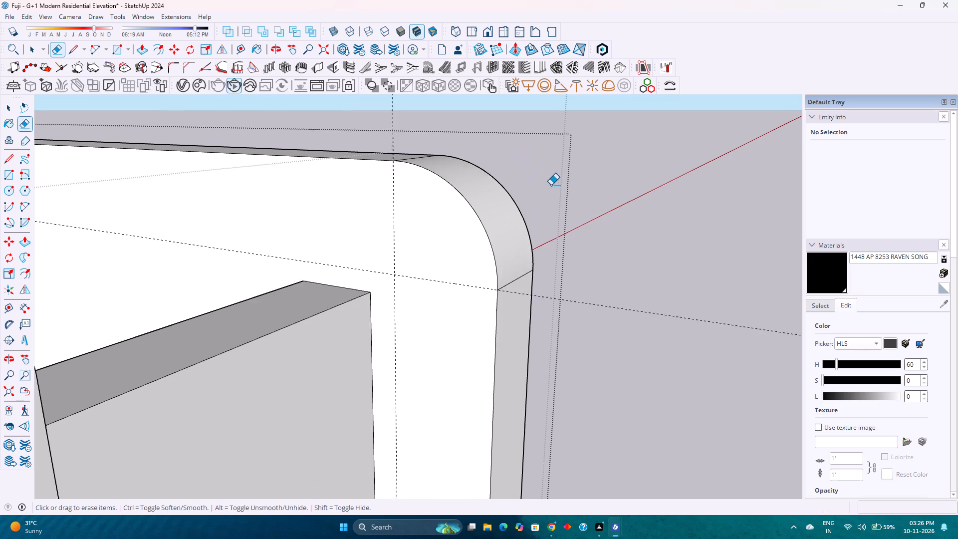
{"action": "middle_click_drag", "start_coordinate": [551, 186], "coordinate": [196, 208]}
{"action": "scroll", "coordinate": [196, 208], "scroll_direction": "down", "scroll_amount": 3}
{"action": "left_click_drag", "start_coordinate": [419, 261], "coordinate": [414, 258]}
{"action": "left_click", "coordinate": [432, 230]}
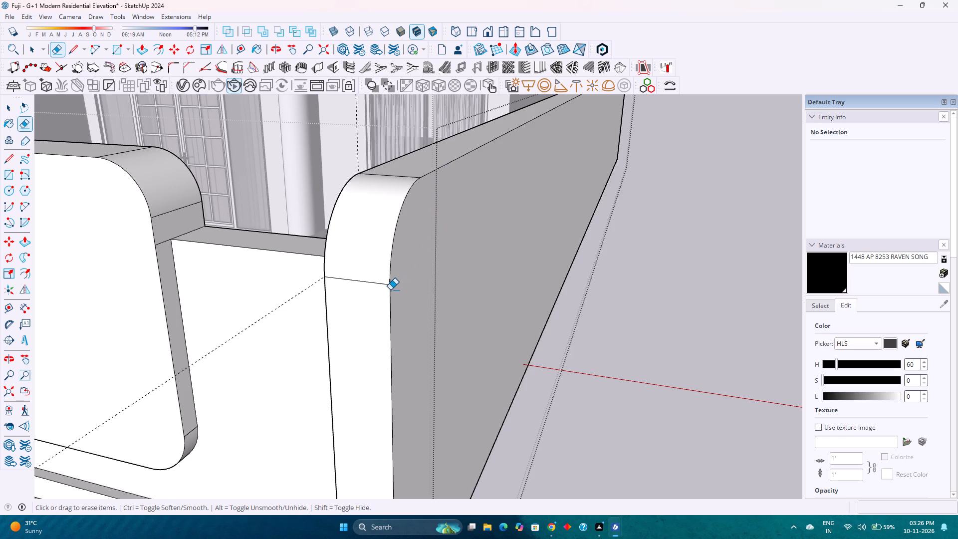
{"action": "scroll", "coordinate": [390, 290], "scroll_direction": "up", "scroll_amount": 20}
{"action": "scroll", "coordinate": [390, 290], "scroll_direction": "up", "scroll_amount": 6}
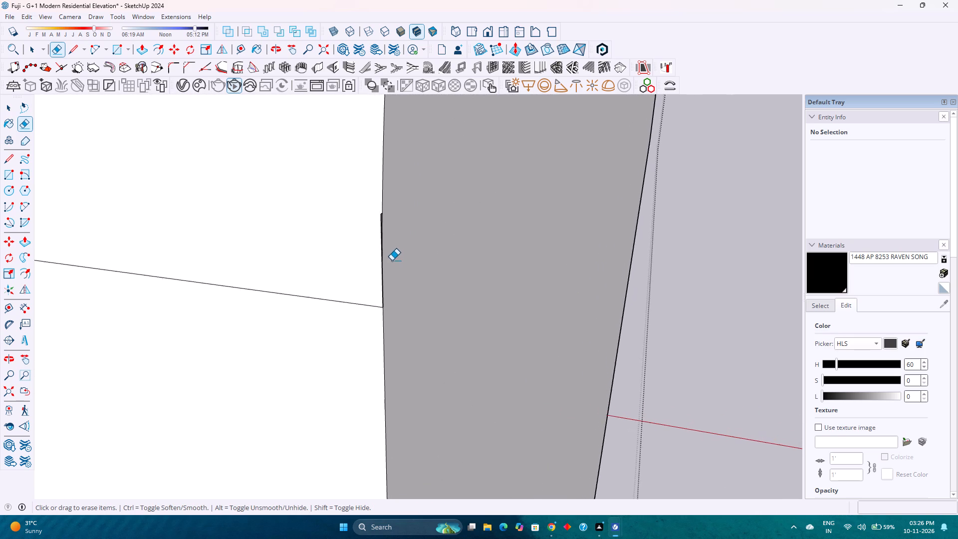
{"action": "middle_click_drag", "start_coordinate": [392, 261], "coordinate": [226, 262]}
{"action": "scroll", "coordinate": [365, 203], "scroll_direction": "up", "scroll_amount": 6}
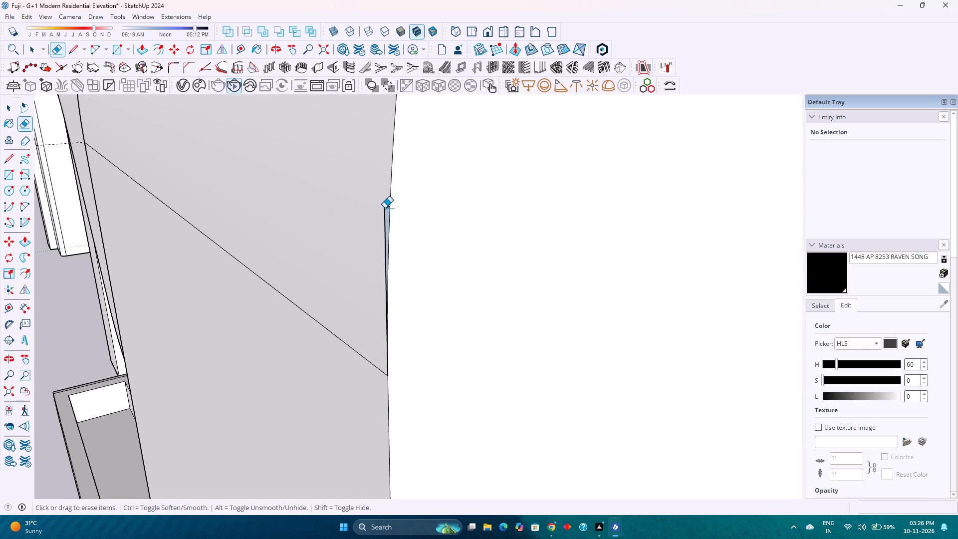
{"action": "left_click", "coordinate": [385, 208]}
{"action": "scroll", "coordinate": [384, 252], "scroll_direction": "down", "scroll_amount": 15}
{"action": "key", "text": "space"}
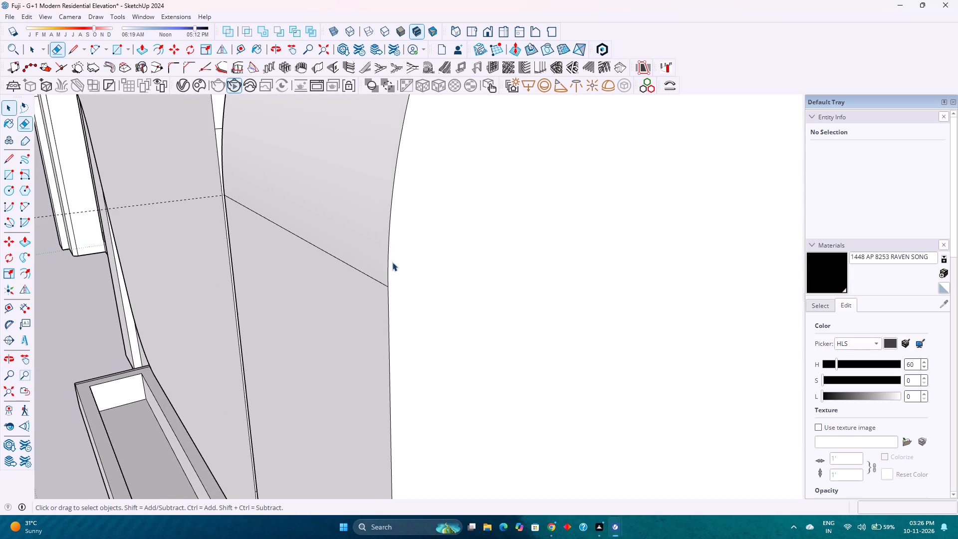
Close the side wall's group and delete all guides from the model.
{"action": "scroll", "coordinate": [387, 258], "scroll_direction": "down", "scroll_amount": 20}
{"action": "scroll", "coordinate": [387, 258], "scroll_direction": "down", "scroll_amount": 1}
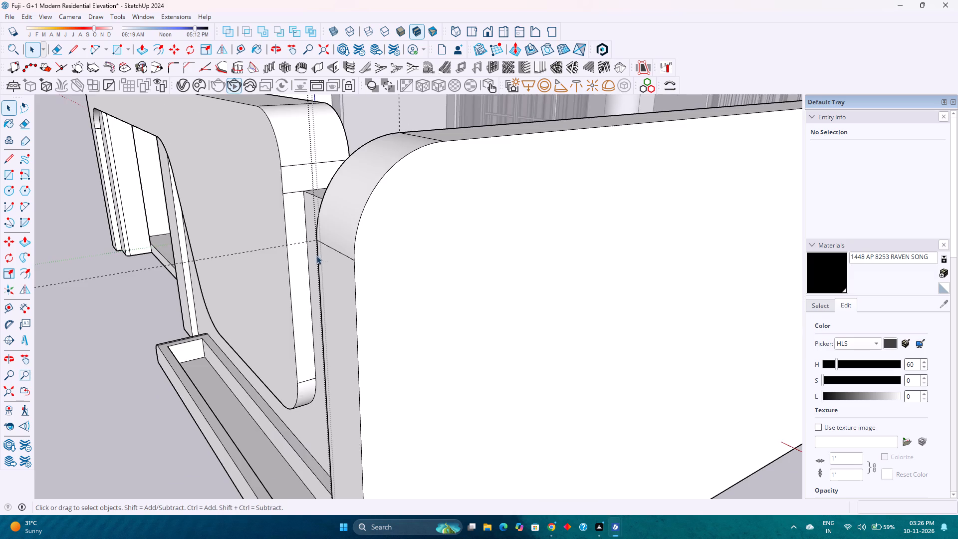
{"action": "scroll", "coordinate": [316, 256], "scroll_direction": "down", "scroll_amount": 2}
{"action": "middle_click_drag", "start_coordinate": [315, 256], "coordinate": [528, 263]}
{"action": "scroll", "coordinate": [480, 252], "scroll_direction": "down", "scroll_amount": 8}
{"action": "left_click", "coordinate": [670, 279]}
{"action": "middle_click_drag", "start_coordinate": [412, 281], "coordinate": [589, 249]}
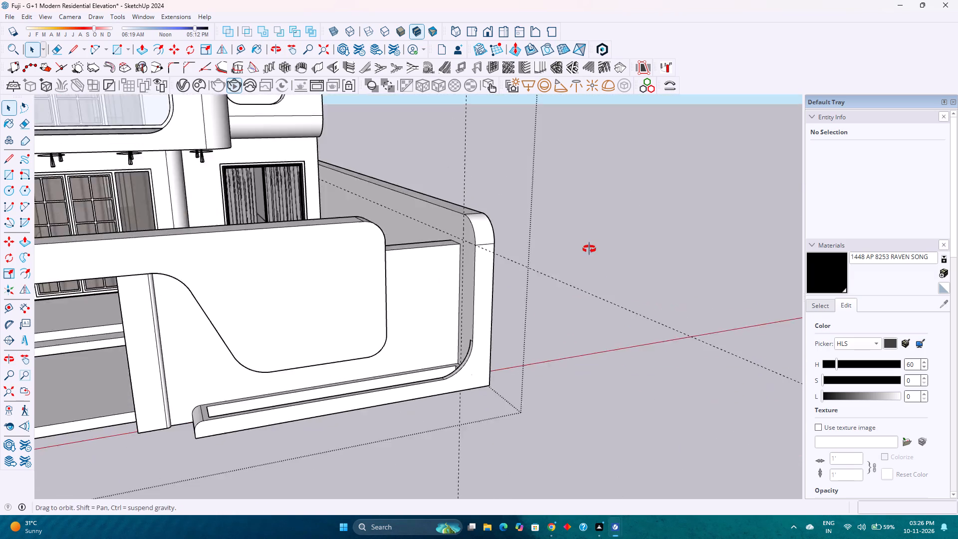
{"action": "middle_click_drag", "start_coordinate": [589, 249], "coordinate": [582, 251]}
{"action": "scroll", "coordinate": [621, 243], "scroll_direction": "down", "scroll_amount": 7}
{"action": "left_click", "coordinate": [29, 16]}
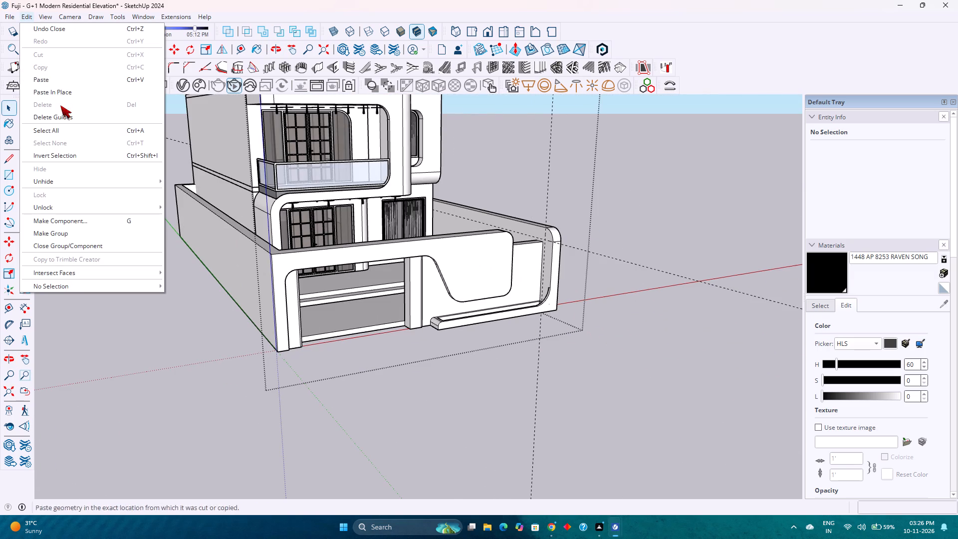
{"action": "left_click", "coordinate": [72, 116]}
Save the model.
{"action": "scroll", "coordinate": [628, 330], "scroll_direction": "down", "scroll_amount": 2}
{"action": "middle_click_drag", "start_coordinate": [626, 330], "coordinate": [468, 293]}
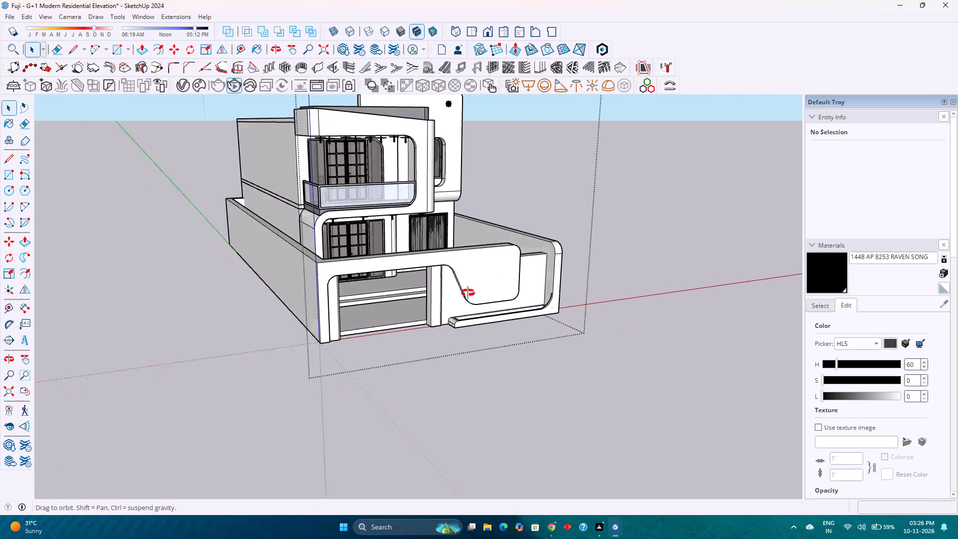
{"action": "middle_click_drag", "start_coordinate": [468, 293], "coordinate": [373, 277]}
{"action": "middle_click_drag", "start_coordinate": [503, 255], "coordinate": [652, 295]}
{"action": "scroll", "coordinate": [629, 280], "scroll_direction": "down", "scroll_amount": 4}
{"action": "middle_click_drag", "start_coordinate": [507, 278], "coordinate": [458, 207]}
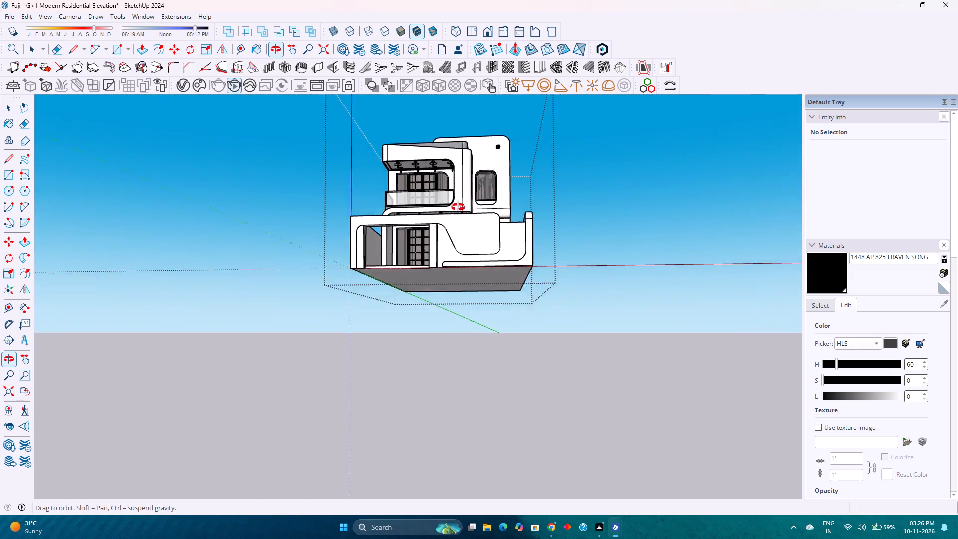
{"action": "middle_click_drag", "start_coordinate": [458, 207], "coordinate": [471, 230]}
{"action": "left_click", "coordinate": [28, 18]}
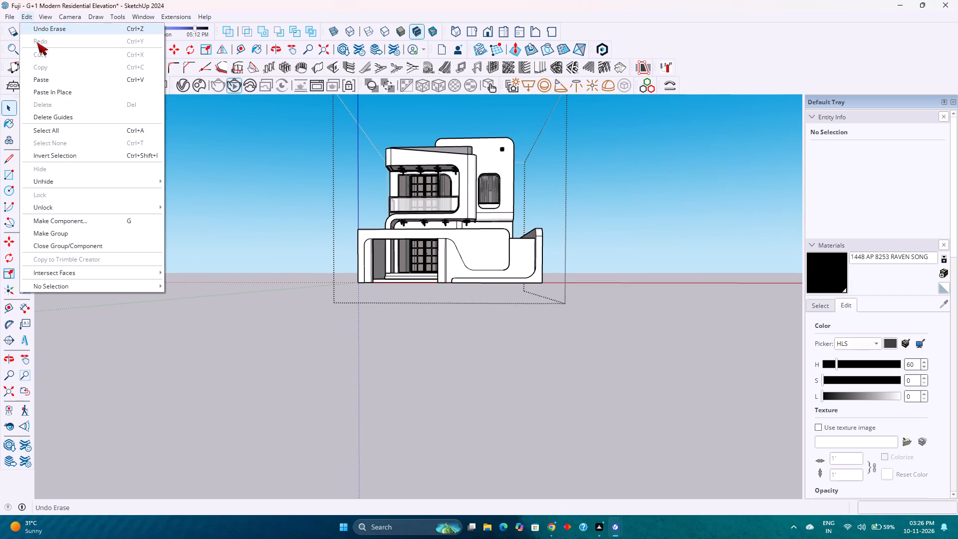
{"action": "left_click", "coordinate": [25, 63]}
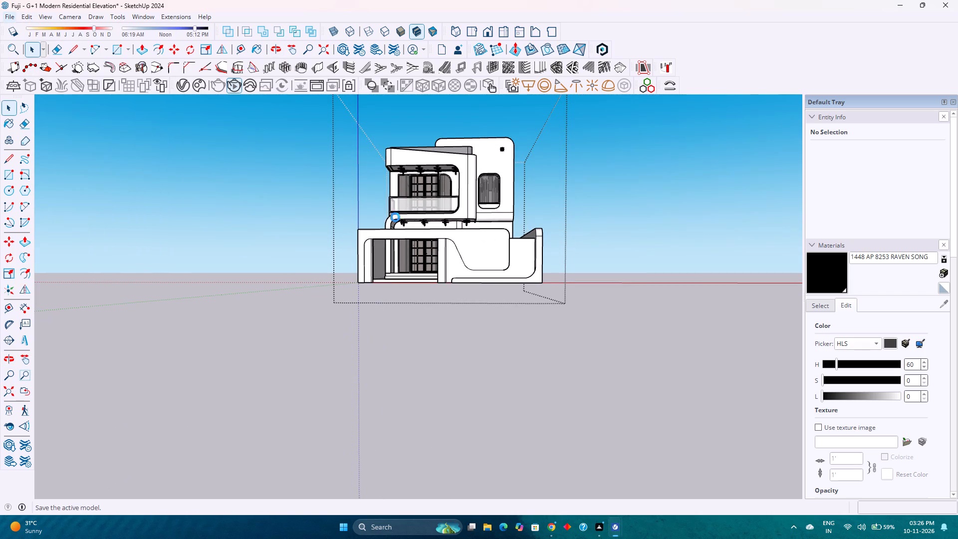
Examine the front boundary wall with its curved band, planter ledge and rounded side wall corner from the front.
{"action": "scroll", "coordinate": [473, 210], "scroll_direction": "up", "scroll_amount": 4}
{"action": "scroll", "coordinate": [473, 210], "scroll_direction": "down", "scroll_amount": 4}
{"action": "scroll", "coordinate": [473, 210], "scroll_direction": "up", "scroll_amount": 3}
{"action": "double_click", "coordinate": [570, 161]}
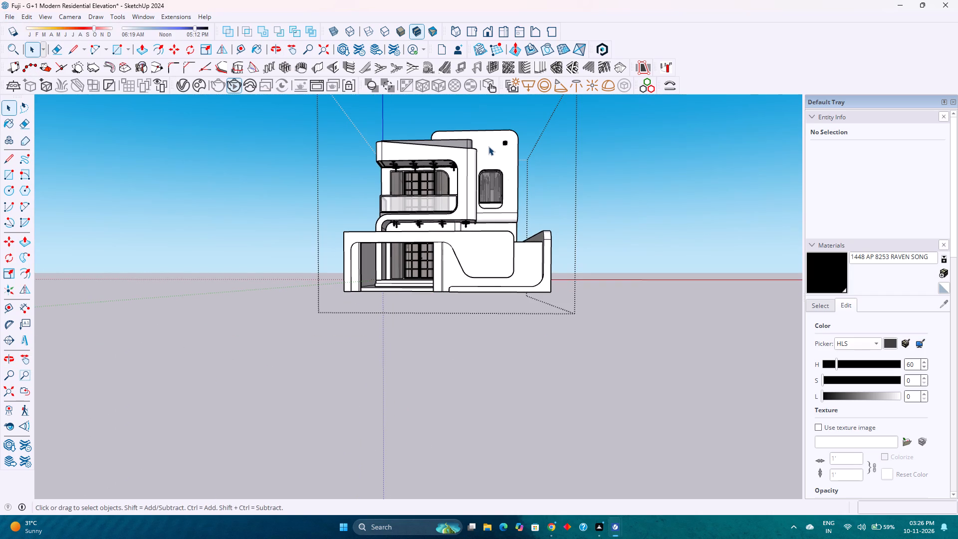
{"action": "scroll", "coordinate": [508, 274], "scroll_direction": "up", "scroll_amount": 2}
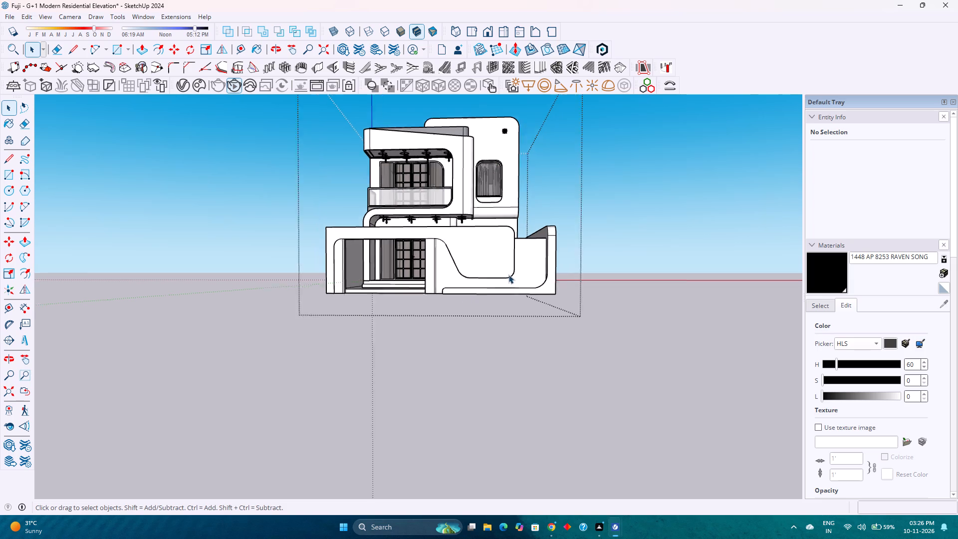
{"action": "scroll", "coordinate": [508, 274], "scroll_direction": "up", "scroll_amount": 10}
{"action": "middle_click", "coordinate": [516, 280]}
{"action": "middle_click_drag", "start_coordinate": [516, 281], "coordinate": [536, 317]}
{"action": "scroll", "coordinate": [487, 269], "scroll_direction": "down", "scroll_amount": 5}
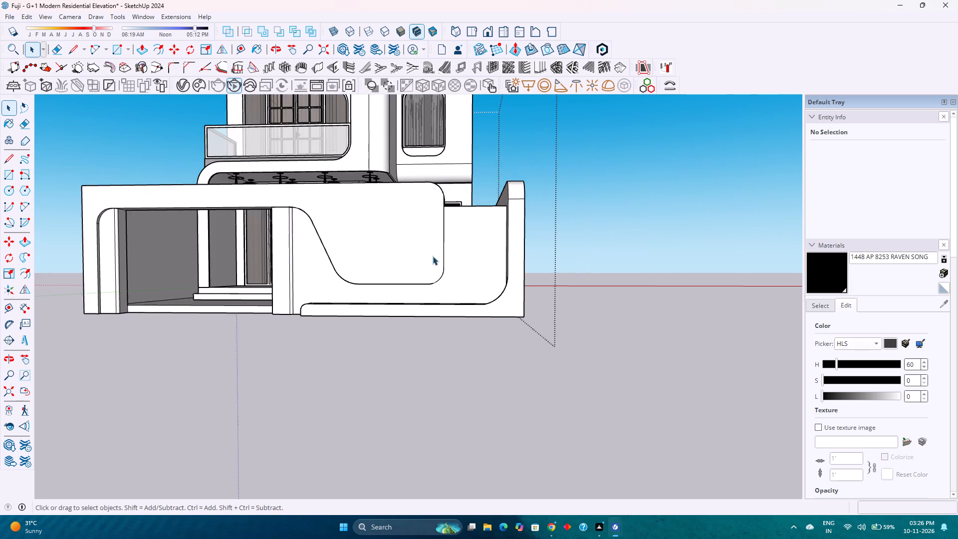
{"action": "middle_click", "coordinate": [433, 256]}
{"action": "middle_click_drag", "start_coordinate": [433, 257], "coordinate": [449, 308]}
{"action": "middle_click", "coordinate": [457, 329]}
{"action": "scroll", "coordinate": [406, 323], "scroll_direction": "down", "scroll_amount": 5}
{"action": "middle_click_drag", "start_coordinate": [399, 321], "coordinate": [448, 331]}
{"action": "scroll", "coordinate": [450, 341], "scroll_direction": "up", "scroll_amount": 4}
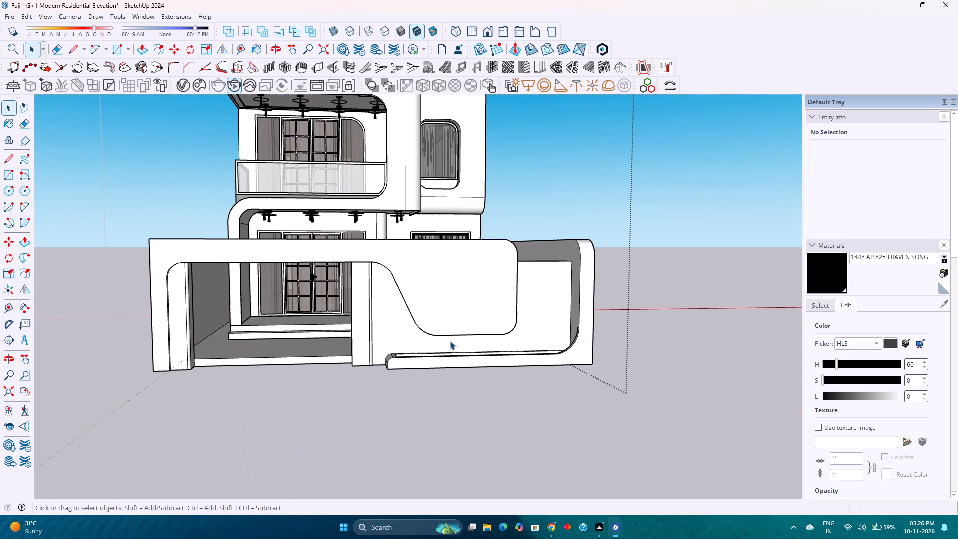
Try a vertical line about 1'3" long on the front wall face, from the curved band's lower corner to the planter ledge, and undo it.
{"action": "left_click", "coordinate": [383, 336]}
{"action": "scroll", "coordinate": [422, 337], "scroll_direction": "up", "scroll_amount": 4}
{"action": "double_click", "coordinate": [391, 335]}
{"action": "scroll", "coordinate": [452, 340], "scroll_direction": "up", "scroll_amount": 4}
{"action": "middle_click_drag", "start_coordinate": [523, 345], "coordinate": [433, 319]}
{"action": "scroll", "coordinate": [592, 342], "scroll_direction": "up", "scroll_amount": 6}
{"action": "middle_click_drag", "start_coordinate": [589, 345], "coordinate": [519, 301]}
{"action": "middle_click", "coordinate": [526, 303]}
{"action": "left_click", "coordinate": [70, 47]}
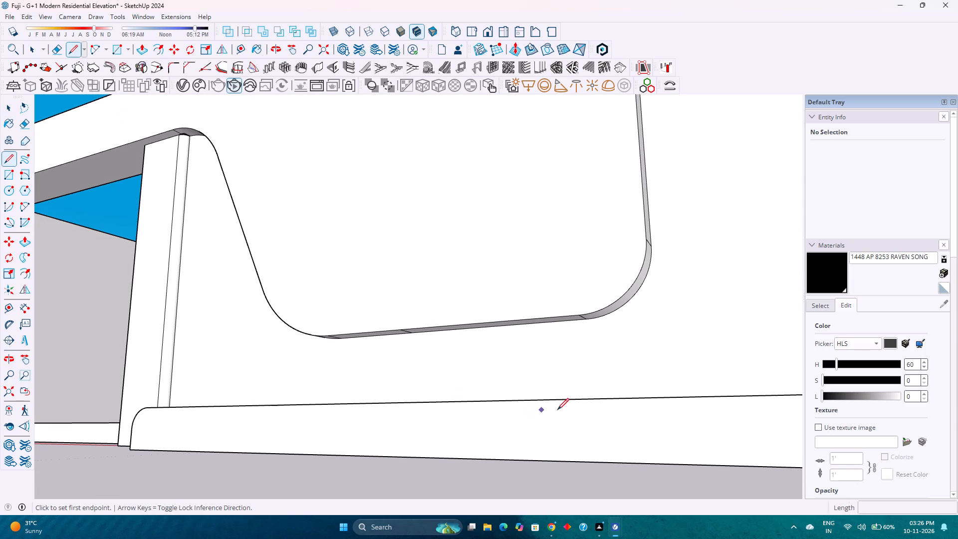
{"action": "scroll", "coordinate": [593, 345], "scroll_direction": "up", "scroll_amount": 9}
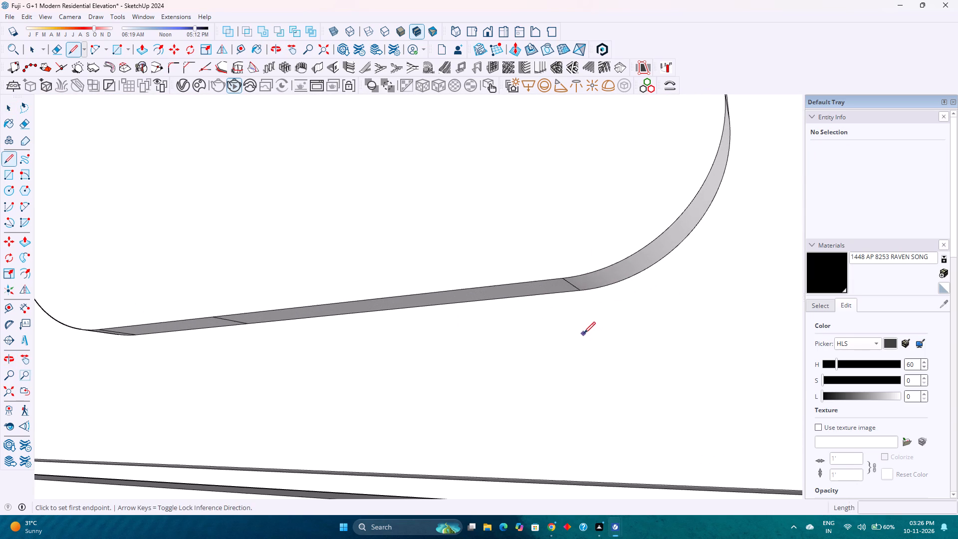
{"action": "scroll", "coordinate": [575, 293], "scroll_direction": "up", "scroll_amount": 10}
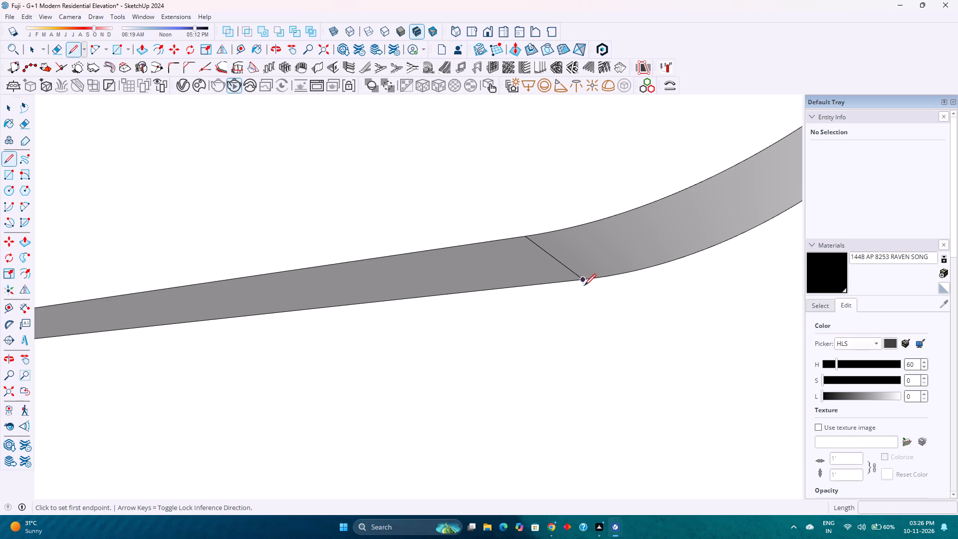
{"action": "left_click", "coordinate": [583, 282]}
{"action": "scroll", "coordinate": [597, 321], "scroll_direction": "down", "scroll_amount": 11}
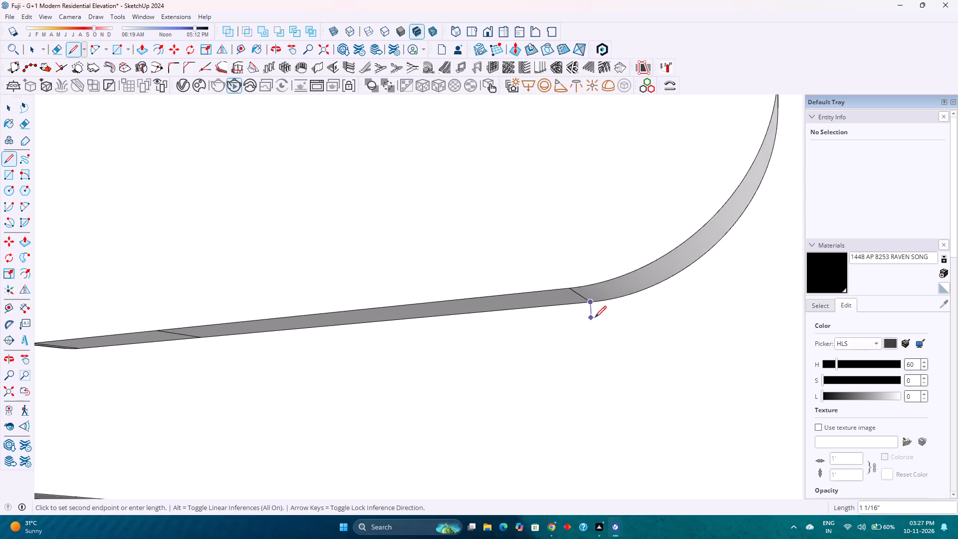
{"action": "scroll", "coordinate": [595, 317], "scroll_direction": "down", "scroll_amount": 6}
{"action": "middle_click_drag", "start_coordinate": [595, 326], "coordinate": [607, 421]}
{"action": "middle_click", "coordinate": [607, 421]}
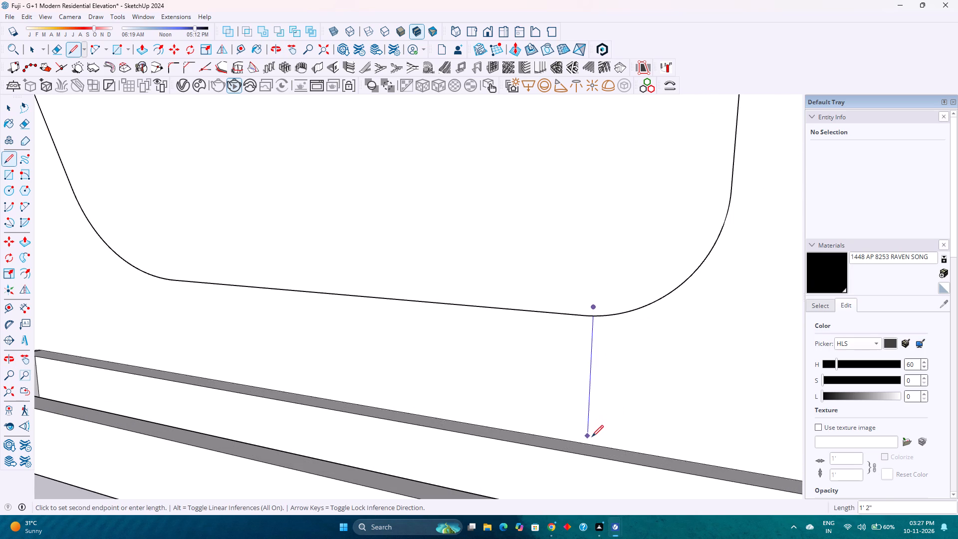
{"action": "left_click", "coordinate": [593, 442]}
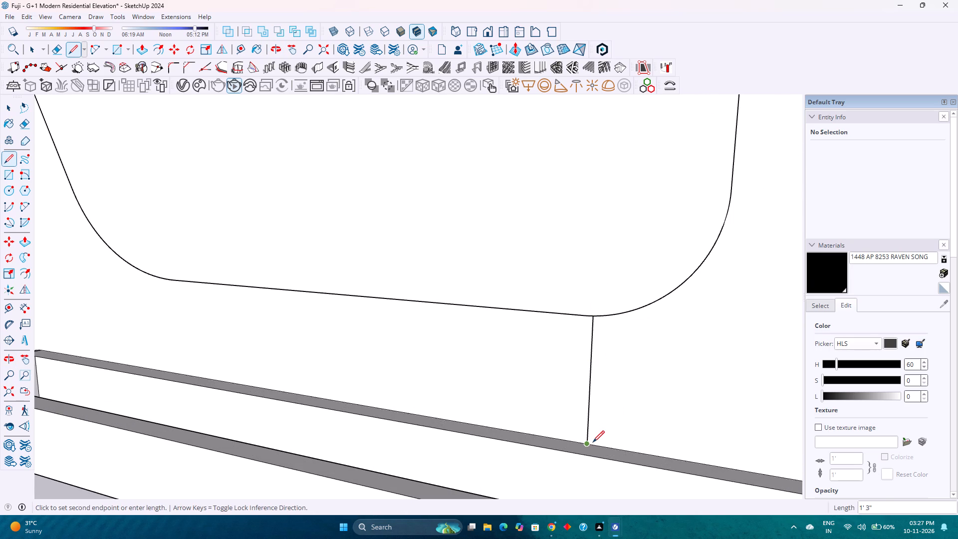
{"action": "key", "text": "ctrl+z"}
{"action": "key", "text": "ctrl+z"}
Draw a vertical line about 1'3" long on the front wall face, inside its group, from the curved band's lower corner to the planter ledge.
{"action": "key", "text": "space"}
{"action": "double_click", "coordinate": [577, 391]}
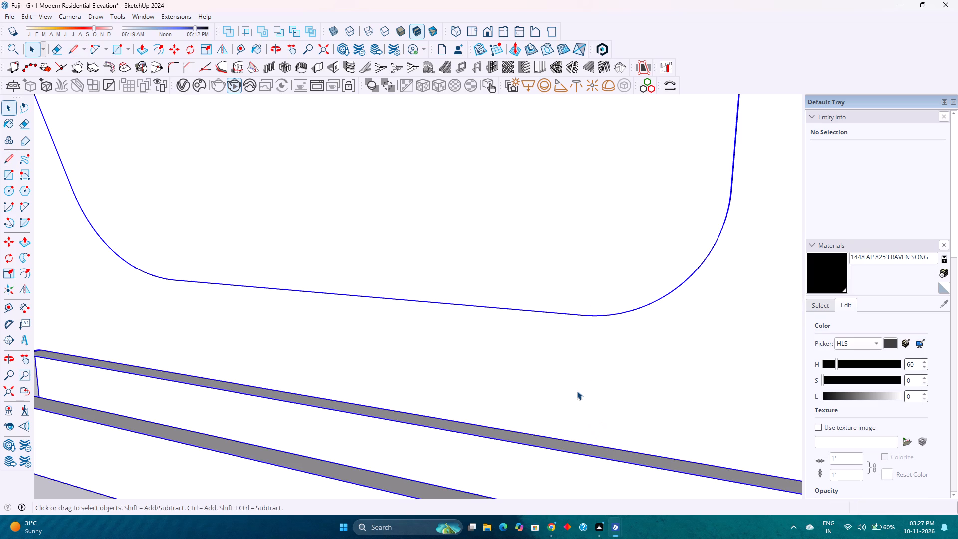
{"action": "middle_click_drag", "start_coordinate": [564, 384], "coordinate": [557, 329]}
{"action": "left_click", "coordinate": [559, 331]}
{"action": "scroll", "coordinate": [585, 352], "scroll_direction": "up", "scroll_amount": 2}
{"action": "middle_click_drag", "start_coordinate": [578, 323], "coordinate": [578, 317]}
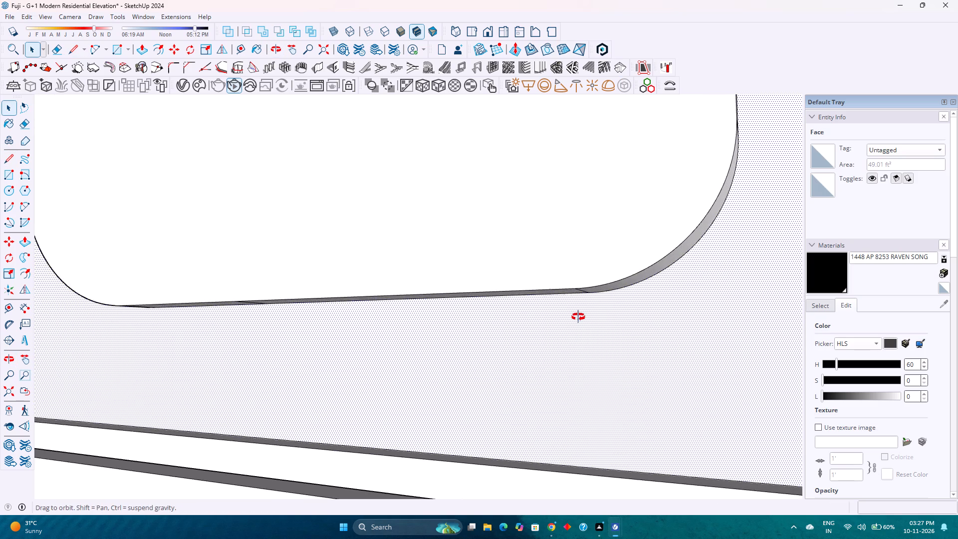
{"action": "middle_click_drag", "start_coordinate": [578, 317], "coordinate": [583, 305]}
{"action": "middle_click", "coordinate": [584, 305]}
{"action": "key", "text": "l"}
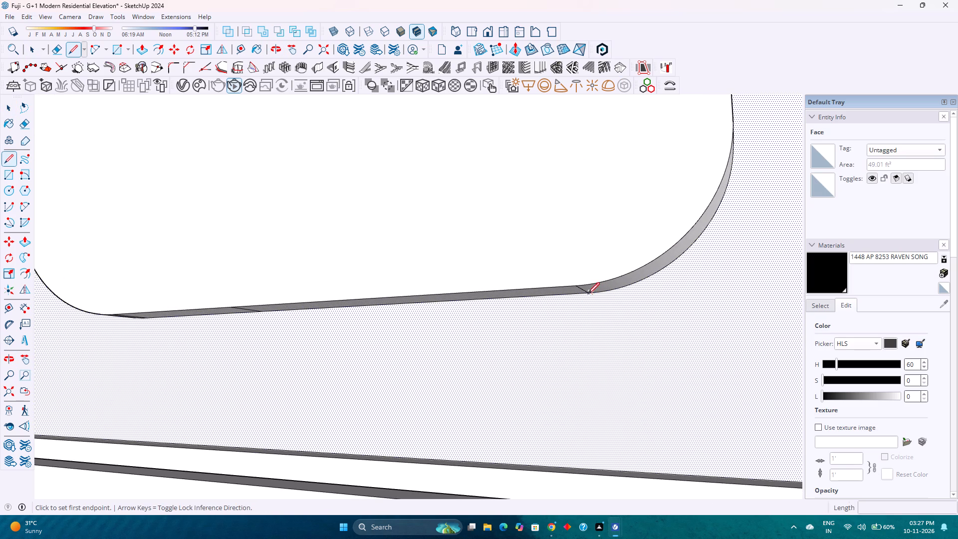
{"action": "scroll", "coordinate": [586, 295], "scroll_direction": "up", "scroll_amount": 7}
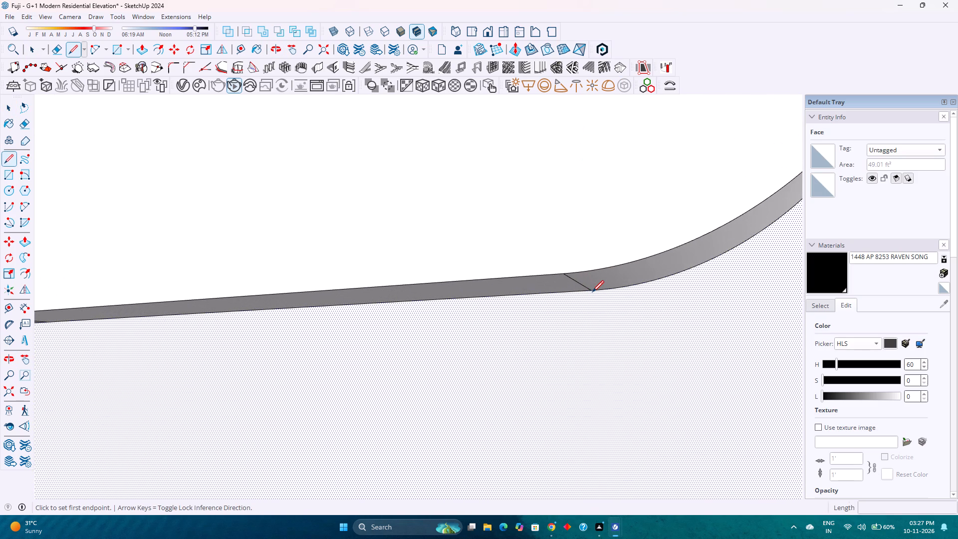
{"action": "scroll", "coordinate": [592, 292], "scroll_direction": "up", "scroll_amount": 13}
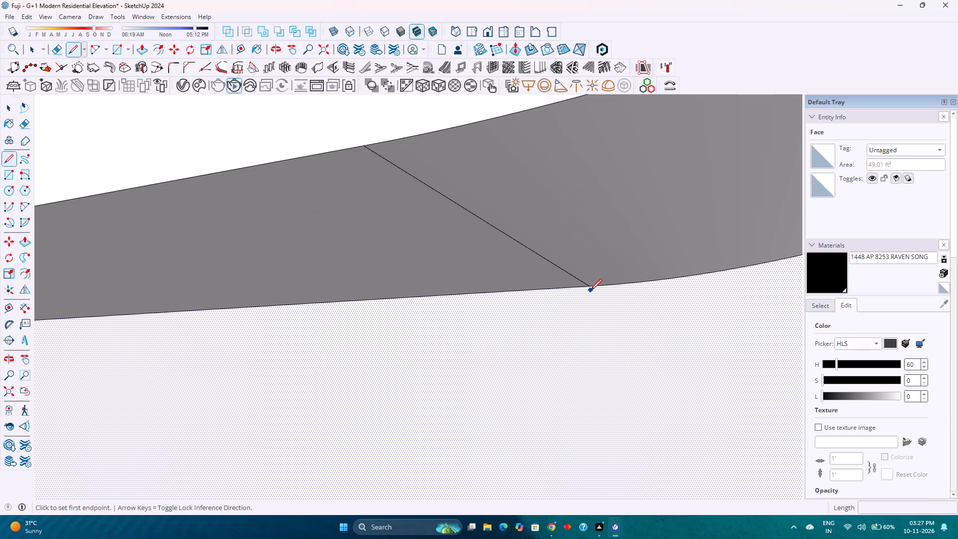
{"action": "left_click", "coordinate": [589, 286]}
{"action": "scroll", "coordinate": [599, 350], "scroll_direction": "down", "scroll_amount": 13}
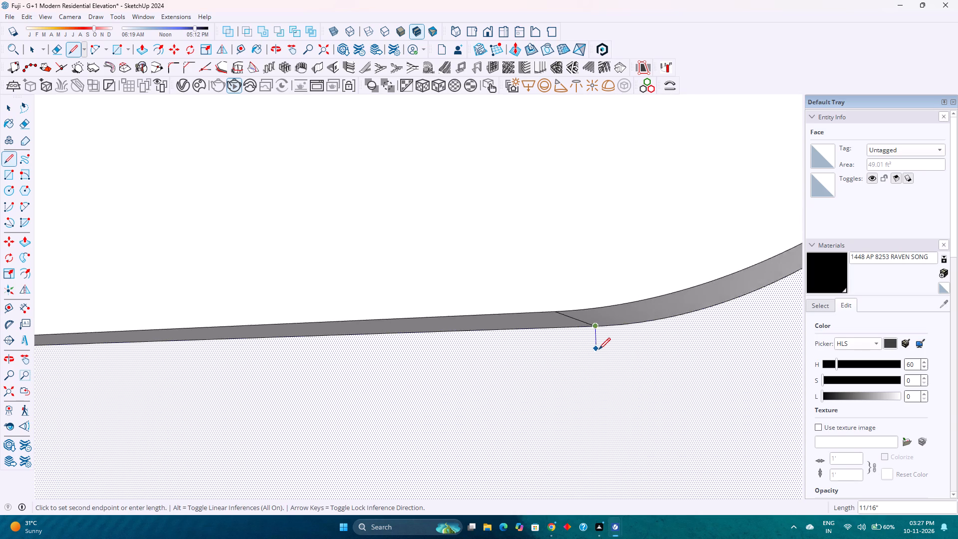
{"action": "scroll", "coordinate": [599, 349], "scroll_direction": "down", "scroll_amount": 18}
{"action": "middle_click_drag", "start_coordinate": [599, 349], "coordinate": [608, 394]}
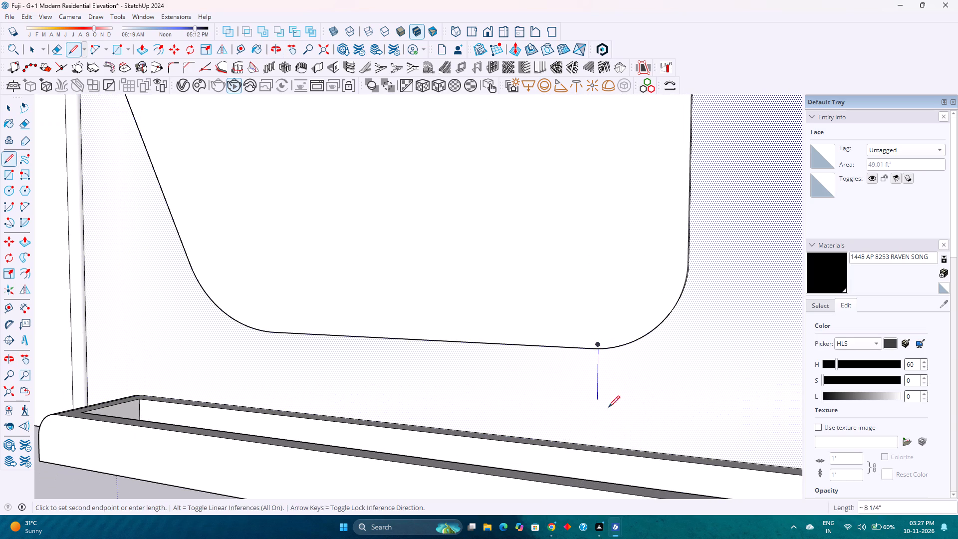
{"action": "left_click", "coordinate": [598, 445]}
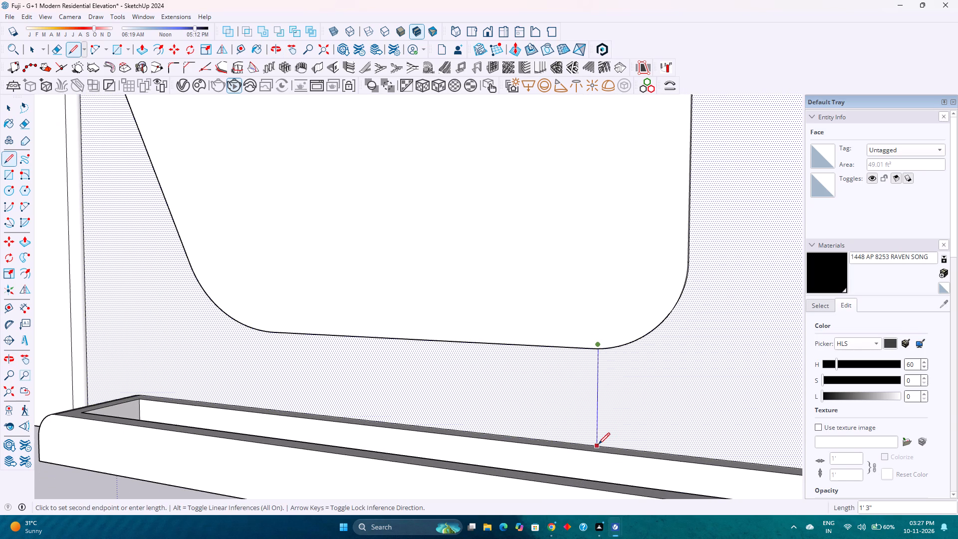
Copy the divided wall face beside the curved band 5' outward along the green axis, in front of the wall.
{"action": "key", "text": "space"}
{"action": "left_click", "coordinate": [576, 415]}
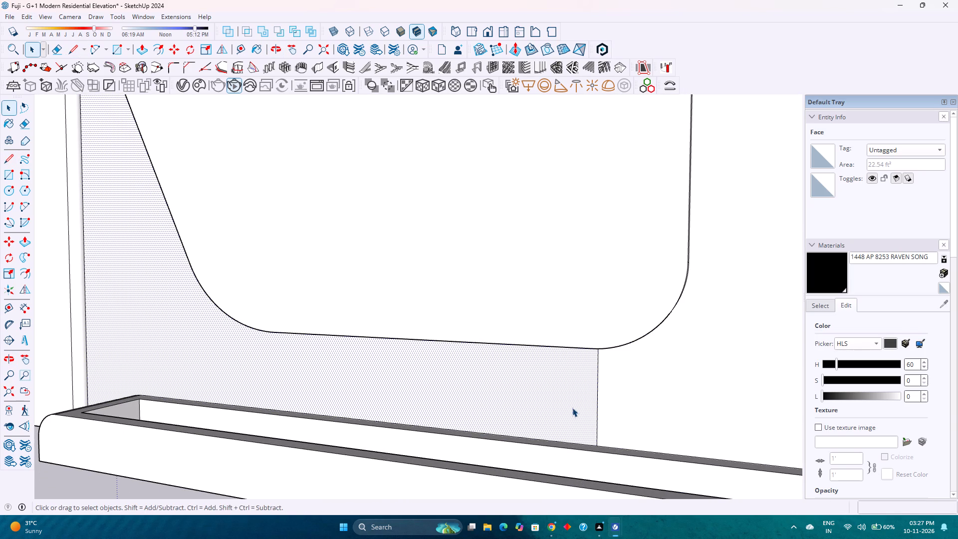
{"action": "scroll", "coordinate": [570, 401], "scroll_direction": "down", "scroll_amount": 13}
{"action": "middle_click_drag", "start_coordinate": [482, 410], "coordinate": [661, 430]}
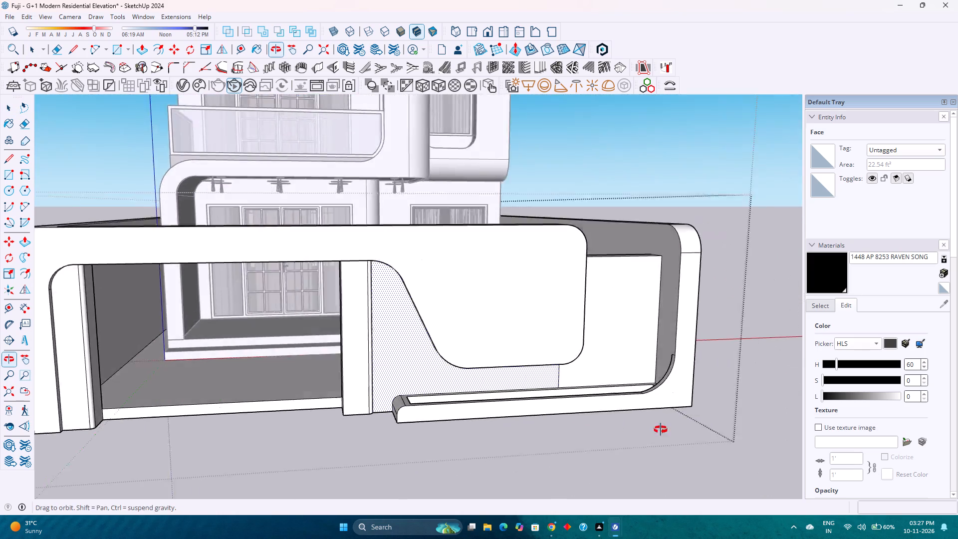
{"action": "middle_click_drag", "start_coordinate": [661, 430], "coordinate": [824, 418]}
{"action": "middle_click", "coordinate": [824, 418]}
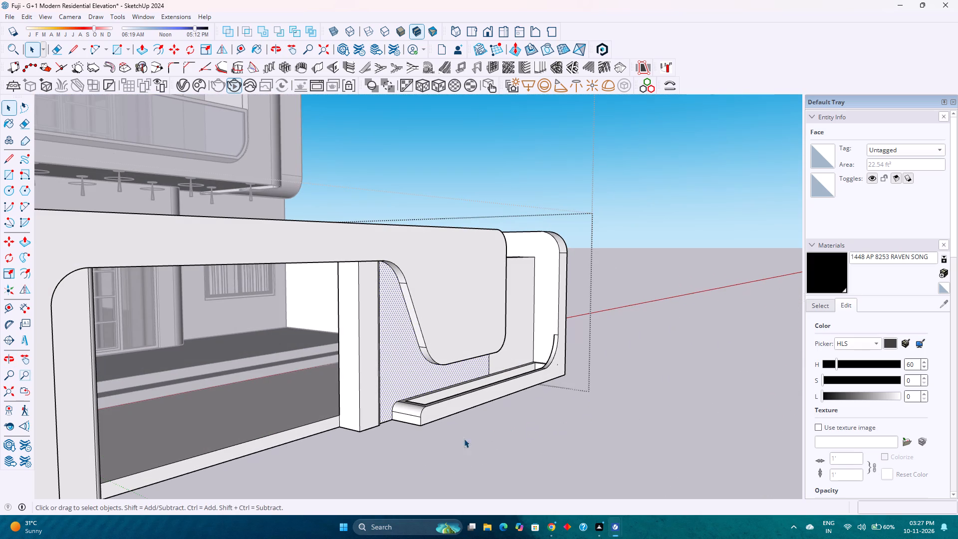
{"action": "key", "text": "m"}
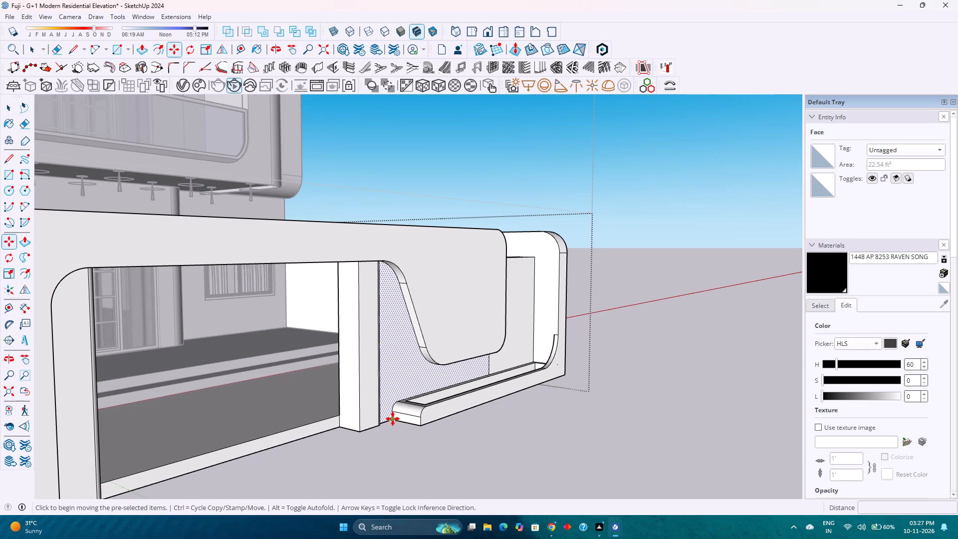
{"action": "left_click", "coordinate": [393, 419]}
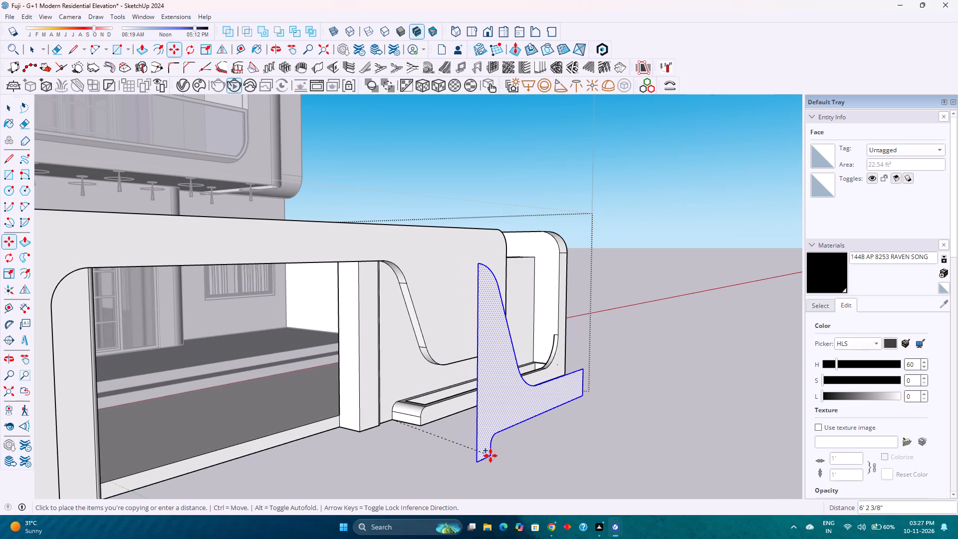
{"action": "key", "text": "Right"}
{"action": "key", "text": "Left"}
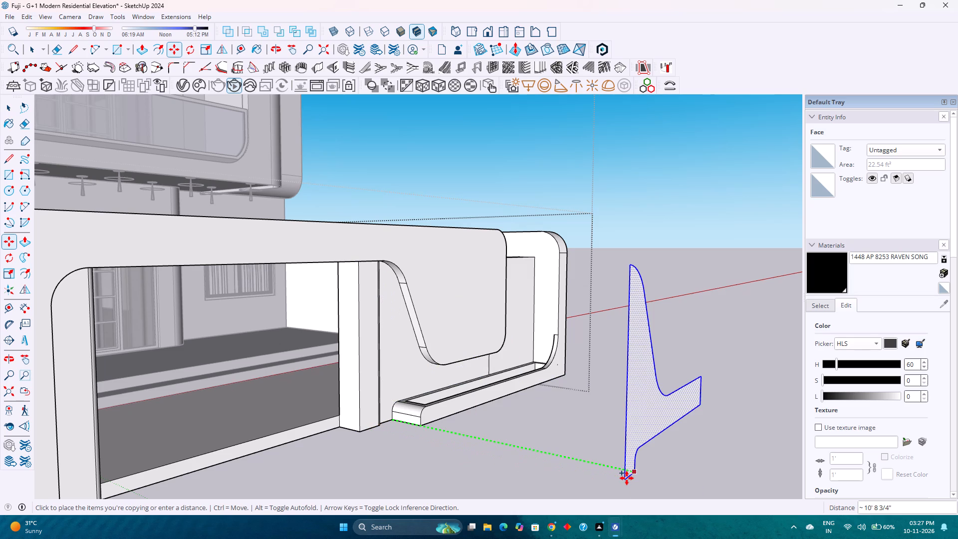
{"action": "type", "text": "5'"}
{"action": "key", "text": "Return"}
Group the copied face with its edges and open the new group for editing.
{"action": "right_click", "coordinate": [512, 392]}
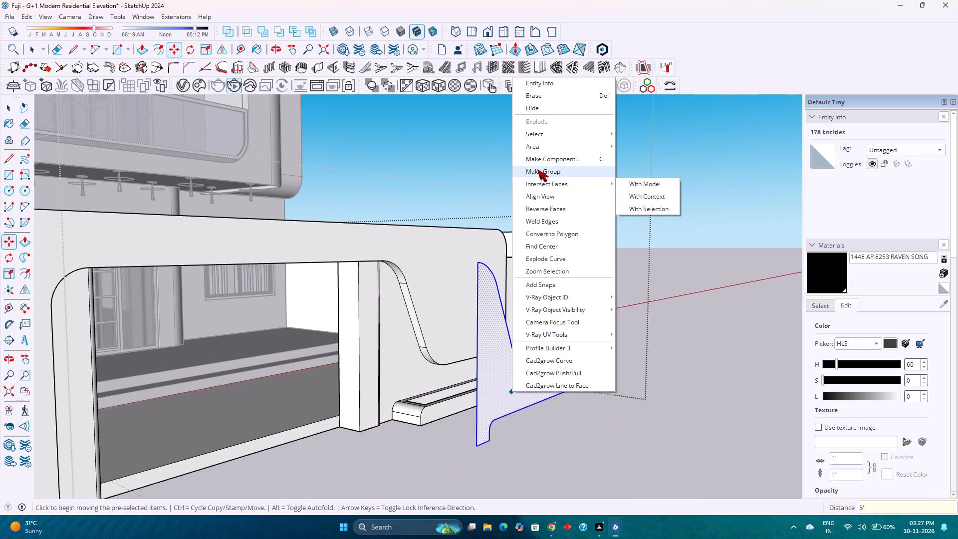
{"action": "left_click", "coordinate": [537, 169]}
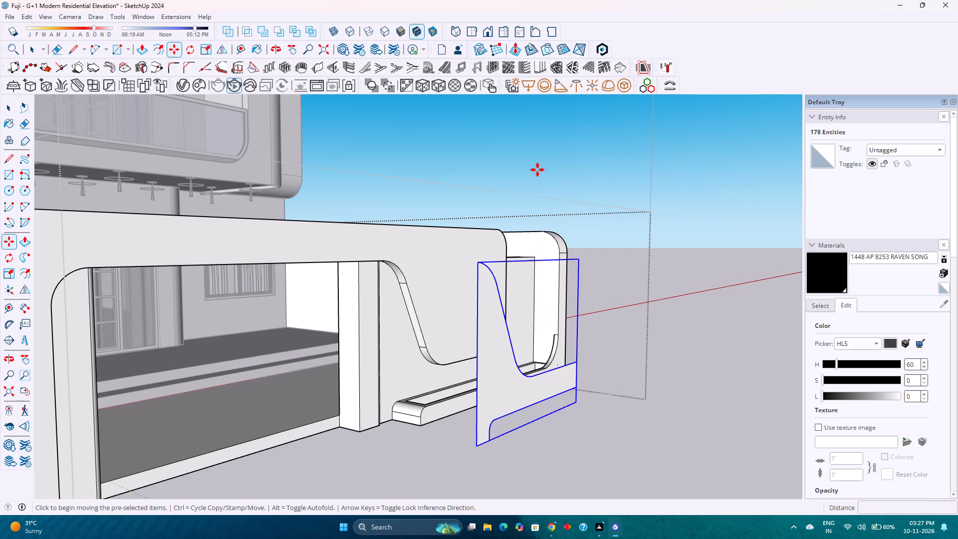
{"action": "key", "text": "space"}
{"action": "double_click", "coordinate": [496, 380]}
{"action": "scroll", "coordinate": [496, 380], "scroll_direction": "up", "scroll_amount": 4}
{"action": "middle_click_drag", "start_coordinate": [509, 383], "coordinate": [456, 410]}
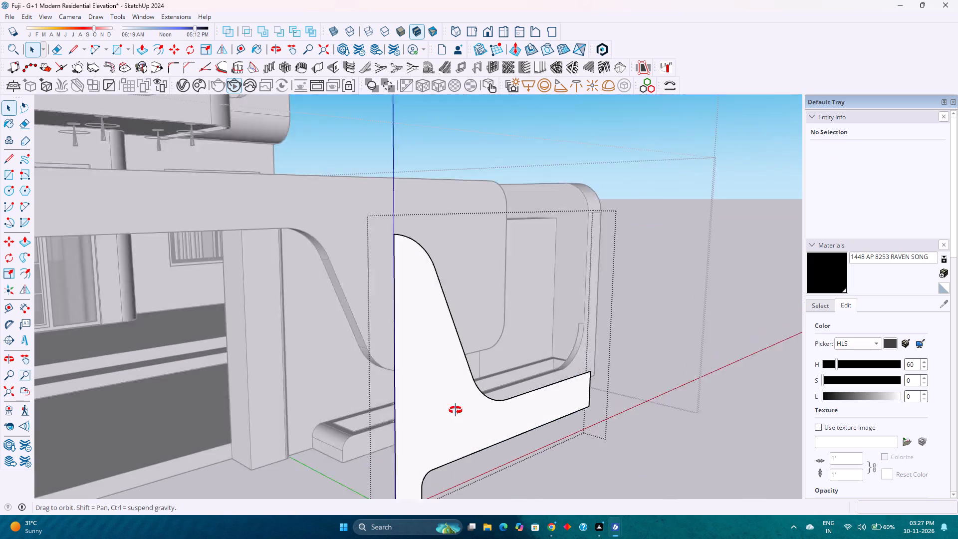
{"action": "middle_click_drag", "start_coordinate": [456, 410], "coordinate": [453, 414]}
{"action": "middle_click", "coordinate": [453, 415]}
{"action": "scroll", "coordinate": [453, 415], "scroll_direction": "down", "scroll_amount": 6}
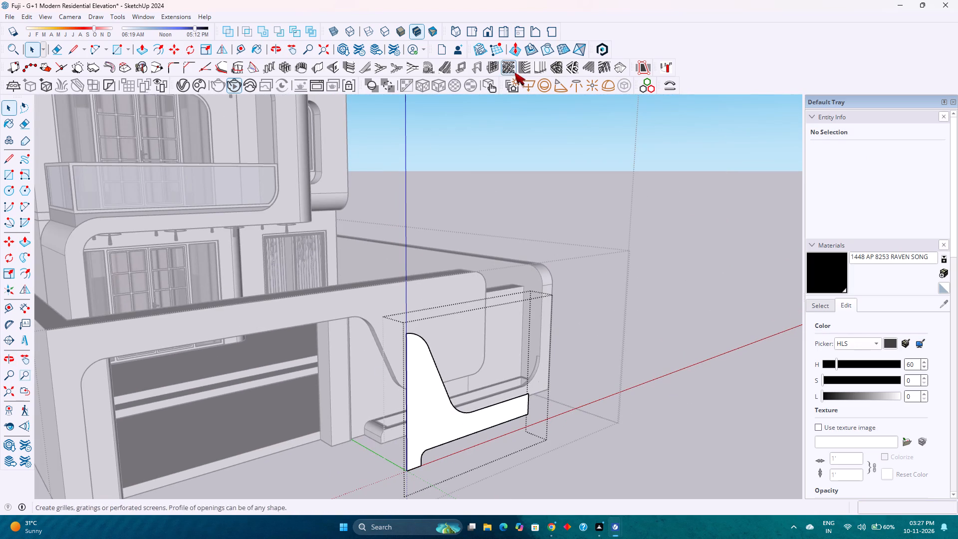
Create vertical louvres on the copied face with depth 0.25, thickness 1.5", spacing 2" and angle 0, located at the front.
{"action": "left_click", "coordinate": [537, 67]}
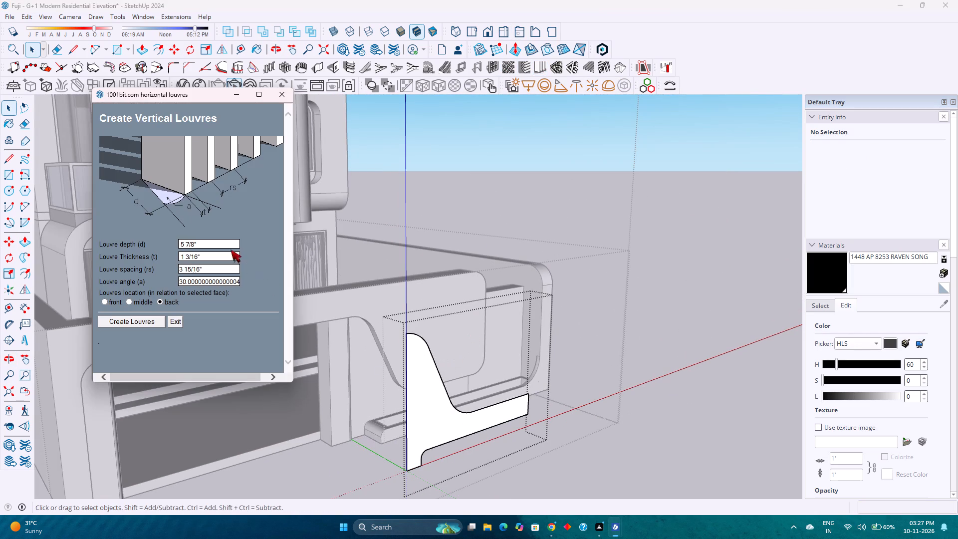
{"action": "left_click_drag", "start_coordinate": [220, 247], "coordinate": [126, 250]}
{"action": "type", "text": "0.25"}
{"action": "key", "text": "Return"}
{"action": "left_click", "coordinate": [210, 259]}
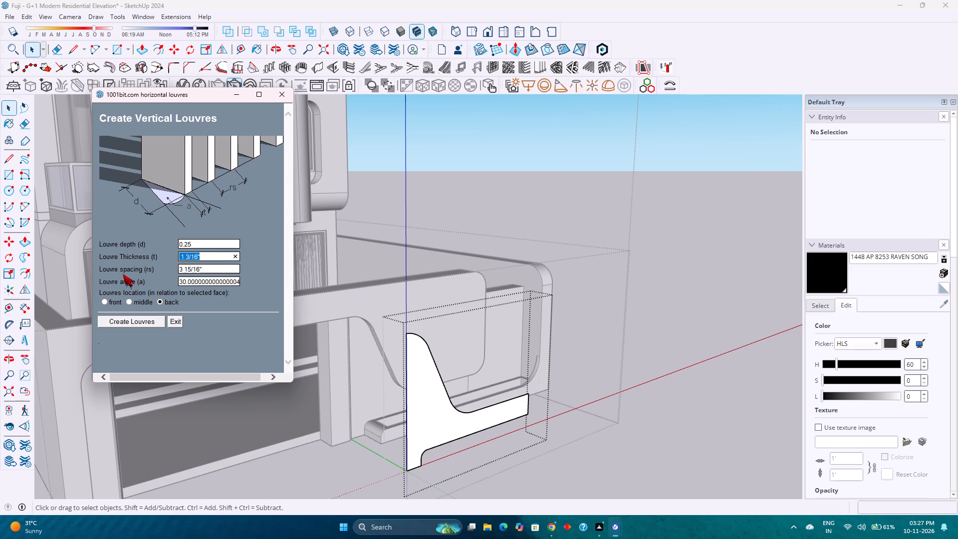
{"action": "type", "text": "1.5\""}
{"action": "key", "text": "Return"}
{"action": "left_click", "coordinate": [224, 267]}
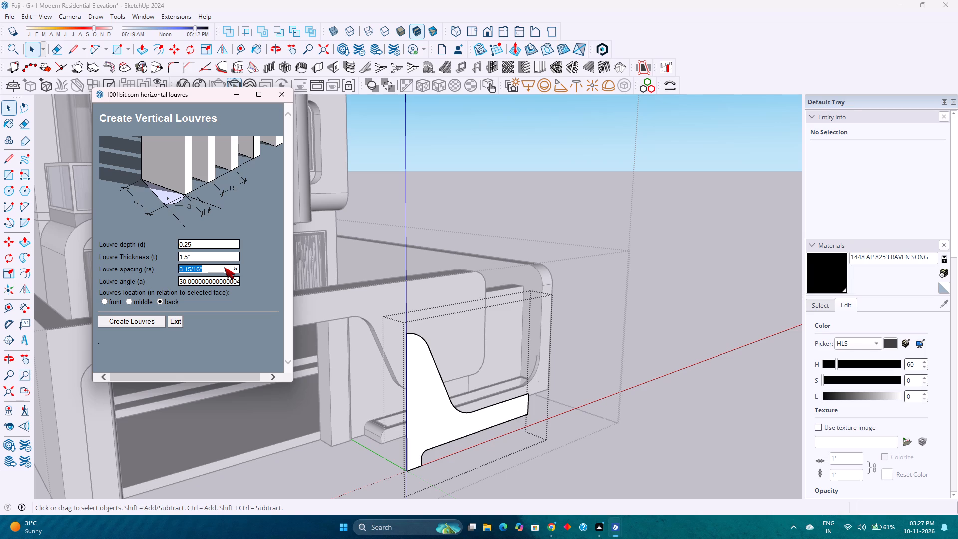
{"action": "key", "text": "2"}
{"action": "key", "text": "shift+quotedbl"}
{"action": "key", "text": "Return"}
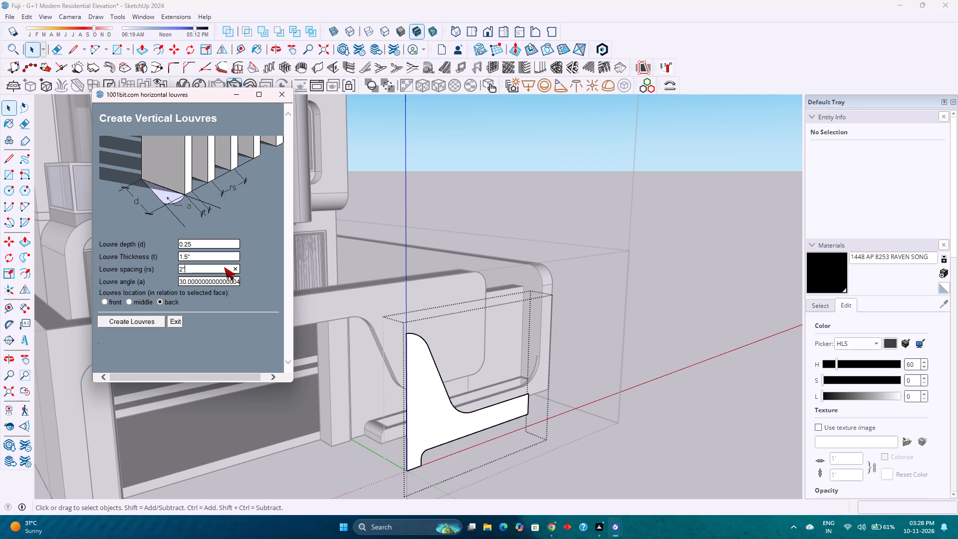
{"action": "left_click", "coordinate": [219, 277]}
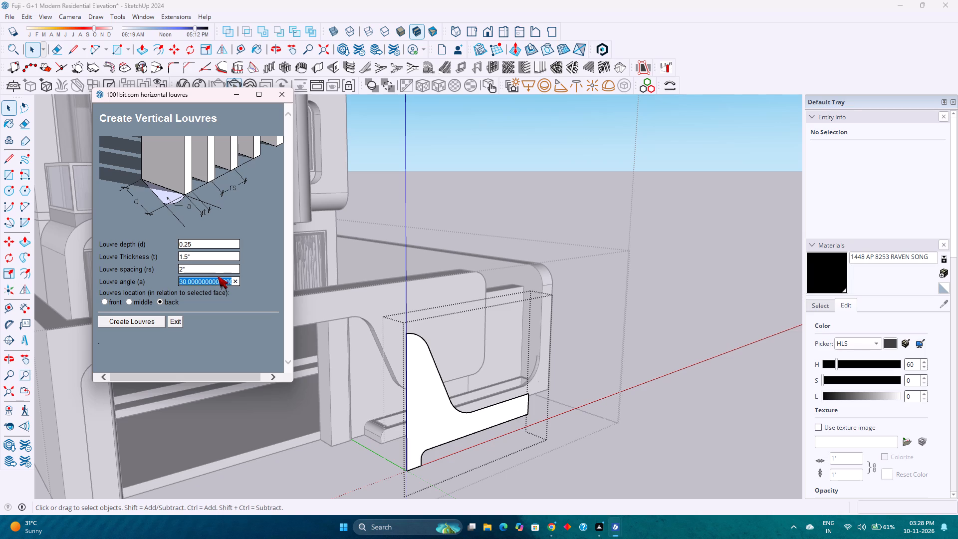
{"action": "key", "text": "0"}
{"action": "key", "text": "Return"}
{"action": "left_click", "coordinate": [104, 303]}
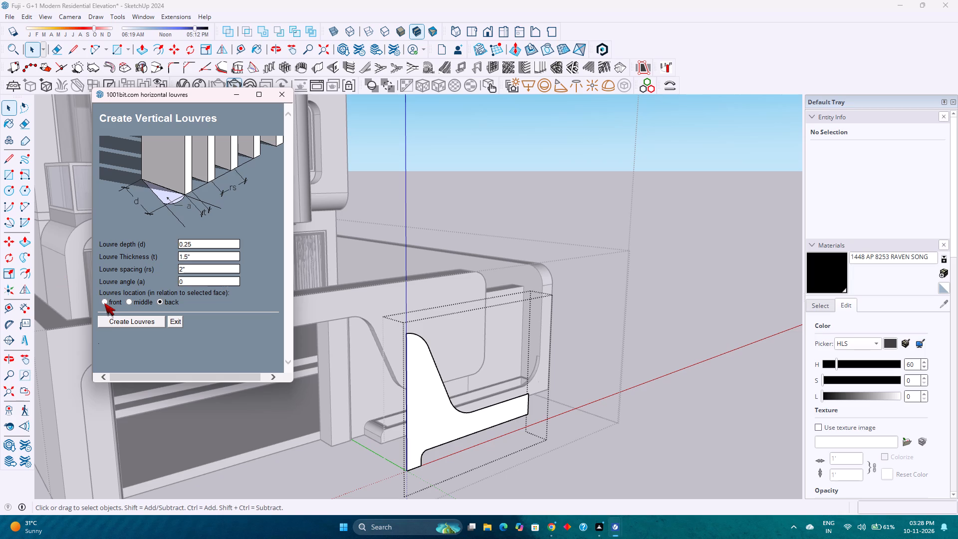
{"action": "left_click", "coordinate": [117, 321]}
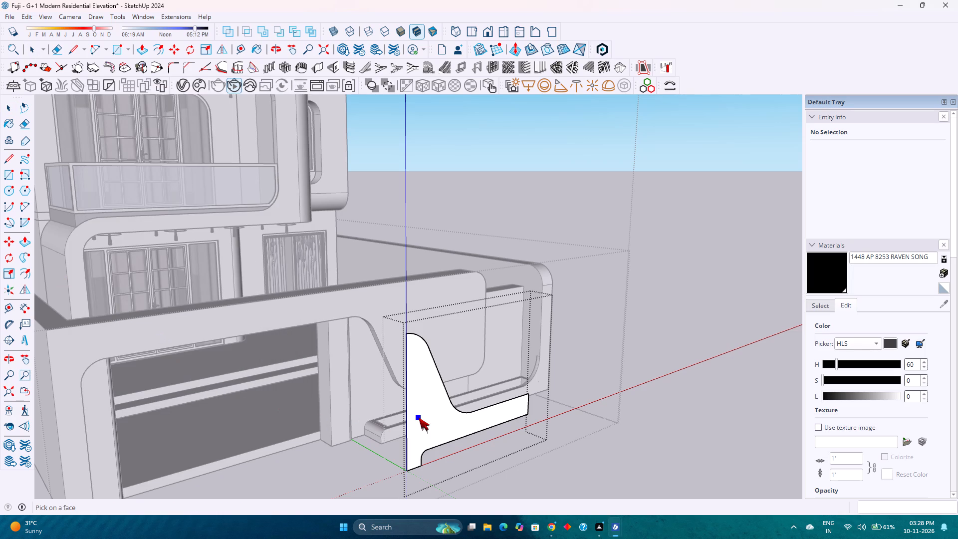
{"action": "left_click", "coordinate": [419, 418]}
Examine the vertical louvres on the copied face against the front boundary wall from several angles.
{"action": "scroll", "coordinate": [432, 407], "scroll_direction": "down", "scroll_amount": 2}
{"action": "scroll", "coordinate": [432, 407], "scroll_direction": "up", "scroll_amount": 3}
{"action": "scroll", "coordinate": [432, 407], "scroll_direction": "down", "scroll_amount": 2}
{"action": "scroll", "coordinate": [432, 407], "scroll_direction": "up", "scroll_amount": 3}
{"action": "scroll", "coordinate": [432, 407], "scroll_direction": "down", "scroll_amount": 4}
{"action": "scroll", "coordinate": [432, 407], "scroll_direction": "up", "scroll_amount": 4}
{"action": "scroll", "coordinate": [432, 407], "scroll_direction": "down", "scroll_amount": 4}
{"action": "scroll", "coordinate": [432, 407], "scroll_direction": "up", "scroll_amount": 4}
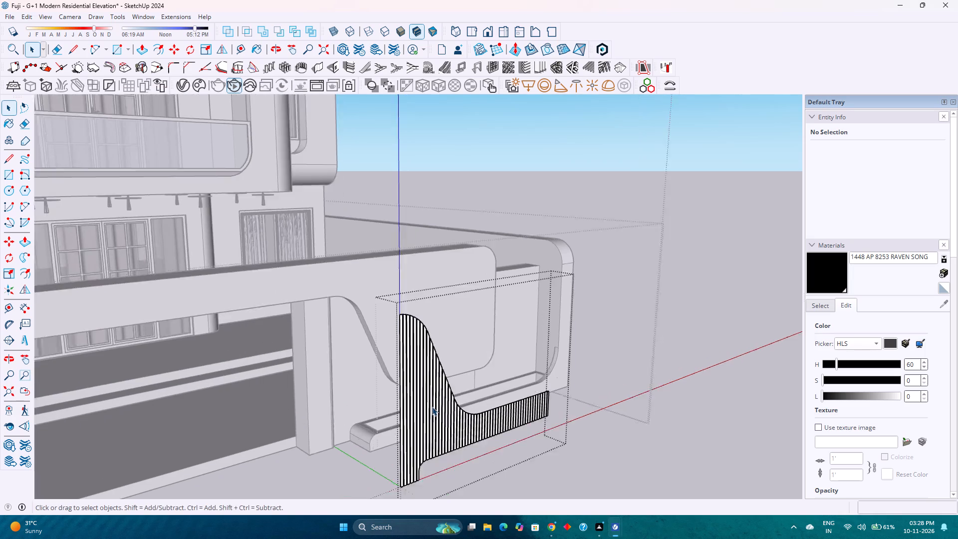
{"action": "scroll", "coordinate": [432, 407], "scroll_direction": "down", "scroll_amount": 4}
{"action": "scroll", "coordinate": [432, 407], "scroll_direction": "up", "scroll_amount": 4}
{"action": "scroll", "coordinate": [432, 407], "scroll_direction": "down", "scroll_amount": 4}
{"action": "scroll", "coordinate": [432, 407], "scroll_direction": "up", "scroll_amount": 4}
{"action": "scroll", "coordinate": [432, 407], "scroll_direction": "down", "scroll_amount": 4}
{"action": "scroll", "coordinate": [432, 407], "scroll_direction": "up", "scroll_amount": 11}
{"action": "scroll", "coordinate": [432, 407], "scroll_direction": "down", "scroll_amount": 3}
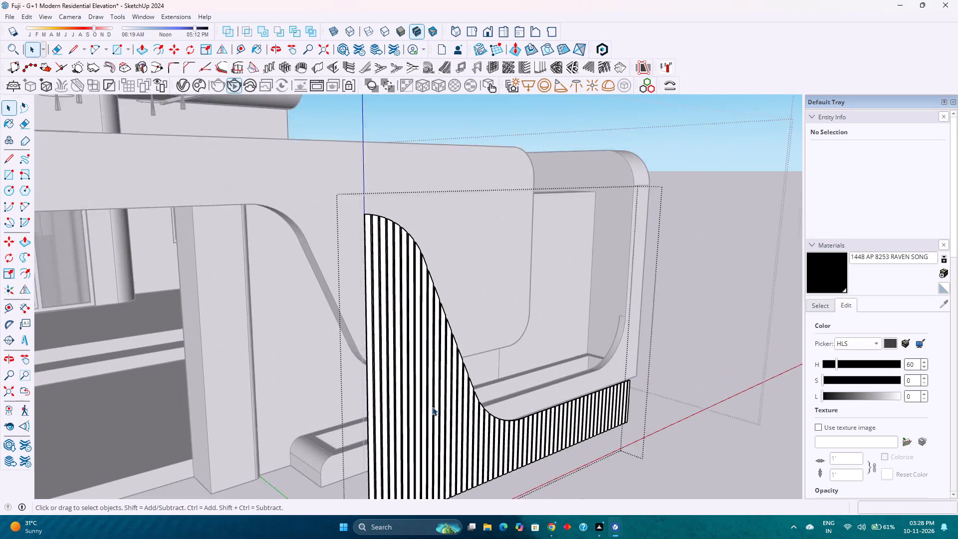
{"action": "scroll", "coordinate": [432, 407], "scroll_direction": "down", "scroll_amount": 4}
{"action": "scroll", "coordinate": [457, 378], "scroll_direction": "up", "scroll_amount": 4}
{"action": "middle_click_drag", "start_coordinate": [457, 377], "coordinate": [330, 398]}
{"action": "middle_click", "coordinate": [330, 398]}
{"action": "scroll", "coordinate": [330, 398], "scroll_direction": "down", "scroll_amount": 4}
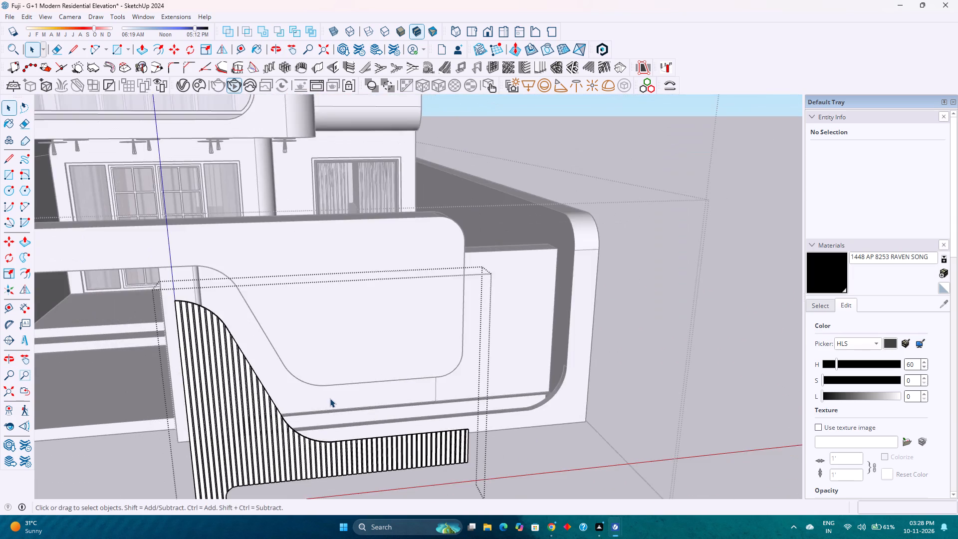
{"action": "scroll", "coordinate": [330, 398], "scroll_direction": "down", "scroll_amount": 3}
{"action": "middle_click_drag", "start_coordinate": [489, 422], "coordinate": [181, 367]}
{"action": "middle_click", "coordinate": [181, 367]}
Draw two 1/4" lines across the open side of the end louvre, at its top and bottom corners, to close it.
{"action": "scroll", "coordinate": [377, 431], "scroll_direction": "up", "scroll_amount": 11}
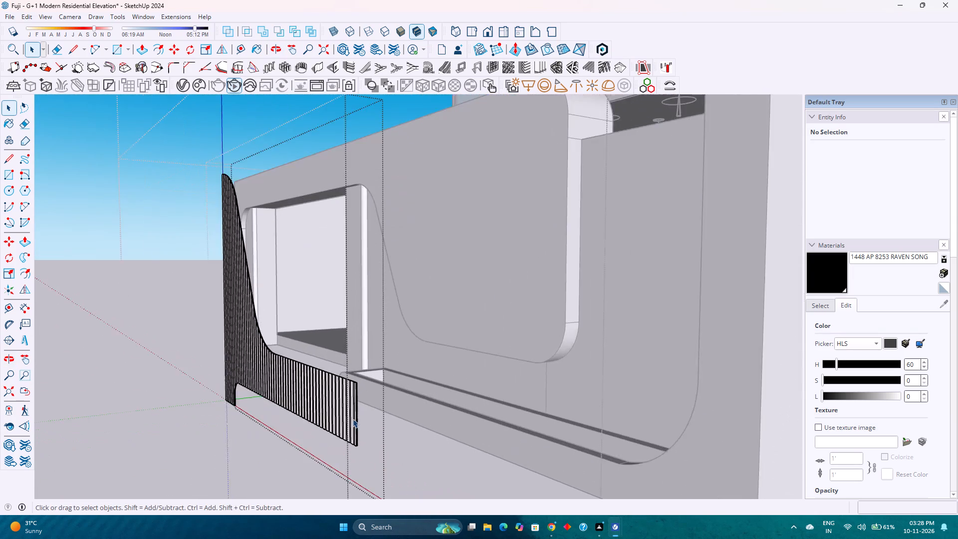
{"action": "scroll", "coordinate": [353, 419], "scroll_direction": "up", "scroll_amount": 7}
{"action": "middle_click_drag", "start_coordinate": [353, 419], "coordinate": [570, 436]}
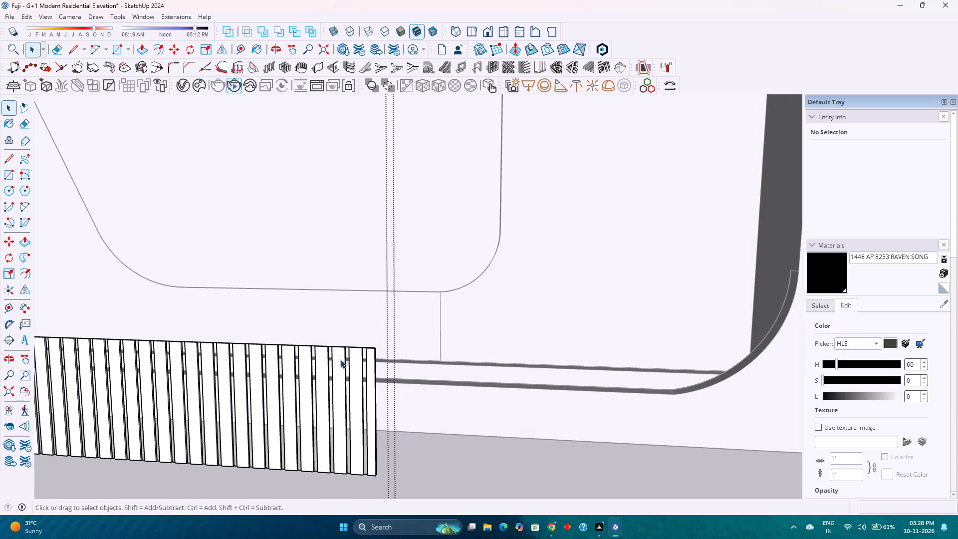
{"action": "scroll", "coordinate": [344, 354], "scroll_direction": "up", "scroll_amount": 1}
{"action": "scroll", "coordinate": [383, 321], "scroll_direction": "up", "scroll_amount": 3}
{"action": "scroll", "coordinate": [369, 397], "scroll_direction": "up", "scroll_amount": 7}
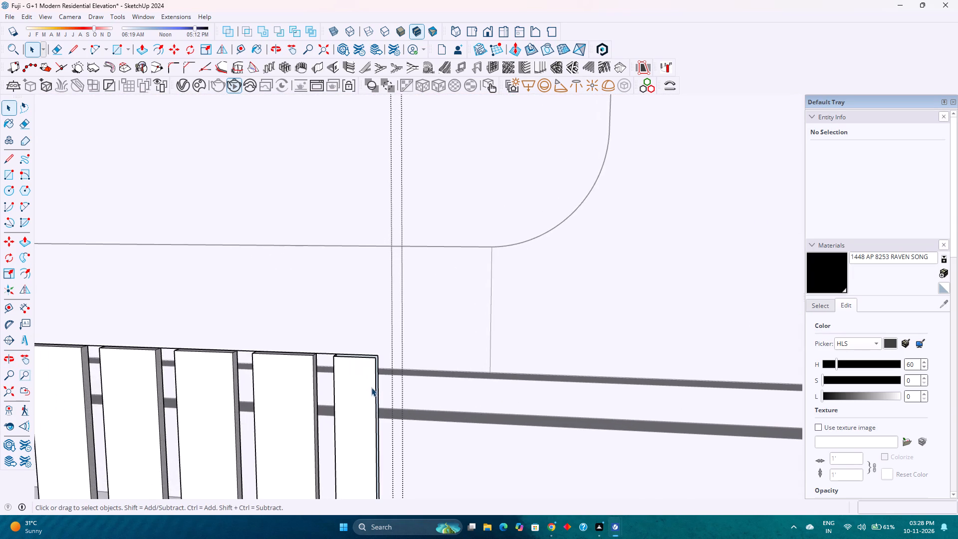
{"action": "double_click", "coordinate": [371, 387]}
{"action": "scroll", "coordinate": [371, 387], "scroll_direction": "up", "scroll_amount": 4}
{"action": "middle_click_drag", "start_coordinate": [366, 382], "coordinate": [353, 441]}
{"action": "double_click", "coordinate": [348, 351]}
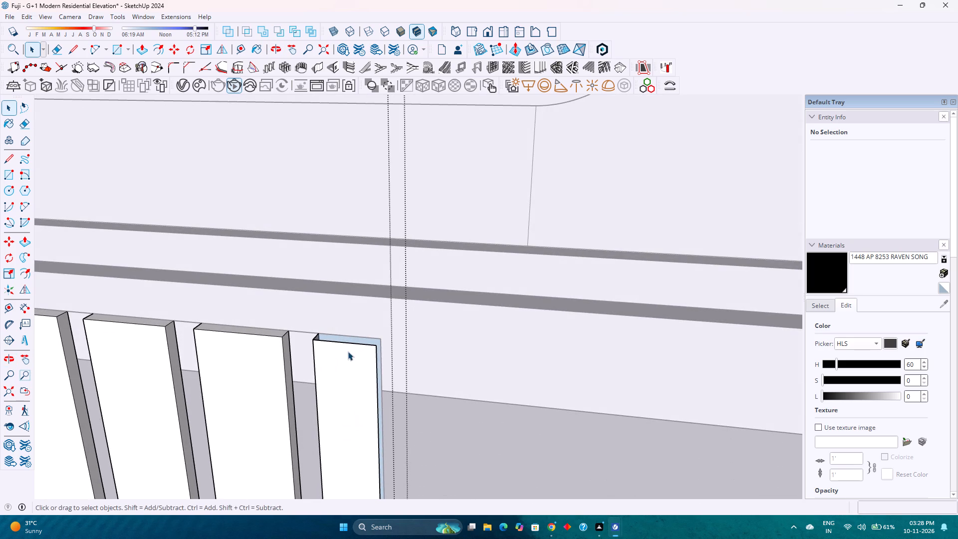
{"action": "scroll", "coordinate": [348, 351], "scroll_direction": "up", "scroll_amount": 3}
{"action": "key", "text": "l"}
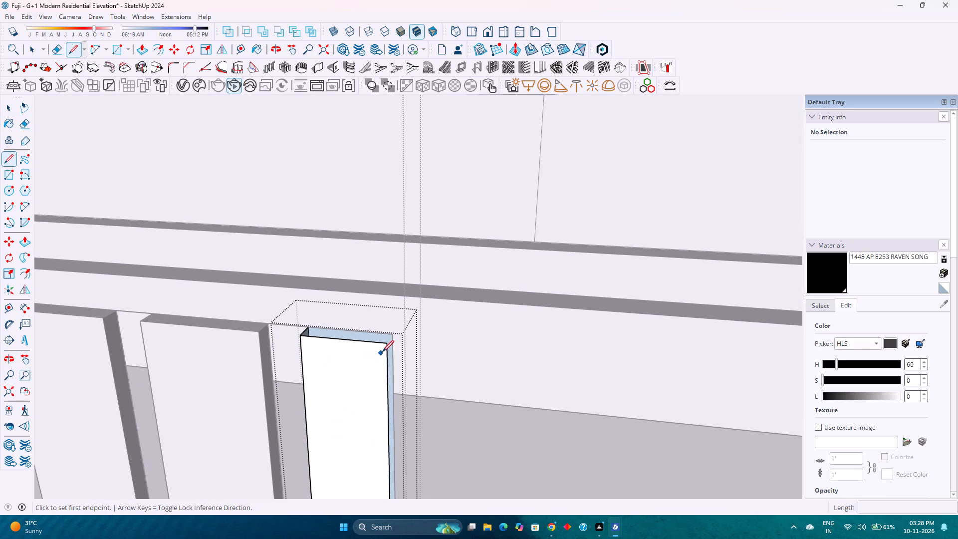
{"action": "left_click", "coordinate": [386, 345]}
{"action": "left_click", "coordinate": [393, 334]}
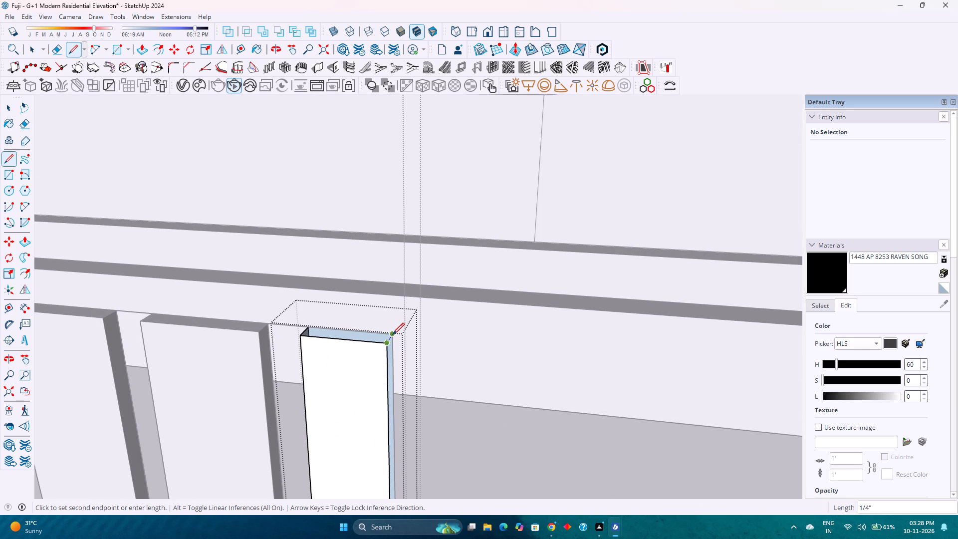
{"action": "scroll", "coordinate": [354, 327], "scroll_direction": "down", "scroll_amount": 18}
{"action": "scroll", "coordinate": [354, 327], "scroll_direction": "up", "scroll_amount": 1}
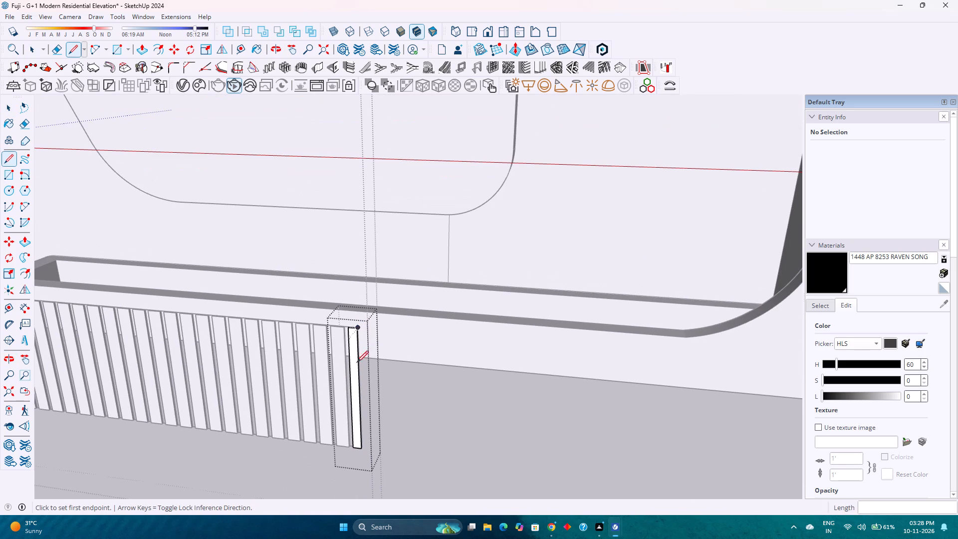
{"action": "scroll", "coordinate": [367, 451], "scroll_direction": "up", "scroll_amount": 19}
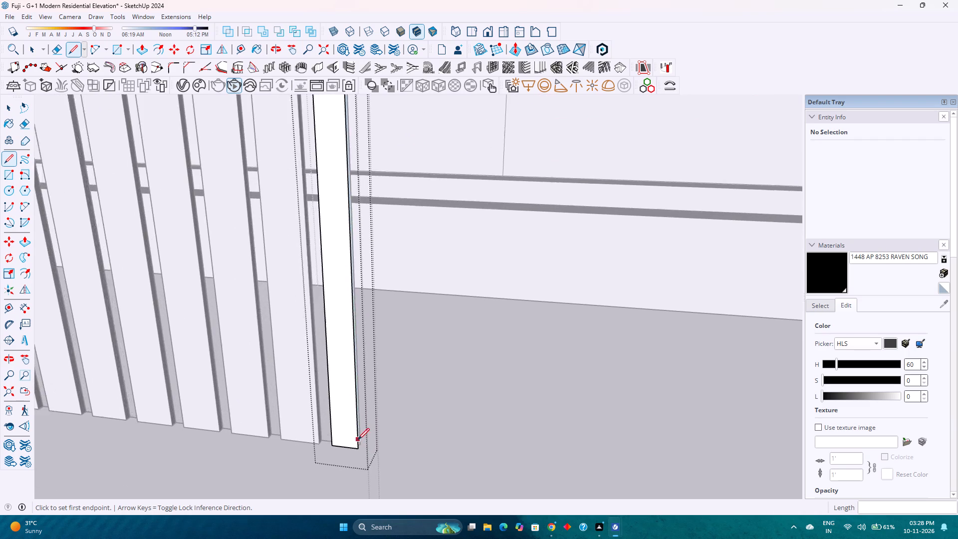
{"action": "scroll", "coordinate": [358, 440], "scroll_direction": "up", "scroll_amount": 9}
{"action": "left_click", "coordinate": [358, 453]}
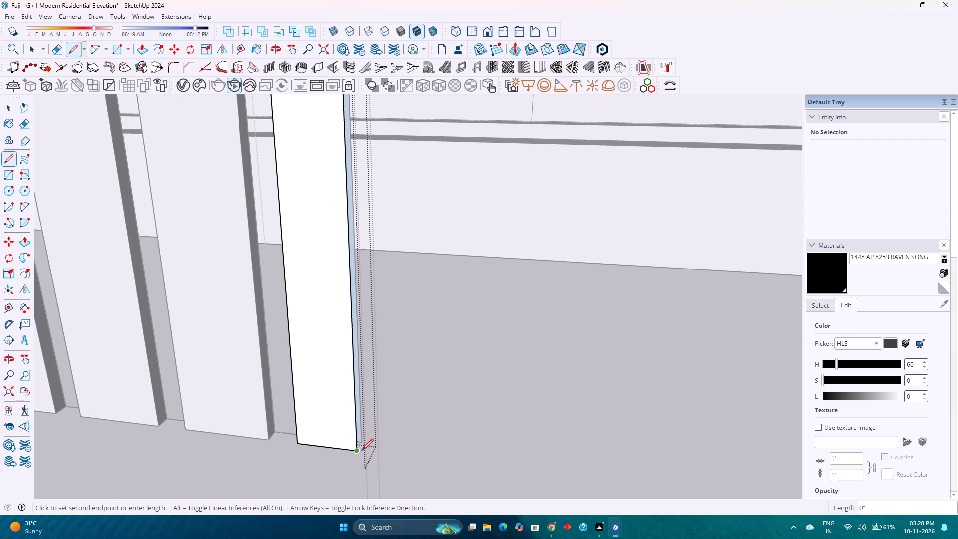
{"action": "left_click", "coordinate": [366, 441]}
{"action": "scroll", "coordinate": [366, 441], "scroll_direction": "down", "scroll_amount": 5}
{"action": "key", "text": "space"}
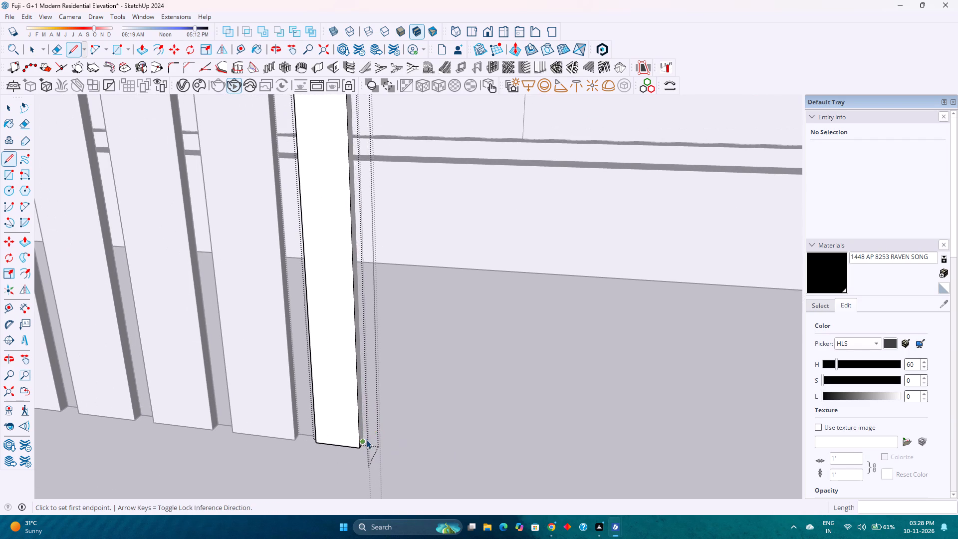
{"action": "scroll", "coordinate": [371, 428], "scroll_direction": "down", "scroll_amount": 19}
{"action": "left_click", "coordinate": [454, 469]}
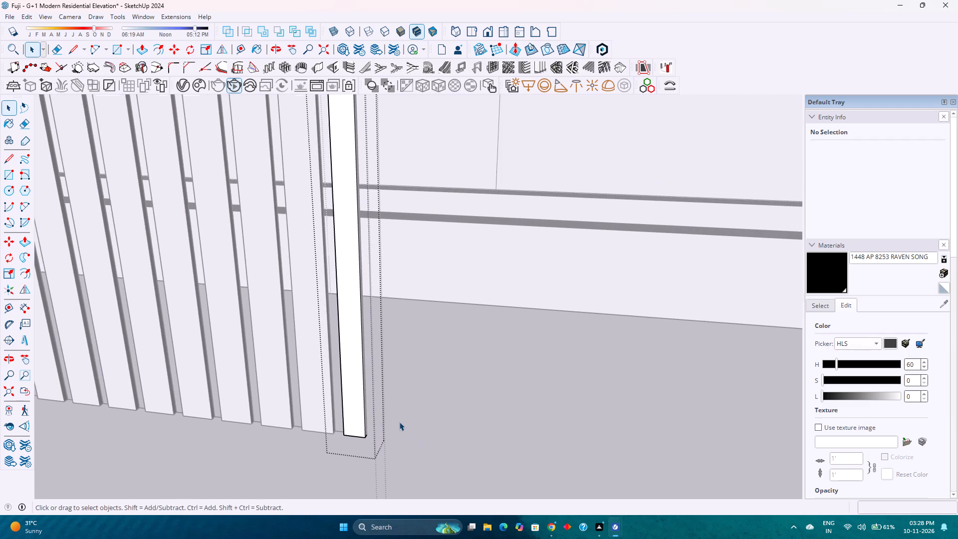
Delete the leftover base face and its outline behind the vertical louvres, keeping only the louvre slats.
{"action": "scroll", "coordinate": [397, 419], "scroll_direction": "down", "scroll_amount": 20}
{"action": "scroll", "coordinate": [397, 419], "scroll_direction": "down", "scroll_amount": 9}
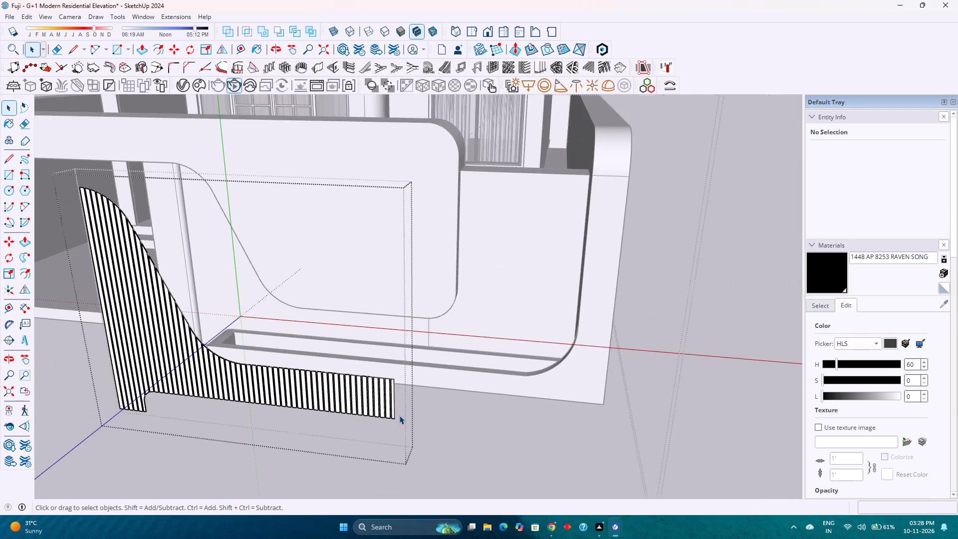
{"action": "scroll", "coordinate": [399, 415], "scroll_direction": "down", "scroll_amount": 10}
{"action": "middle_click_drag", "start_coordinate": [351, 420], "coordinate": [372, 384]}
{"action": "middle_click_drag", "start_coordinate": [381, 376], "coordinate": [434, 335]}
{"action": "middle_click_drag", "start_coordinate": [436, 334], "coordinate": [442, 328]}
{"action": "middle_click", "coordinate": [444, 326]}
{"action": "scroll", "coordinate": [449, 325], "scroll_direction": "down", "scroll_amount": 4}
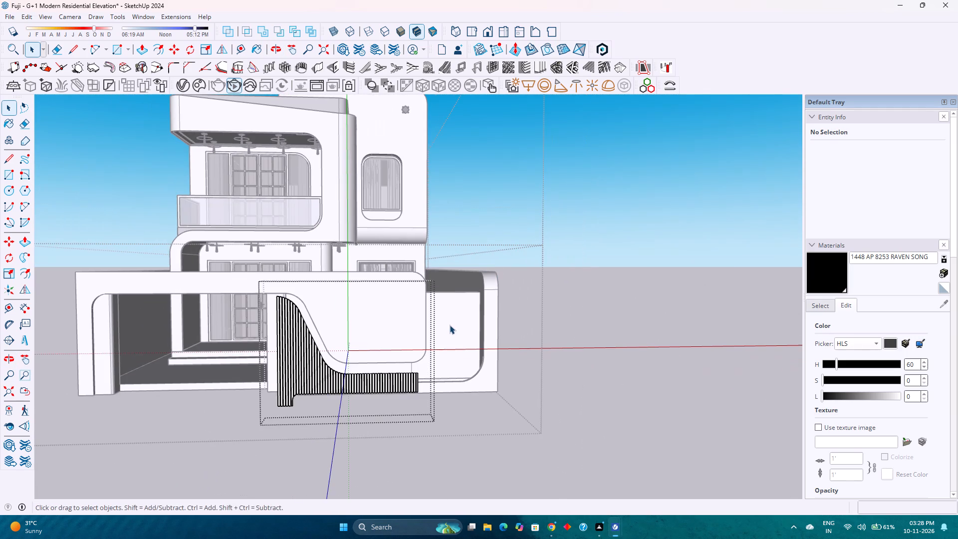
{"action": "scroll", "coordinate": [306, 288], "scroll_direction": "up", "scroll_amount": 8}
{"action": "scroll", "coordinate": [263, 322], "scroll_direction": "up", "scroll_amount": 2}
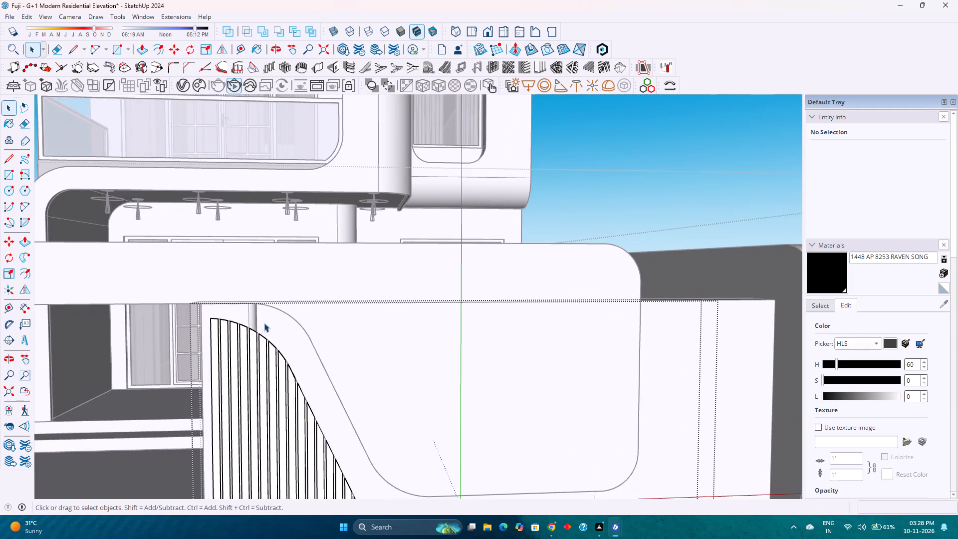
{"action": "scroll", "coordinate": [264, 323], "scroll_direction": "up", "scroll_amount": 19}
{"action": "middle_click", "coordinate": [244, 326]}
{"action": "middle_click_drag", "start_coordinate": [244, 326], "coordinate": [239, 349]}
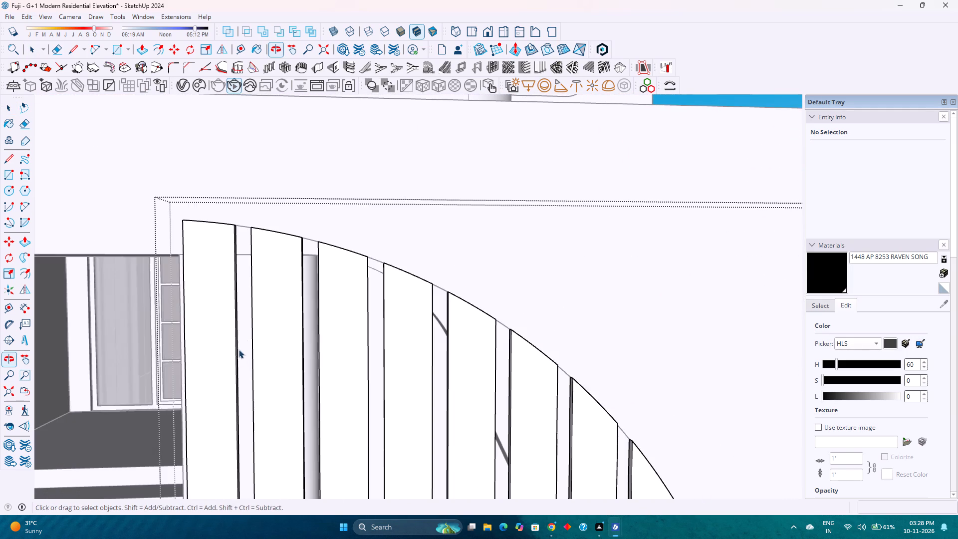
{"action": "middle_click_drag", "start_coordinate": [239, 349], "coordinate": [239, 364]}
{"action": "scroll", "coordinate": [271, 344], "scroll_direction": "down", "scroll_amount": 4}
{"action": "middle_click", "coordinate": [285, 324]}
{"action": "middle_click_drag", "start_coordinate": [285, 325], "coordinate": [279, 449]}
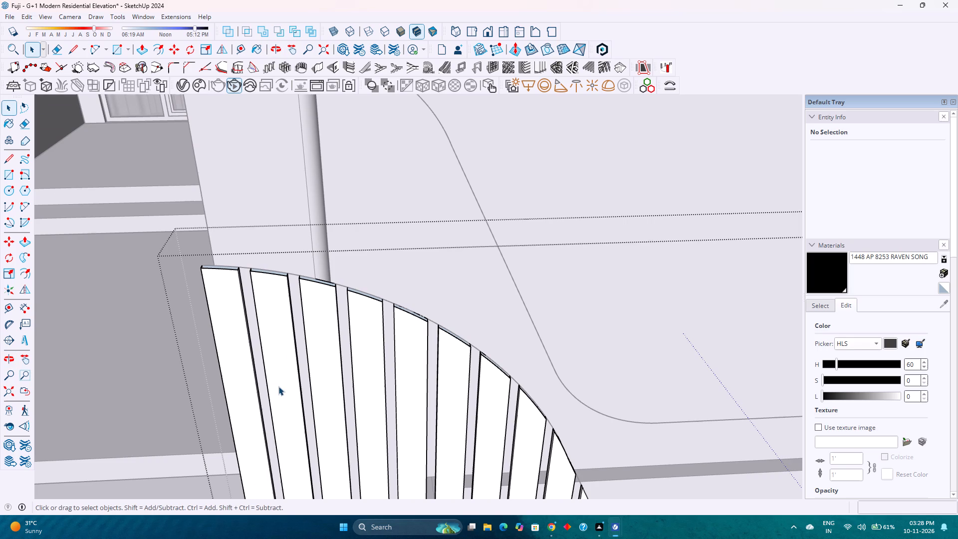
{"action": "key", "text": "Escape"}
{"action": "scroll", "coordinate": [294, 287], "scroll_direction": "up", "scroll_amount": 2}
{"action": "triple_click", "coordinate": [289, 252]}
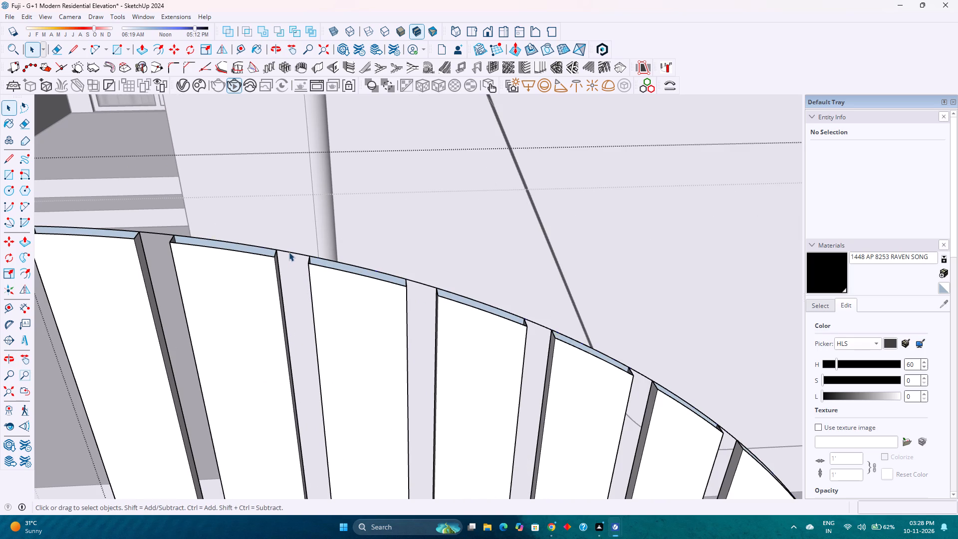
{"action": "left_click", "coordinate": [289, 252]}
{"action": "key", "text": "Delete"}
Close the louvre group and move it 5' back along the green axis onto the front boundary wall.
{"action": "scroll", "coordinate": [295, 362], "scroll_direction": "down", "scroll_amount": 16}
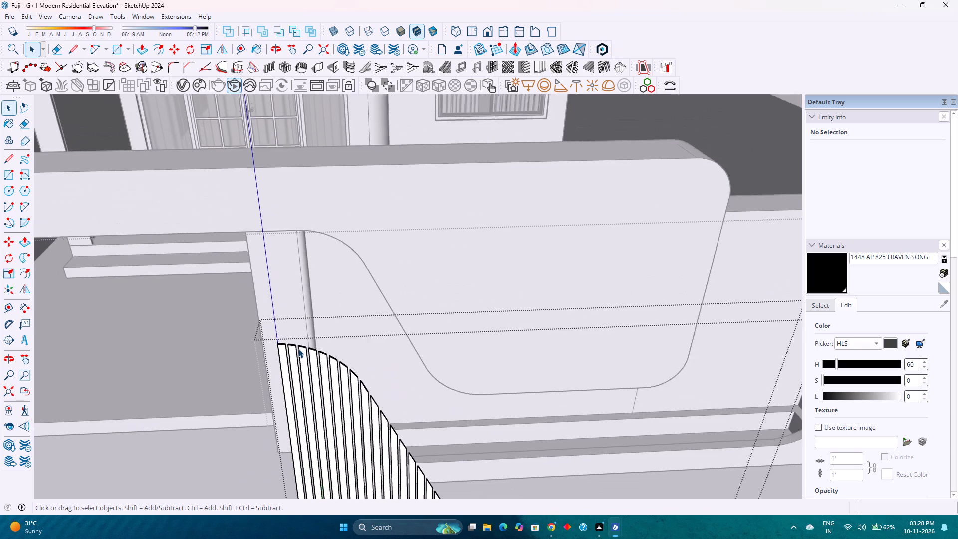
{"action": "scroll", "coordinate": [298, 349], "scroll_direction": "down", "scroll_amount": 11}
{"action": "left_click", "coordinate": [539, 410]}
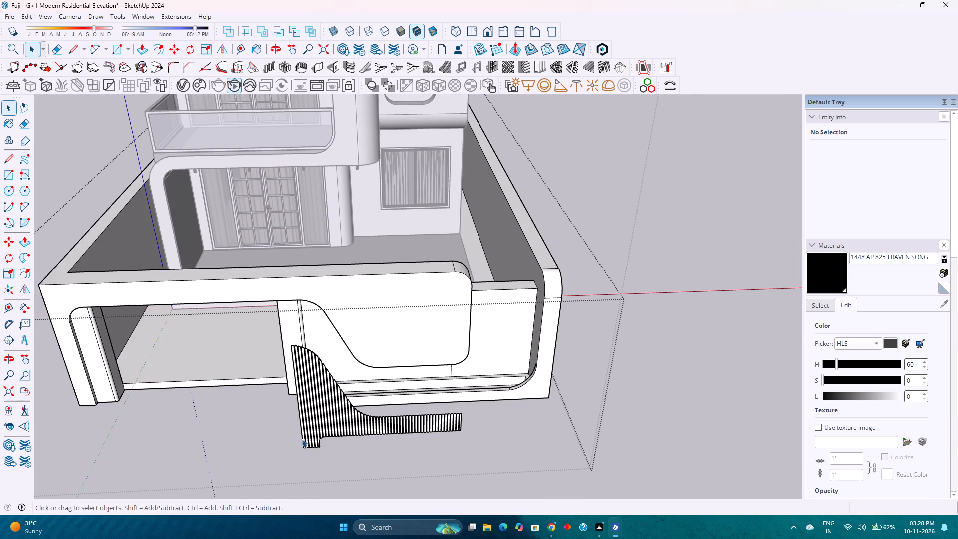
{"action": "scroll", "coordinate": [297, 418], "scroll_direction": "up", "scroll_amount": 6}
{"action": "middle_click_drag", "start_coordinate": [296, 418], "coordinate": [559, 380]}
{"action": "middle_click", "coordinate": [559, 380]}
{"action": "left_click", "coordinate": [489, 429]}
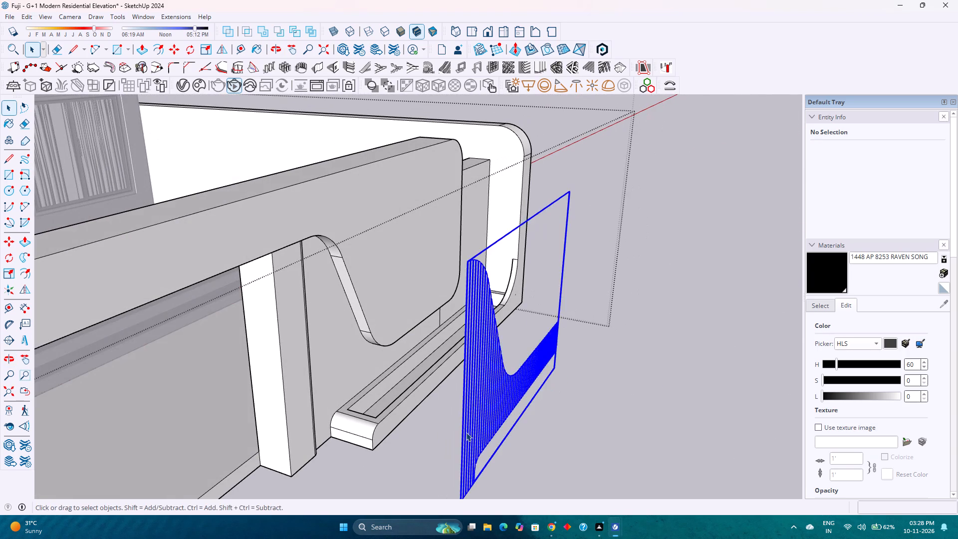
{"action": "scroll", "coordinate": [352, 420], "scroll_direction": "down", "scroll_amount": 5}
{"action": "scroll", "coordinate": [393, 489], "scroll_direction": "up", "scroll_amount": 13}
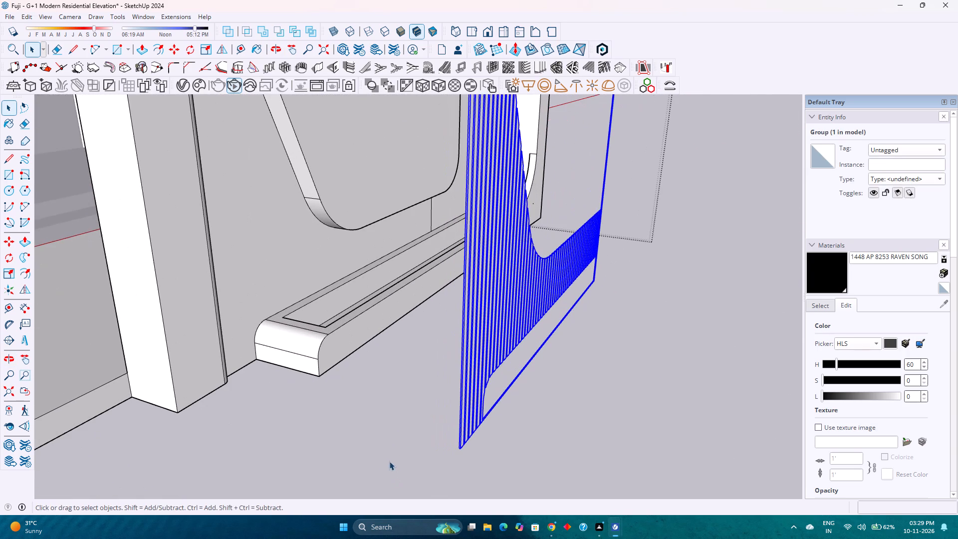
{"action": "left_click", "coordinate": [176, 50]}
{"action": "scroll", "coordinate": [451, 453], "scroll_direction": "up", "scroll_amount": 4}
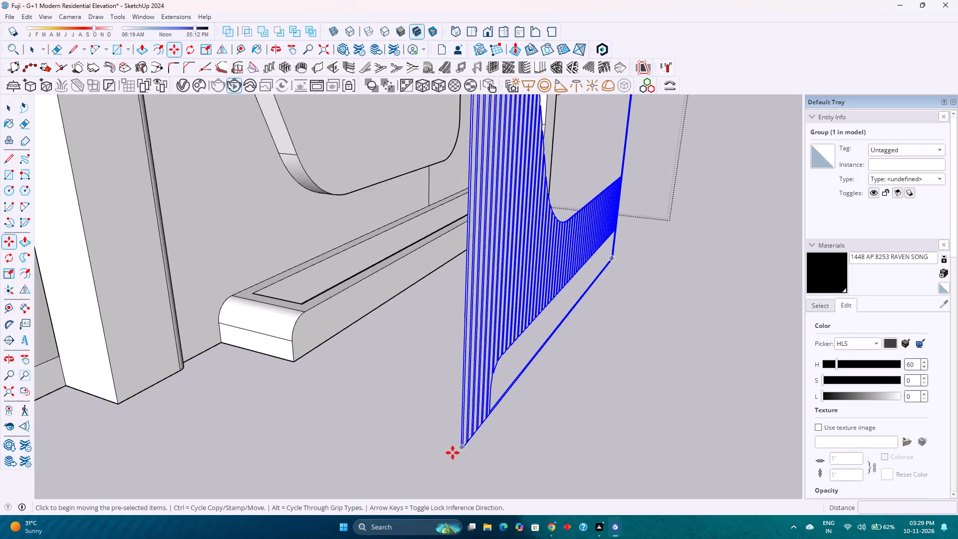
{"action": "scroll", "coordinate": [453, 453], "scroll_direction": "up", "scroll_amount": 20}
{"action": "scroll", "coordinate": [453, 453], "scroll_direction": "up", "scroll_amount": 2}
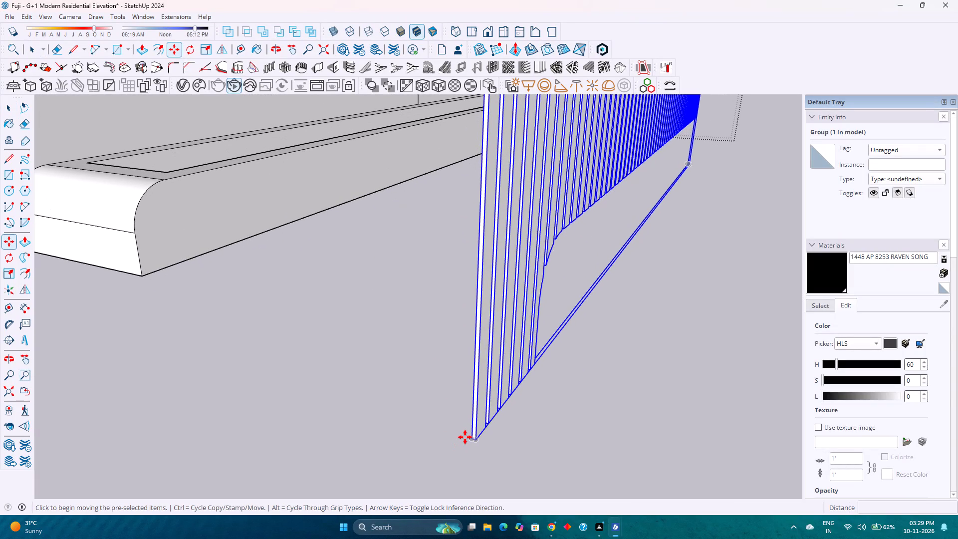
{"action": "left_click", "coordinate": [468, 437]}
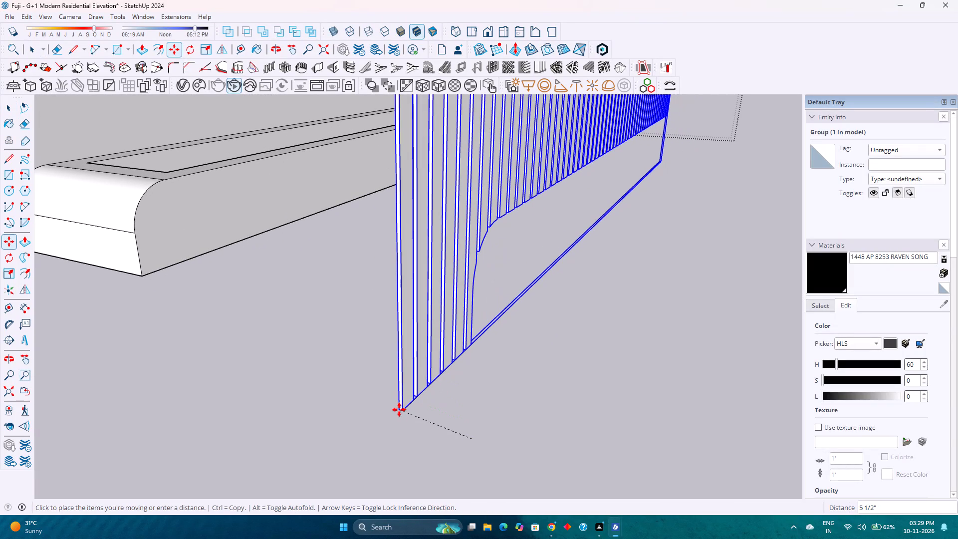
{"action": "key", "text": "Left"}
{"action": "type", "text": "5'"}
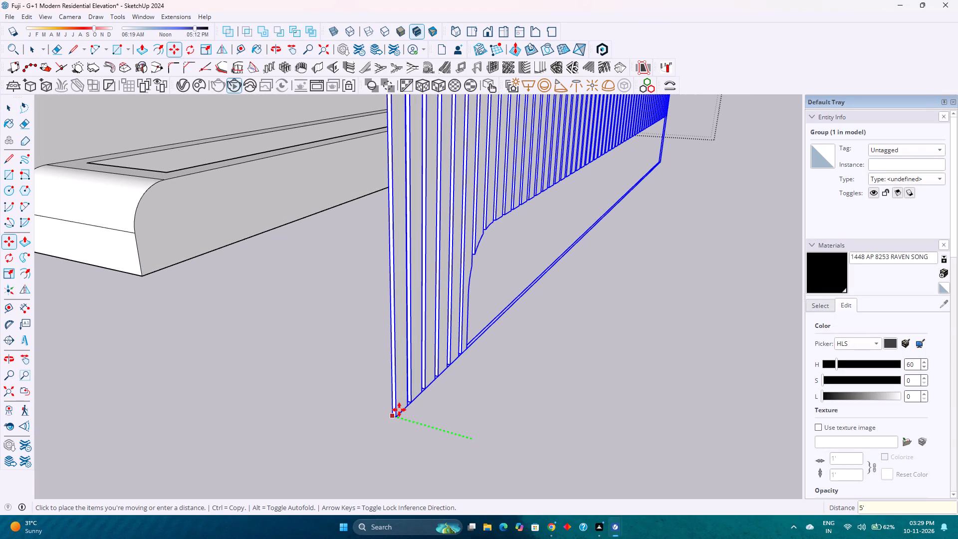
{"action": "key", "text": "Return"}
Examine how the louvres sit on the boundary wall below the curved band and above the planter ledge.
{"action": "scroll", "coordinate": [265, 202], "scroll_direction": "down", "scroll_amount": 2}
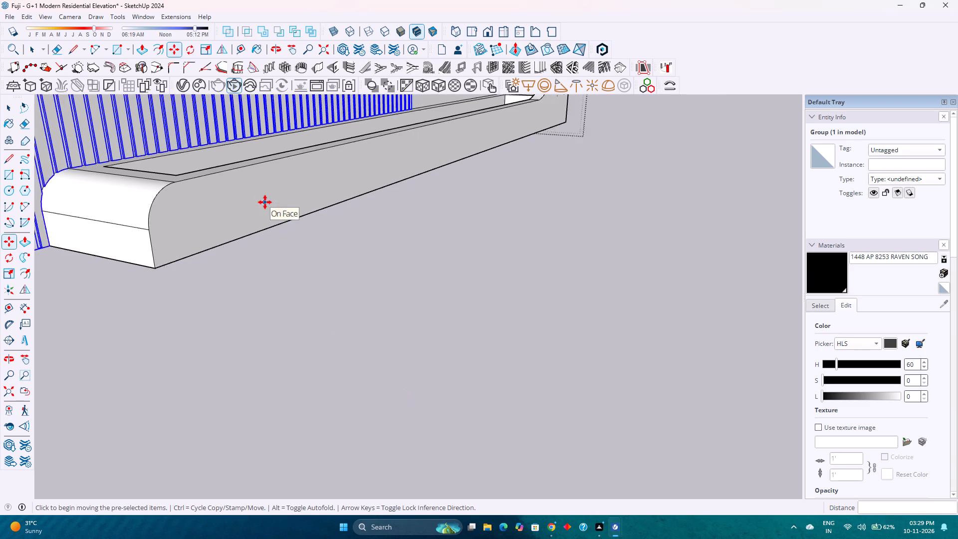
{"action": "scroll", "coordinate": [265, 202], "scroll_direction": "down", "scroll_amount": 6}
{"action": "middle_click_drag", "start_coordinate": [317, 210], "coordinate": [188, 250]}
{"action": "middle_click", "coordinate": [188, 250]}
{"action": "scroll", "coordinate": [188, 250], "scroll_direction": "down", "scroll_amount": 8}
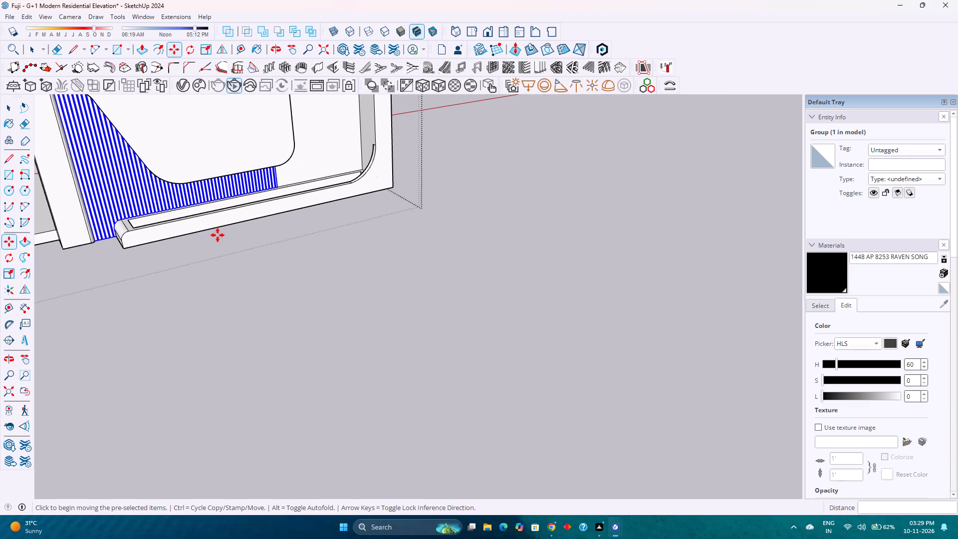
{"action": "key", "text": "space"}
{"action": "middle_click_drag", "start_coordinate": [230, 233], "coordinate": [395, 316], "text": "shift"}
{"action": "middle_click_drag", "start_coordinate": [460, 286], "coordinate": [269, 295]}
{"action": "scroll", "coordinate": [395, 238], "scroll_direction": "up", "scroll_amount": 5}
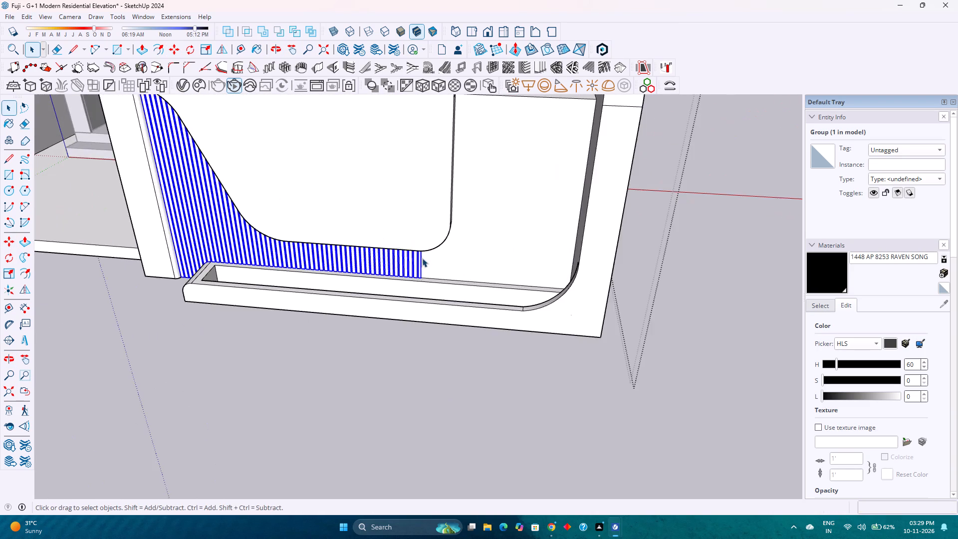
{"action": "scroll", "coordinate": [422, 258], "scroll_direction": "up", "scroll_amount": 6}
{"action": "left_click", "coordinate": [358, 447]}
{"action": "middle_click", "coordinate": [410, 359]}
{"action": "middle_click_drag", "start_coordinate": [410, 360], "coordinate": [397, 360]}
{"action": "middle_click_drag", "start_coordinate": [392, 360], "coordinate": [354, 352]}
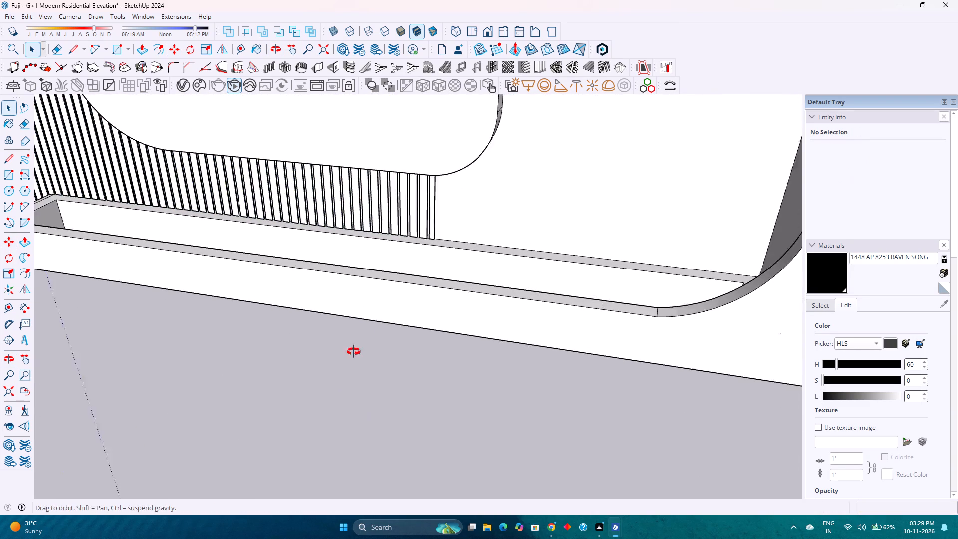
{"action": "middle_click_drag", "start_coordinate": [354, 352], "coordinate": [331, 336]}
{"action": "middle_click", "coordinate": [331, 336]}
{"action": "scroll", "coordinate": [331, 336], "scroll_direction": "down", "scroll_amount": 6}
{"action": "middle_click_drag", "start_coordinate": [349, 294], "coordinate": [318, 385], "text": "shift"}
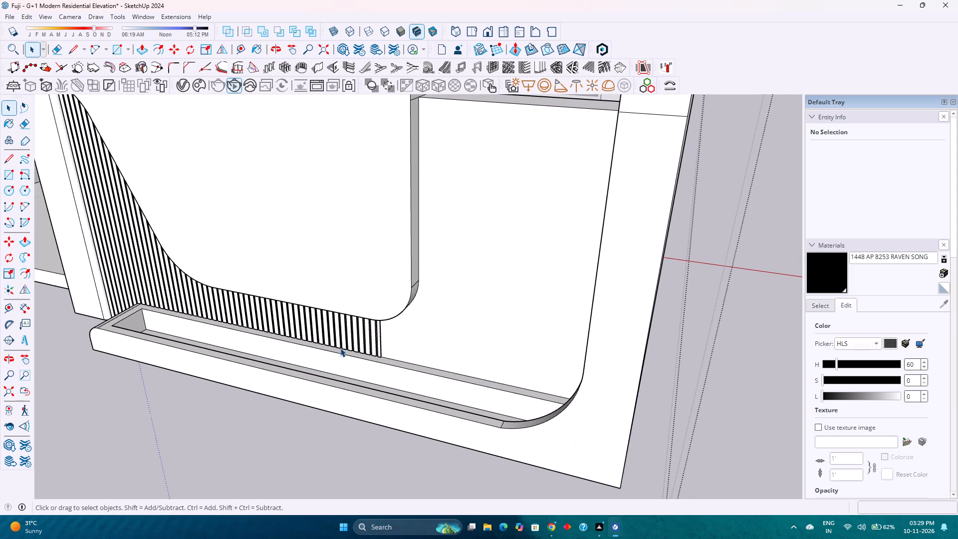
{"action": "middle_click_drag", "start_coordinate": [371, 326], "coordinate": [444, 265]}
{"action": "middle_click", "coordinate": [444, 265]}
{"action": "scroll", "coordinate": [378, 314], "scroll_direction": "down", "scroll_amount": 2}
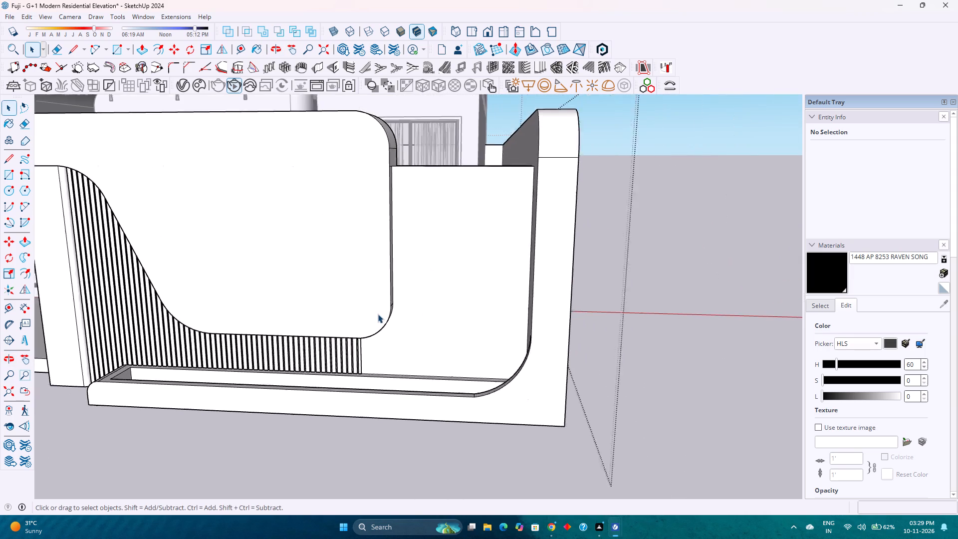
{"action": "scroll", "coordinate": [378, 314], "scroll_direction": "down", "scroll_amount": 2}
Undo the louvre move, edits and creation, along with the grouping and copying of the wall face, leaving the divided wall face.
{"action": "key", "text": "ctrl+z"}
{"action": "key", "text": "ctrl+z"}
{"action": "key", "text": "ctrl+z"}
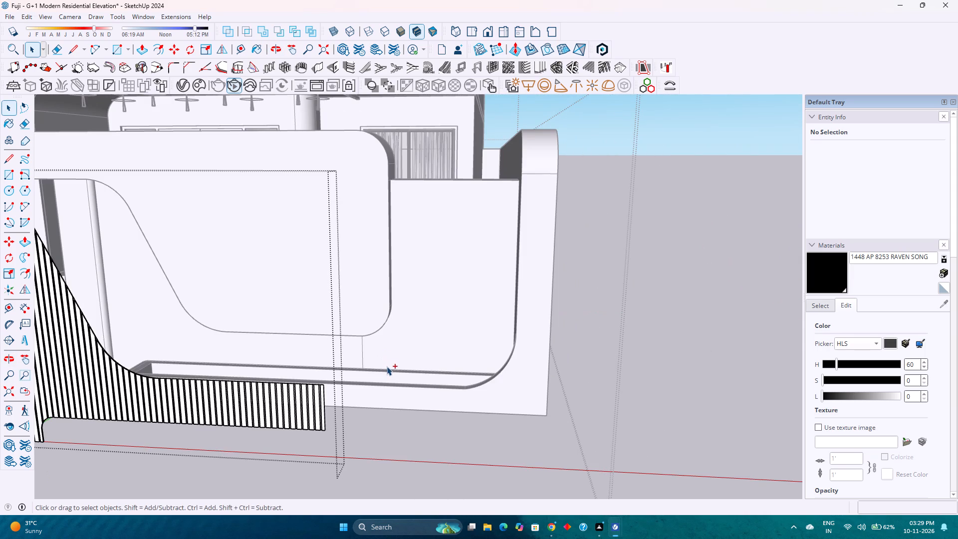
{"action": "key", "text": "ctrl+z"}
{"action": "key", "text": "ctrl+z"}
{"action": "key", "text": "ctrl+z"}
{"action": "key", "text": "ctrl+z"}
{"action": "key", "text": "ctrl+z"}
{"action": "key", "text": "ctrl+z"}
{"action": "key", "text": "ctrl+z"}
{"action": "key", "text": "ctrl+z"}
{"action": "key", "text": "ctrl+z"}
{"action": "key", "text": "ctrl+z"}
{"action": "key", "text": "ctrl+z"}
{"action": "key", "text": "ctrl+z"}
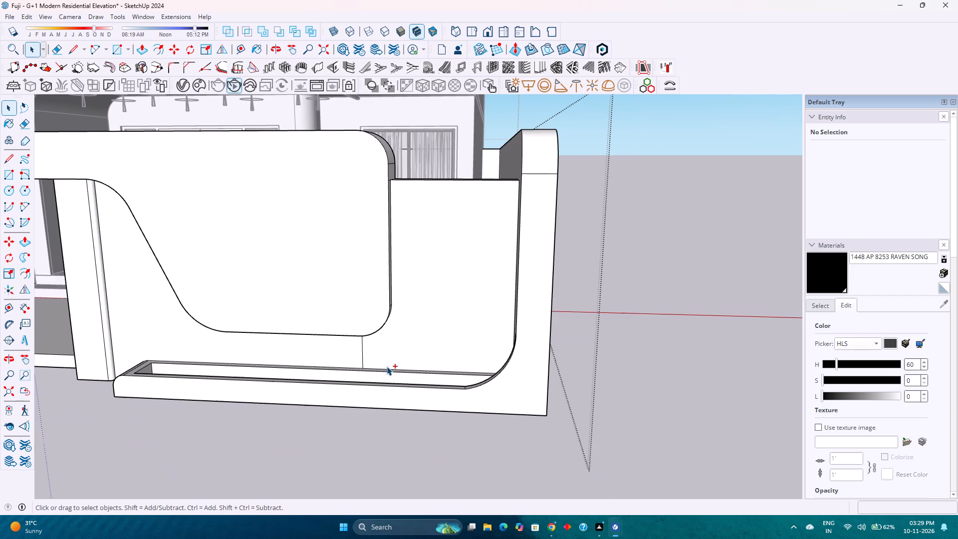
Undo the vertical line dividing the boundary wall face between the curved band and the planter ledge.
{"action": "key", "text": "ctrl+z"}
{"action": "key", "text": "ctrl+y"}
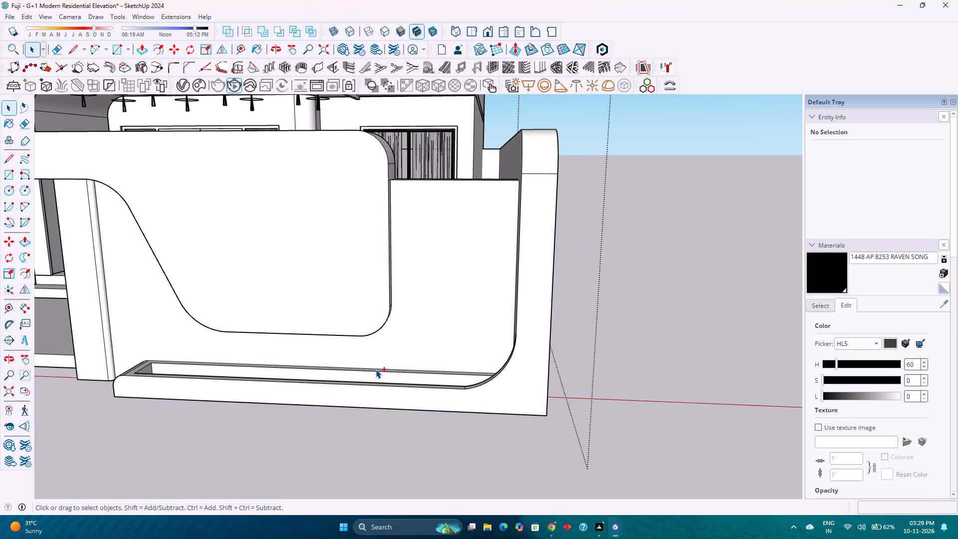
{"action": "key", "text": "ctrl+y"}
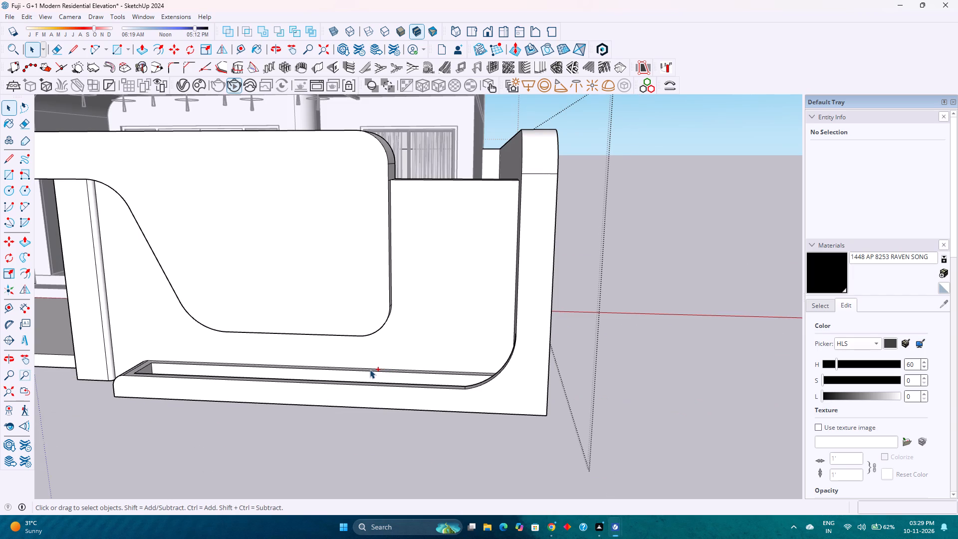
{"action": "key", "text": "ctrl+y"}
{"action": "key", "text": "ctrl+z"}
Draw a vertical line about 1' 6 1/2" long from the curved band's rounded lower corner down to the planter ledge.
{"action": "scroll", "coordinate": [369, 349], "scroll_direction": "up", "scroll_amount": 3}
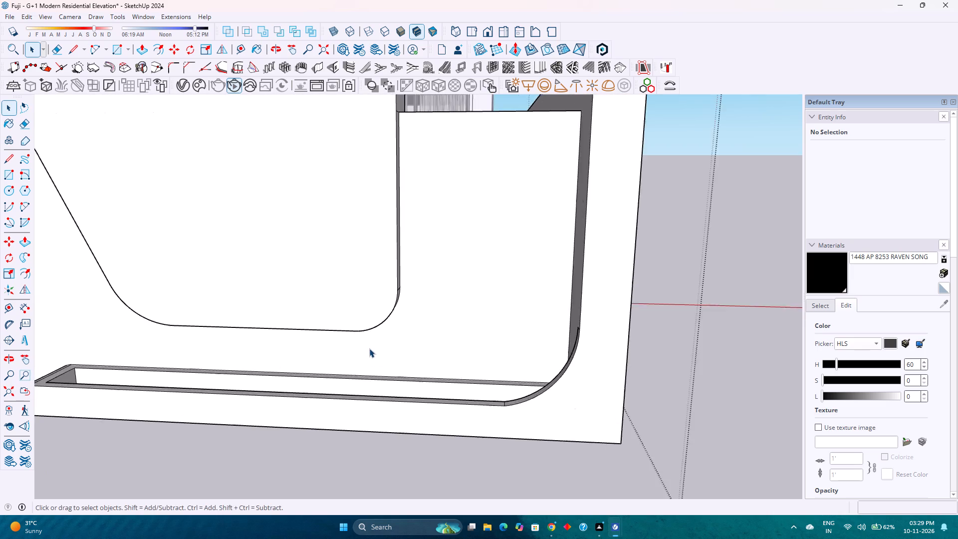
{"action": "middle_click_drag", "start_coordinate": [369, 348], "coordinate": [340, 278]}
{"action": "scroll", "coordinate": [394, 361], "scroll_direction": "up", "scroll_amount": 4}
{"action": "middle_click", "coordinate": [377, 356]}
{"action": "middle_click", "coordinate": [377, 356]}
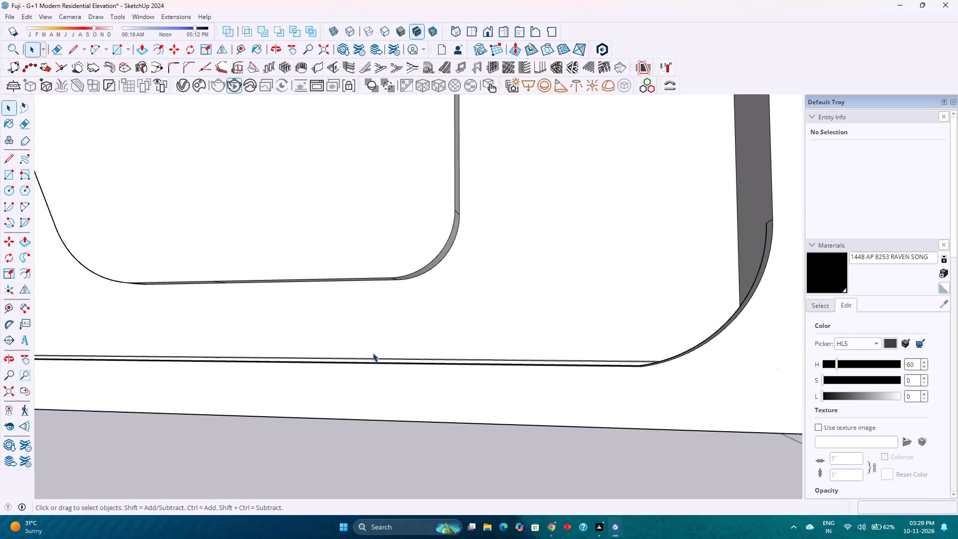
{"action": "scroll", "coordinate": [370, 350], "scroll_direction": "up", "scroll_amount": 3}
{"action": "middle_click_drag", "start_coordinate": [370, 350], "coordinate": [370, 334]}
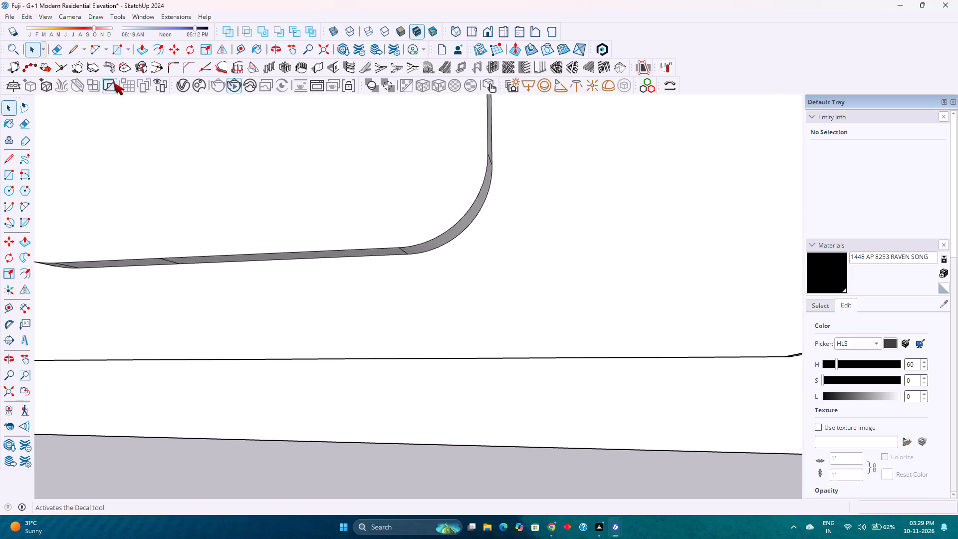
{"action": "left_click", "coordinate": [71, 51]}
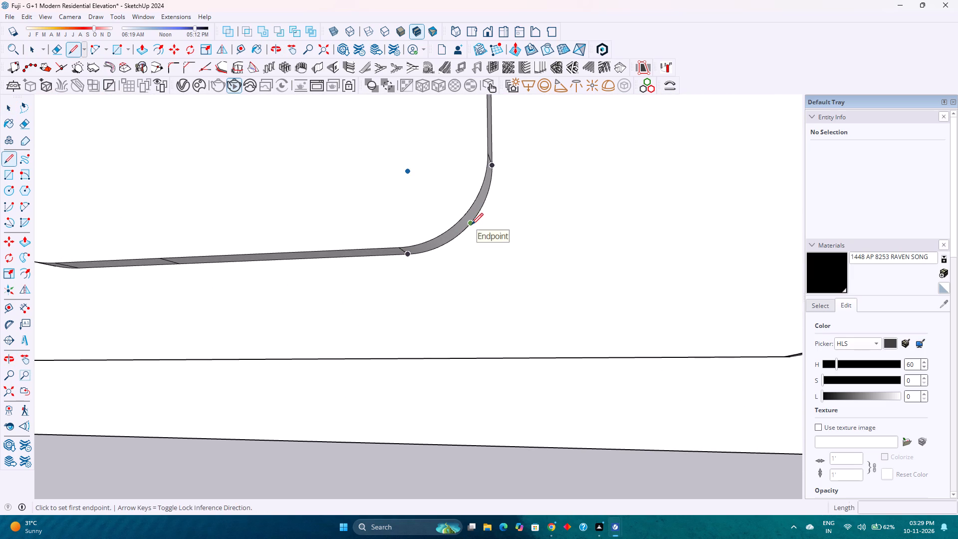
{"action": "left_click", "coordinate": [472, 225]}
{"action": "middle_click_drag", "start_coordinate": [461, 273], "coordinate": [478, 359]}
{"action": "middle_click", "coordinate": [478, 359]}
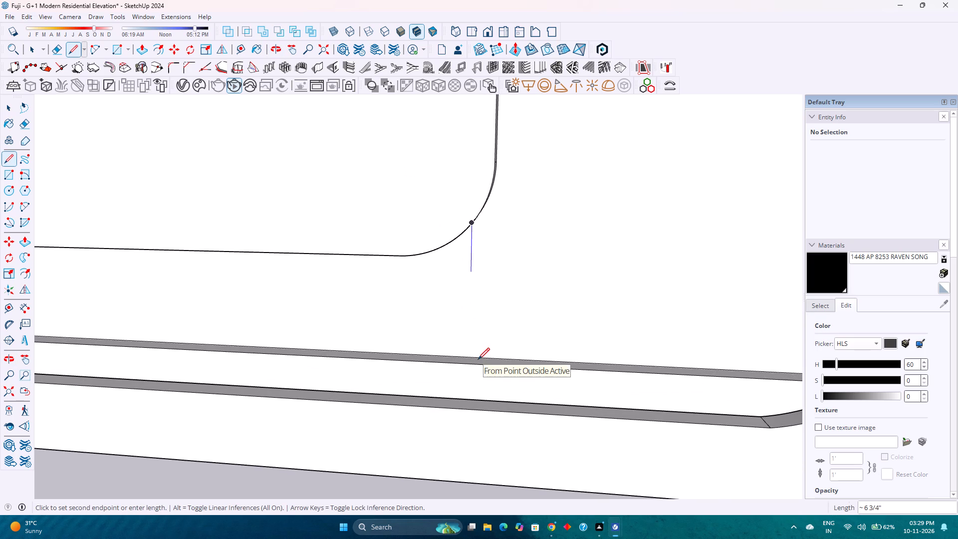
{"action": "scroll", "coordinate": [481, 353], "scroll_direction": "up", "scroll_amount": 3}
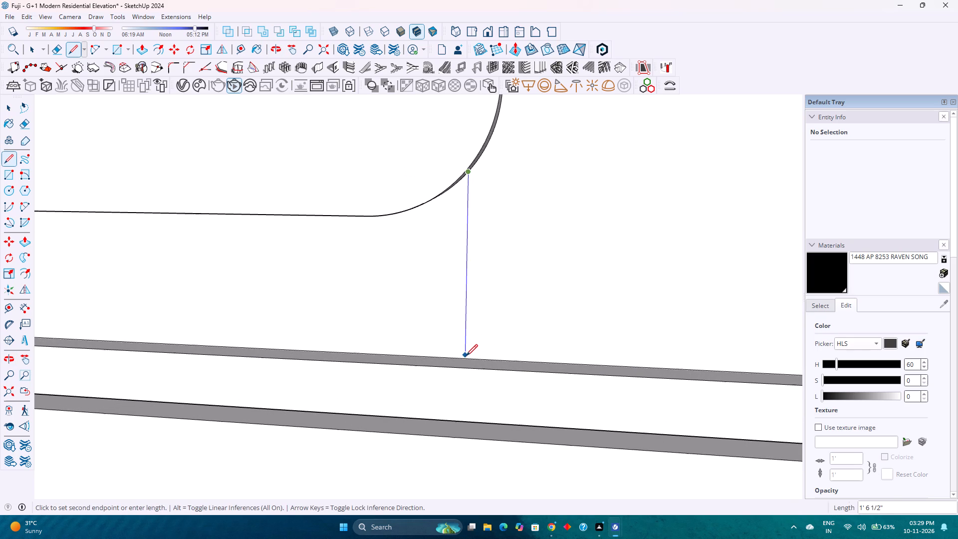
{"action": "left_click", "coordinate": [466, 356]}
{"action": "scroll", "coordinate": [469, 347], "scroll_direction": "down", "scroll_amount": 8}
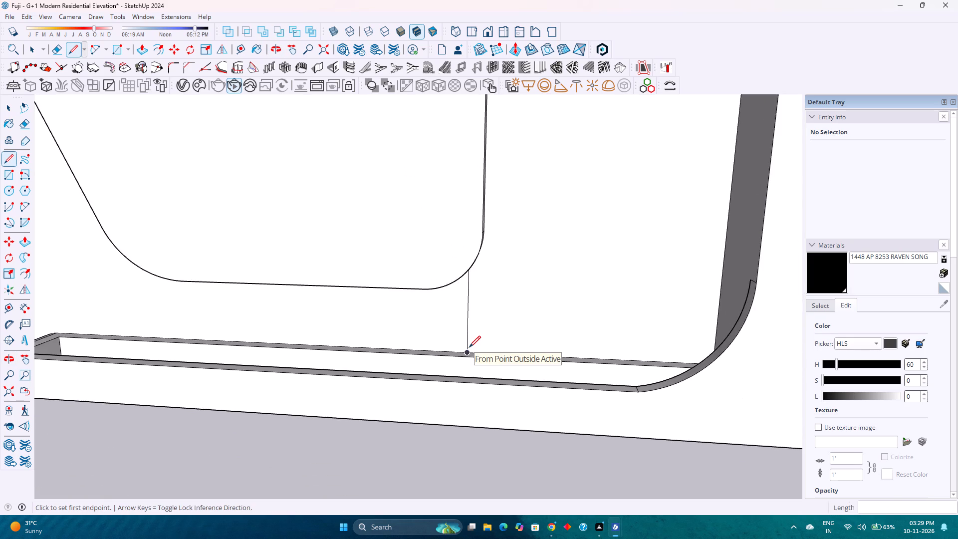
Draw a line about 4' 3" long along the red axis from the side wall to the vertical line's upper endpoint on the band's corner.
{"action": "scroll", "coordinate": [469, 347], "scroll_direction": "down", "scroll_amount": 1}
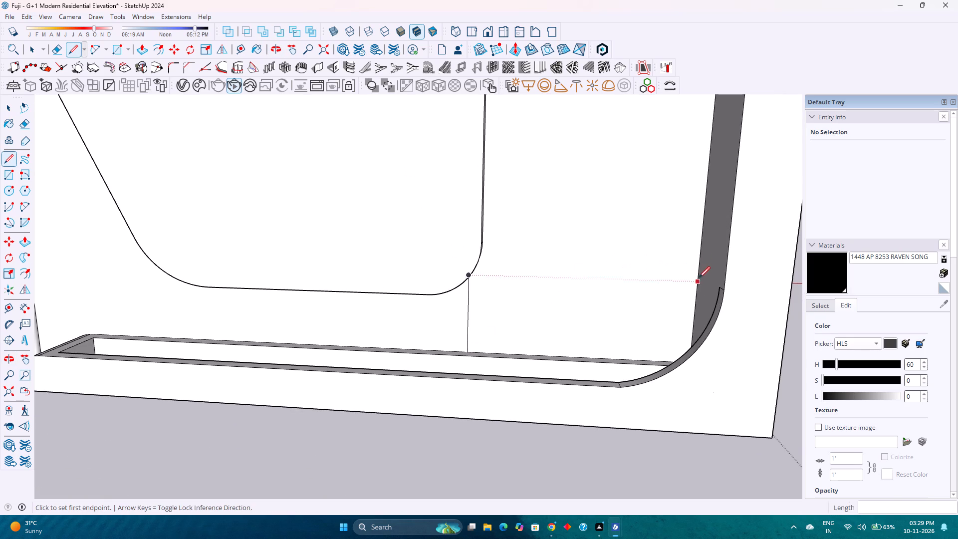
{"action": "left_click", "coordinate": [701, 279]}
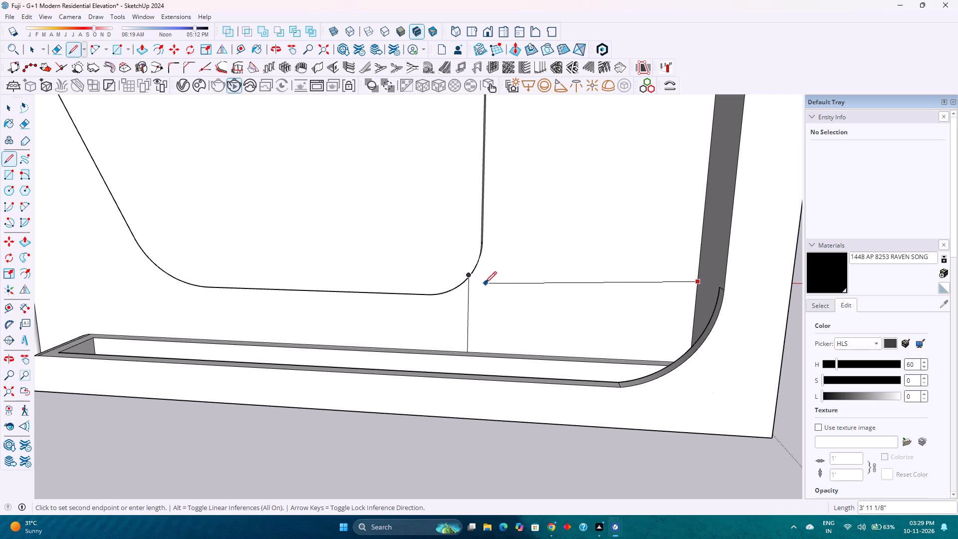
{"action": "middle_click", "coordinate": [483, 282]}
{"action": "middle_click_drag", "start_coordinate": [482, 281], "coordinate": [434, 257]}
{"action": "scroll", "coordinate": [488, 284], "scroll_direction": "up", "scroll_amount": 3}
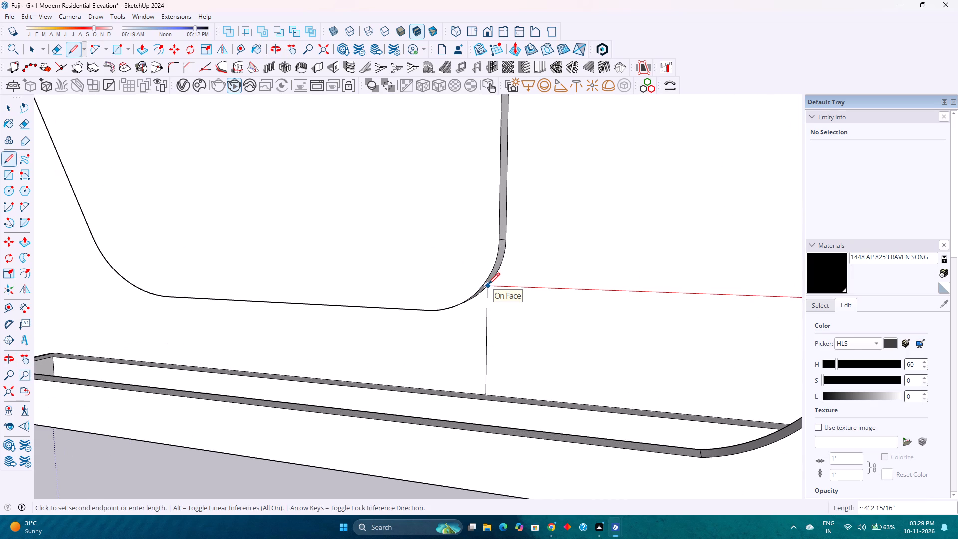
{"action": "key", "text": "Right"}
{"action": "scroll", "coordinate": [496, 288], "scroll_direction": "up", "scroll_amount": 15}
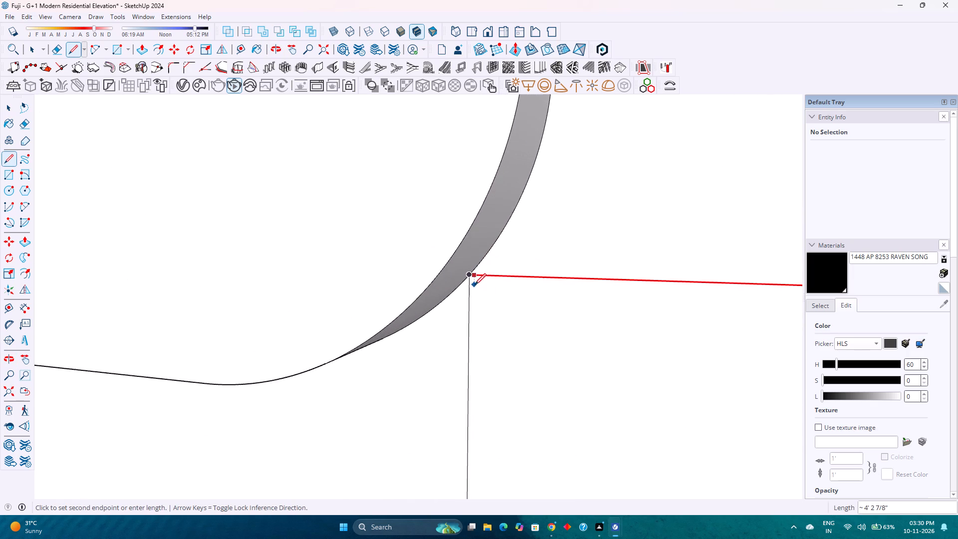
{"action": "scroll", "coordinate": [472, 272], "scroll_direction": "up", "scroll_amount": 6}
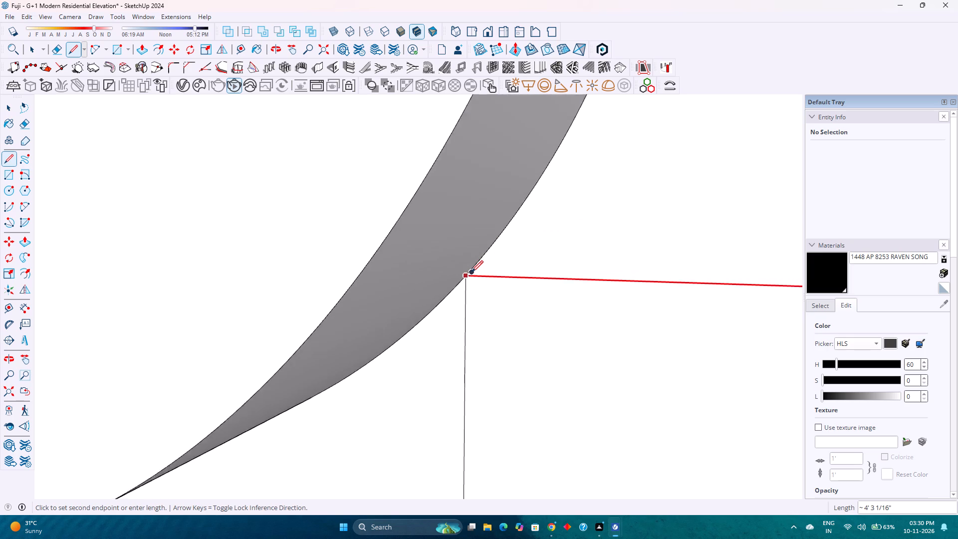
{"action": "scroll", "coordinate": [472, 272], "scroll_direction": "up", "scroll_amount": 10}
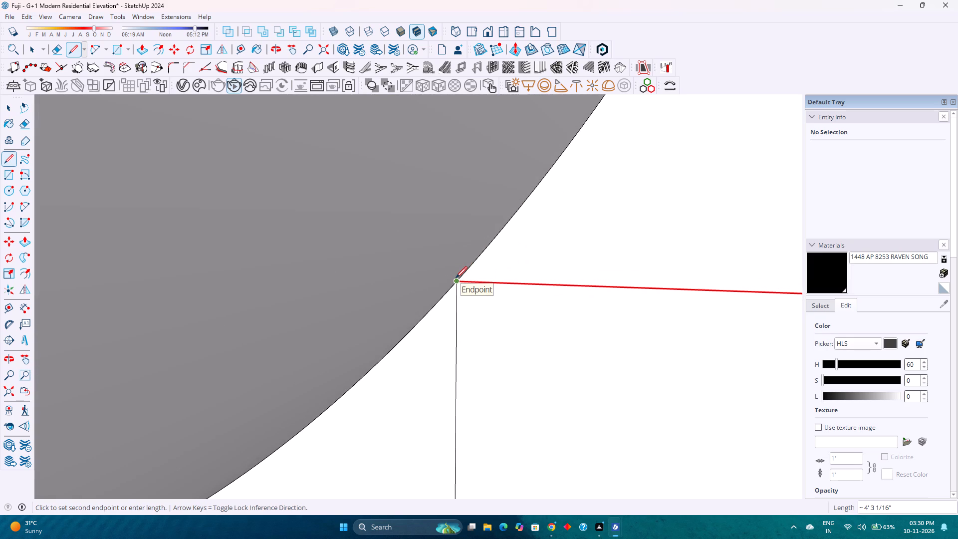
{"action": "left_click", "coordinate": [456, 278]}
{"action": "key", "text": "space"}
Push/Pull the wall face above the new horizontal line outward by 1.5".
{"action": "scroll", "coordinate": [335, 293], "scroll_direction": "down", "scroll_amount": 9}
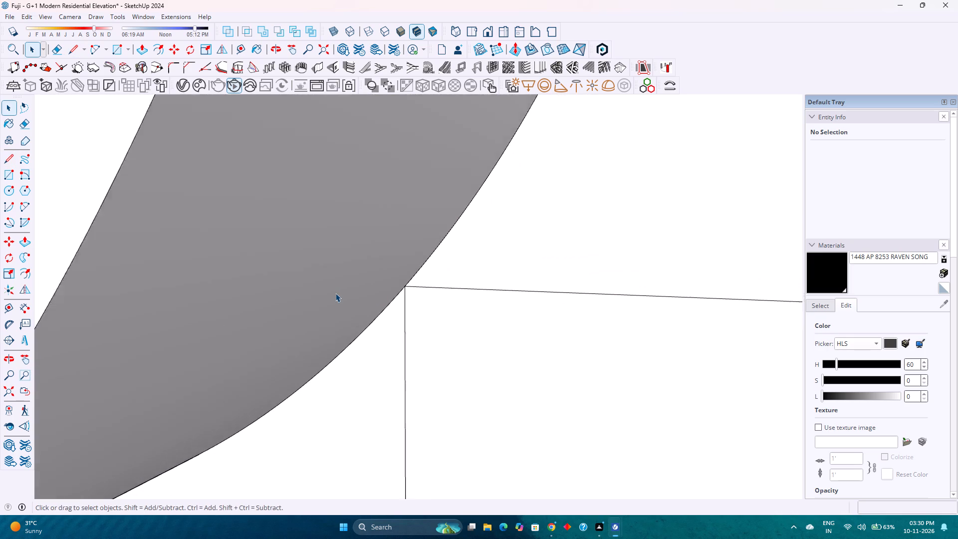
{"action": "scroll", "coordinate": [335, 293], "scroll_direction": "down", "scroll_amount": 15}
{"action": "scroll", "coordinate": [335, 291], "scroll_direction": "up", "scroll_amount": 1}
{"action": "scroll", "coordinate": [335, 290], "scroll_direction": "down", "scroll_amount": 11}
{"action": "middle_click_drag", "start_coordinate": [335, 291], "coordinate": [341, 294]}
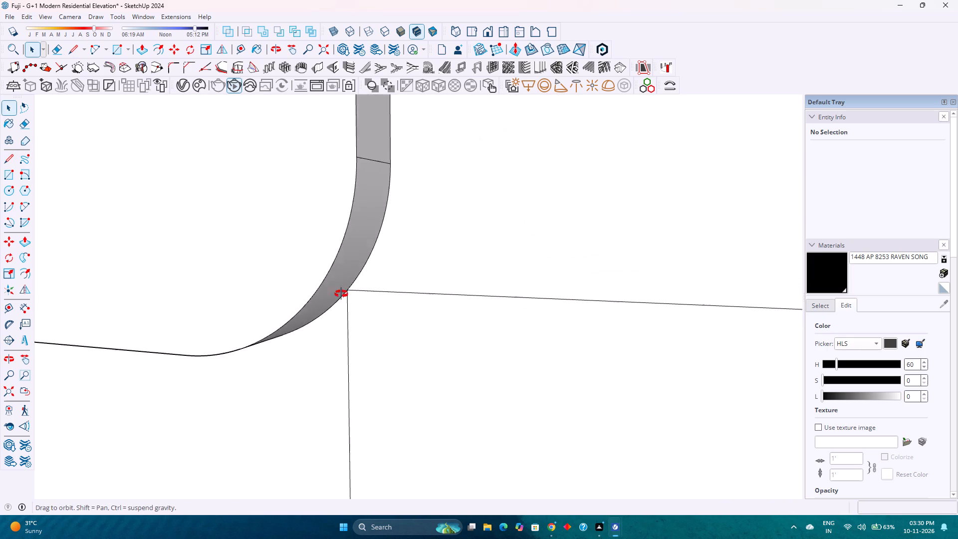
{"action": "middle_click_drag", "start_coordinate": [341, 294], "coordinate": [353, 316]}
{"action": "scroll", "coordinate": [355, 316], "scroll_direction": "down", "scroll_amount": 10}
{"action": "middle_click_drag", "start_coordinate": [354, 305], "coordinate": [412, 341]}
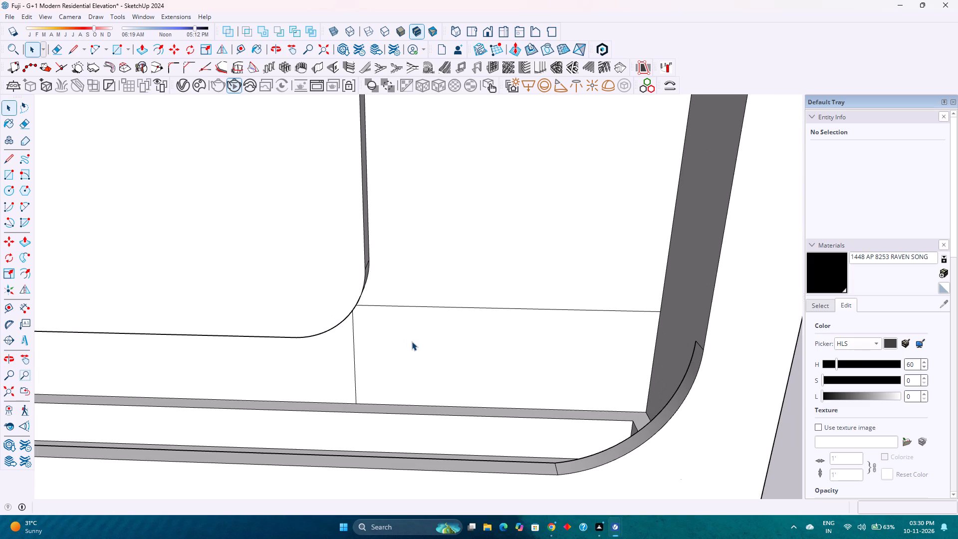
{"action": "key", "text": "p"}
{"action": "left_click", "coordinate": [434, 295]}
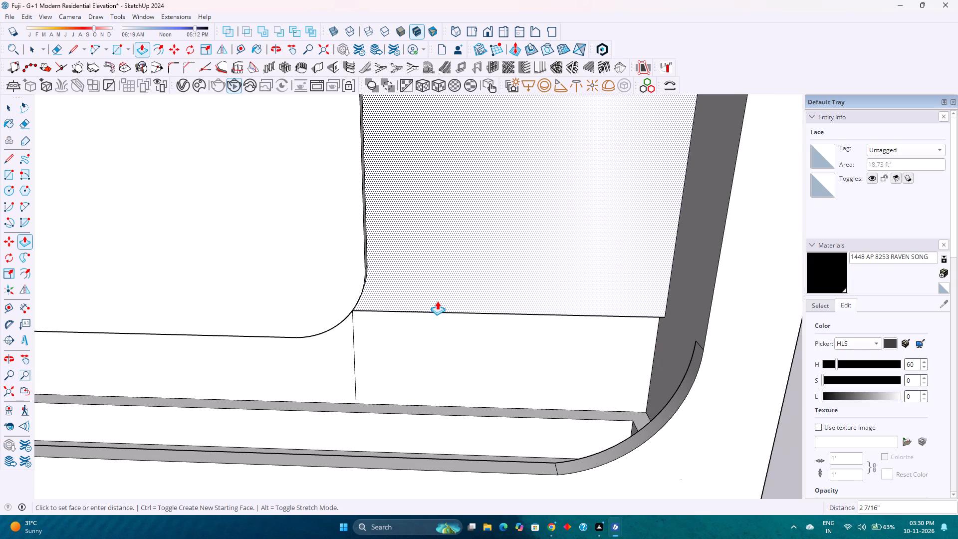
{"action": "type", "text": "1.5"}
{"action": "key", "text": "Return"}
Copy the stepped wall face below the curved band 5' forward along the green axis.
{"action": "scroll", "coordinate": [436, 301], "scroll_direction": "down", "scroll_amount": 7}
{"action": "middle_click_drag", "start_coordinate": [380, 331], "coordinate": [388, 320]}
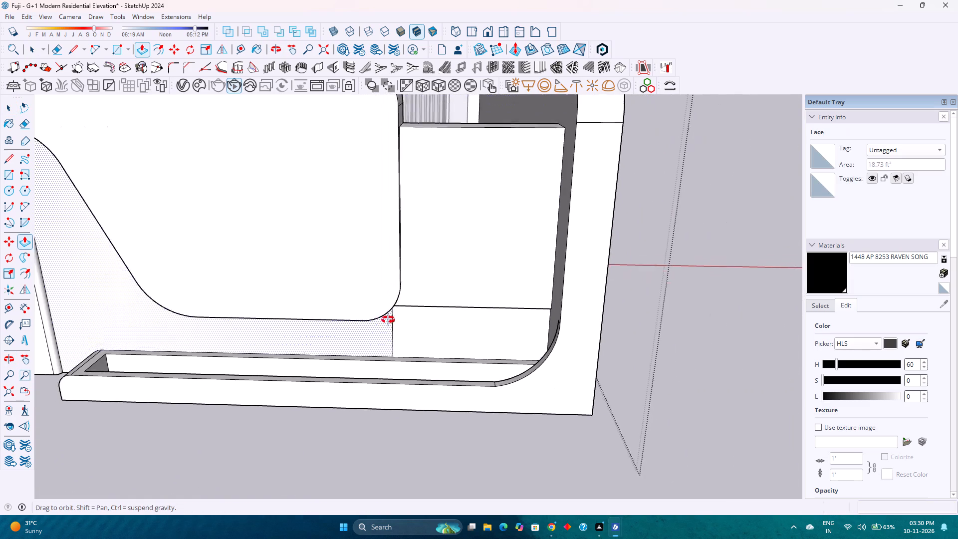
{"action": "middle_click_drag", "start_coordinate": [388, 320], "coordinate": [556, 234]}
{"action": "scroll", "coordinate": [490, 290], "scroll_direction": "down", "scroll_amount": 6}
{"action": "key", "text": "space"}
{"action": "left_click", "coordinate": [350, 330]}
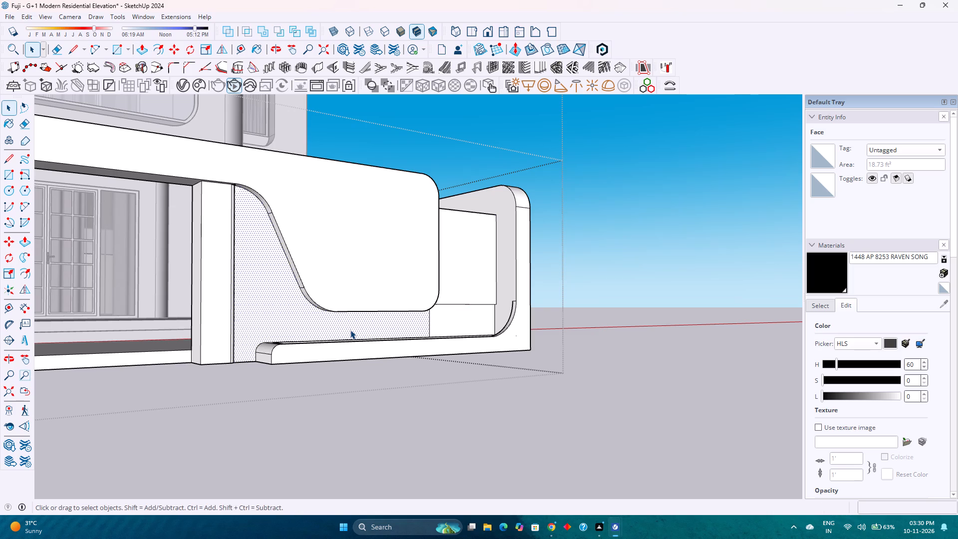
{"action": "key", "text": "m"}
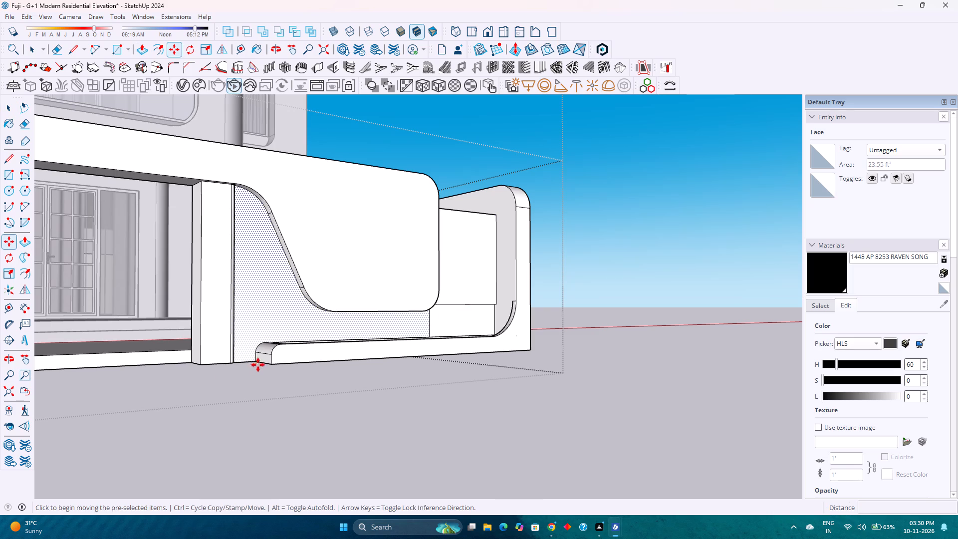
{"action": "left_click", "coordinate": [258, 362]}
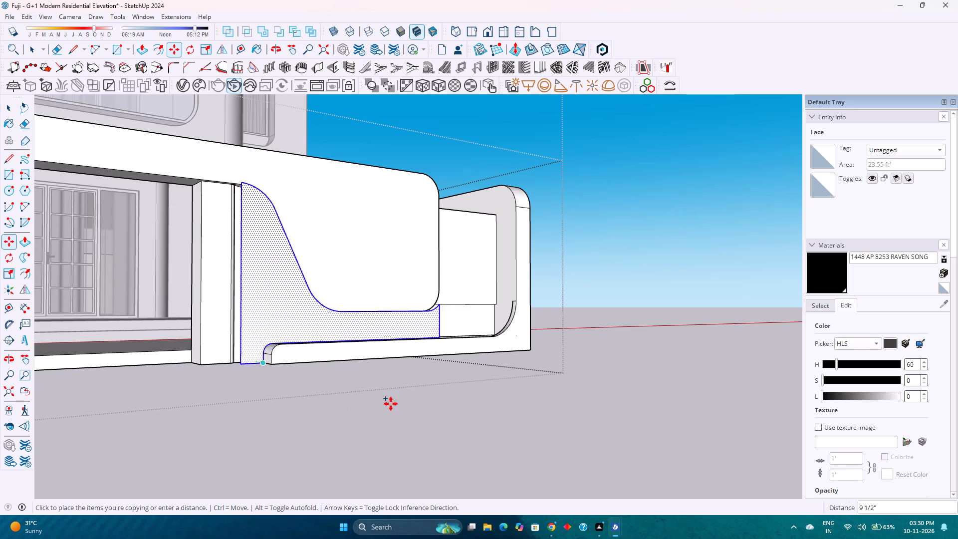
{"action": "key", "text": "Left"}
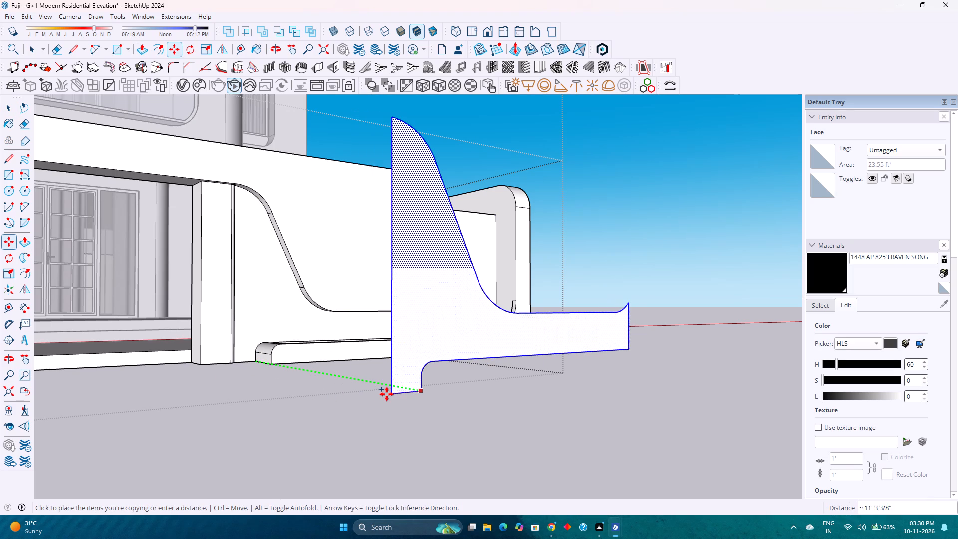
{"action": "type", "text": "5'"}
{"action": "key", "text": "Return"}
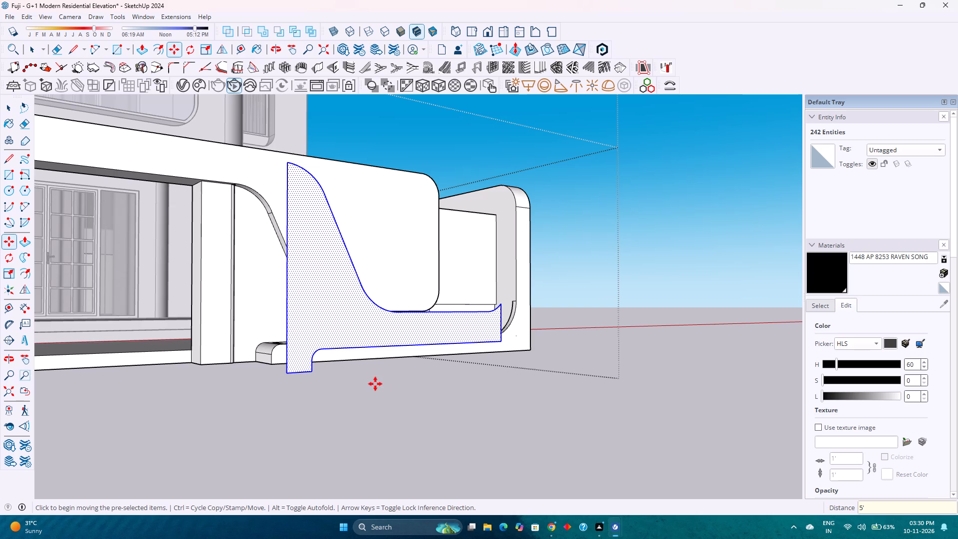
Group the copied wall face with its outline.
{"action": "key", "text": "space"}
{"action": "scroll", "coordinate": [306, 315], "scroll_direction": "up", "scroll_amount": 3}
{"action": "right_click", "coordinate": [307, 315]}
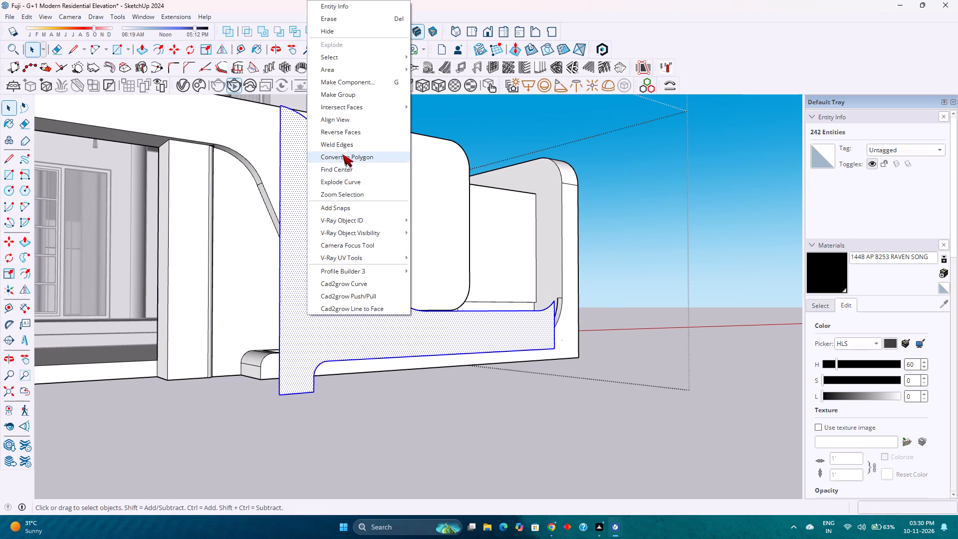
{"action": "left_click", "coordinate": [357, 94]}
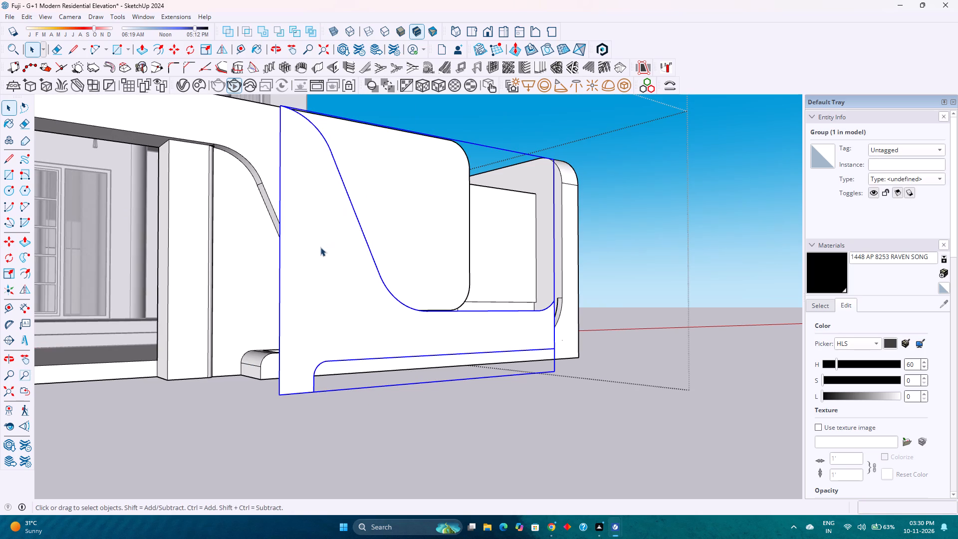
Create front vertical louvres on the face inside the new group with 1/4" depth, 1 1/2" thickness, 1.80" spacing and 0.0 angle.
{"action": "double_click", "coordinate": [321, 247]}
{"action": "scroll", "coordinate": [316, 292], "scroll_direction": "up", "scroll_amount": 4}
{"action": "scroll", "coordinate": [316, 292], "scroll_direction": "down", "scroll_amount": 3}
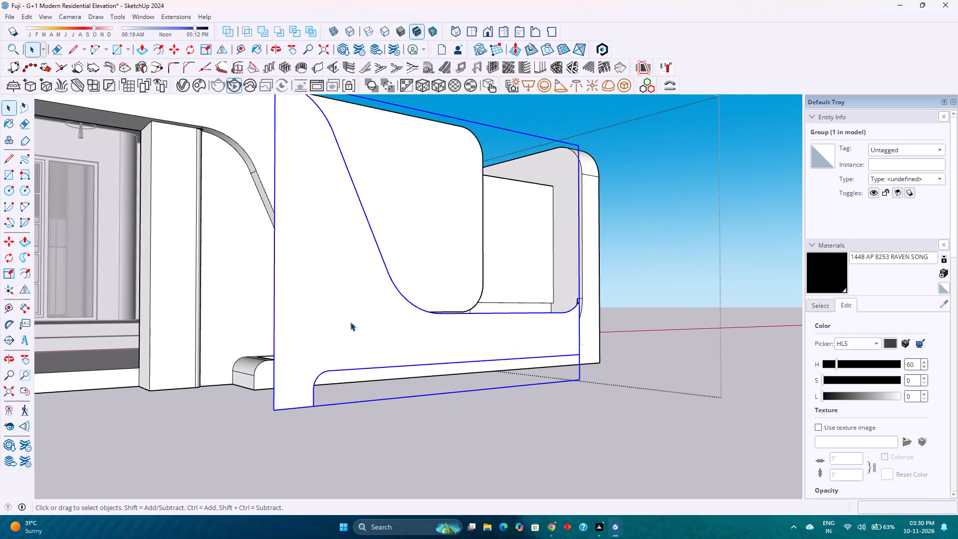
{"action": "double_click", "coordinate": [350, 322]}
{"action": "scroll", "coordinate": [352, 321], "scroll_direction": "down", "scroll_amount": 2}
{"action": "middle_click_drag", "start_coordinate": [352, 321], "coordinate": [336, 390]}
{"action": "left_click", "coordinate": [323, 372]}
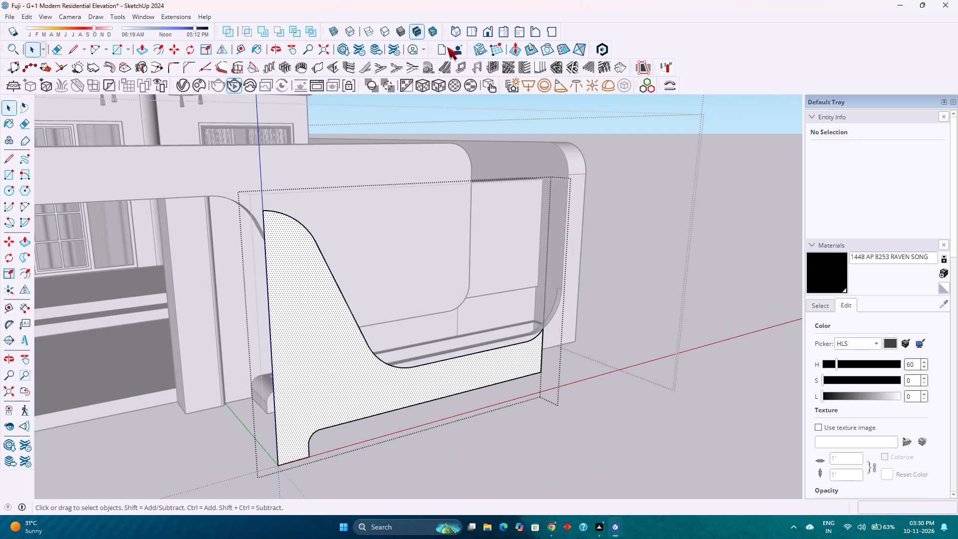
{"action": "left_click", "coordinate": [543, 66]}
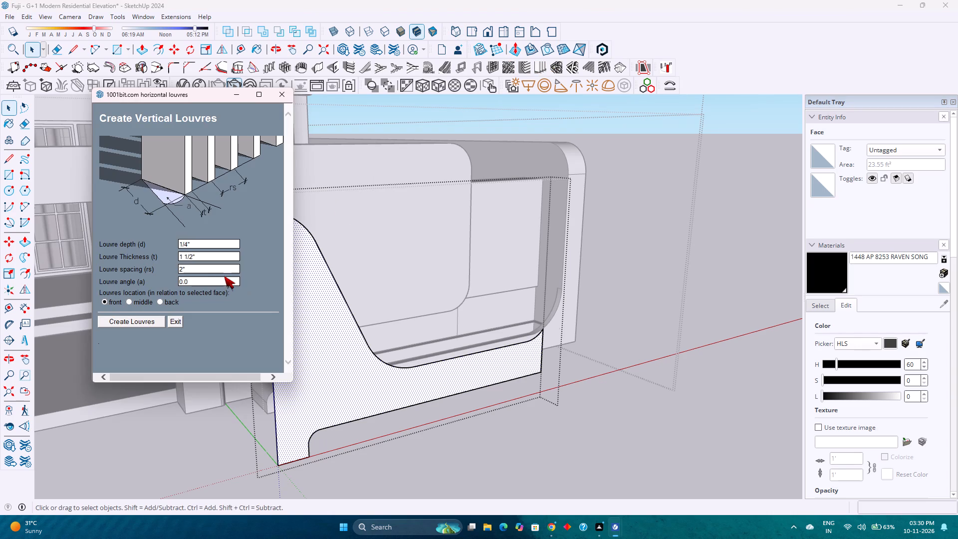
{"action": "double_click", "coordinate": [224, 276]}
{"action": "double_click", "coordinate": [223, 269]}
{"action": "type", "text": "1.80"}
{"action": "key", "text": "Return"}
{"action": "key", "text": "shift+quotedbl"}
{"action": "key", "text": "Return"}
{"action": "left_click", "coordinate": [116, 323]}
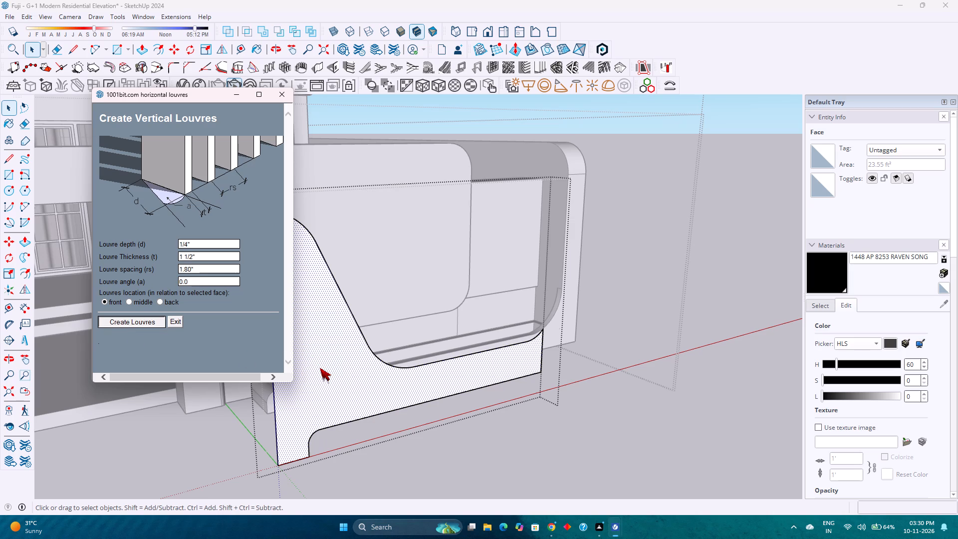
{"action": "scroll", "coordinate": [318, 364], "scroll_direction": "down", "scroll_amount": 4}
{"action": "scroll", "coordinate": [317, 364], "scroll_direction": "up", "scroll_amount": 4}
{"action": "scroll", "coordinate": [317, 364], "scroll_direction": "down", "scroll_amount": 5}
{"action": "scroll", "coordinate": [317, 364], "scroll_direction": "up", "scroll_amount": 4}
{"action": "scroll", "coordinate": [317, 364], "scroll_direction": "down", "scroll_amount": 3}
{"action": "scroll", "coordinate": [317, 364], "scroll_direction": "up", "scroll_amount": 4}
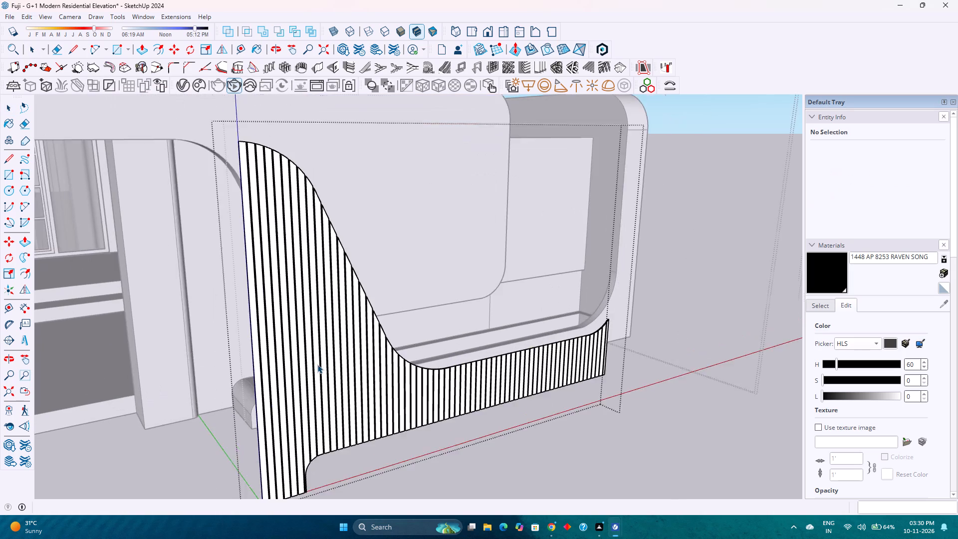
Open the last louvre at the low, upturned end of the cladding for editing.
{"action": "scroll", "coordinate": [420, 370], "scroll_direction": "down", "scroll_amount": 3}
{"action": "scroll", "coordinate": [481, 369], "scroll_direction": "down", "scroll_amount": 4}
{"action": "scroll", "coordinate": [538, 371], "scroll_direction": "up", "scroll_amount": 1}
{"action": "middle_click_drag", "start_coordinate": [538, 371], "coordinate": [322, 387]}
{"action": "scroll", "coordinate": [322, 387], "scroll_direction": "down", "scroll_amount": 3}
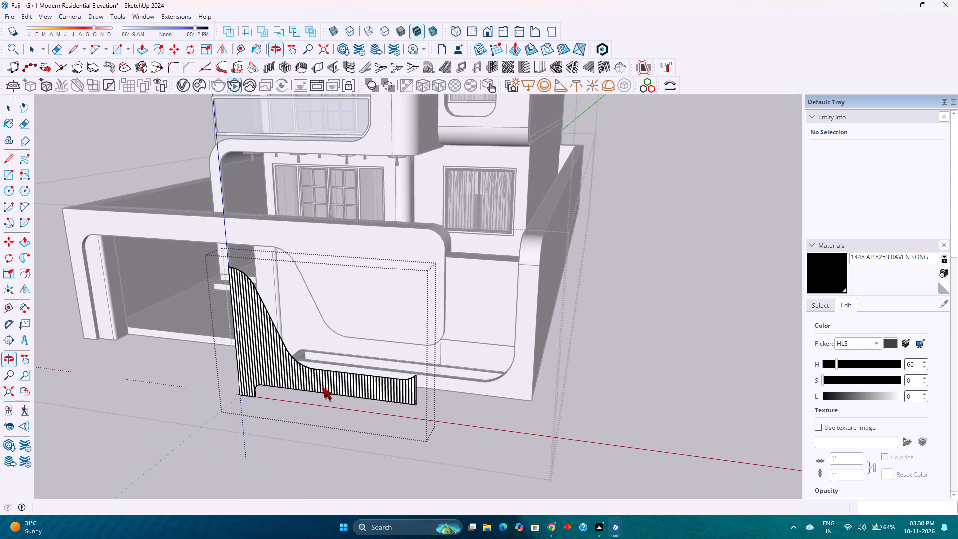
{"action": "scroll", "coordinate": [445, 390], "scroll_direction": "up", "scroll_amount": 4}
{"action": "scroll", "coordinate": [405, 385], "scroll_direction": "up", "scroll_amount": 13}
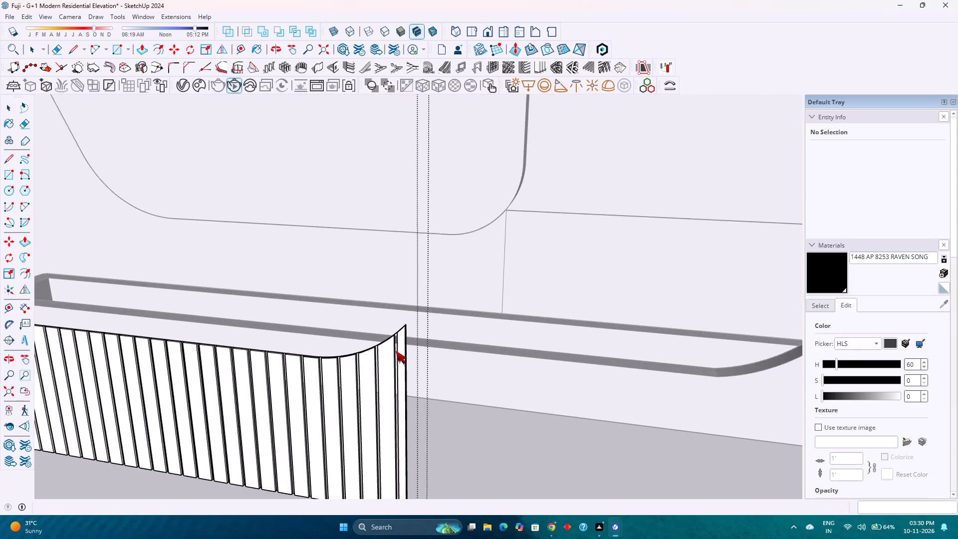
{"action": "scroll", "coordinate": [396, 351], "scroll_direction": "up", "scroll_amount": 10}
{"action": "middle_click_drag", "start_coordinate": [399, 328], "coordinate": [305, 397]}
{"action": "double_click", "coordinate": [404, 332]}
{"action": "scroll", "coordinate": [403, 332], "scroll_direction": "up", "scroll_amount": 4}
{"action": "left_click", "coordinate": [533, 363]}
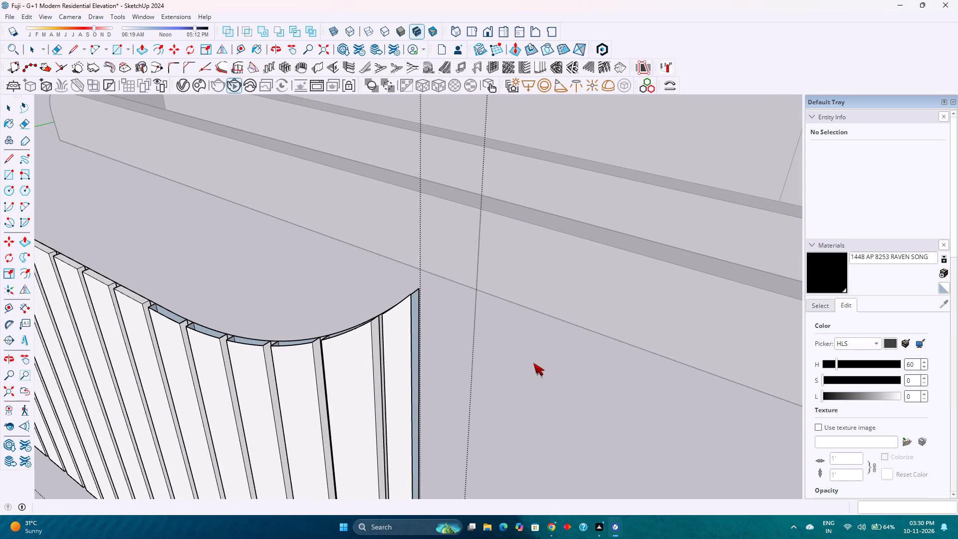
{"action": "double_click", "coordinate": [400, 338]}
{"action": "left_click", "coordinate": [555, 366]}
{"action": "key", "text": "Escape"}
{"action": "double_click", "coordinate": [416, 374]}
{"action": "scroll", "coordinate": [399, 378], "scroll_direction": "up", "scroll_amount": 4}
{"action": "double_click", "coordinate": [397, 377]}
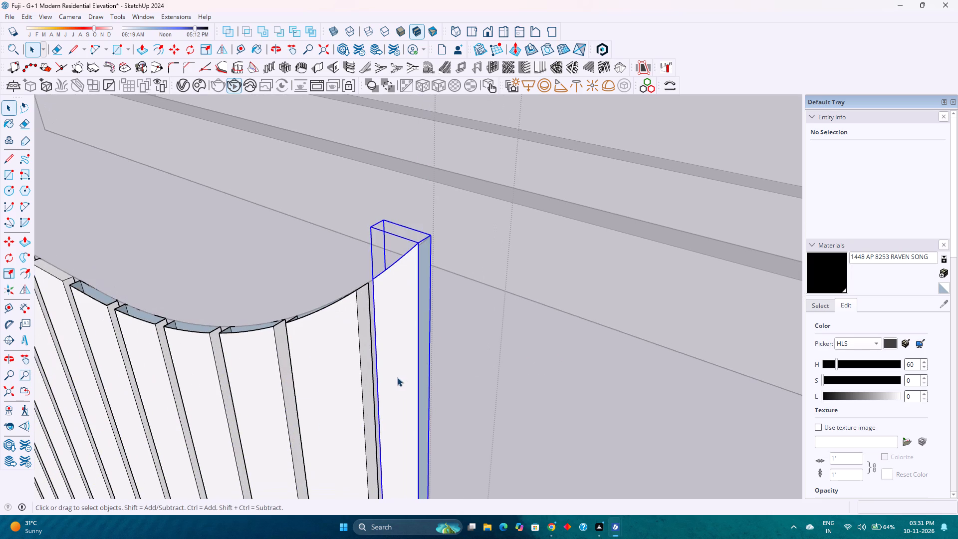
Draw short edges across the top and bottom of the last louvre's open outer side, the bottom one 1/4" long.
{"action": "scroll", "coordinate": [400, 371], "scroll_direction": "up", "scroll_amount": 3}
{"action": "middle_click_drag", "start_coordinate": [402, 367], "coordinate": [436, 419]}
{"action": "scroll", "coordinate": [426, 362], "scroll_direction": "down", "scroll_amount": 4}
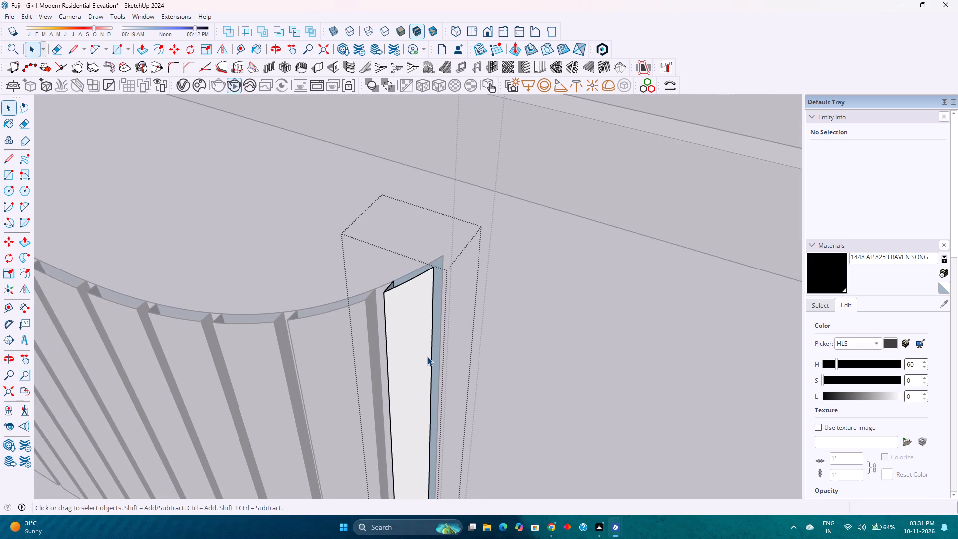
{"action": "key", "text": "l"}
{"action": "left_click", "coordinate": [431, 267]}
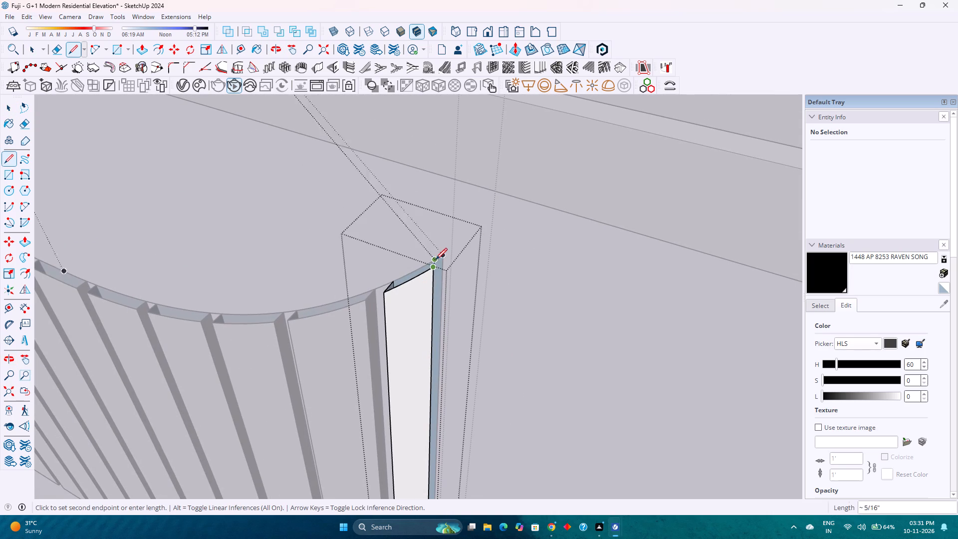
{"action": "left_click", "coordinate": [440, 256]}
{"action": "scroll", "coordinate": [382, 269], "scroll_direction": "down", "scroll_amount": 9}
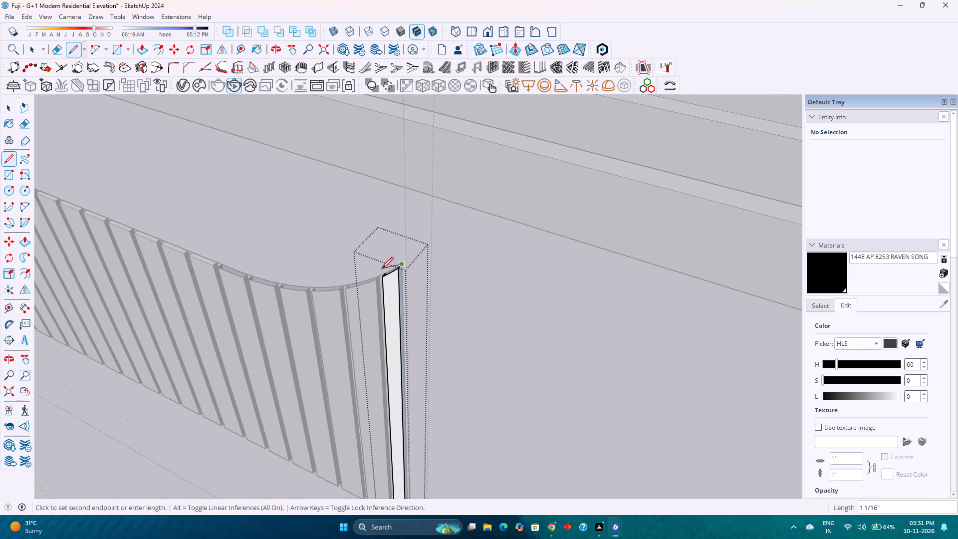
{"action": "scroll", "coordinate": [382, 269], "scroll_direction": "down", "scroll_amount": 4}
{"action": "key", "text": "Escape"}
{"action": "scroll", "coordinate": [397, 469], "scroll_direction": "up", "scroll_amount": 5}
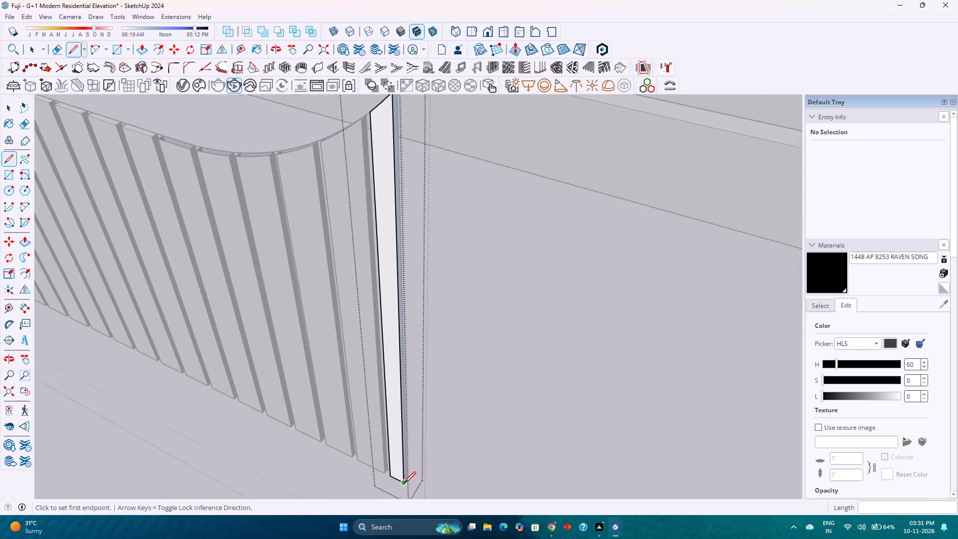
{"action": "scroll", "coordinate": [404, 483], "scroll_direction": "up", "scroll_amount": 7}
{"action": "left_click", "coordinate": [405, 483]}
{"action": "left_click", "coordinate": [414, 473]}
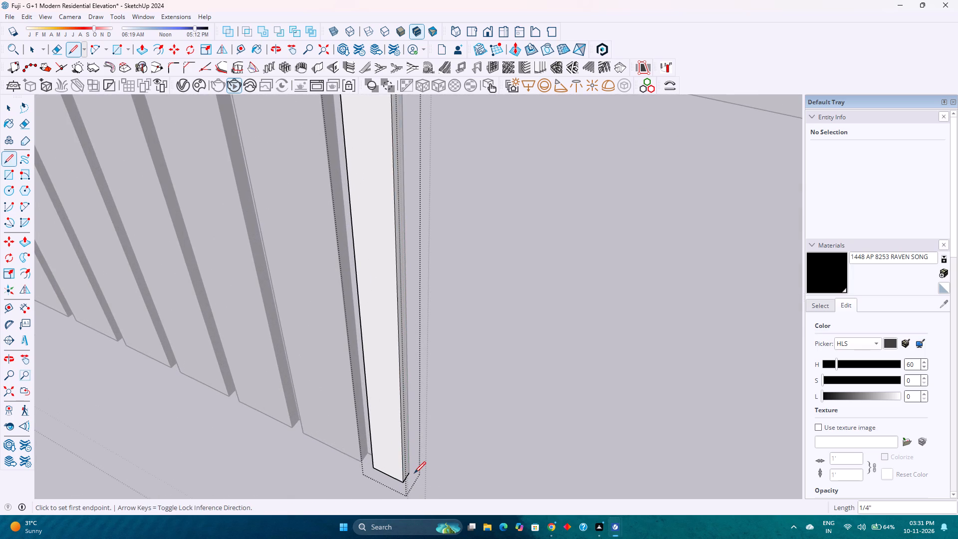
{"action": "key", "text": "space"}
{"action": "scroll", "coordinate": [405, 422], "scroll_direction": "down", "scroll_amount": 5}
{"action": "key", "text": "space"}
{"action": "scroll", "coordinate": [388, 414], "scroll_direction": "down", "scroll_amount": 2}
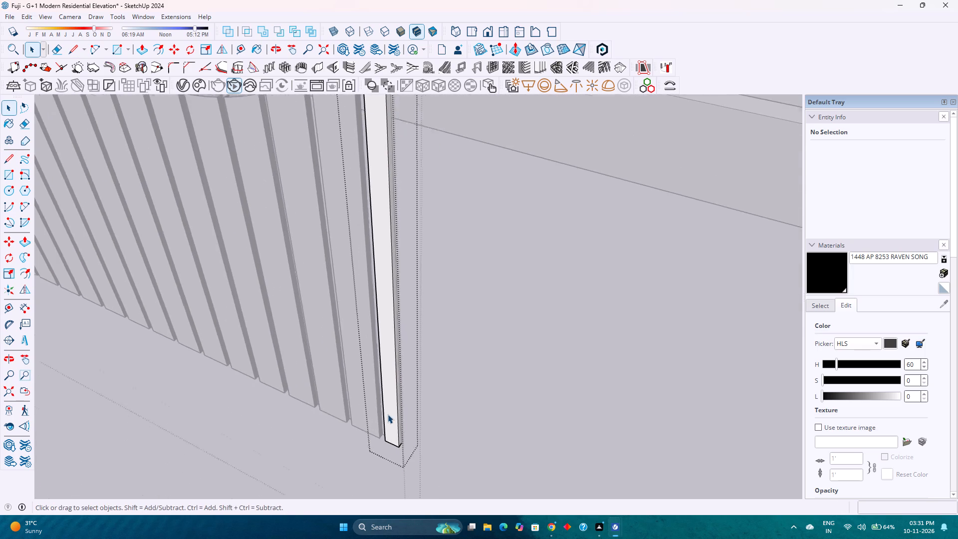
{"action": "scroll", "coordinate": [388, 414], "scroll_direction": "down", "scroll_amount": 11}
{"action": "left_click", "coordinate": [200, 481]}
Examine the louvre cladding from several angles, including its bottom cut-out and its place in front of the house.
{"action": "scroll", "coordinate": [250, 433], "scroll_direction": "down", "scroll_amount": 3}
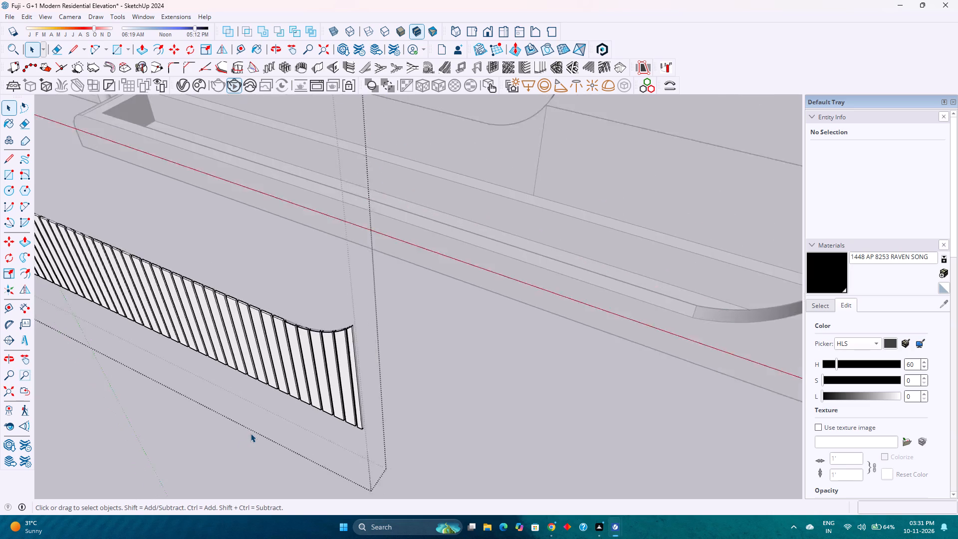
{"action": "scroll", "coordinate": [250, 433], "scroll_direction": "down", "scroll_amount": 6}
{"action": "scroll", "coordinate": [146, 307], "scroll_direction": "down", "scroll_amount": 10}
{"action": "scroll", "coordinate": [89, 327], "scroll_direction": "down", "scroll_amount": 3}
{"action": "middle_click_drag", "start_coordinate": [89, 327], "coordinate": [108, 325]}
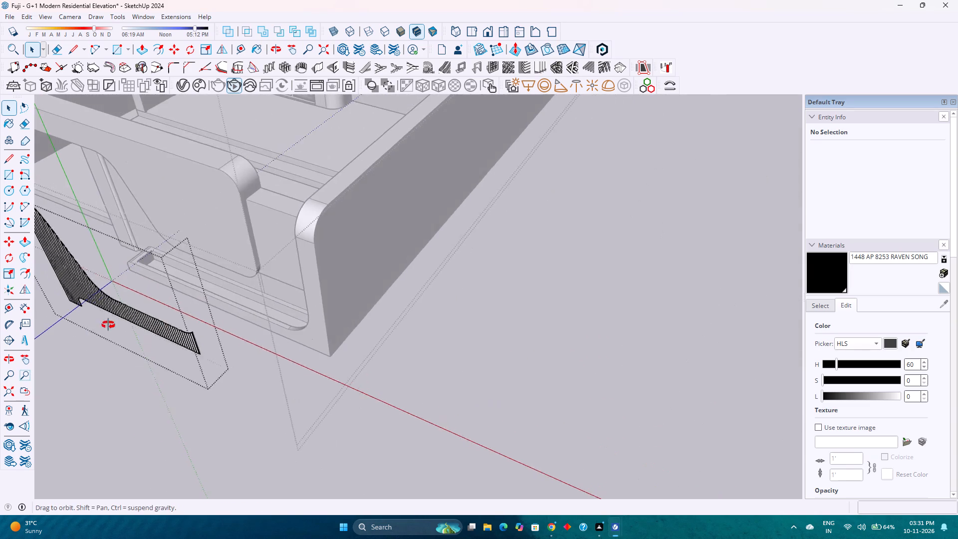
{"action": "middle_click_drag", "start_coordinate": [108, 325], "coordinate": [360, 285]}
{"action": "scroll", "coordinate": [362, 284], "scroll_direction": "up", "scroll_amount": 1}
{"action": "scroll", "coordinate": [362, 284], "scroll_direction": "down", "scroll_amount": 13}
{"action": "left_click", "coordinate": [321, 437]}
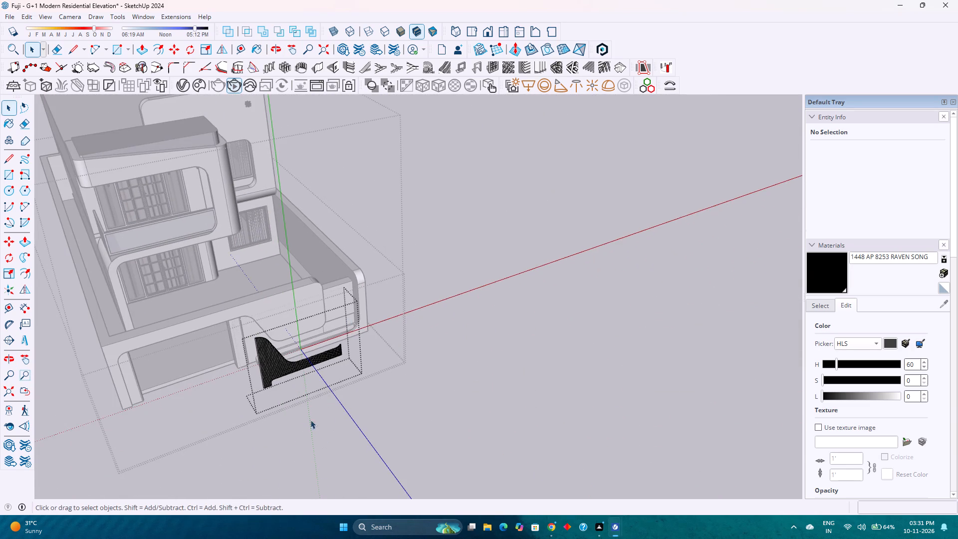
{"action": "scroll", "coordinate": [297, 403], "scroll_direction": "up", "scroll_amount": 20}
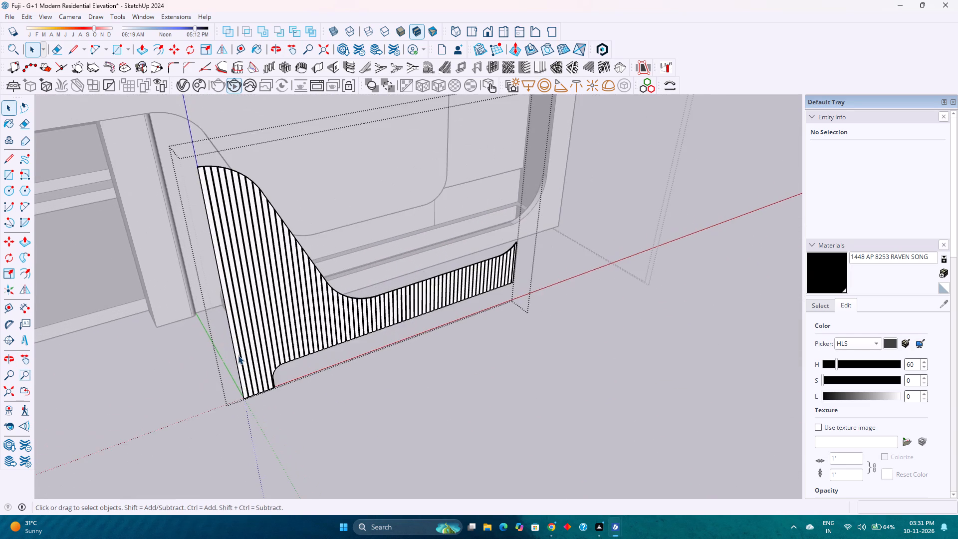
{"action": "scroll", "coordinate": [271, 388], "scroll_direction": "up", "scroll_amount": 19}
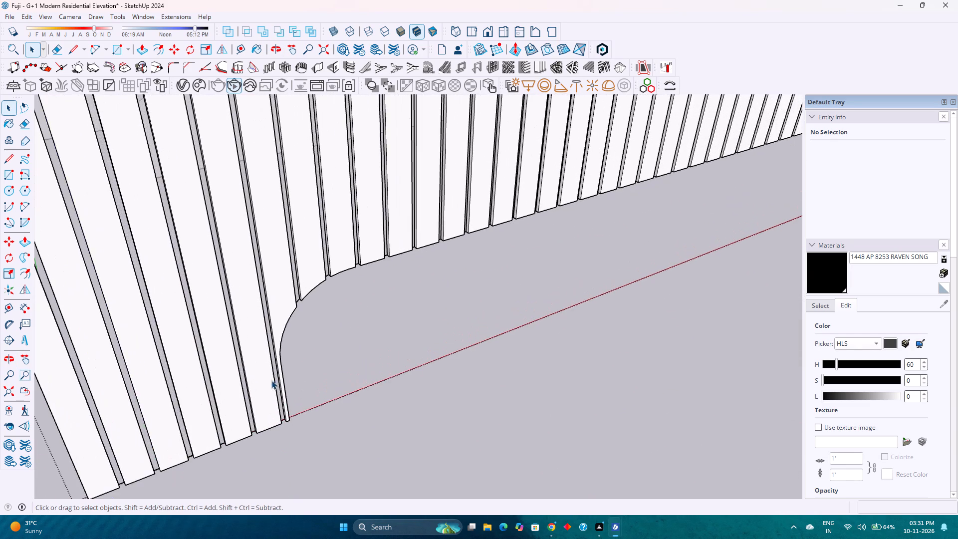
{"action": "scroll", "coordinate": [271, 380], "scroll_direction": "up", "scroll_amount": 7}
{"action": "middle_click_drag", "start_coordinate": [287, 411], "coordinate": [218, 458]}
{"action": "middle_click_drag", "start_coordinate": [218, 460], "coordinate": [454, 410]}
{"action": "middle_click_drag", "start_coordinate": [420, 398], "coordinate": [285, 384]}
{"action": "middle_click", "coordinate": [277, 383]}
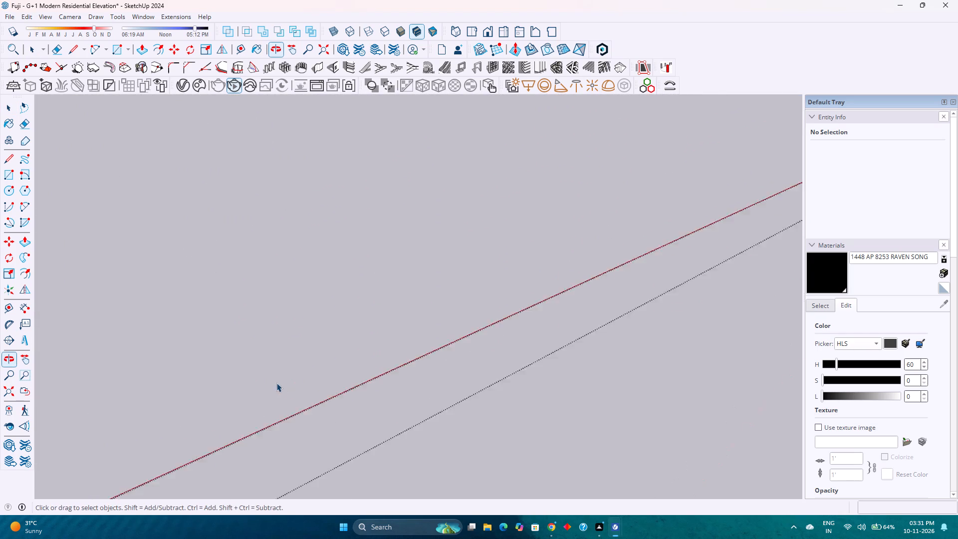
{"action": "scroll", "coordinate": [276, 383], "scroll_direction": "down", "scroll_amount": 10}
{"action": "left_click", "coordinate": [10, 390]}
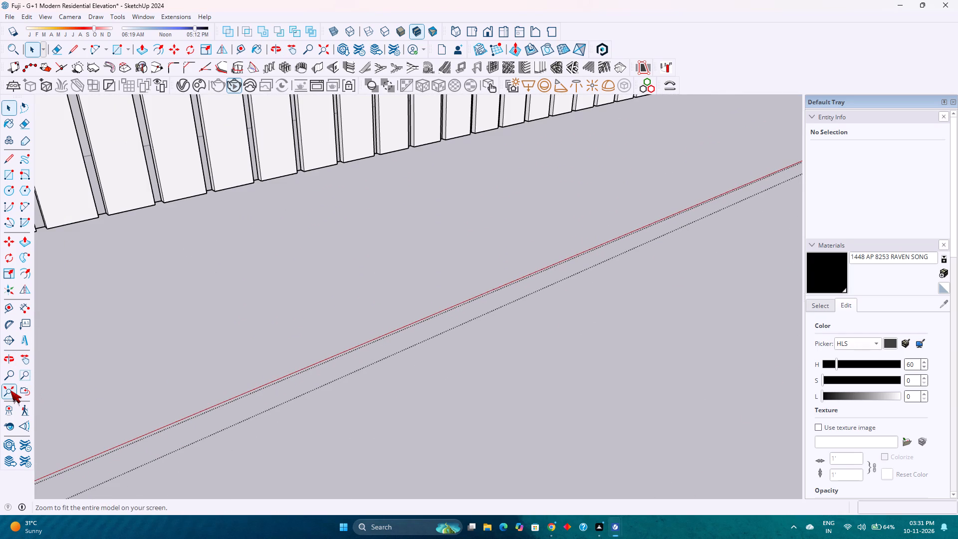
{"action": "middle_click_drag", "start_coordinate": [473, 390], "coordinate": [334, 361]}
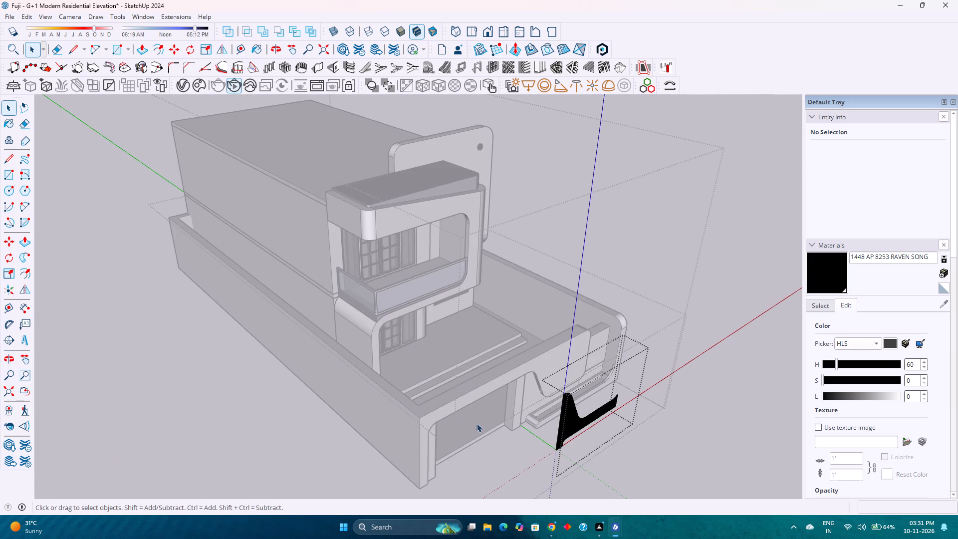
Delete the connected outline edges left behind the louvres inside the cladding group.
{"action": "scroll", "coordinate": [633, 398], "scroll_direction": "up", "scroll_amount": 3}
{"action": "middle_click_drag", "start_coordinate": [632, 398], "coordinate": [496, 396]}
{"action": "scroll", "coordinate": [405, 431], "scroll_direction": "up", "scroll_amount": 7}
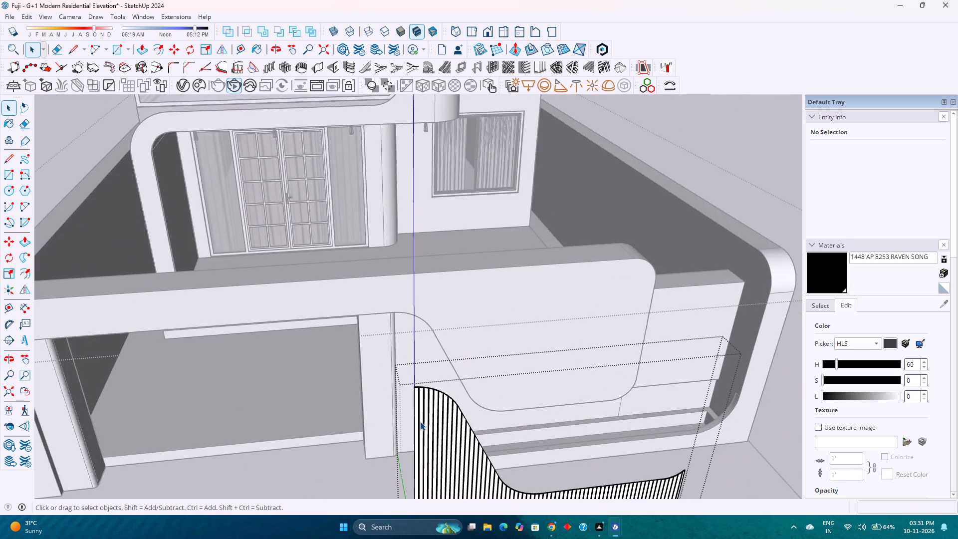
{"action": "scroll", "coordinate": [420, 422], "scroll_direction": "up", "scroll_amount": 20}
{"action": "scroll", "coordinate": [420, 422], "scroll_direction": "up", "scroll_amount": 2}
{"action": "scroll", "coordinate": [444, 388], "scroll_direction": "down", "scroll_amount": 1}
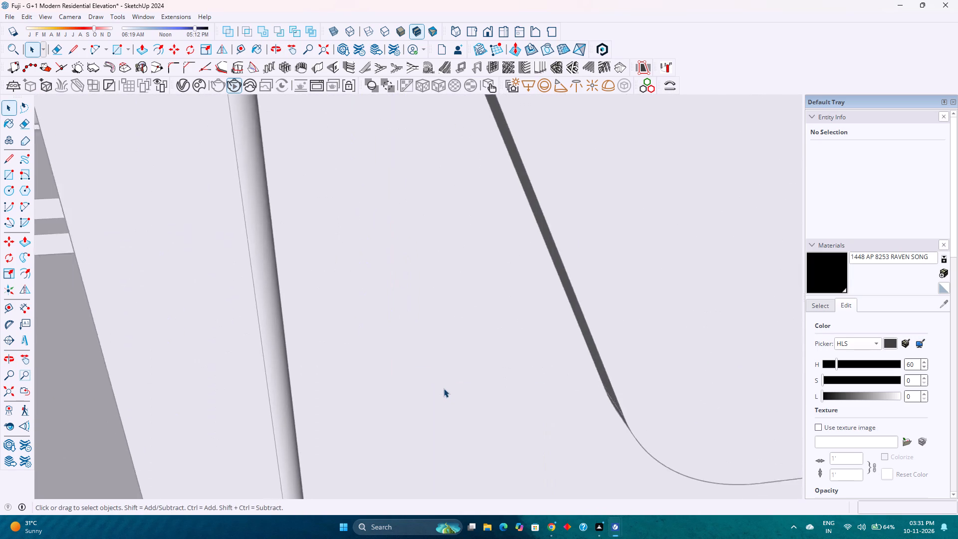
{"action": "scroll", "coordinate": [444, 388], "scroll_direction": "down", "scroll_amount": 2}
{"action": "triple_click", "coordinate": [437, 358]}
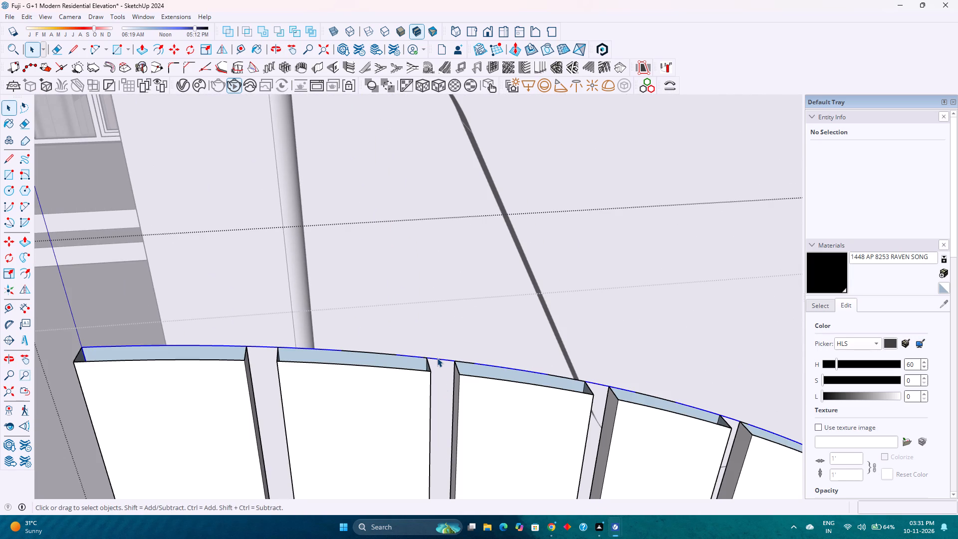
{"action": "triple_click", "coordinate": [437, 358]}
{"action": "left_click", "coordinate": [437, 358]}
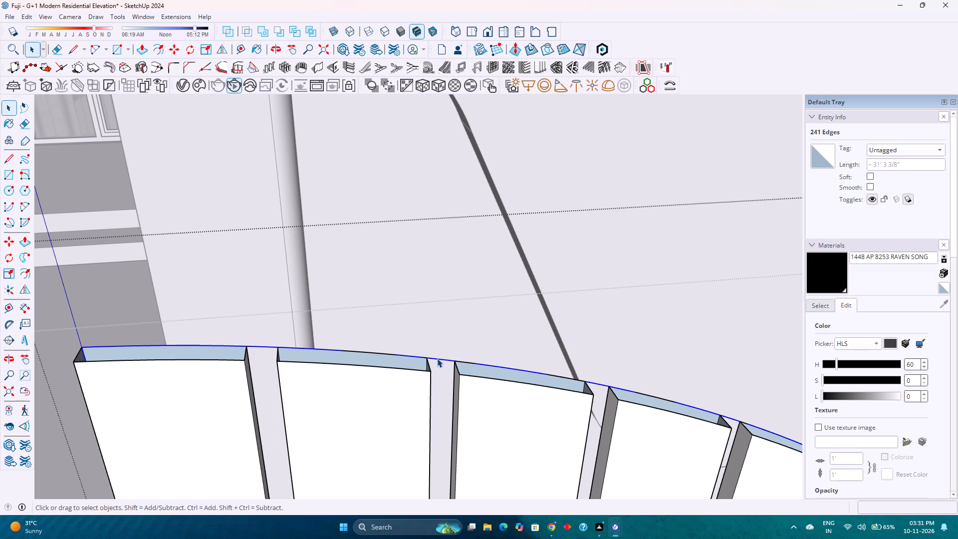
{"action": "key", "text": "Delete"}
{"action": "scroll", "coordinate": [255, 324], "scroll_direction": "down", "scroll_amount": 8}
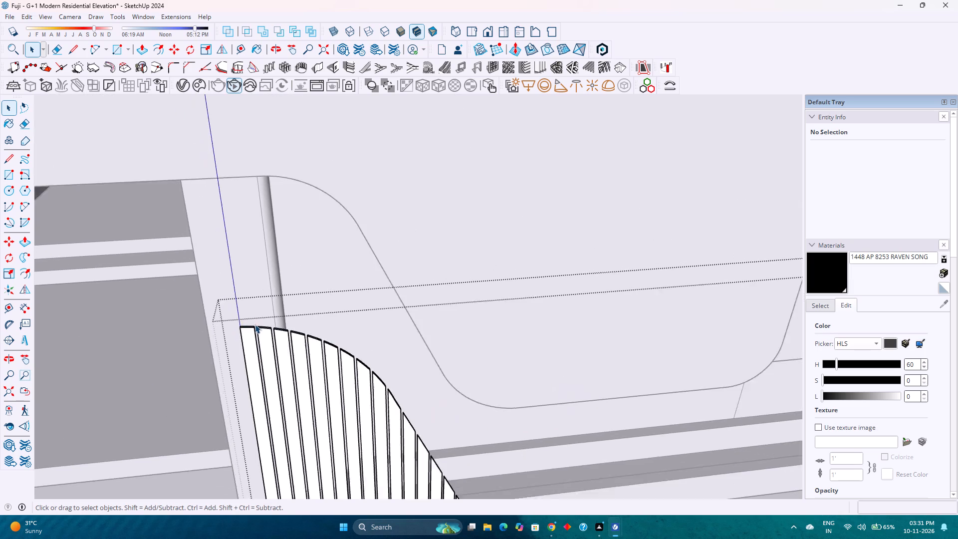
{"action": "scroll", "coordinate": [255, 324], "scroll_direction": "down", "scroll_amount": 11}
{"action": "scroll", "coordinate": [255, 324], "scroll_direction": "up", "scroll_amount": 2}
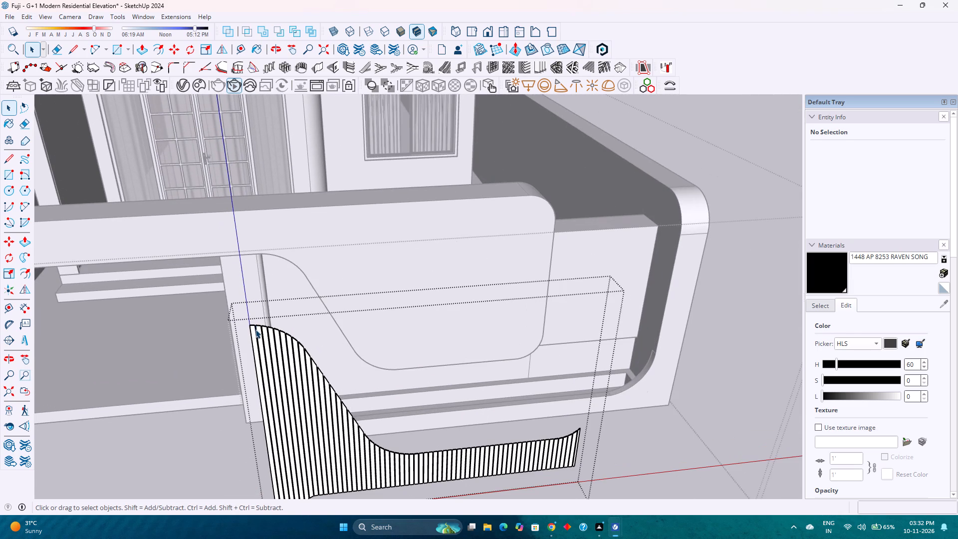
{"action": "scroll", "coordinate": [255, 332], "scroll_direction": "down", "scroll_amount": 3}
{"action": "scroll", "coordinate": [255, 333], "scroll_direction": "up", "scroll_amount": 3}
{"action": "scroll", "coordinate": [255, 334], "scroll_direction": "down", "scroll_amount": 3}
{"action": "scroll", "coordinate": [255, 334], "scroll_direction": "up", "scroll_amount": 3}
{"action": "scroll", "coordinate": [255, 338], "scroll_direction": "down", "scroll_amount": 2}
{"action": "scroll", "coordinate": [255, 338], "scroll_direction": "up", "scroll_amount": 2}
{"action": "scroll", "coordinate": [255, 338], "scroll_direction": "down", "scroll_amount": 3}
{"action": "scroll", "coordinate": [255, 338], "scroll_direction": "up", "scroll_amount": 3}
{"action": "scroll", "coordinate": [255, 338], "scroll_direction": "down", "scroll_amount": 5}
Leave the louvre group and delete the short vertical edge below the curved band on the front boundary wall.
{"action": "left_click", "coordinate": [590, 385]}
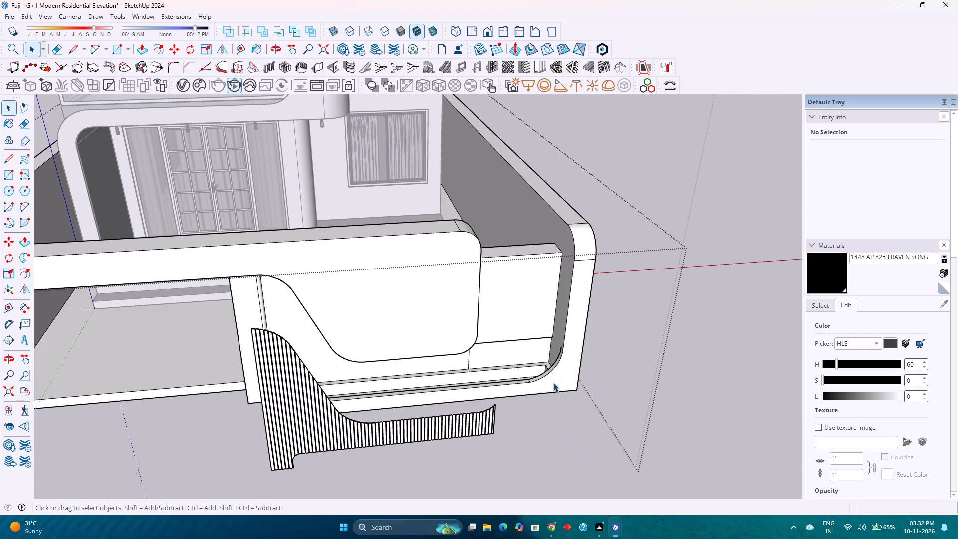
{"action": "left_click", "coordinate": [470, 360]}
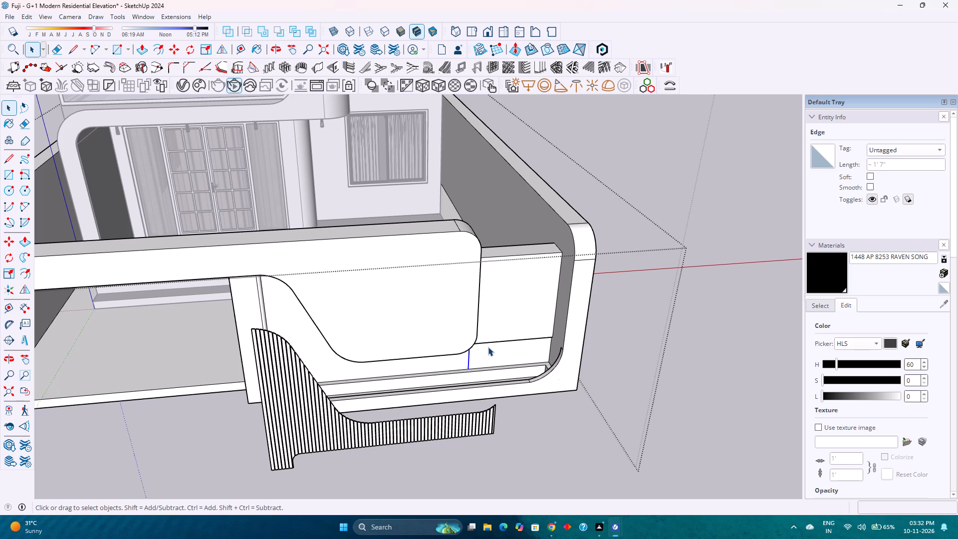
{"action": "key", "text": "Delete"}
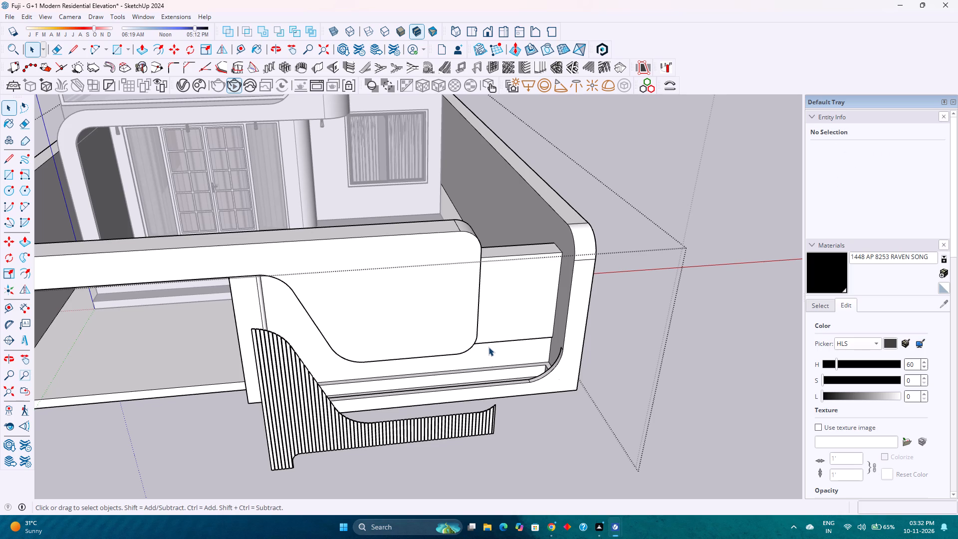
Move the louvre cladding group 5' along the green axis onto the front boundary wall, using its bottom front corner as reference.
{"action": "scroll", "coordinate": [376, 398], "scroll_direction": "down", "scroll_amount": 4}
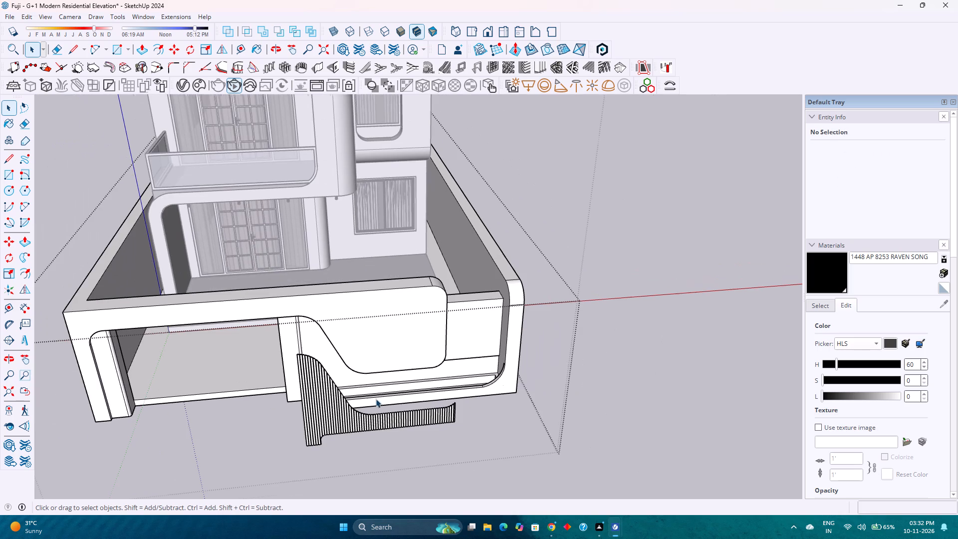
{"action": "left_click", "coordinate": [347, 413]}
{"action": "middle_click_drag", "start_coordinate": [272, 420], "coordinate": [474, 361]}
{"action": "scroll", "coordinate": [474, 361], "scroll_direction": "down", "scroll_amount": 3}
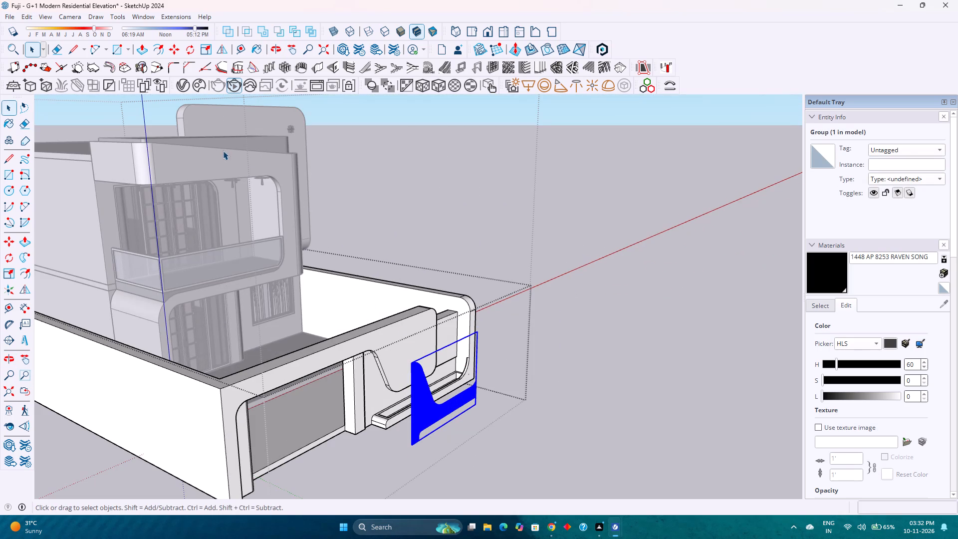
{"action": "left_click", "coordinate": [174, 46]}
{"action": "scroll", "coordinate": [418, 477], "scroll_direction": "up", "scroll_amount": 5}
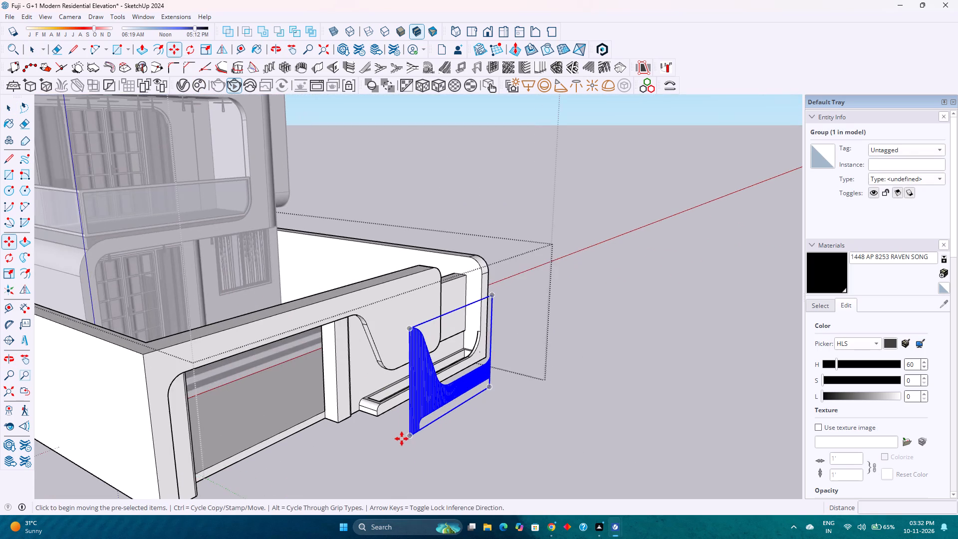
{"action": "scroll", "coordinate": [402, 439], "scroll_direction": "up", "scroll_amount": 20}
{"action": "scroll", "coordinate": [402, 439], "scroll_direction": "up", "scroll_amount": 8}
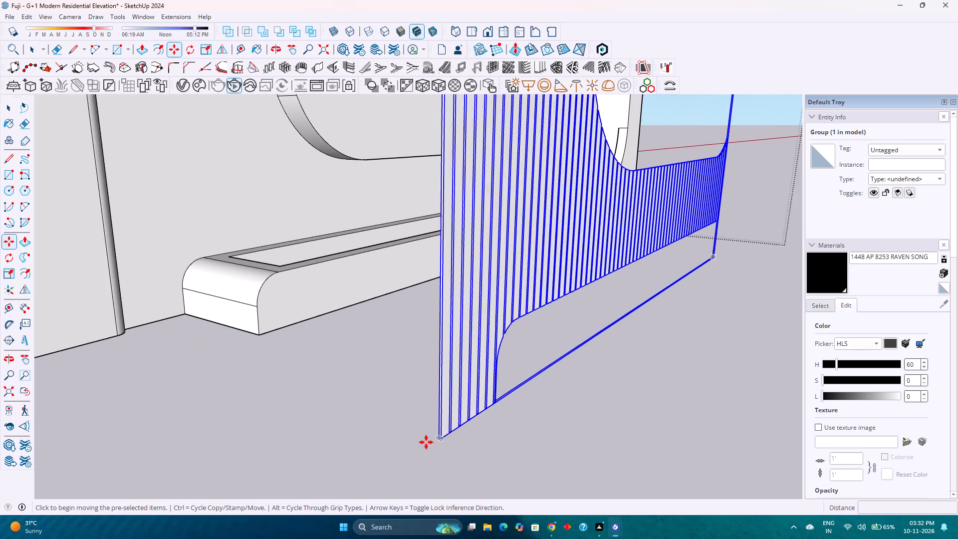
{"action": "scroll", "coordinate": [426, 442], "scroll_direction": "up", "scroll_amount": 18}
{"action": "scroll", "coordinate": [438, 434], "scroll_direction": "down", "scroll_amount": 4}
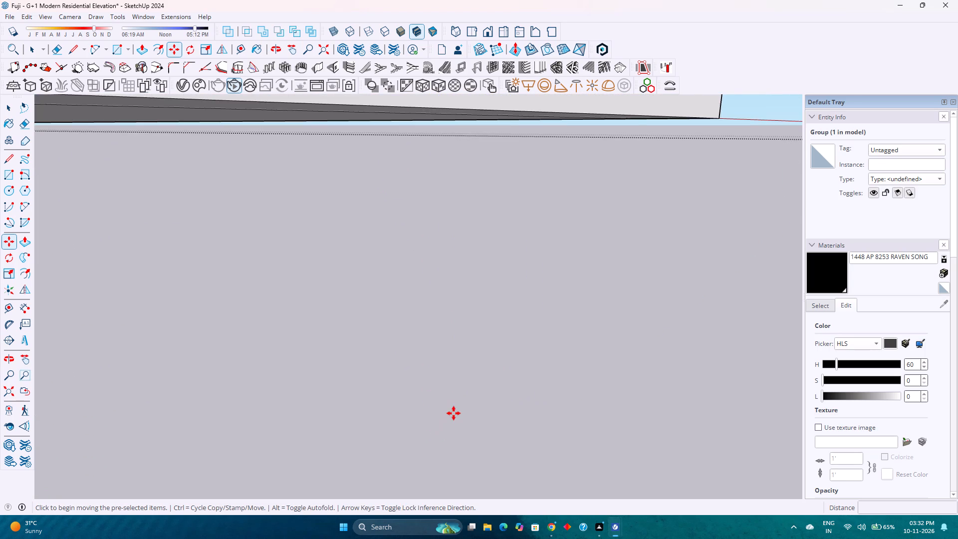
{"action": "scroll", "coordinate": [454, 413], "scroll_direction": "down", "scroll_amount": 5}
{"action": "scroll", "coordinate": [460, 401], "scroll_direction": "up", "scroll_amount": 16}
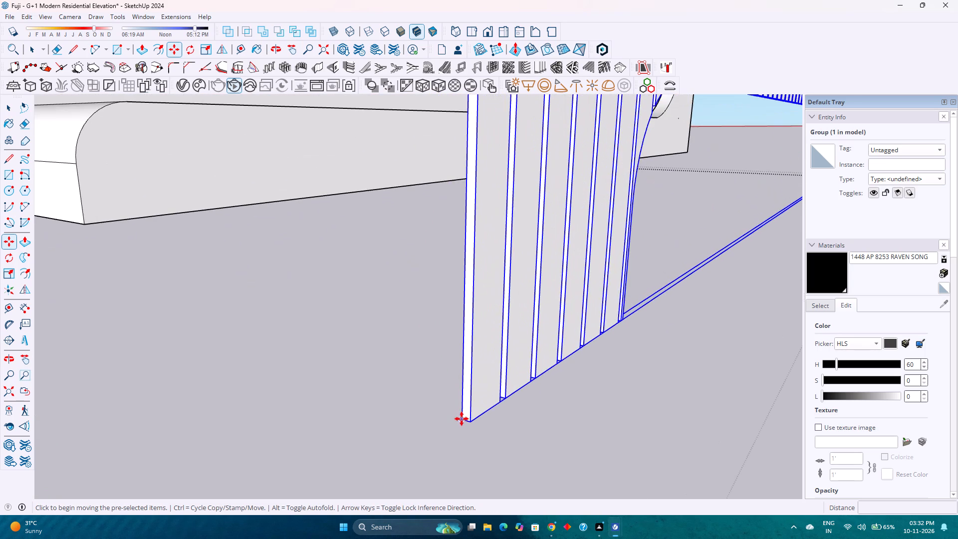
{"action": "left_click", "coordinate": [462, 419]}
{"action": "key", "text": "Left"}
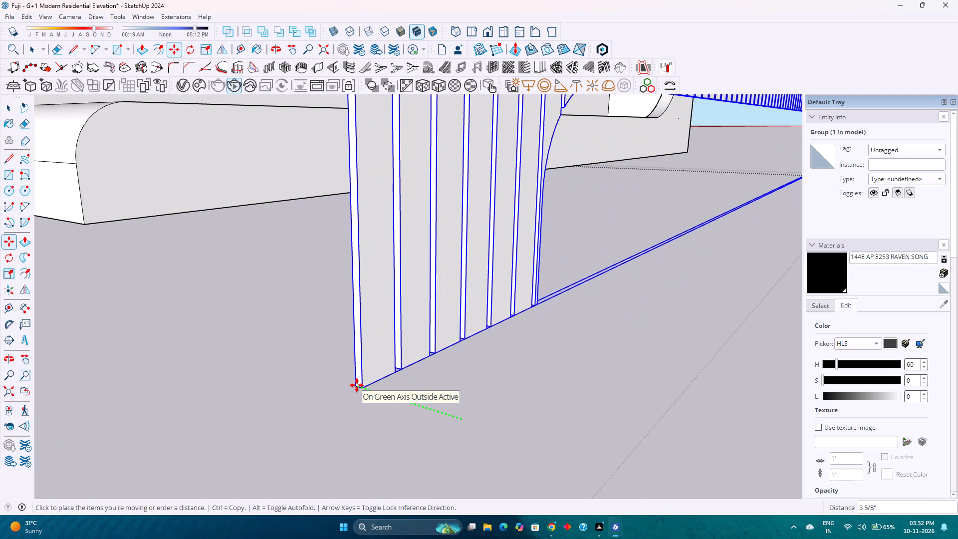
{"action": "type", "text": "5'"}
{"action": "key", "text": "Return"}
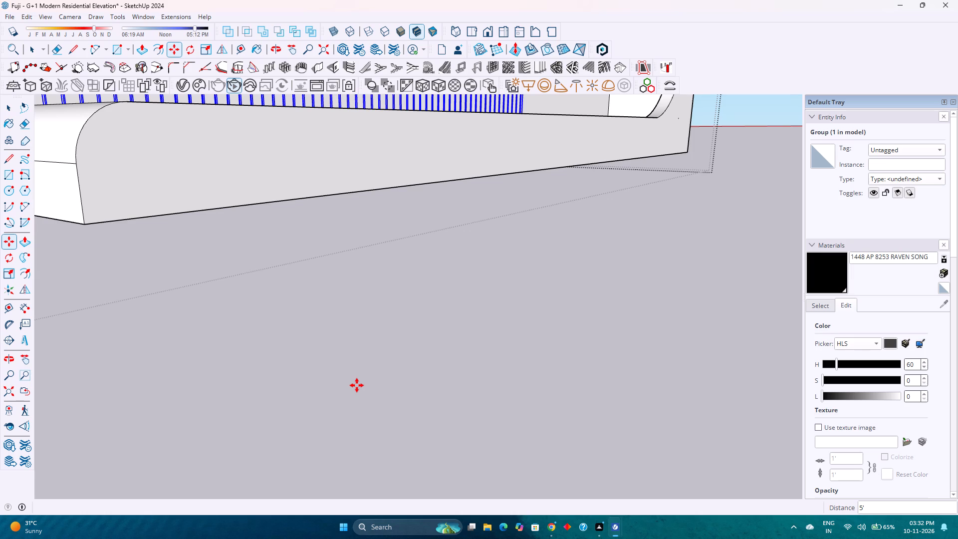
{"action": "scroll", "coordinate": [407, 217], "scroll_direction": "down", "scroll_amount": 12}
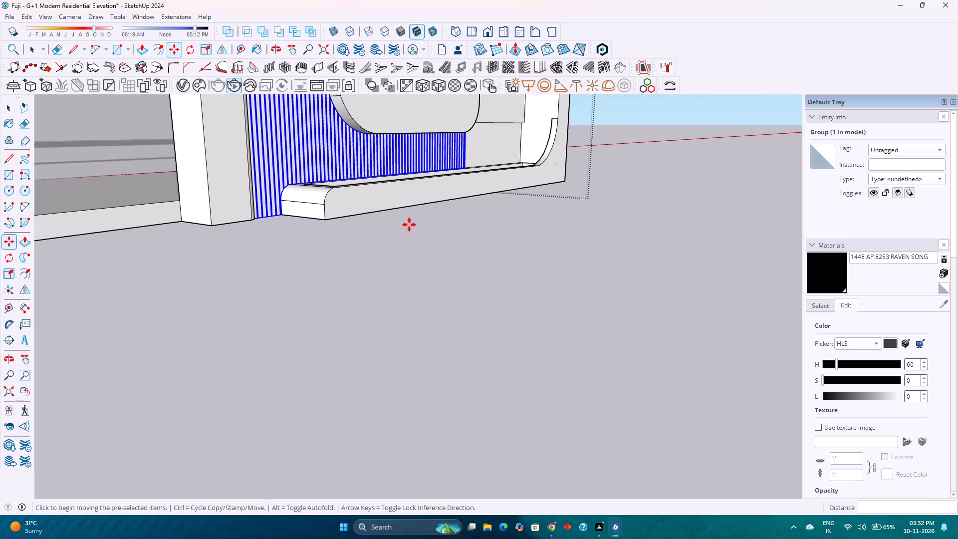
{"action": "key", "text": "space"}
Leave the wall group and examine how the louvre cladding sits behind the curved panel and planter from several angles.
{"action": "scroll", "coordinate": [399, 232], "scroll_direction": "down", "scroll_amount": 3}
{"action": "middle_click_drag", "start_coordinate": [462, 247], "coordinate": [261, 353]}
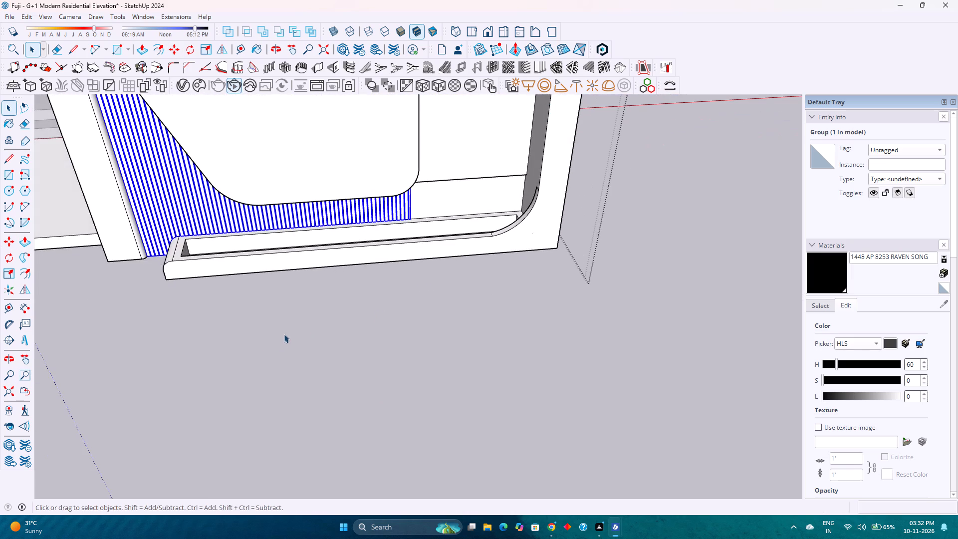
{"action": "left_click", "coordinate": [282, 333]}
{"action": "scroll", "coordinate": [289, 327], "scroll_direction": "down", "scroll_amount": 3}
{"action": "middle_click_drag", "start_coordinate": [294, 324], "coordinate": [351, 389], "text": "shift"}
{"action": "scroll", "coordinate": [349, 349], "scroll_direction": "down", "scroll_amount": 7}
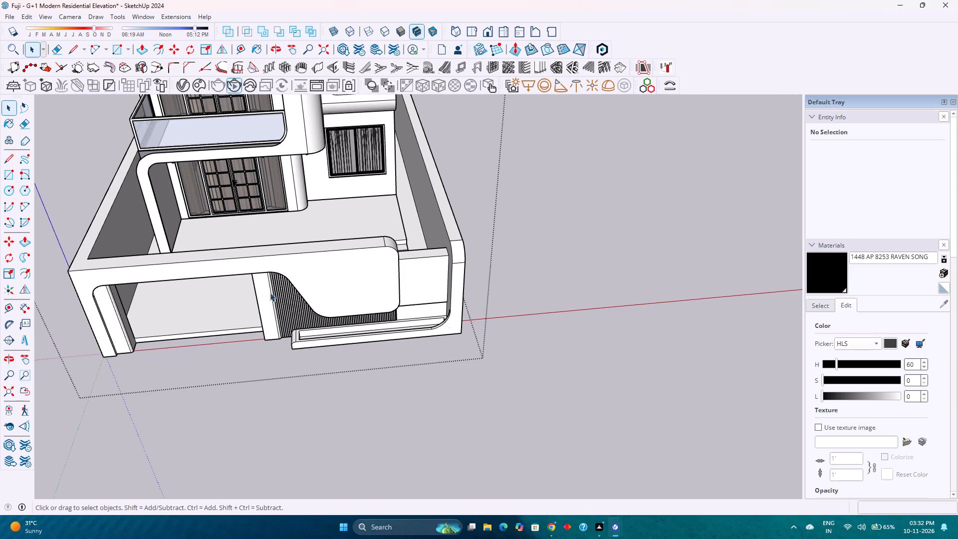
{"action": "scroll", "coordinate": [354, 303], "scroll_direction": "up", "scroll_amount": 4}
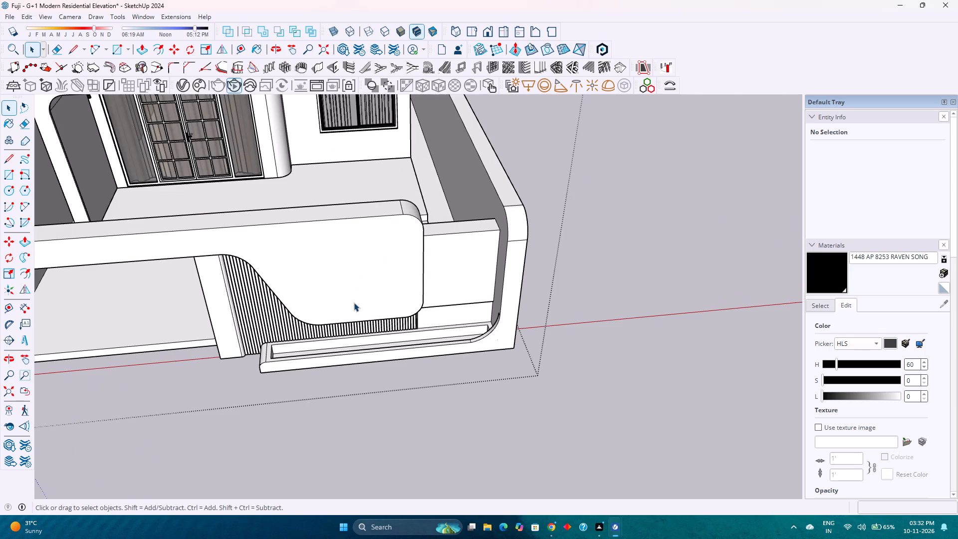
{"action": "scroll", "coordinate": [353, 288], "scroll_direction": "up", "scroll_amount": 3}
{"action": "middle_click_drag", "start_coordinate": [353, 288], "coordinate": [416, 299]}
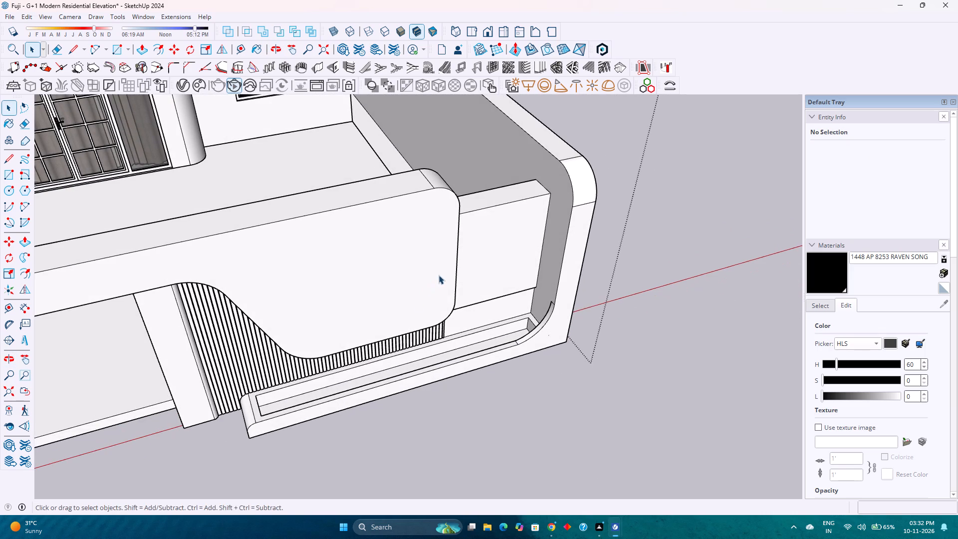
Open the front wall group and place a vertical guide inward from the curved panel's outer edge, entering offsets of 2'4" and 2'6".
{"action": "left_click", "coordinate": [227, 55]}
{"action": "key", "text": "space"}
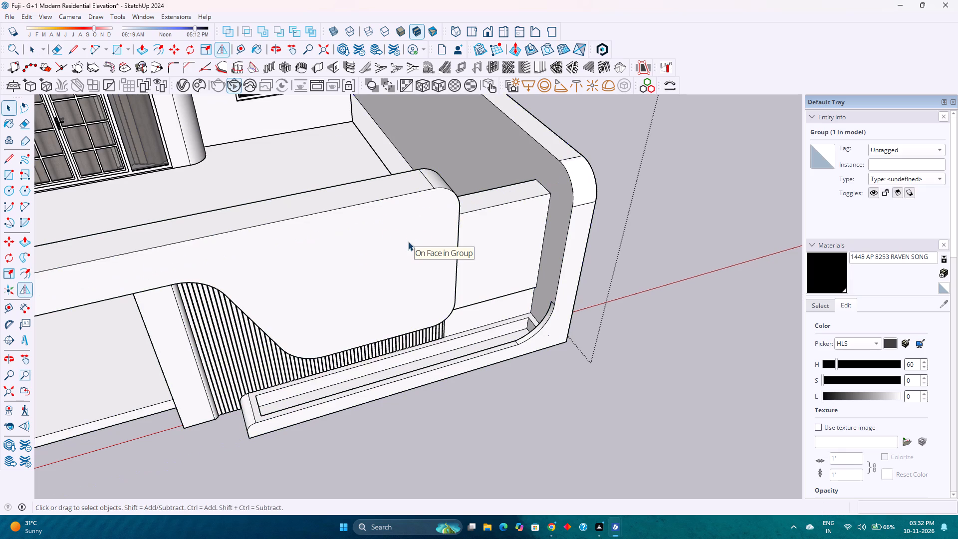
{"action": "double_click", "coordinate": [405, 241]}
{"action": "scroll", "coordinate": [405, 241], "scroll_direction": "up", "scroll_amount": 3}
{"action": "left_click", "coordinate": [405, 241]}
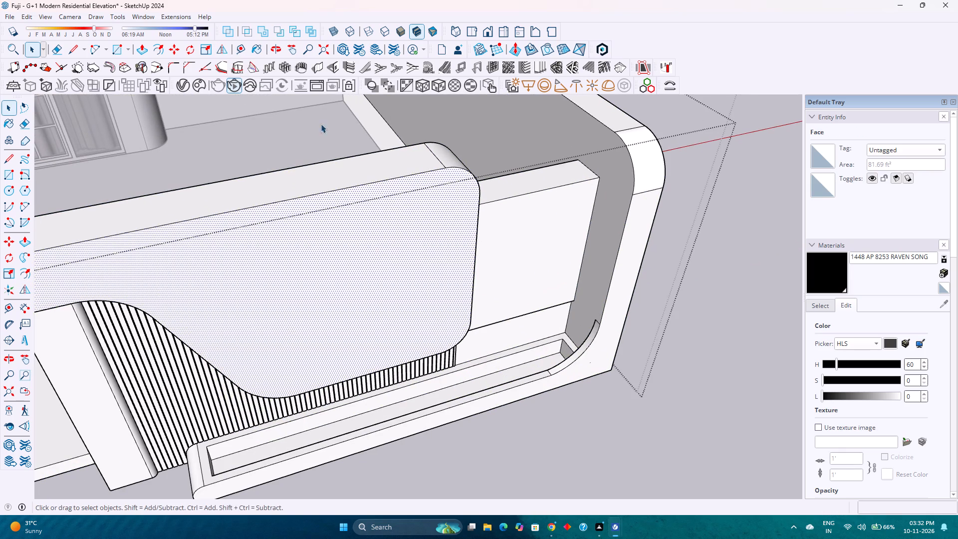
{"action": "left_click", "coordinate": [246, 50]}
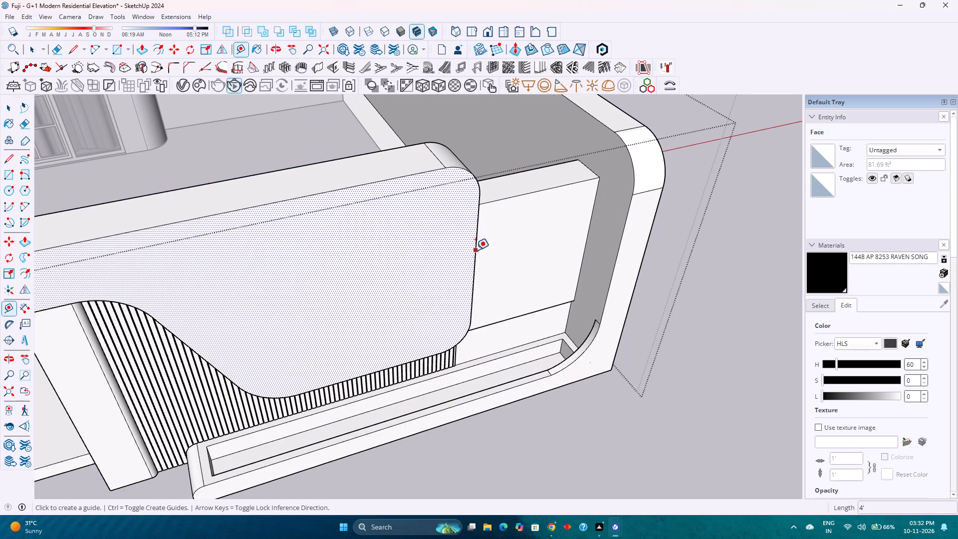
{"action": "left_click", "coordinate": [476, 250]}
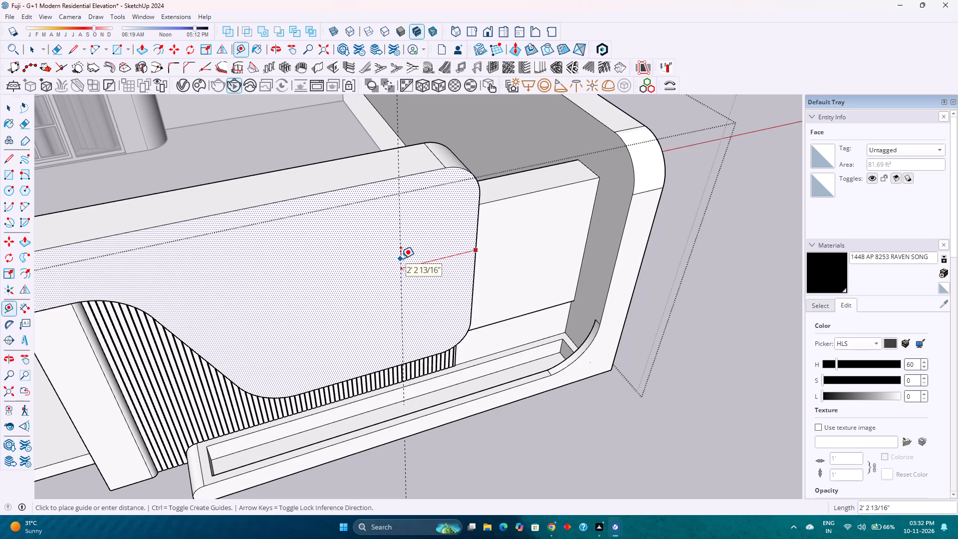
{"action": "type", "text": "2'4"}
{"action": "key", "text": "Return"}
{"action": "scroll", "coordinate": [401, 260], "scroll_direction": "down", "scroll_amount": 1}
{"action": "middle_click_drag", "start_coordinate": [401, 260], "coordinate": [323, 210]}
{"action": "scroll", "coordinate": [323, 210], "scroll_direction": "down", "scroll_amount": 3}
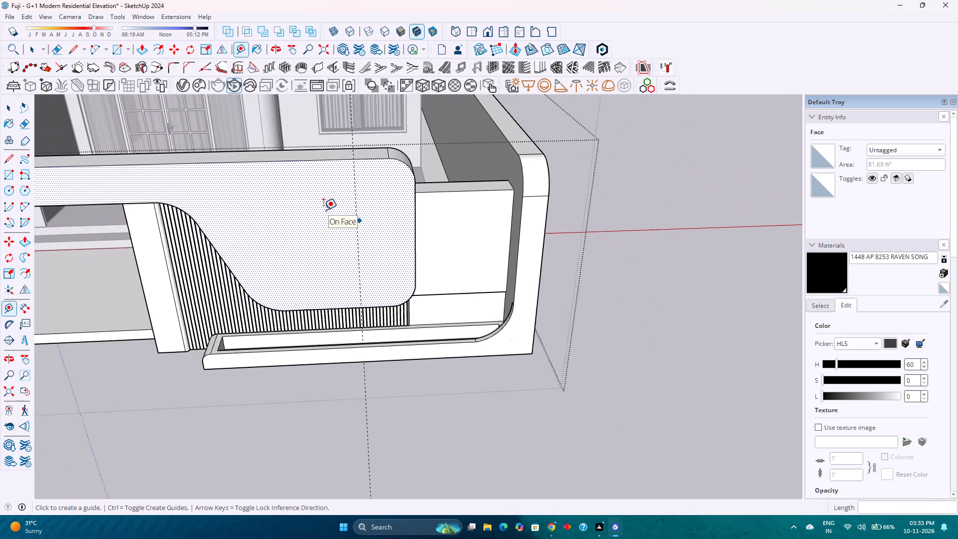
{"action": "scroll", "coordinate": [323, 210], "scroll_direction": "down", "scroll_amount": 3}
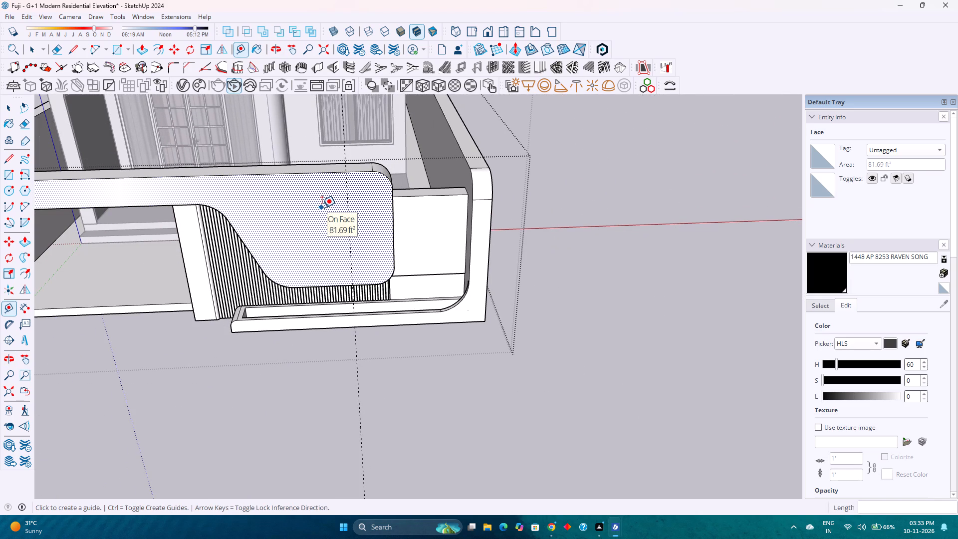
{"action": "type", "text": "2'"}
{"action": "key", "text": "6"}
{"action": "key", "text": "Return"}
Draw a 1/2" square on the wall's top face, starting where the guide crosses the curved panel's front edge.
{"action": "scroll", "coordinate": [322, 208], "scroll_direction": "up", "scroll_amount": 2}
{"action": "middle_click_drag", "start_coordinate": [323, 206], "coordinate": [391, 288]}
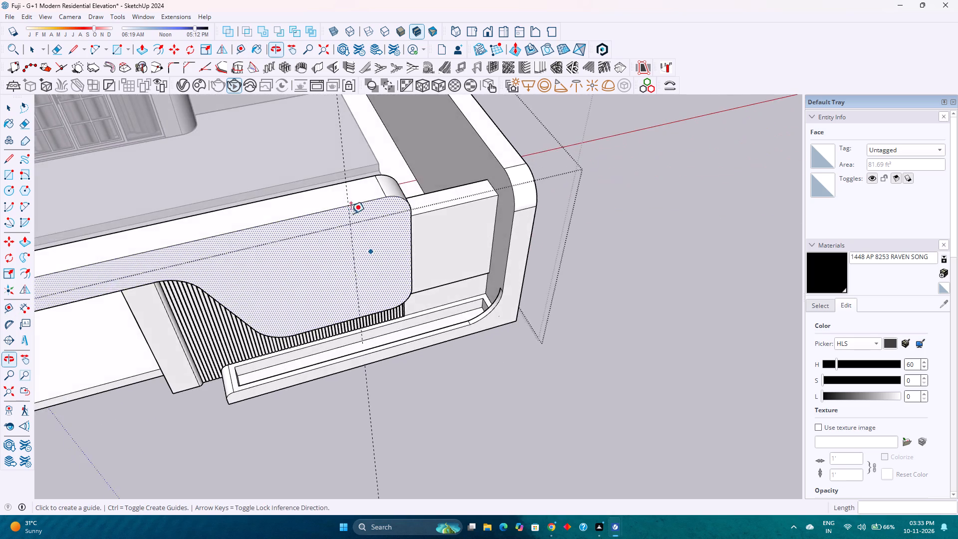
{"action": "scroll", "coordinate": [345, 203], "scroll_direction": "up", "scroll_amount": 12}
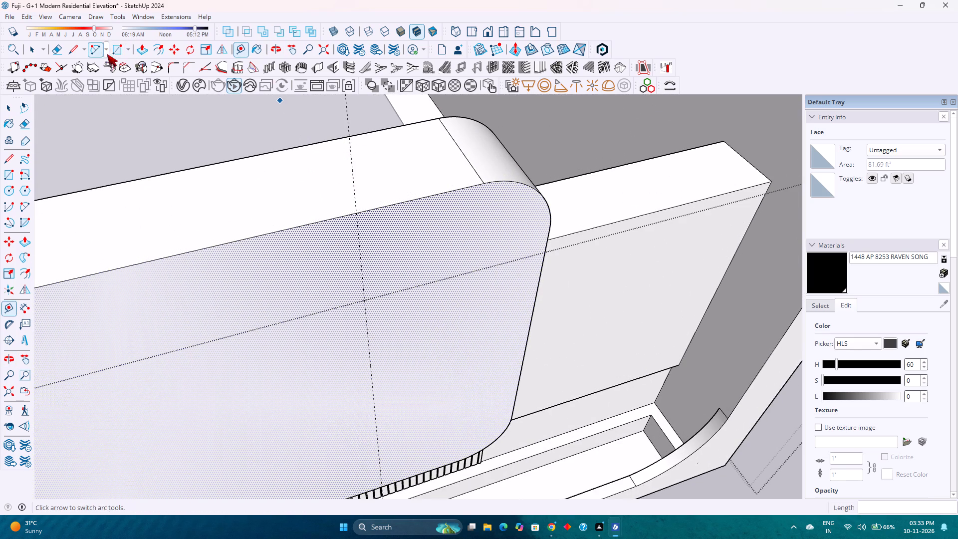
{"action": "left_click", "coordinate": [73, 54]}
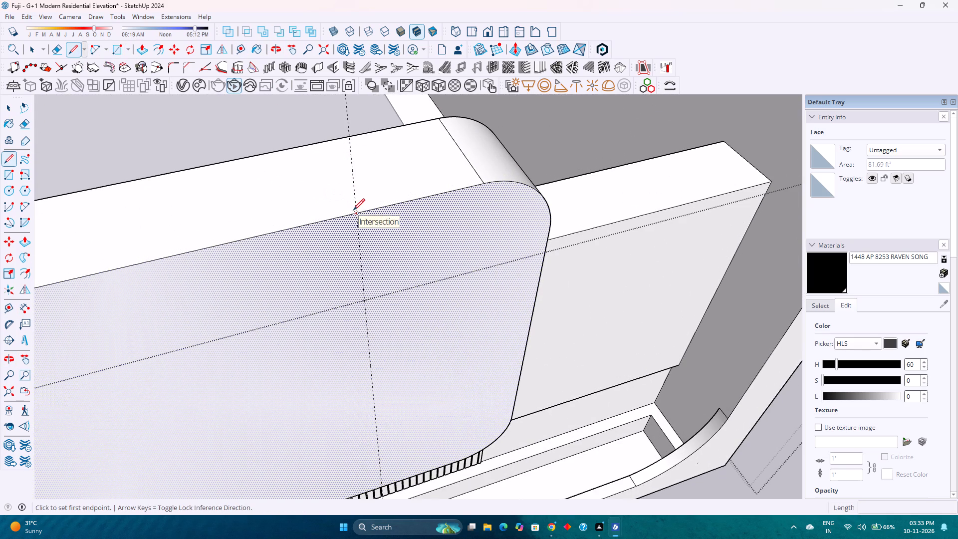
{"action": "left_click", "coordinate": [357, 213]}
{"action": "scroll", "coordinate": [351, 210], "scroll_direction": "up", "scroll_amount": 8}
{"action": "middle_click_drag", "start_coordinate": [350, 210], "coordinate": [448, 255]}
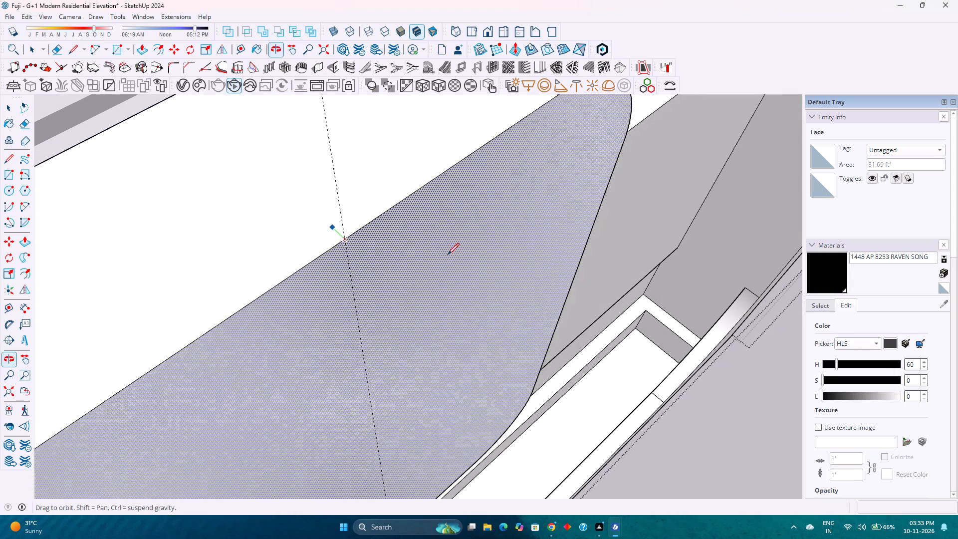
{"action": "key", "text": "Left"}
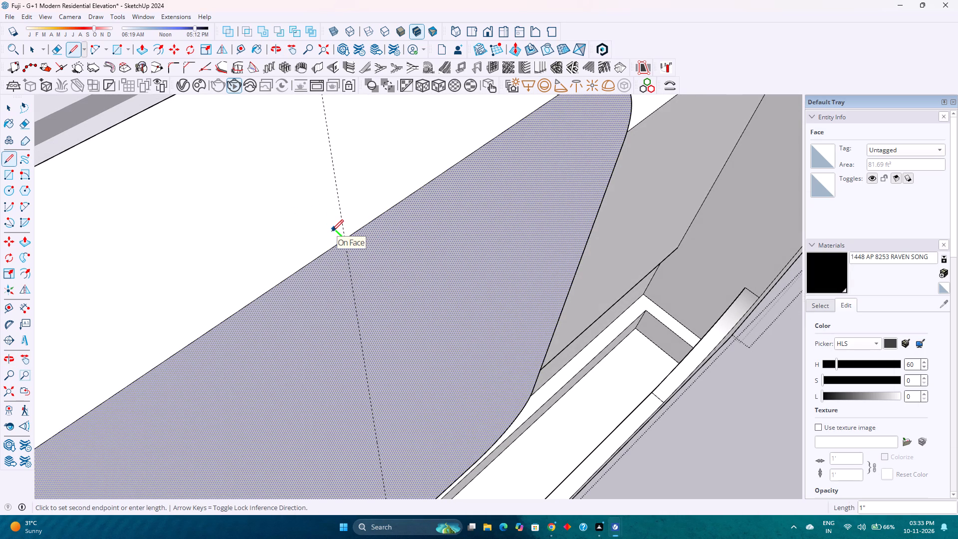
{"action": "type", "text": "0.5"}
{"action": "key", "text": "Return"}
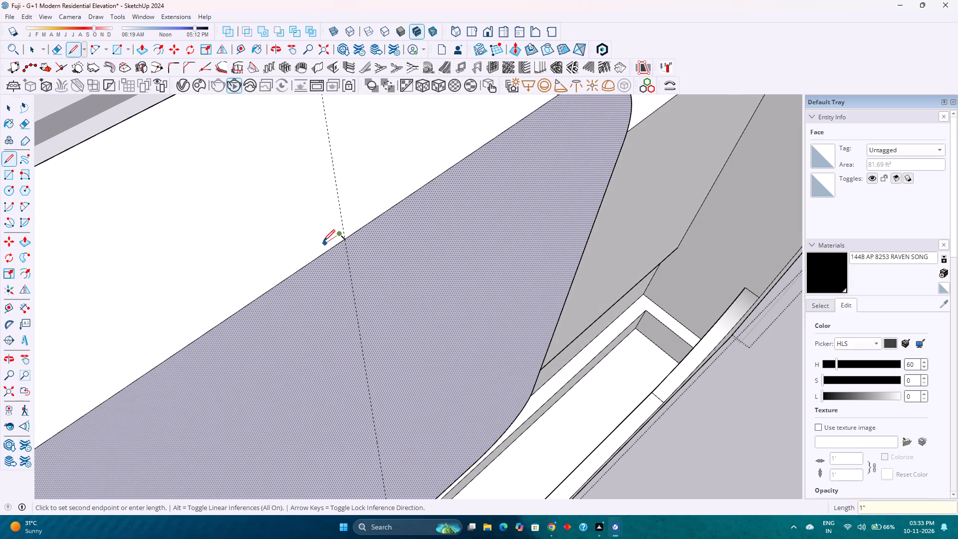
{"action": "type", "text": "0.5"}
{"action": "key", "text": "Return"}
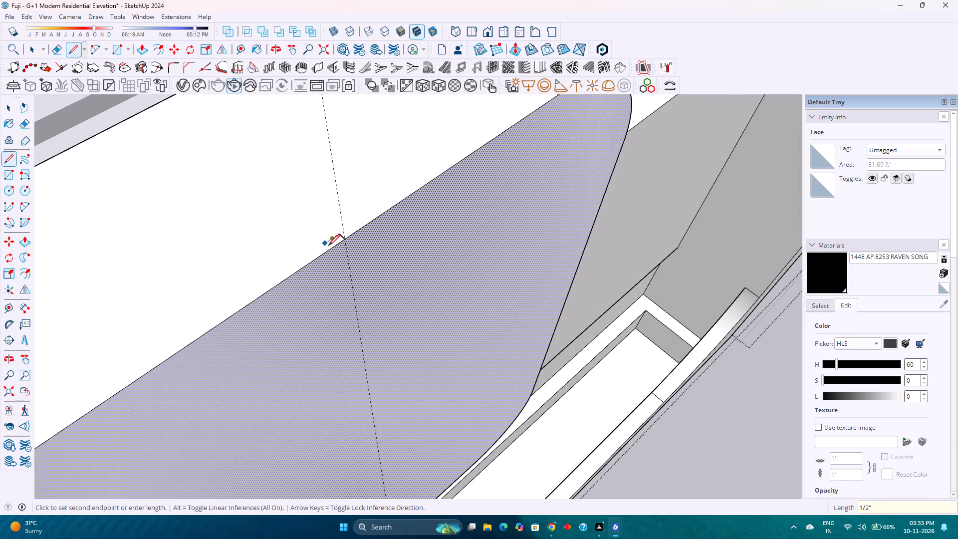
{"action": "left_click", "coordinate": [339, 248]}
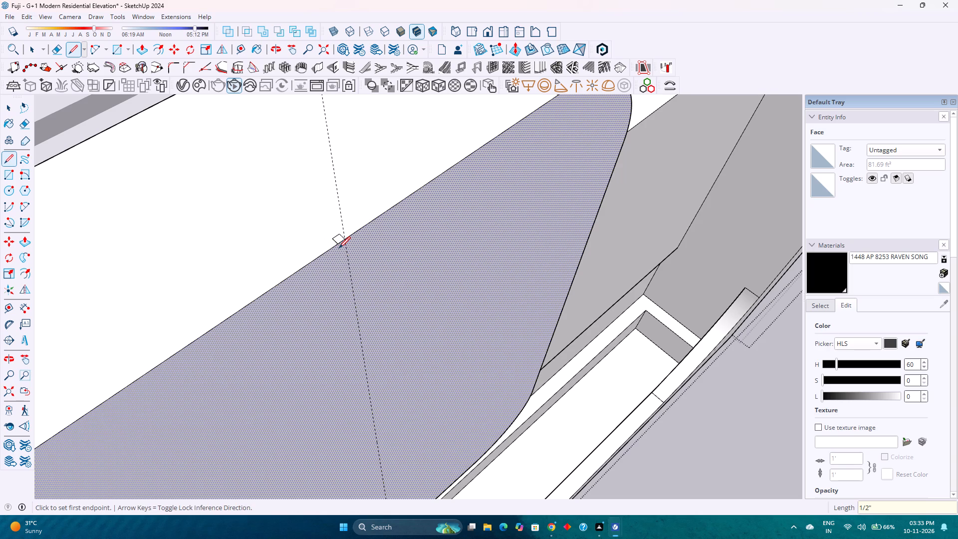
Push the small square down 6' 6" to the curved panel's bottom edge, cutting a vertical groove.
{"action": "key", "text": "p"}
{"action": "key", "text": "Escape"}
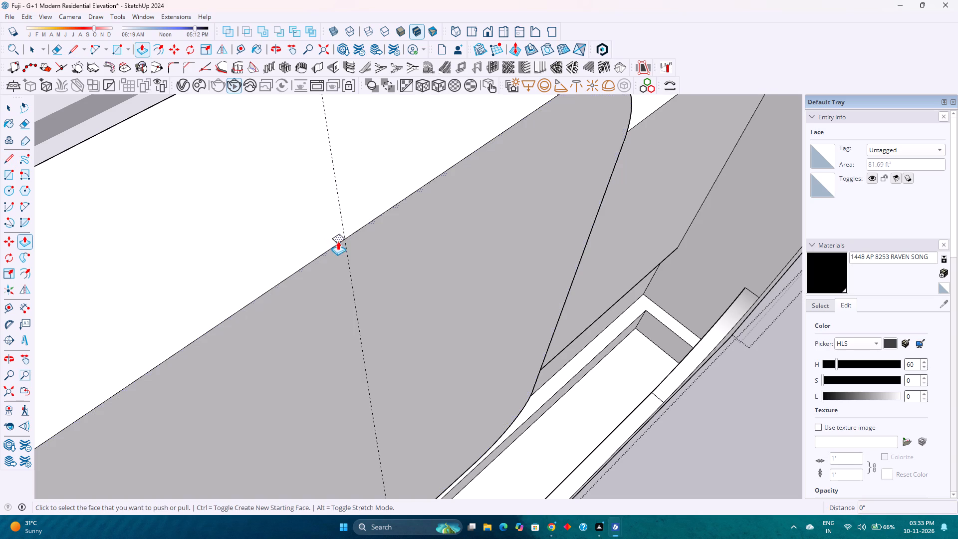
{"action": "left_click", "coordinate": [338, 240]}
{"action": "scroll", "coordinate": [348, 277], "scroll_direction": "down", "scroll_amount": 16}
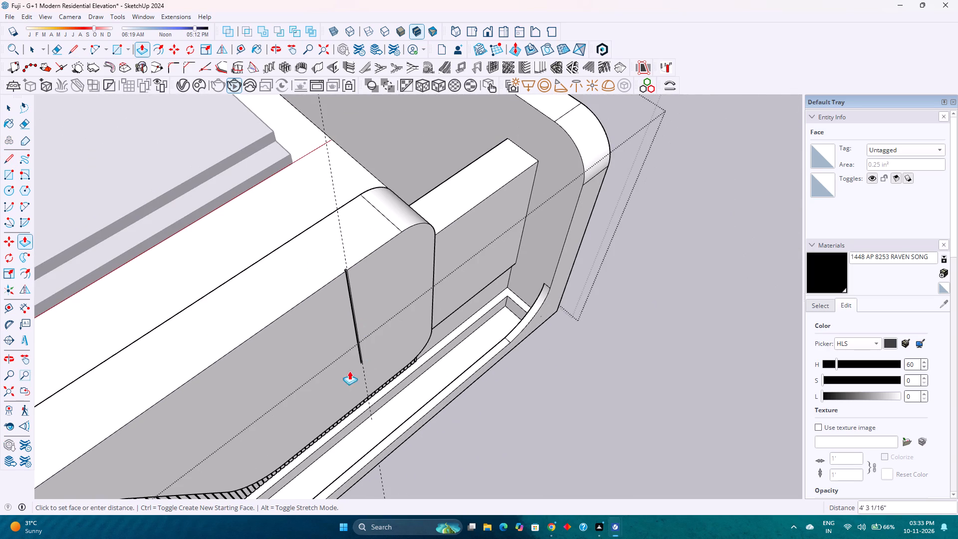
{"action": "left_click", "coordinate": [367, 399]}
{"action": "middle_click_drag", "start_coordinate": [357, 396], "coordinate": [345, 390]}
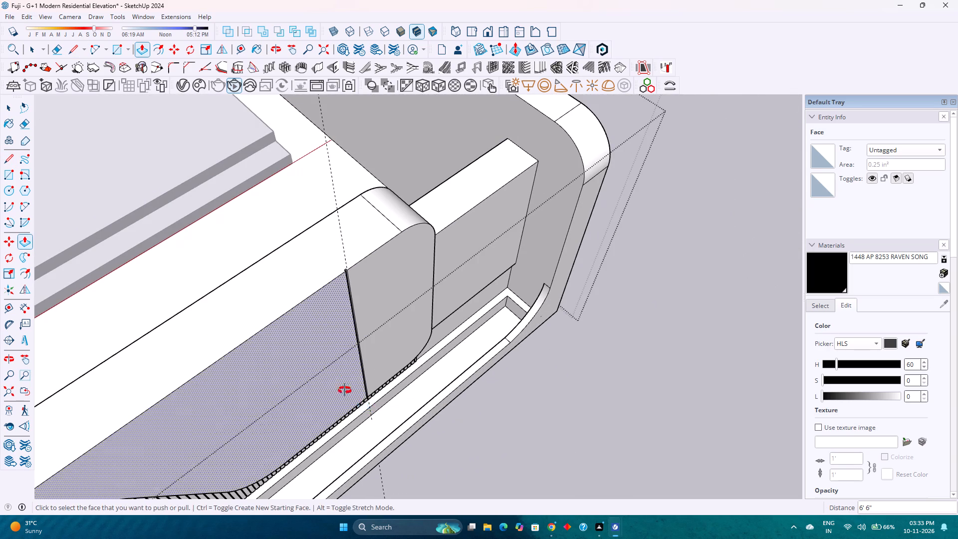
{"action": "middle_click_drag", "start_coordinate": [345, 390], "coordinate": [293, 274]}
{"action": "scroll", "coordinate": [298, 257], "scroll_direction": "down", "scroll_amount": 5}
{"action": "key", "text": "space"}
Delete the vertical guide running along the new groove in the curved panel.
{"action": "scroll", "coordinate": [299, 256], "scroll_direction": "down", "scroll_amount": 2}
{"action": "middle_click_drag", "start_coordinate": [299, 256], "coordinate": [418, 280], "text": "shift"}
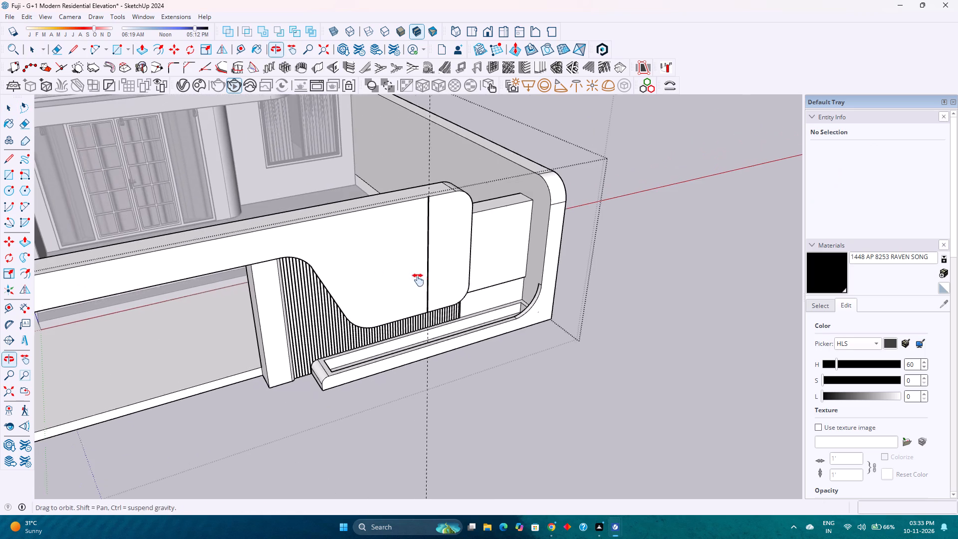
{"action": "middle_click_drag", "start_coordinate": [418, 280], "coordinate": [419, 280], "text": "shift"}
{"action": "left_click_drag", "start_coordinate": [495, 412], "coordinate": [370, 420]}
{"action": "key", "text": "Delete"}
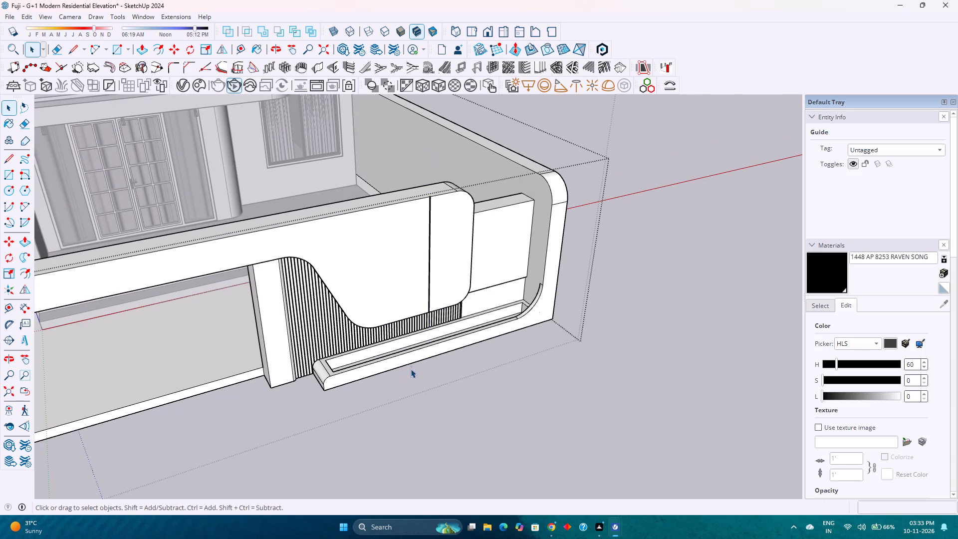
Examine the grooved curved panel and louvre cladding on the front boundary wall from several angles.
{"action": "scroll", "coordinate": [410, 364], "scroll_direction": "down", "scroll_amount": 4}
{"action": "middle_click_drag", "start_coordinate": [413, 366], "coordinate": [377, 297]}
{"action": "scroll", "coordinate": [377, 296], "scroll_direction": "up", "scroll_amount": 4}
{"action": "middle_click_drag", "start_coordinate": [378, 278], "coordinate": [509, 311], "text": "shift"}
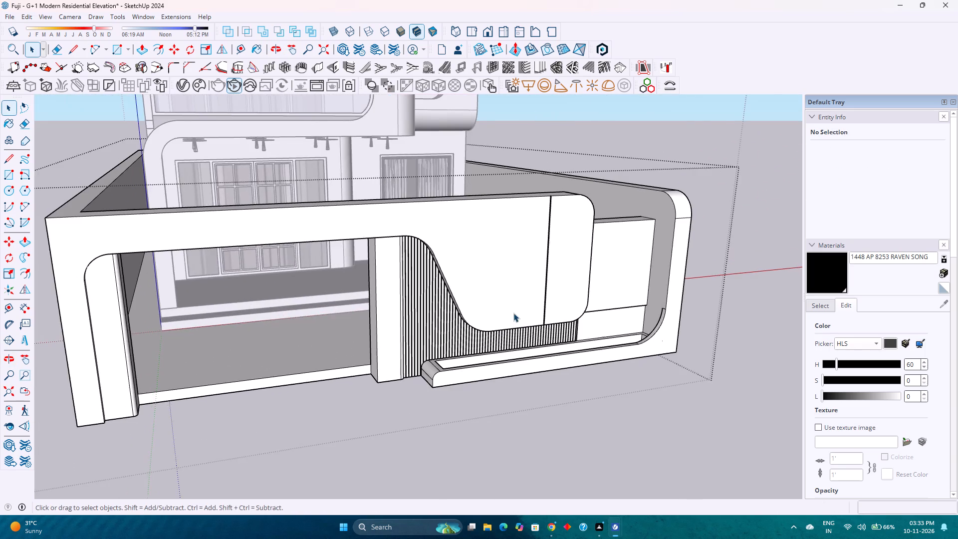
{"action": "scroll", "coordinate": [510, 312], "scroll_direction": "down", "scroll_amount": 7}
{"action": "middle_click_drag", "start_coordinate": [483, 304], "coordinate": [365, 260]}
{"action": "middle_click", "coordinate": [364, 259]}
{"action": "scroll", "coordinate": [380, 235], "scroll_direction": "up", "scroll_amount": 6}
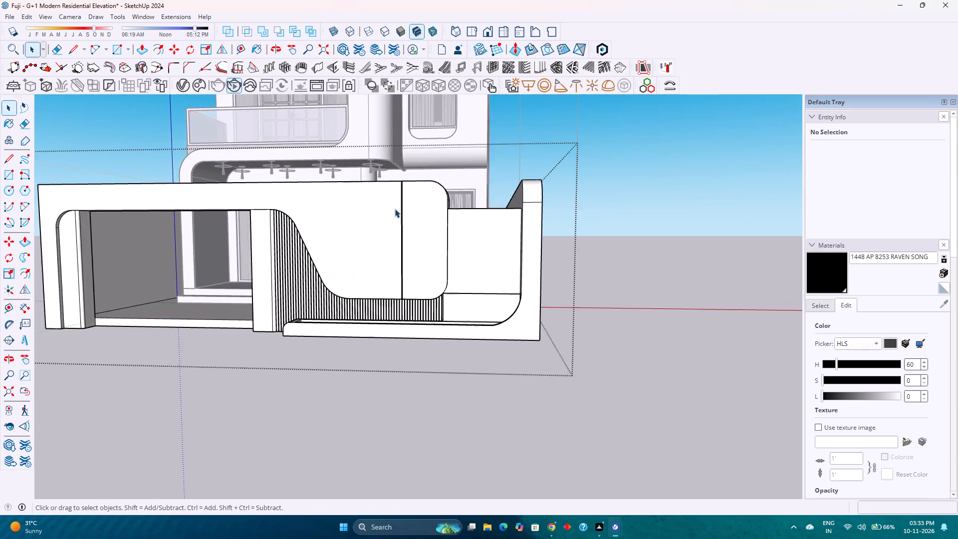
Pull the back face of the curved panel's vertical groove outward 1/4" to make the groove shallower.
{"action": "scroll", "coordinate": [395, 209], "scroll_direction": "up", "scroll_amount": 8}
{"action": "middle_click_drag", "start_coordinate": [421, 183], "coordinate": [488, 306]}
{"action": "scroll", "coordinate": [394, 163], "scroll_direction": "up", "scroll_amount": 3}
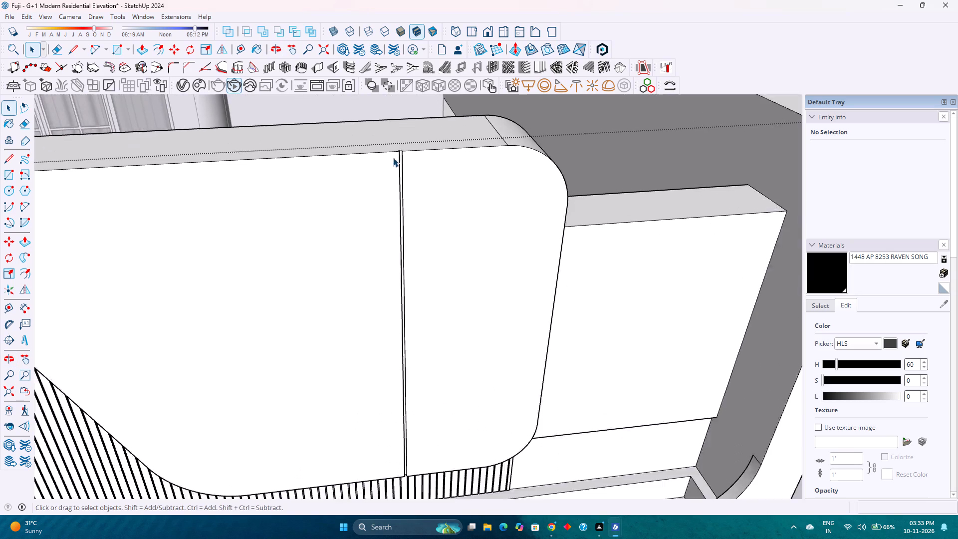
{"action": "scroll", "coordinate": [393, 158], "scroll_direction": "up", "scroll_amount": 16}
{"action": "middle_click_drag", "start_coordinate": [393, 166], "coordinate": [435, 252]}
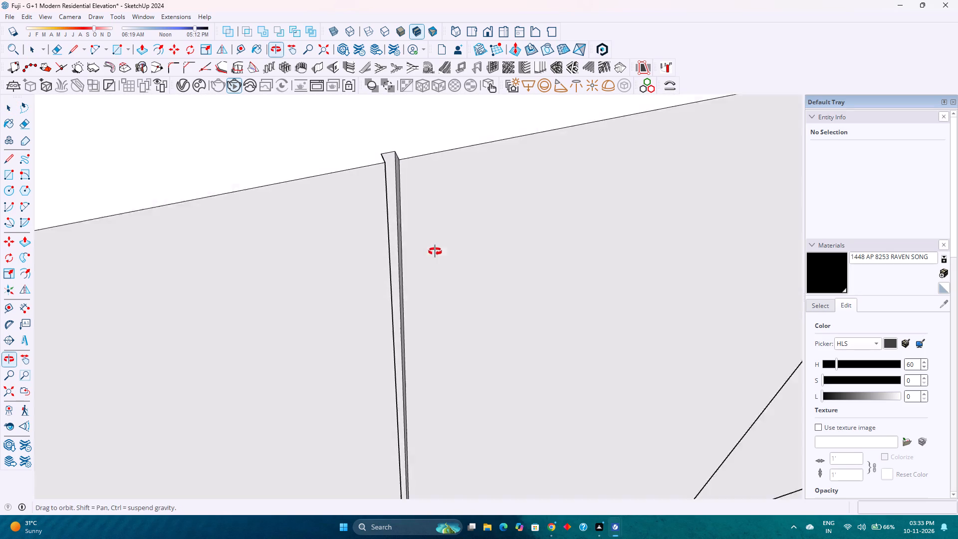
{"action": "middle_click_drag", "start_coordinate": [435, 252], "coordinate": [438, 280]}
{"action": "middle_click", "coordinate": [438, 280]}
{"action": "scroll", "coordinate": [373, 177], "scroll_direction": "up", "scroll_amount": 4}
{"action": "key", "text": "p"}
{"action": "left_click", "coordinate": [394, 146]}
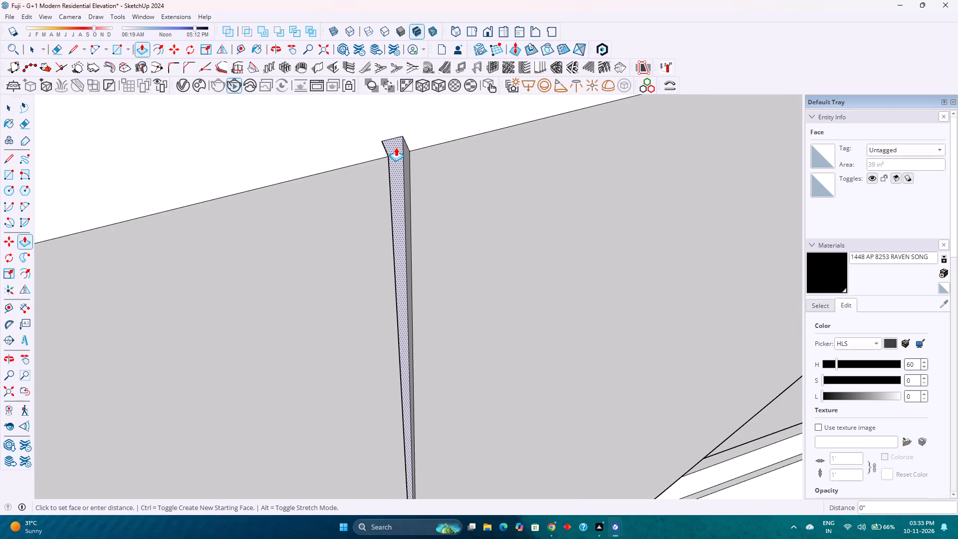
{"action": "type", "text": "0.25"}
{"action": "key", "text": "Return"}
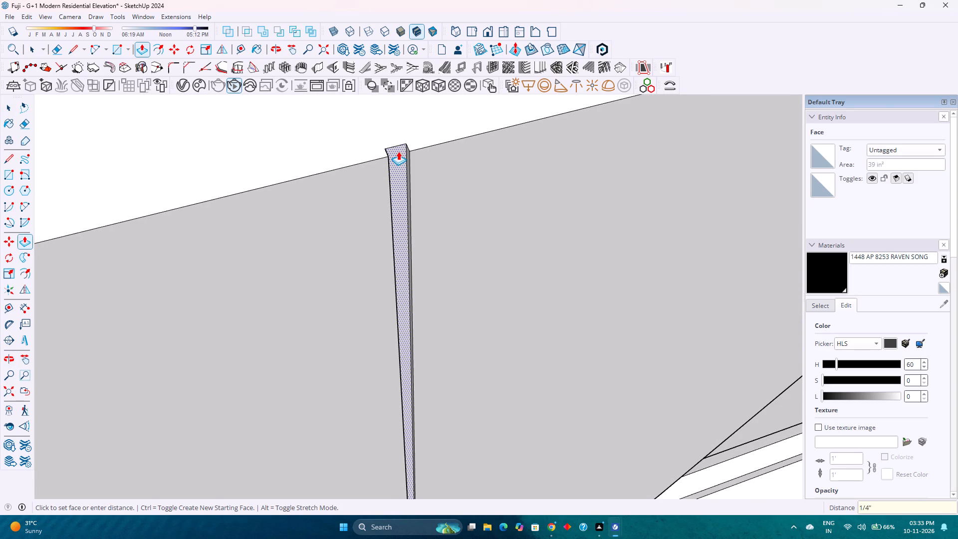
{"action": "key", "text": "space"}
{"action": "scroll", "coordinate": [407, 169], "scroll_direction": "down", "scroll_amount": 5}
{"action": "key", "text": "Escape"}
{"action": "scroll", "coordinate": [407, 169], "scroll_direction": "down", "scroll_amount": 5}
{"action": "scroll", "coordinate": [407, 169], "scroll_direction": "up", "scroll_amount": 1}
{"action": "scroll", "coordinate": [407, 169], "scroll_direction": "down", "scroll_amount": 13}
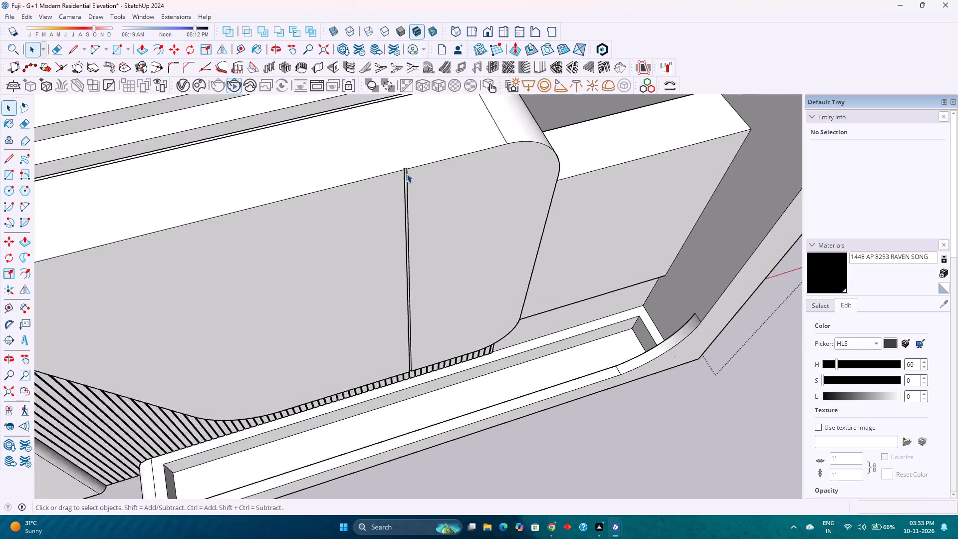
{"action": "scroll", "coordinate": [407, 174], "scroll_direction": "down", "scroll_amount": 12}
{"action": "left_click", "coordinate": [507, 371]}
Examine the front boundary wall and the overall house elevation from above and from the front.
{"action": "scroll", "coordinate": [478, 352], "scroll_direction": "down", "scroll_amount": 4}
{"action": "middle_click_drag", "start_coordinate": [474, 347], "coordinate": [415, 252]}
{"action": "middle_click", "coordinate": [414, 248]}
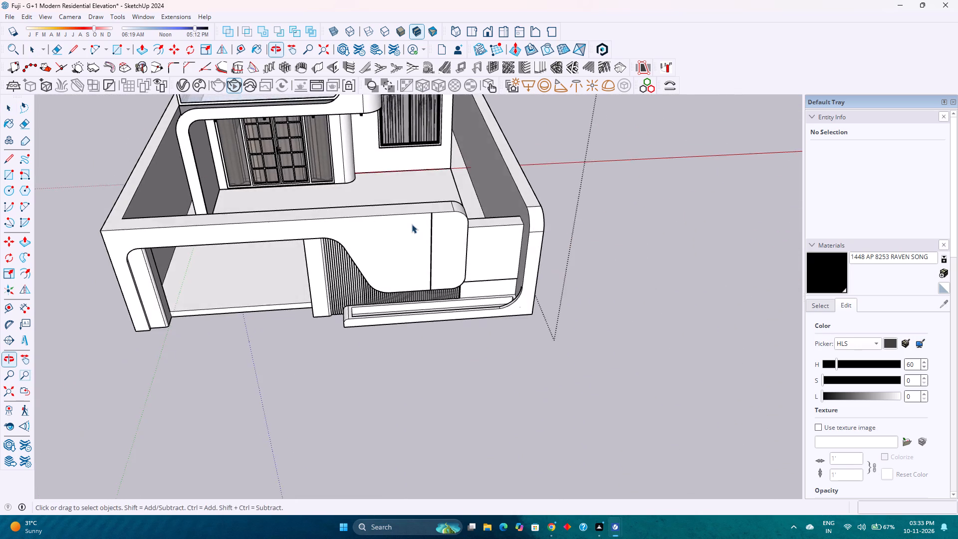
{"action": "scroll", "coordinate": [412, 223], "scroll_direction": "down", "scroll_amount": 4}
{"action": "middle_click_drag", "start_coordinate": [410, 222], "coordinate": [469, 298], "text": "shift"}
{"action": "middle_click", "coordinate": [441, 314]}
{"action": "middle_click_drag", "start_coordinate": [437, 308], "coordinate": [408, 248]}
{"action": "middle_click", "coordinate": [408, 245]}
{"action": "scroll", "coordinate": [407, 228], "scroll_direction": "down", "scroll_amount": 3}
{"action": "middle_click", "coordinate": [378, 262], "text": "shift"}
{"action": "middle_click_drag", "start_coordinate": [378, 262], "coordinate": [403, 325], "text": "shift"}
{"action": "middle_click_drag", "start_coordinate": [391, 323], "coordinate": [383, 310]}
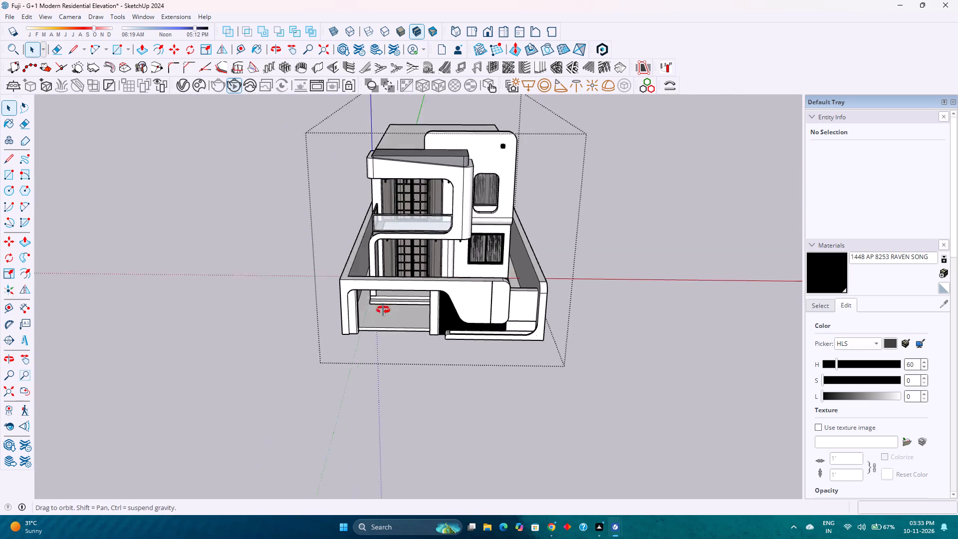
{"action": "middle_click_drag", "start_coordinate": [383, 310], "coordinate": [373, 280]}
{"action": "middle_click", "coordinate": [373, 280]}
{"action": "scroll", "coordinate": [387, 259], "scroll_direction": "up", "scroll_amount": 3}
Save the model.
{"action": "key", "text": "ctrl+s"}
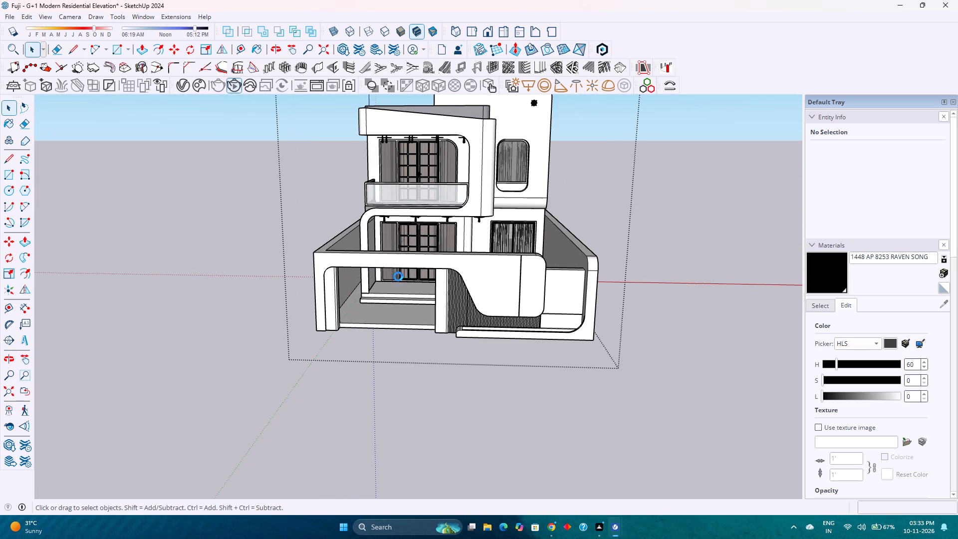
Examine the boundary wall's gate opening and the pillar beside the louvre cladding from the front and from low angles.
{"action": "scroll", "coordinate": [430, 272], "scroll_direction": "down", "scroll_amount": 4}
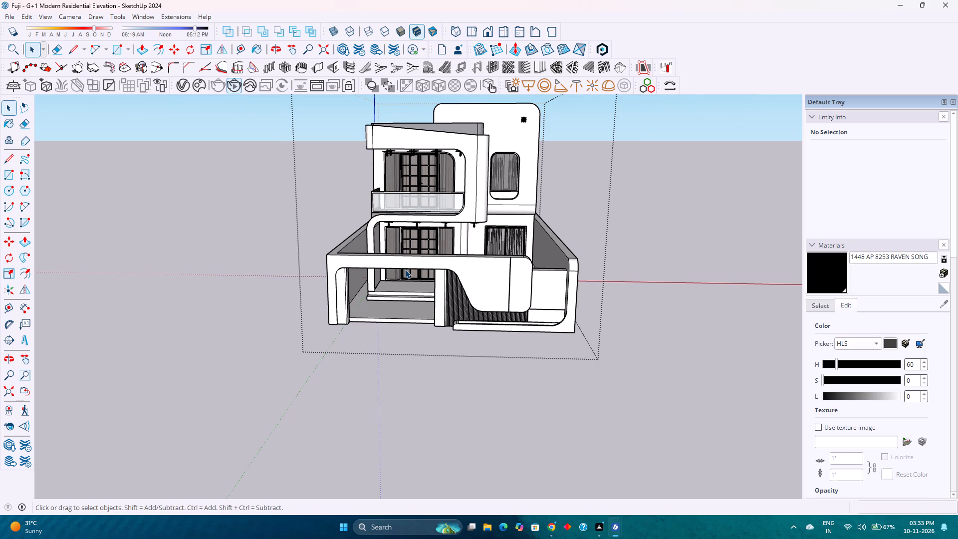
{"action": "middle_click_drag", "start_coordinate": [411, 310], "coordinate": [435, 270]}
{"action": "scroll", "coordinate": [437, 267], "scroll_direction": "up", "scroll_amount": 2}
{"action": "middle_click_drag", "start_coordinate": [438, 266], "coordinate": [445, 258]}
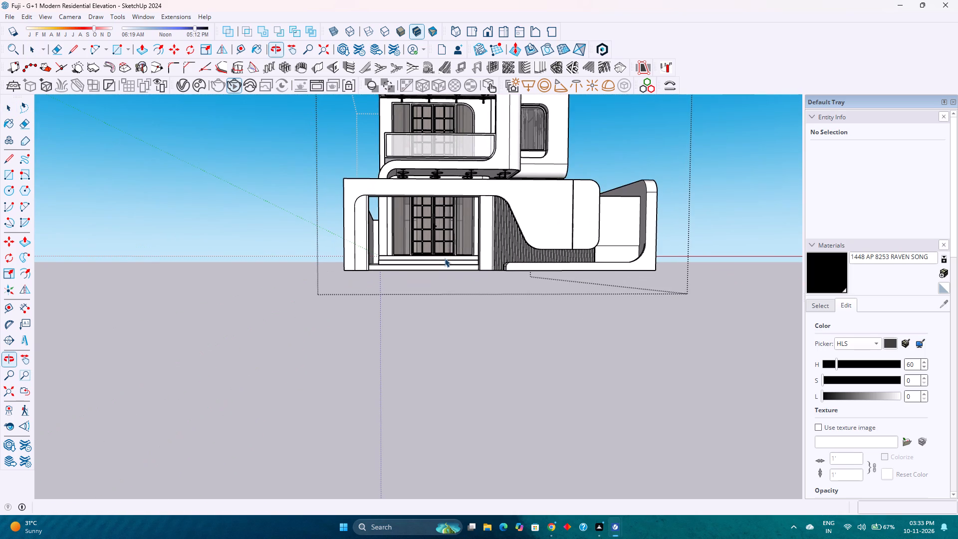
{"action": "scroll", "coordinate": [444, 258], "scroll_direction": "down", "scroll_amount": 3}
{"action": "middle_click_drag", "start_coordinate": [444, 258], "coordinate": [434, 240]}
{"action": "scroll", "coordinate": [434, 234], "scroll_direction": "up", "scroll_amount": 5}
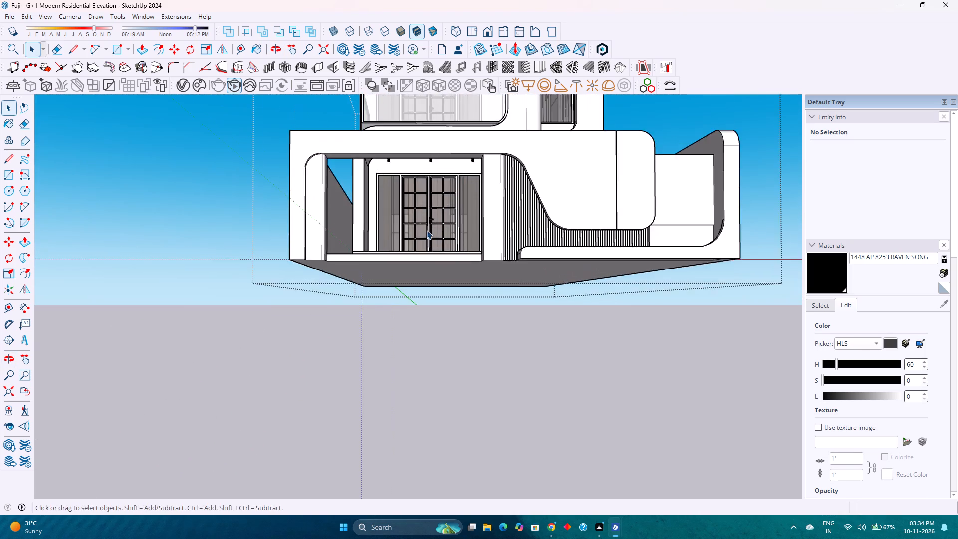
{"action": "middle_click_drag", "start_coordinate": [427, 230], "coordinate": [437, 257]}
{"action": "middle_click", "coordinate": [437, 257]}
{"action": "scroll", "coordinate": [501, 320], "scroll_direction": "up", "scroll_amount": 3}
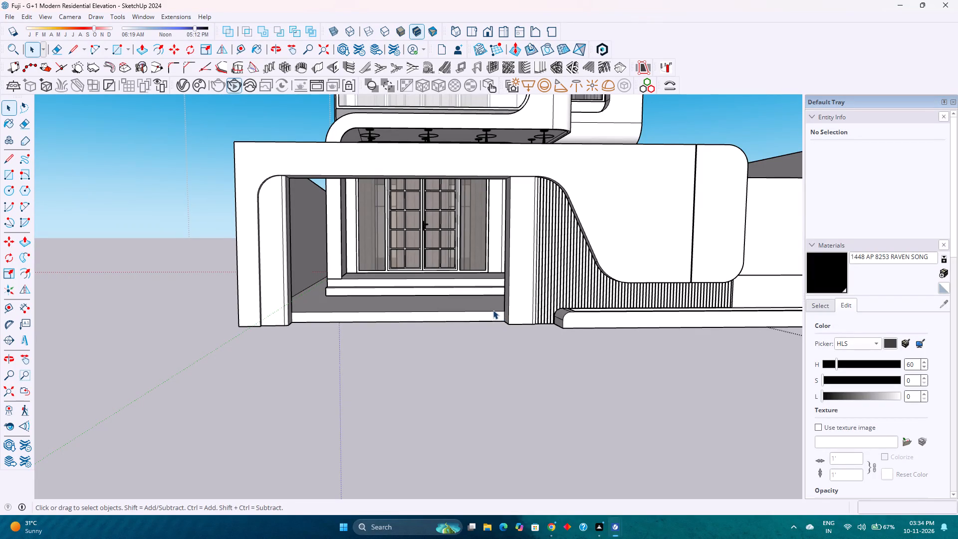
{"action": "scroll", "coordinate": [491, 310], "scroll_direction": "down", "scroll_amount": 3}
{"action": "scroll", "coordinate": [499, 310], "scroll_direction": "up", "scroll_amount": 1}
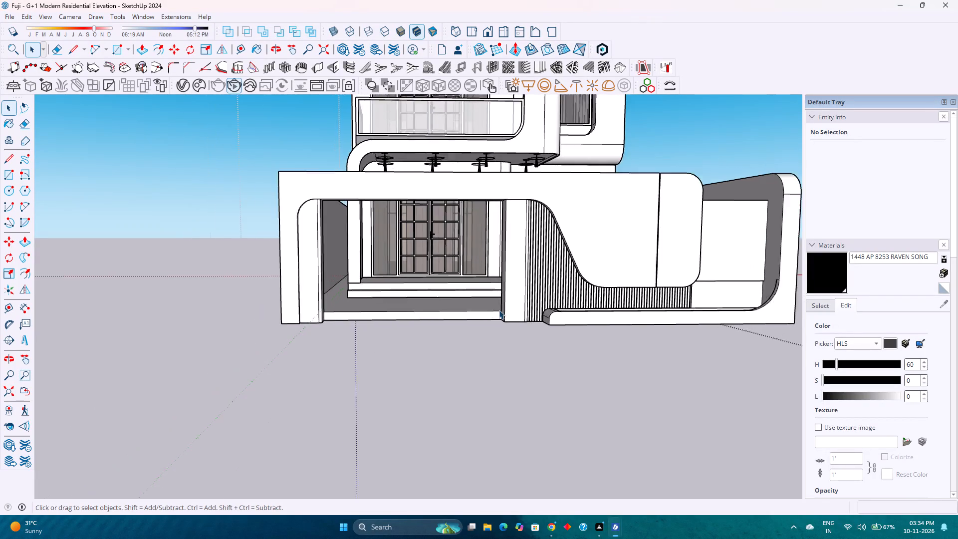
Place two guides on the gate pillar's bottom face, each 2" in from the edges meeting at its outer front corner.
{"action": "scroll", "coordinate": [499, 310], "scroll_direction": "up", "scroll_amount": 4}
{"action": "middle_click_drag", "start_coordinate": [499, 310], "coordinate": [561, 283]}
{"action": "scroll", "coordinate": [505, 336], "scroll_direction": "up", "scroll_amount": 6}
{"action": "middle_click_drag", "start_coordinate": [497, 322], "coordinate": [509, 291]}
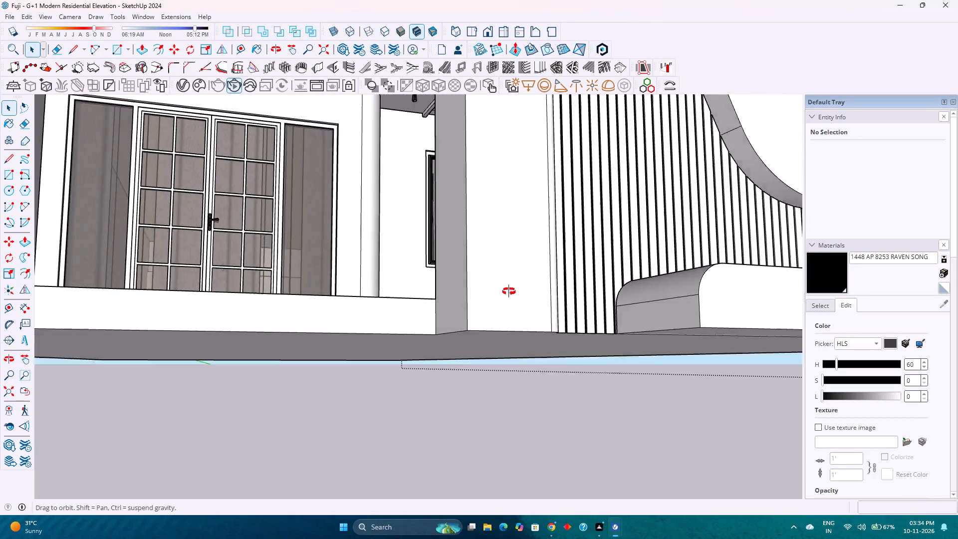
{"action": "middle_click_drag", "start_coordinate": [509, 291], "coordinate": [524, 266]}
{"action": "scroll", "coordinate": [474, 301], "scroll_direction": "up", "scroll_amount": 3}
{"action": "middle_click_drag", "start_coordinate": [474, 301], "coordinate": [498, 250]}
{"action": "scroll", "coordinate": [465, 328], "scroll_direction": "up", "scroll_amount": 5}
{"action": "middle_click_drag", "start_coordinate": [468, 351], "coordinate": [453, 285]}
{"action": "middle_click", "coordinate": [453, 285]}
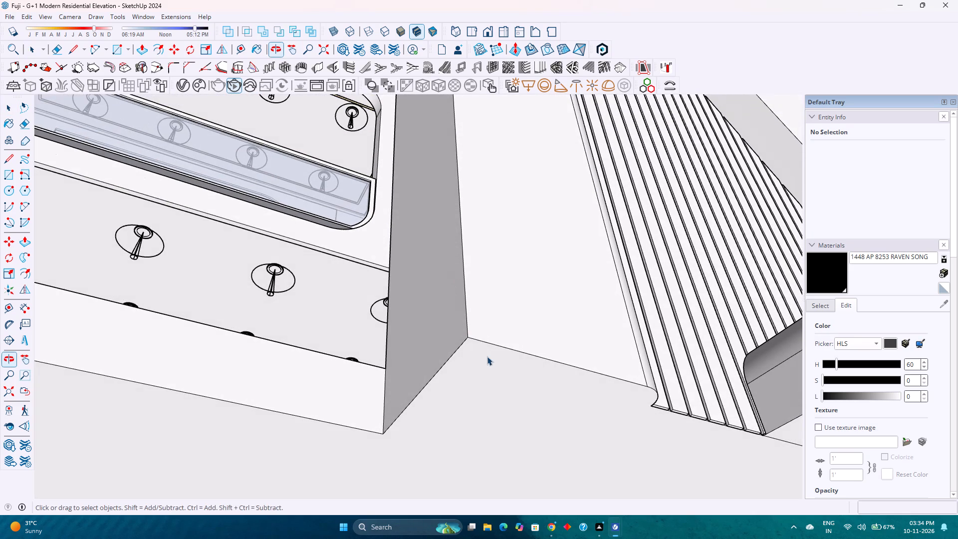
{"action": "left_click", "coordinate": [488, 371]}
{"action": "triple_click", "coordinate": [488, 371]}
{"action": "left_click", "coordinate": [488, 371]}
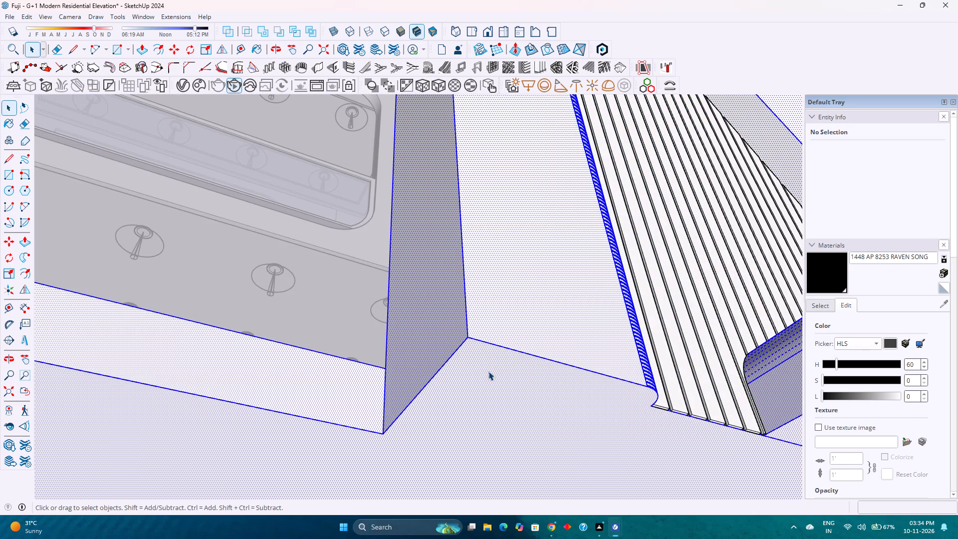
{"action": "left_click", "coordinate": [487, 370]}
{"action": "left_click", "coordinate": [235, 50]}
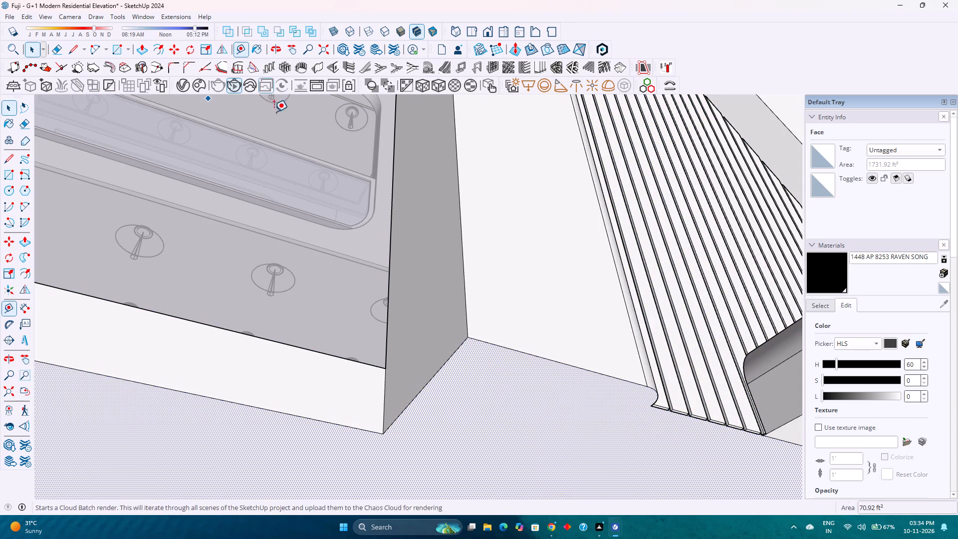
{"action": "left_click", "coordinate": [438, 375]}
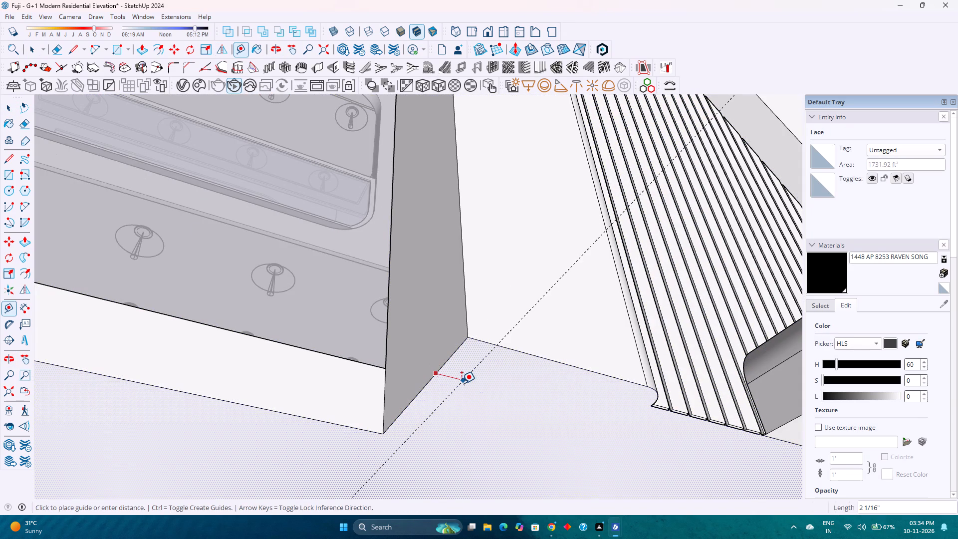
{"action": "key", "text": "2"}
{"action": "key", "text": "Return"}
{"action": "left_click", "coordinate": [531, 356]}
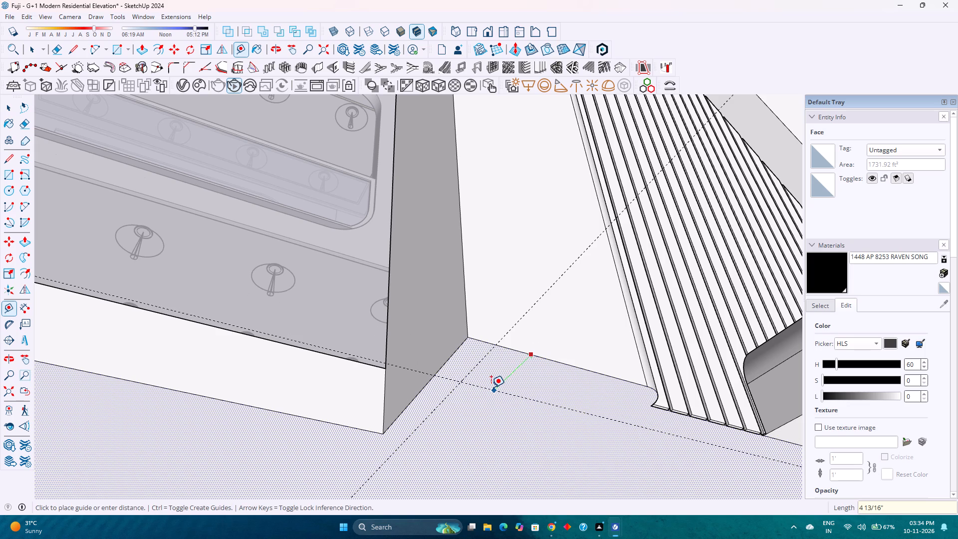
{"action": "key", "text": "2"}
{"action": "key", "text": "Return"}
Draw a 2" radius fillet arc across the pillar's bottom corner between the points where the guides meet its edges.
{"action": "key", "text": "a"}
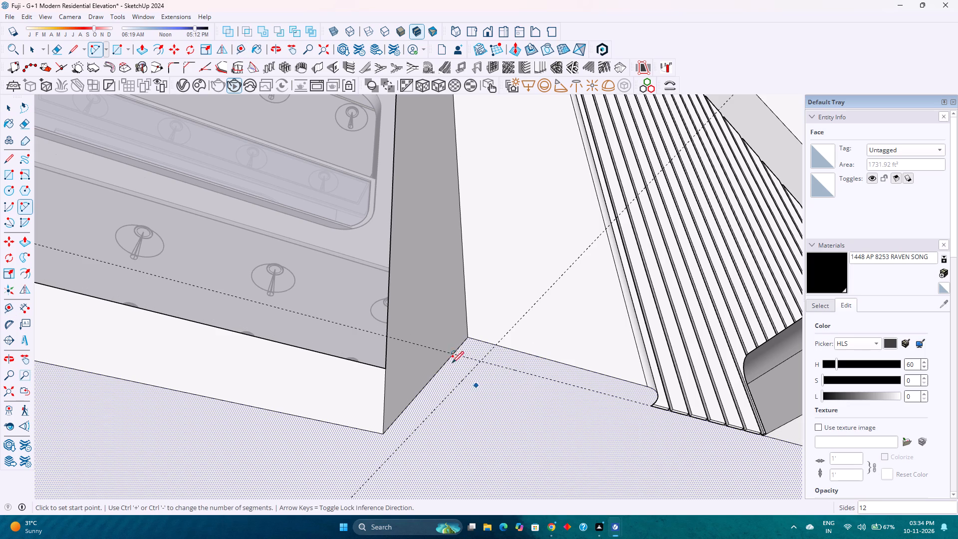
{"action": "left_click", "coordinate": [452, 355]}
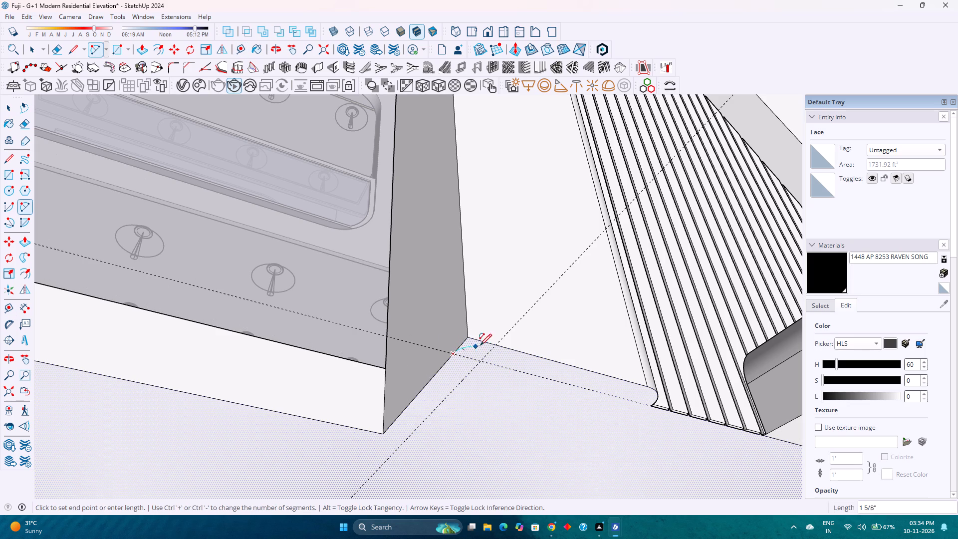
{"action": "double_click", "coordinate": [495, 343]}
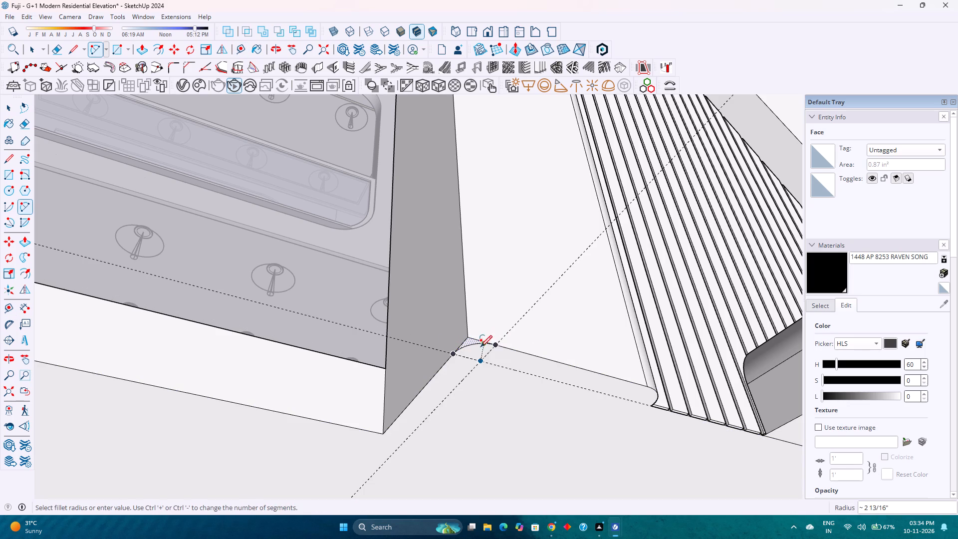
Set the pillar corner arc's segment count to 40.
{"action": "key", "text": "space"}
{"action": "left_click", "coordinate": [479, 343]}
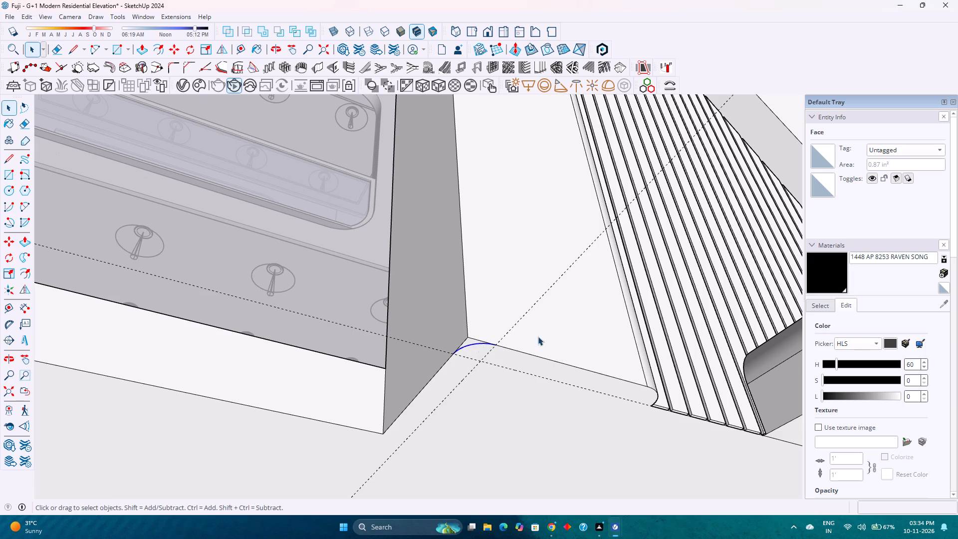
{"action": "double_click", "coordinate": [901, 181]}
{"action": "key", "text": "5"}
{"action": "key", "text": "0"}
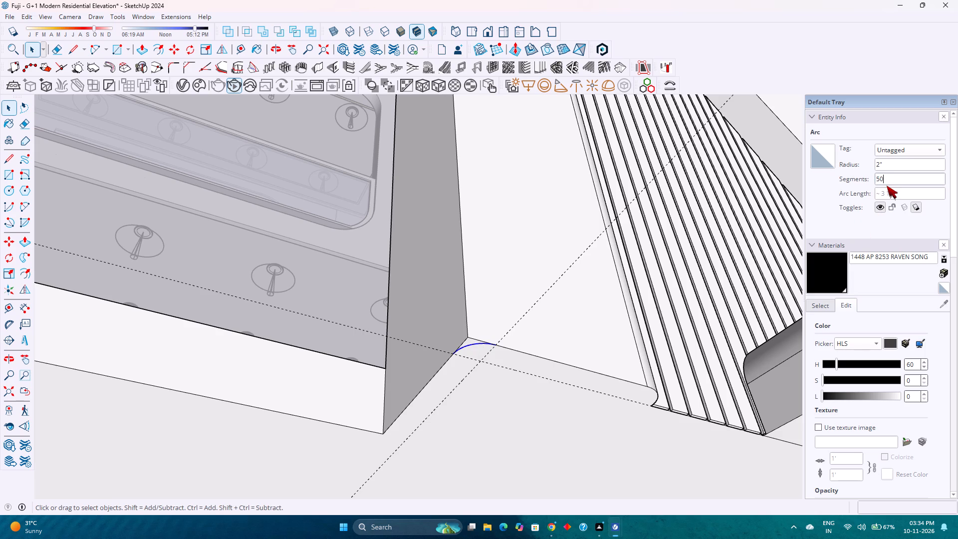
{"action": "key", "text": "Return"}
{"action": "left_click", "coordinate": [547, 270]}
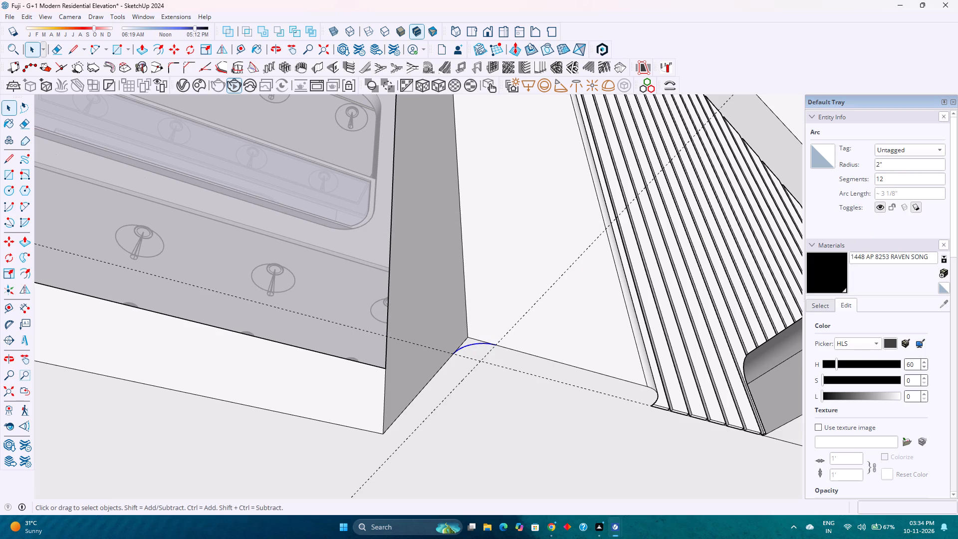
{"action": "double_click", "coordinate": [897, 179]}
{"action": "type", "text": "40"}
{"action": "key", "text": "Return"}
Round the gate pillar's vertical edge by running Follow Me on the small corner profile along that edge.
{"action": "left_click", "coordinate": [465, 284]}
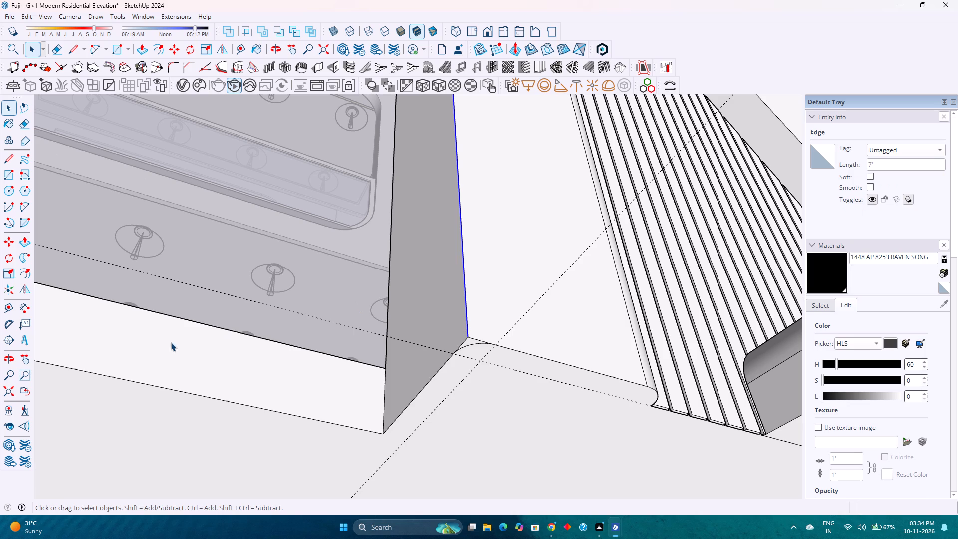
{"action": "left_click", "coordinate": [21, 259]}
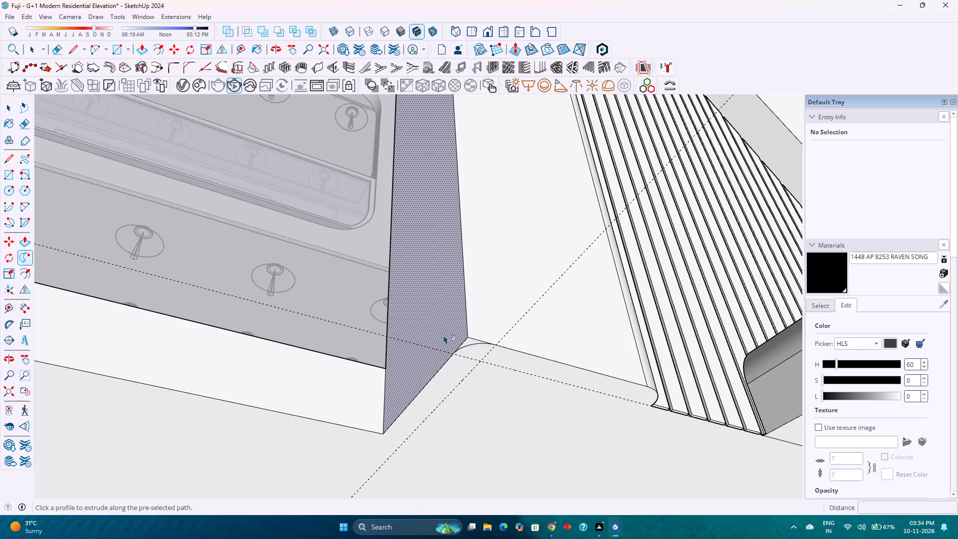
{"action": "left_click", "coordinate": [467, 341]}
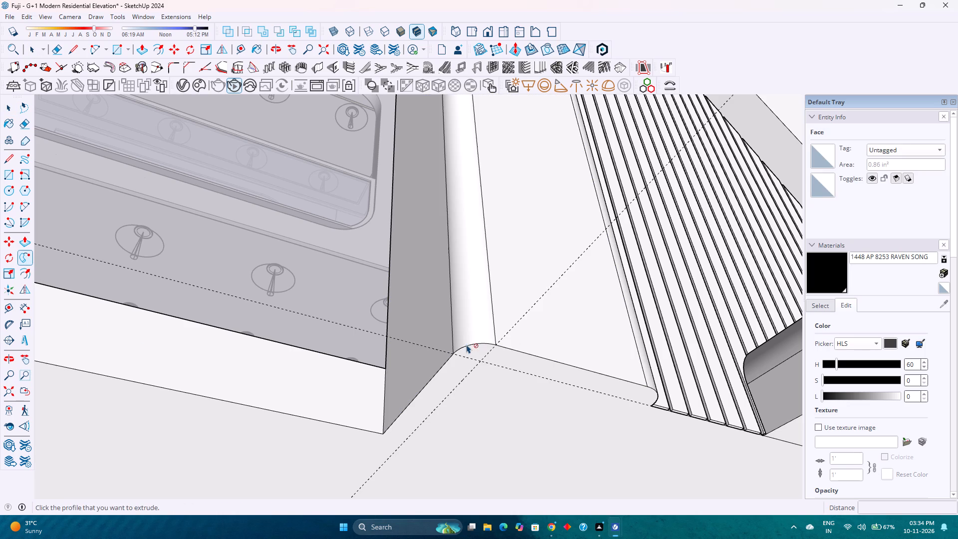
Erase the two leftover corner edges at the top of the pillar's newly rounded edge.
{"action": "scroll", "coordinate": [474, 335], "scroll_direction": "down", "scroll_amount": 11}
{"action": "middle_click_drag", "start_coordinate": [447, 195], "coordinate": [460, 416], "text": "shift"}
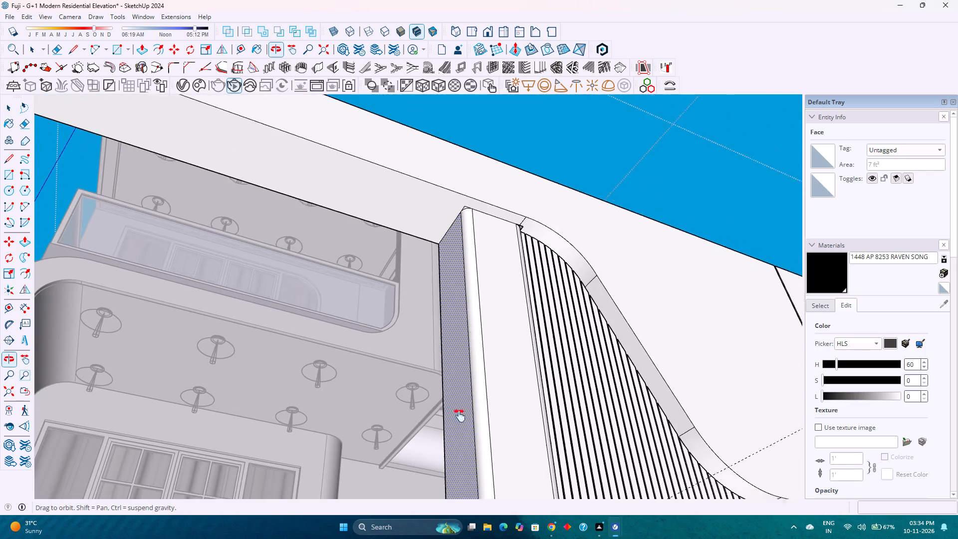
{"action": "middle_click_drag", "start_coordinate": [460, 416], "coordinate": [459, 417], "text": "shift"}
{"action": "middle_click", "coordinate": [459, 417], "text": "shift"}
{"action": "scroll", "coordinate": [484, 185], "scroll_direction": "up", "scroll_amount": 1}
{"action": "scroll", "coordinate": [459, 219], "scroll_direction": "up", "scroll_amount": 15}
{"action": "key", "text": "e"}
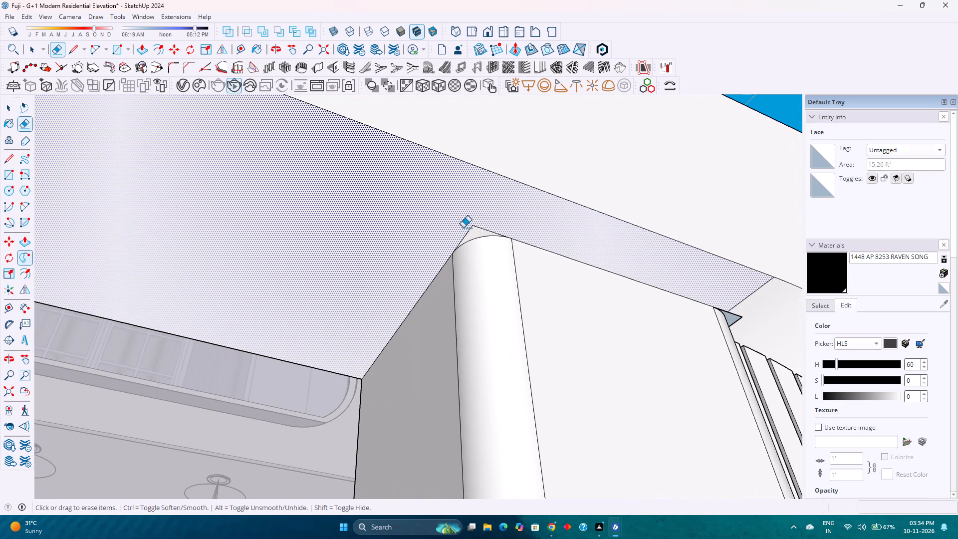
{"action": "left_click", "coordinate": [479, 229]}
{"action": "left_click", "coordinate": [470, 230]}
{"action": "scroll", "coordinate": [455, 234], "scroll_direction": "down", "scroll_amount": 4}
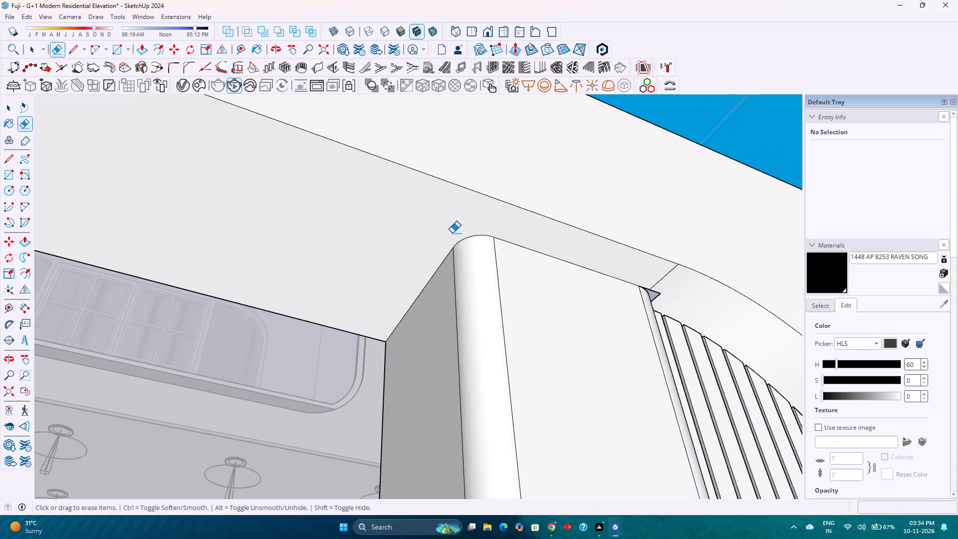
{"action": "key", "text": "space"}
Reverse the small blue back-facing face at the top of the pillar's rounded edge beside the louvres.
{"action": "scroll", "coordinate": [442, 234], "scroll_direction": "down", "scroll_amount": 10}
{"action": "scroll", "coordinate": [546, 274], "scroll_direction": "up", "scroll_amount": 13}
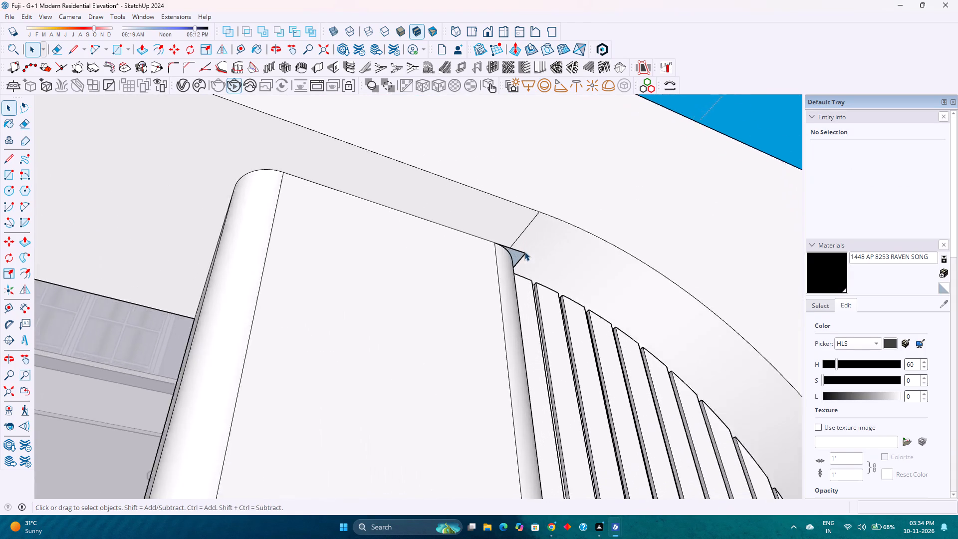
{"action": "scroll", "coordinate": [524, 252], "scroll_direction": "up", "scroll_amount": 10}
{"action": "middle_click_drag", "start_coordinate": [524, 253], "coordinate": [449, 303]}
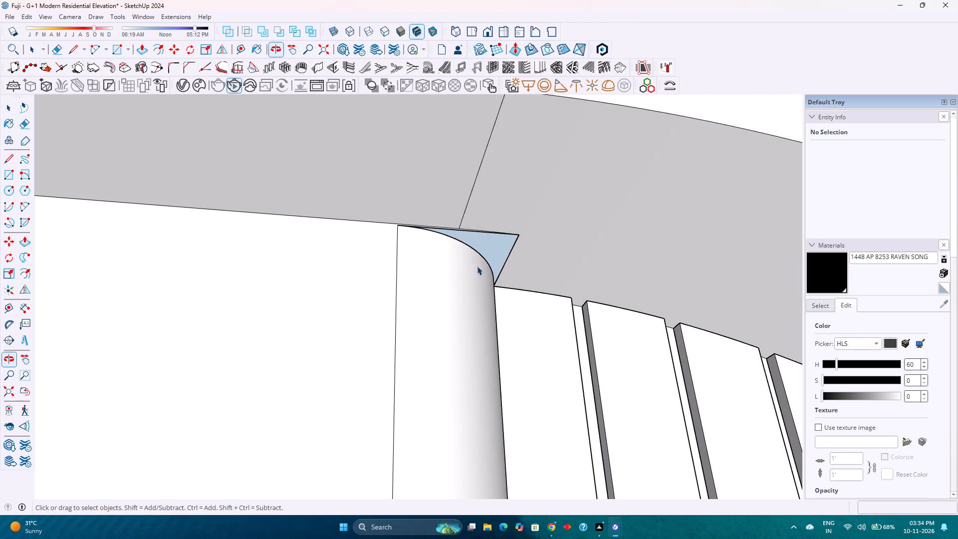
{"action": "left_click", "coordinate": [493, 248]}
{"action": "right_click", "coordinate": [493, 248]}
{"action": "left_click", "coordinate": [541, 352]}
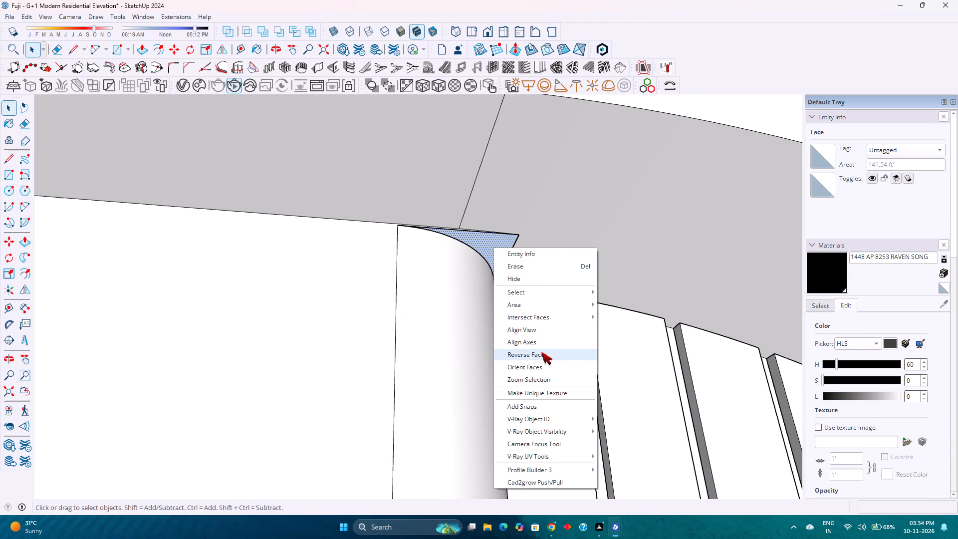
Delete the two leftover construction guide lines inside the front boundary wall group.
{"action": "scroll", "coordinate": [455, 292], "scroll_direction": "down", "scroll_amount": 20}
{"action": "scroll", "coordinate": [455, 292], "scroll_direction": "down", "scroll_amount": 9}
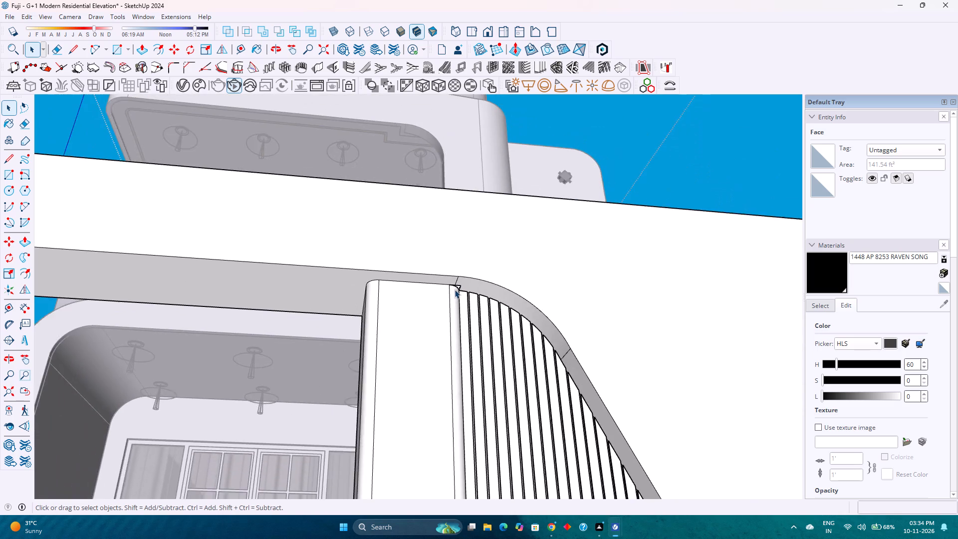
{"action": "scroll", "coordinate": [455, 289], "scroll_direction": "down", "scroll_amount": 9}
{"action": "key", "text": "Escape"}
{"action": "scroll", "coordinate": [453, 285], "scroll_direction": "down", "scroll_amount": 7}
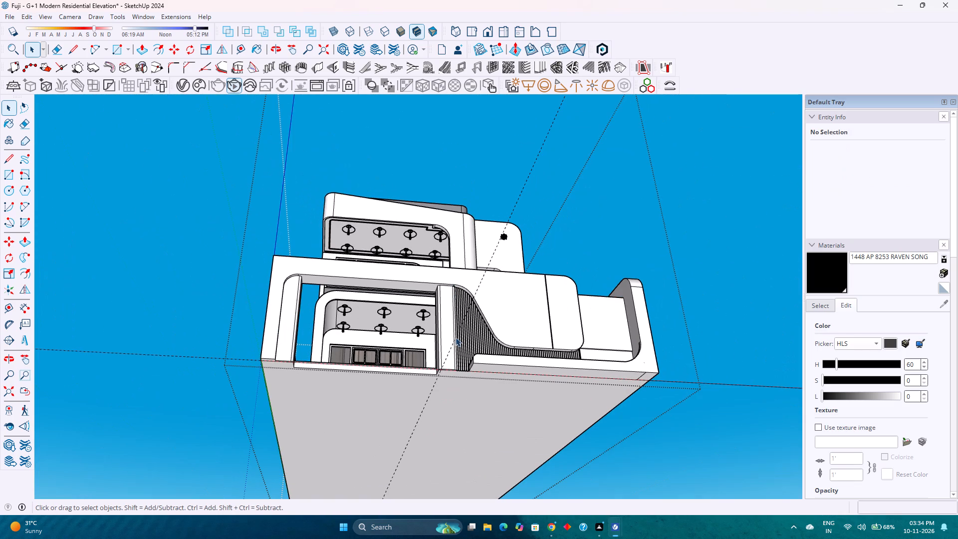
{"action": "left_click_drag", "start_coordinate": [564, 170], "coordinate": [527, 144]}
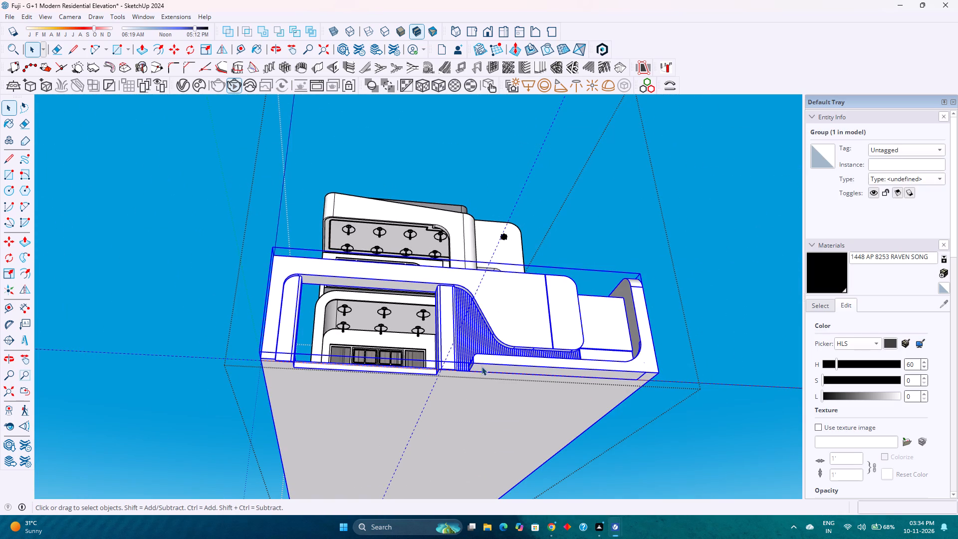
{"action": "double_click", "coordinate": [479, 371]}
{"action": "scroll", "coordinate": [479, 371], "scroll_direction": "up", "scroll_amount": 5}
{"action": "scroll", "coordinate": [527, 166], "scroll_direction": "down", "scroll_amount": 5}
{"action": "left_click_drag", "start_coordinate": [554, 146], "coordinate": [511, 119]}
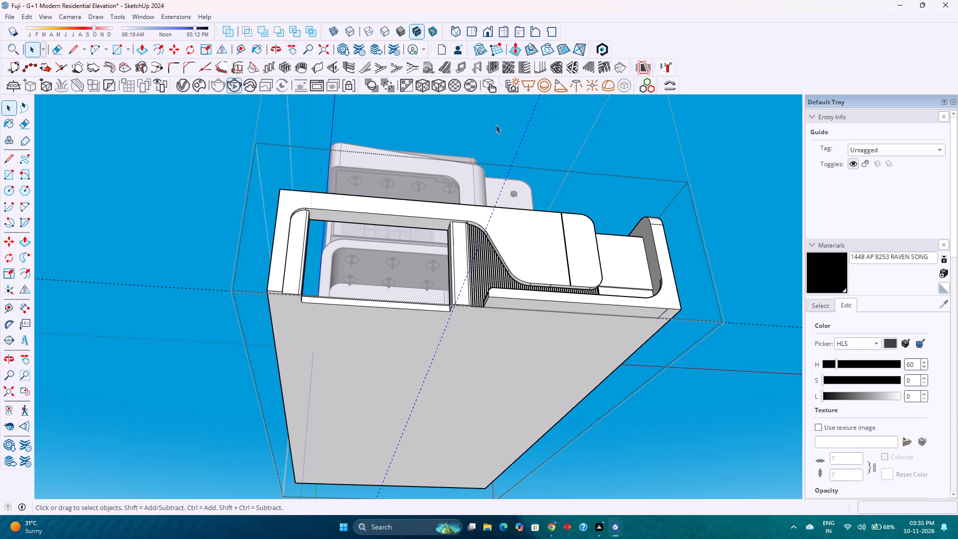
{"action": "key", "text": "Delete"}
{"action": "scroll", "coordinate": [383, 247], "scroll_direction": "down", "scroll_amount": 4}
{"action": "left_click_drag", "start_coordinate": [649, 329], "coordinate": [631, 287]}
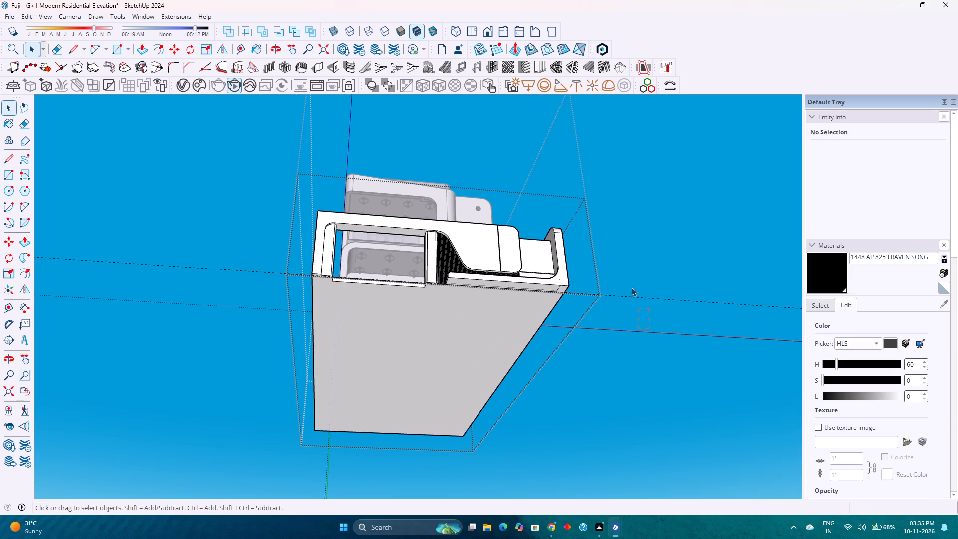
{"action": "left_click_drag", "start_coordinate": [631, 287], "coordinate": [622, 252]}
{"action": "key", "text": "Delete"}
{"action": "left_click", "coordinate": [642, 231]}
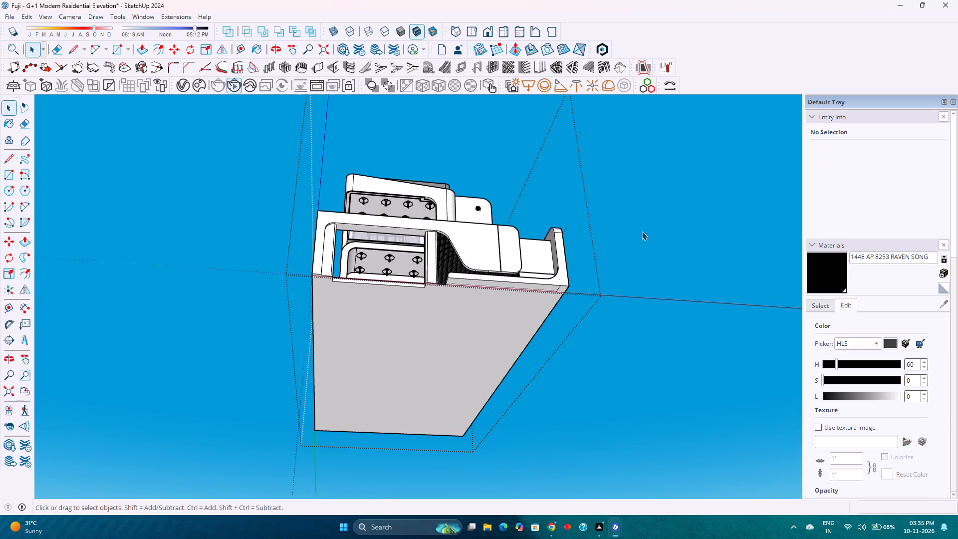
Examine the whole house and boundary wall from the front at about eye level, near and far.
{"action": "middle_click_drag", "start_coordinate": [642, 231], "coordinate": [622, 353]}
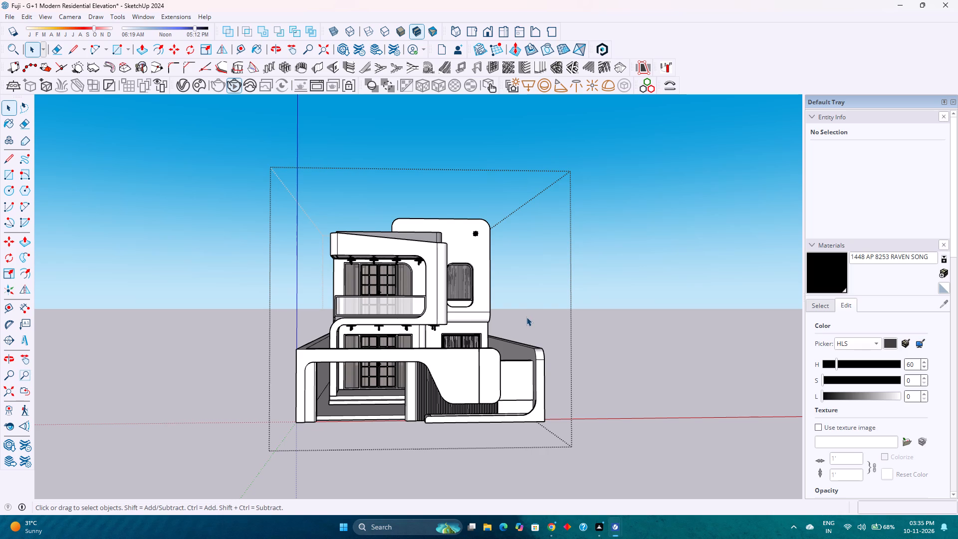
{"action": "scroll", "coordinate": [522, 314], "scroll_direction": "down", "scroll_amount": 5}
{"action": "scroll", "coordinate": [522, 314], "scroll_direction": "up", "scroll_amount": 4}
{"action": "scroll", "coordinate": [463, 346], "scroll_direction": "up", "scroll_amount": 2}
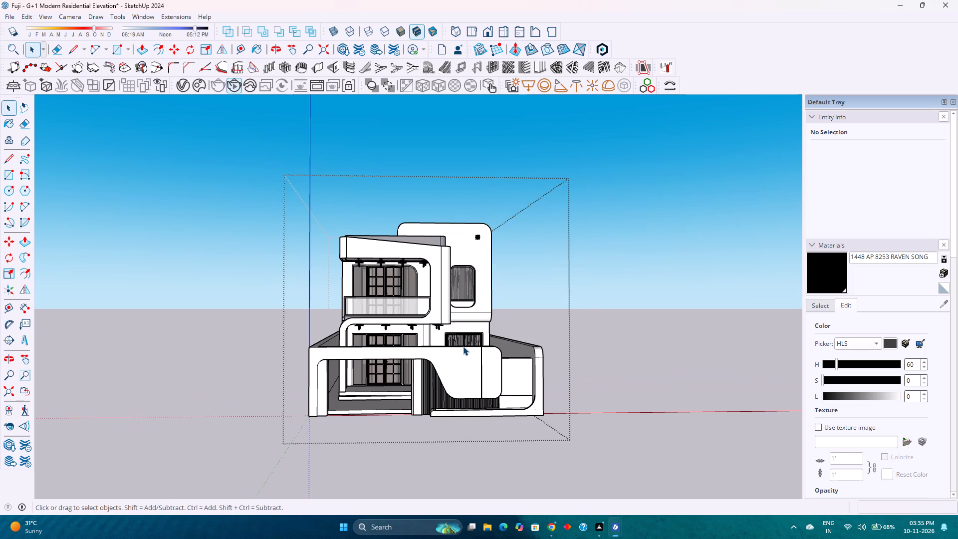
{"action": "scroll", "coordinate": [463, 346], "scroll_direction": "up", "scroll_amount": 2}
{"action": "scroll", "coordinate": [463, 346], "scroll_direction": "down", "scroll_amount": 4}
{"action": "scroll", "coordinate": [462, 346], "scroll_direction": "up", "scroll_amount": 4}
{"action": "scroll", "coordinate": [462, 346], "scroll_direction": "down", "scroll_amount": 4}
{"action": "scroll", "coordinate": [462, 346], "scroll_direction": "up", "scroll_amount": 4}
{"action": "scroll", "coordinate": [462, 346], "scroll_direction": "down", "scroll_amount": 5}
{"action": "scroll", "coordinate": [461, 346], "scroll_direction": "up", "scroll_amount": 4}
{"action": "scroll", "coordinate": [460, 346], "scroll_direction": "down", "scroll_amount": 5}
{"action": "scroll", "coordinate": [460, 346], "scroll_direction": "up", "scroll_amount": 4}
{"action": "scroll", "coordinate": [460, 346], "scroll_direction": "down", "scroll_amount": 3}
{"action": "scroll", "coordinate": [457, 343], "scroll_direction": "up", "scroll_amount": 3}
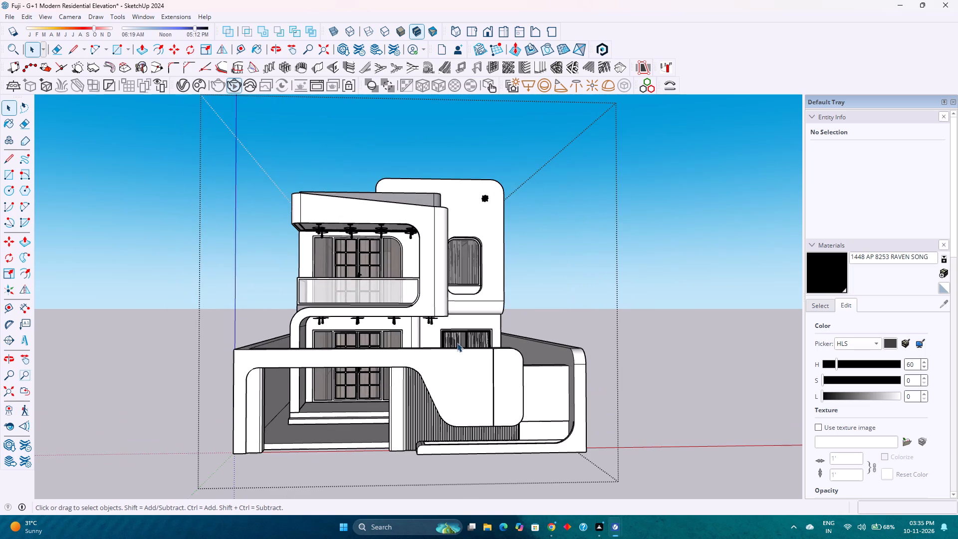
{"action": "scroll", "coordinate": [457, 343], "scroll_direction": "down", "scroll_amount": 3}
{"action": "scroll", "coordinate": [457, 343], "scroll_direction": "up", "scroll_amount": 3}
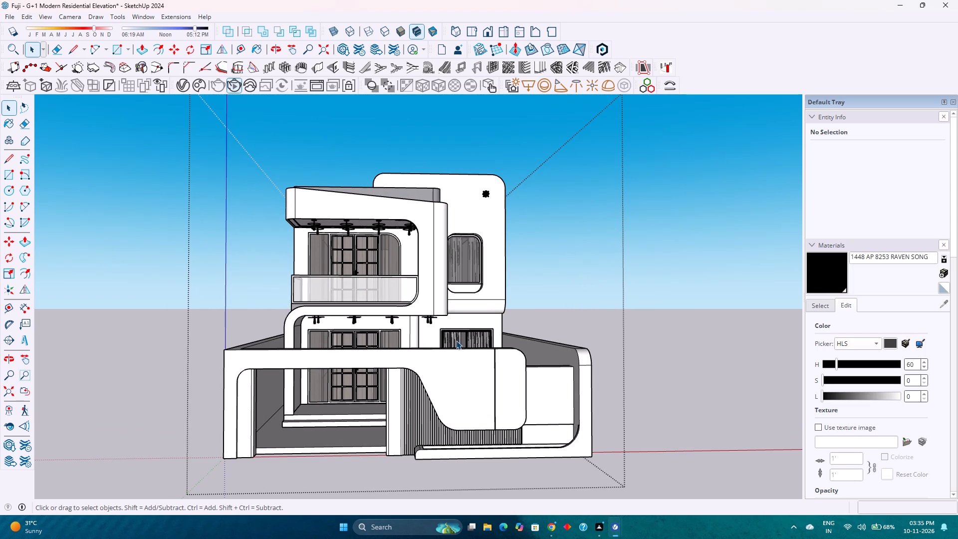
{"action": "scroll", "coordinate": [456, 339], "scroll_direction": "down", "scroll_amount": 1}
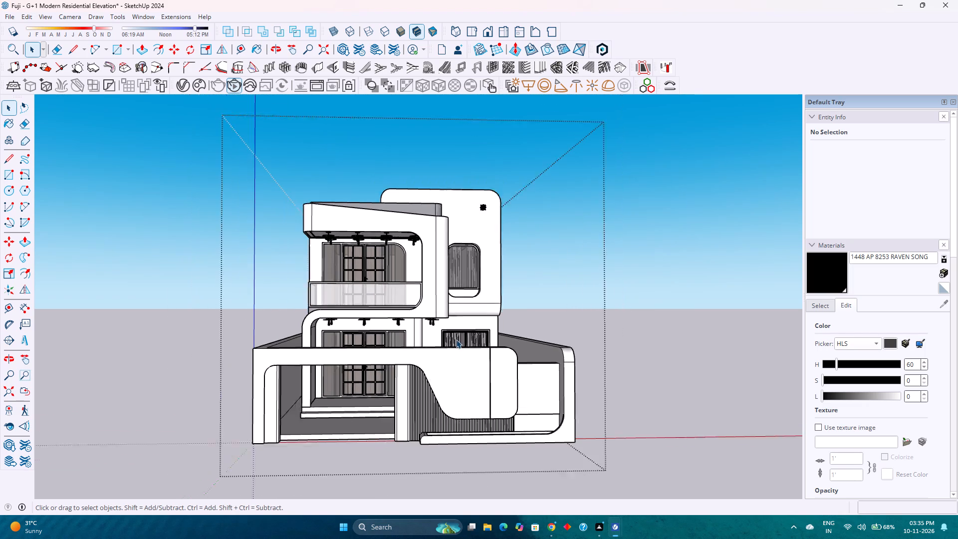
{"action": "scroll", "coordinate": [456, 339], "scroll_direction": "down", "scroll_amount": 2}
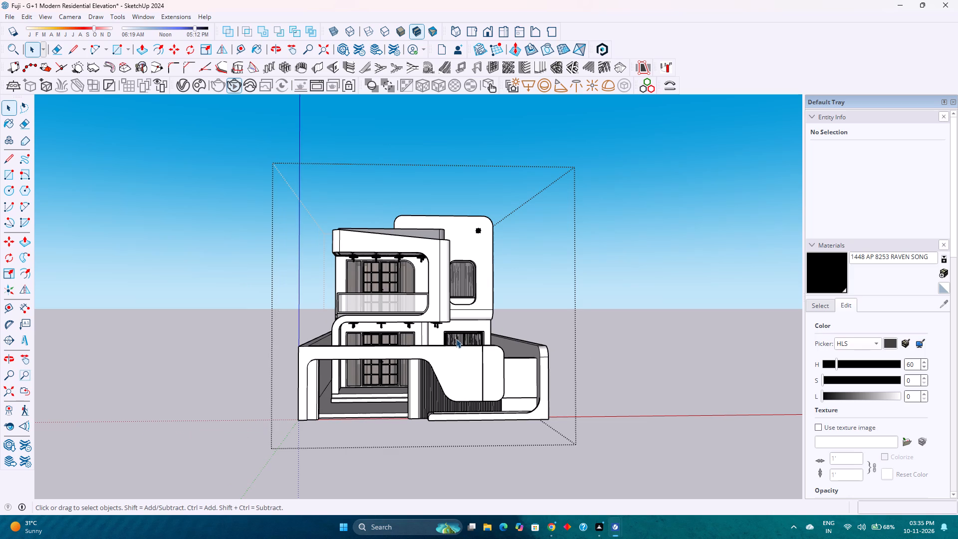
{"action": "scroll", "coordinate": [456, 338], "scroll_direction": "down", "scroll_amount": 3}
{"action": "scroll", "coordinate": [456, 338], "scroll_direction": "up", "scroll_amount": 1}
{"action": "scroll", "coordinate": [453, 338], "scroll_direction": "down", "scroll_amount": 3}
{"action": "scroll", "coordinate": [452, 338], "scroll_direction": "up", "scroll_amount": 2}
{"action": "scroll", "coordinate": [443, 337], "scroll_direction": "down", "scroll_amount": 1}
{"action": "scroll", "coordinate": [438, 340], "scroll_direction": "up", "scroll_amount": 4}
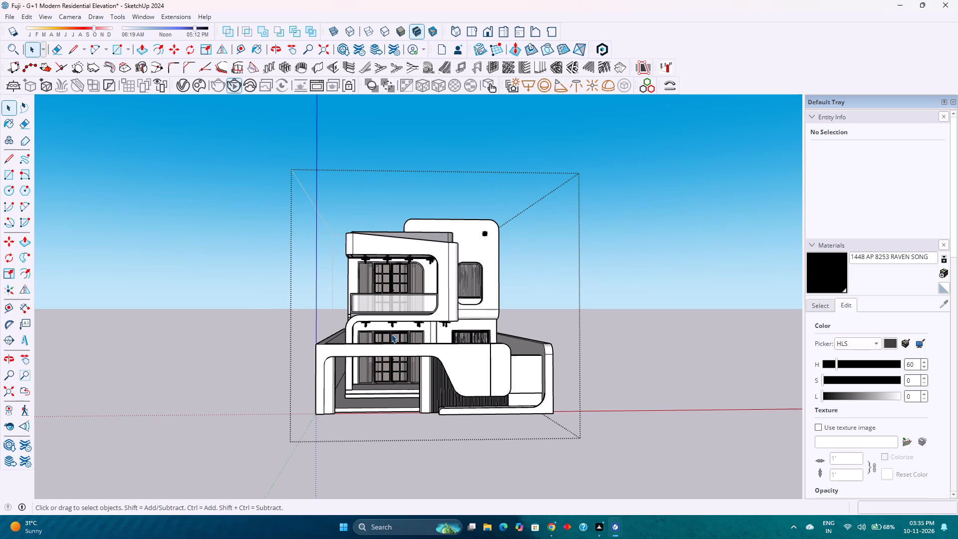
{"action": "scroll", "coordinate": [391, 334], "scroll_direction": "down", "scroll_amount": 3}
{"action": "scroll", "coordinate": [390, 334], "scroll_direction": "up", "scroll_amount": 3}
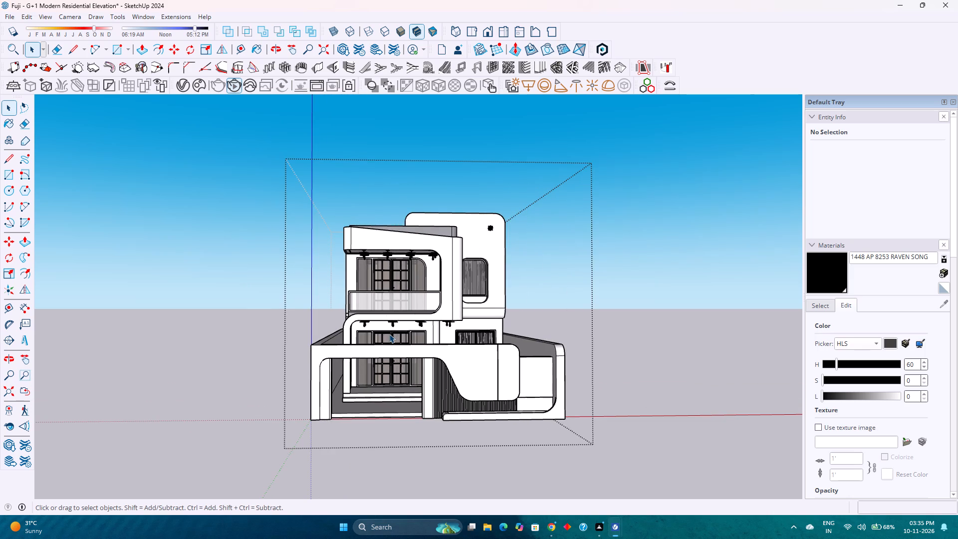
{"action": "scroll", "coordinate": [389, 334], "scroll_direction": "down", "scroll_amount": 1}
{"action": "scroll", "coordinate": [389, 334], "scroll_direction": "up", "scroll_amount": 6}
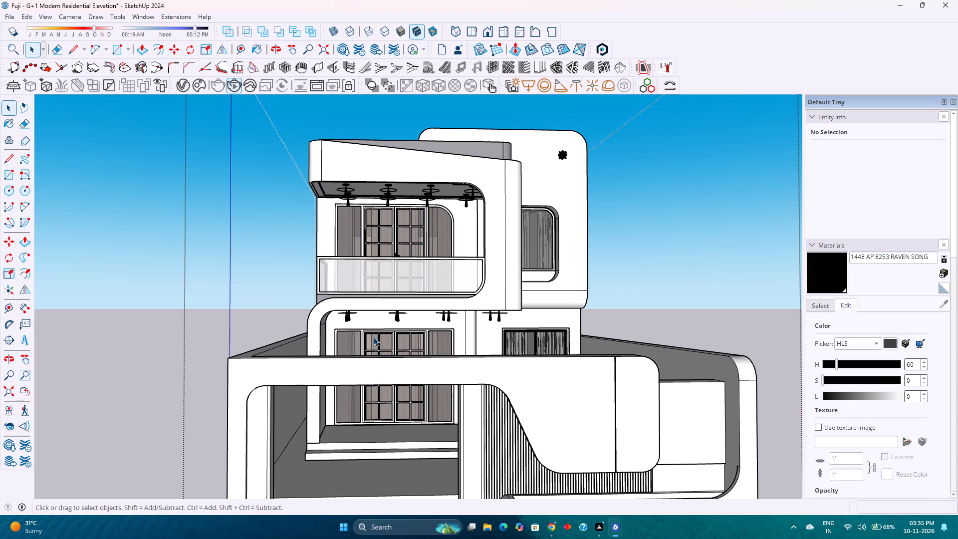
{"action": "scroll", "coordinate": [292, 331], "scroll_direction": "down", "scroll_amount": 1}
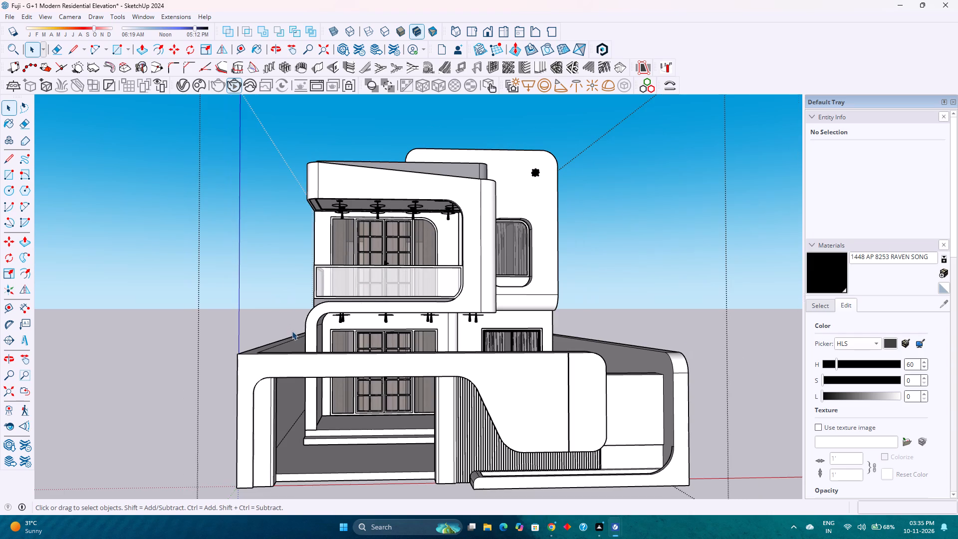
{"action": "scroll", "coordinate": [294, 331], "scroll_direction": "up", "scroll_amount": 2}
{"action": "scroll", "coordinate": [294, 331], "scroll_direction": "down", "scroll_amount": 2}
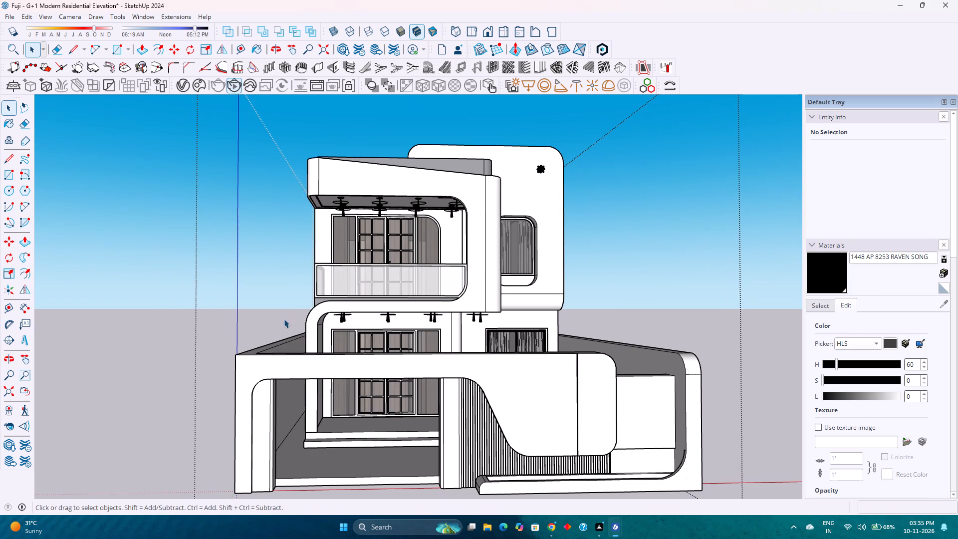
{"action": "scroll", "coordinate": [162, 332], "scroll_direction": "down", "scroll_amount": 3}
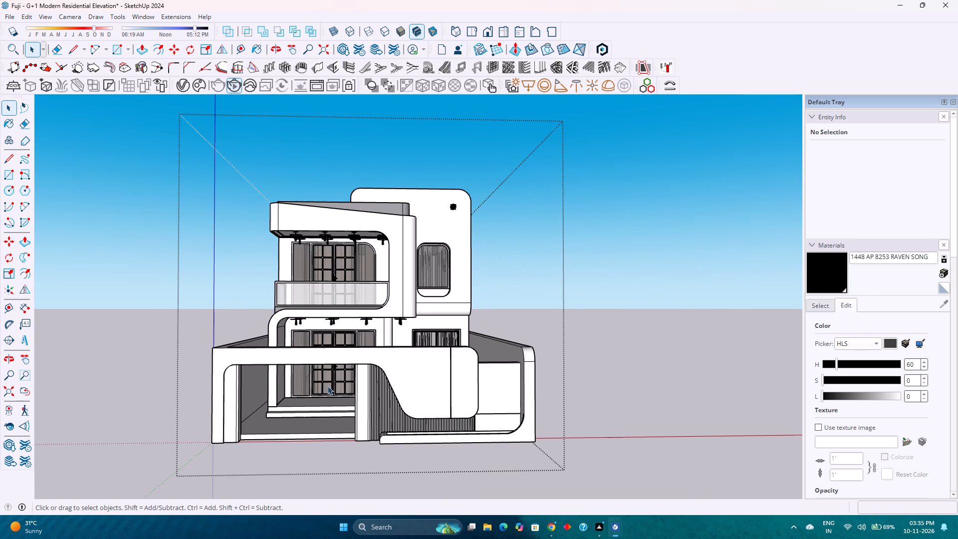
{"action": "scroll", "coordinate": [327, 387], "scroll_direction": "up", "scroll_amount": 3}
{"action": "scroll", "coordinate": [327, 387], "scroll_direction": "down", "scroll_amount": 4}
{"action": "scroll", "coordinate": [327, 387], "scroll_direction": "up", "scroll_amount": 3}
{"action": "scroll", "coordinate": [327, 387], "scroll_direction": "down", "scroll_amount": 3}
{"action": "scroll", "coordinate": [327, 387], "scroll_direction": "up", "scroll_amount": 3}
{"action": "scroll", "coordinate": [329, 387], "scroll_direction": "down", "scroll_amount": 3}
{"action": "scroll", "coordinate": [329, 387], "scroll_direction": "up", "scroll_amount": 4}
{"action": "scroll", "coordinate": [329, 387], "scroll_direction": "down", "scroll_amount": 2}
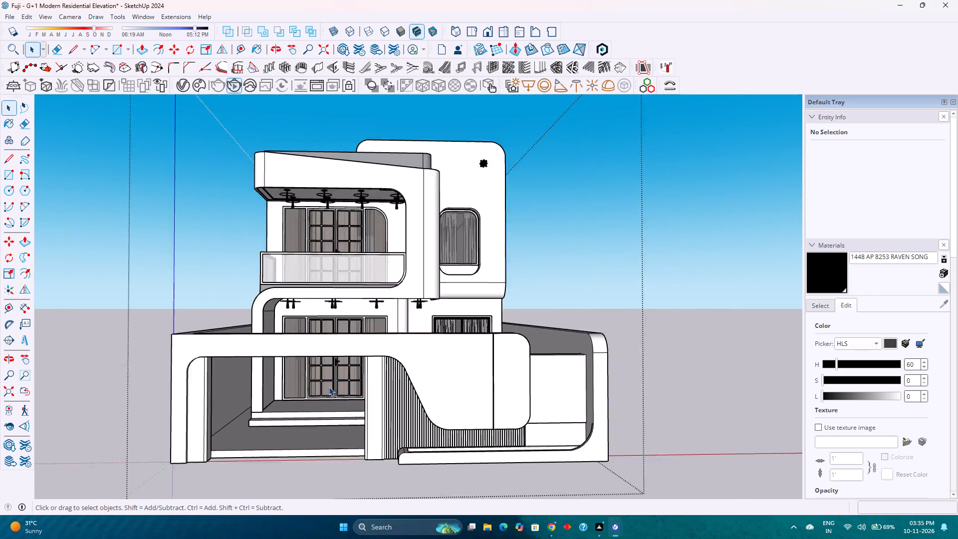
{"action": "scroll", "coordinate": [329, 387], "scroll_direction": "down", "scroll_amount": 2}
{"action": "scroll", "coordinate": [329, 387], "scroll_direction": "up", "scroll_amount": 3}
{"action": "scroll", "coordinate": [329, 387], "scroll_direction": "down", "scroll_amount": 3}
{"action": "scroll", "coordinate": [329, 387], "scroll_direction": "up", "scroll_amount": 3}
{"action": "scroll", "coordinate": [329, 387], "scroll_direction": "down", "scroll_amount": 2}
{"action": "scroll", "coordinate": [329, 387], "scroll_direction": "up", "scroll_amount": 2}
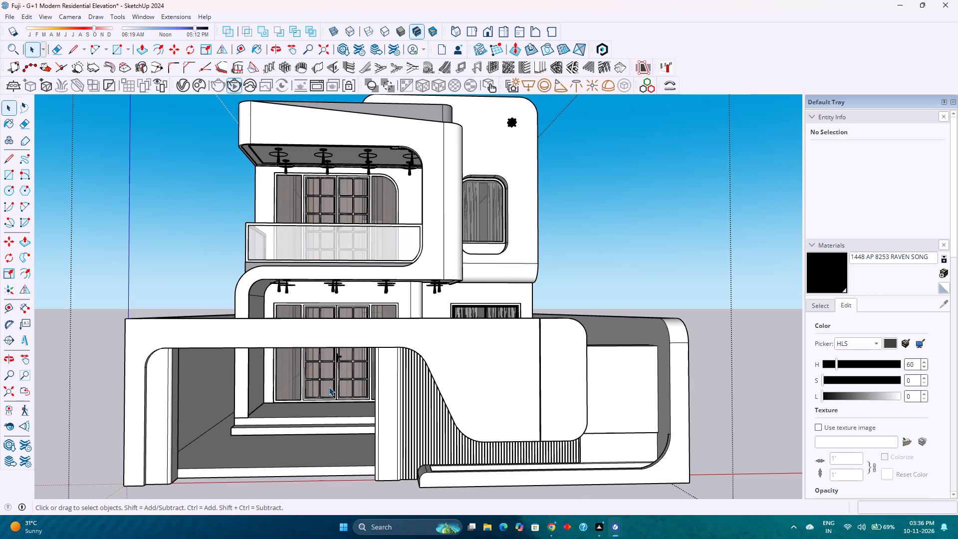
{"action": "scroll", "coordinate": [334, 394], "scroll_direction": "down", "scroll_amount": 3}
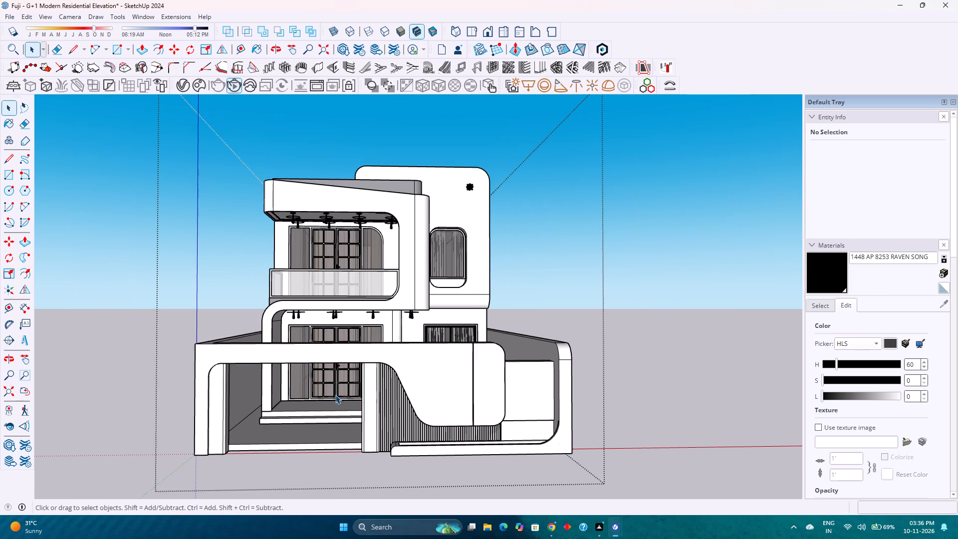
{"action": "scroll", "coordinate": [335, 395], "scroll_direction": "down", "scroll_amount": 3}
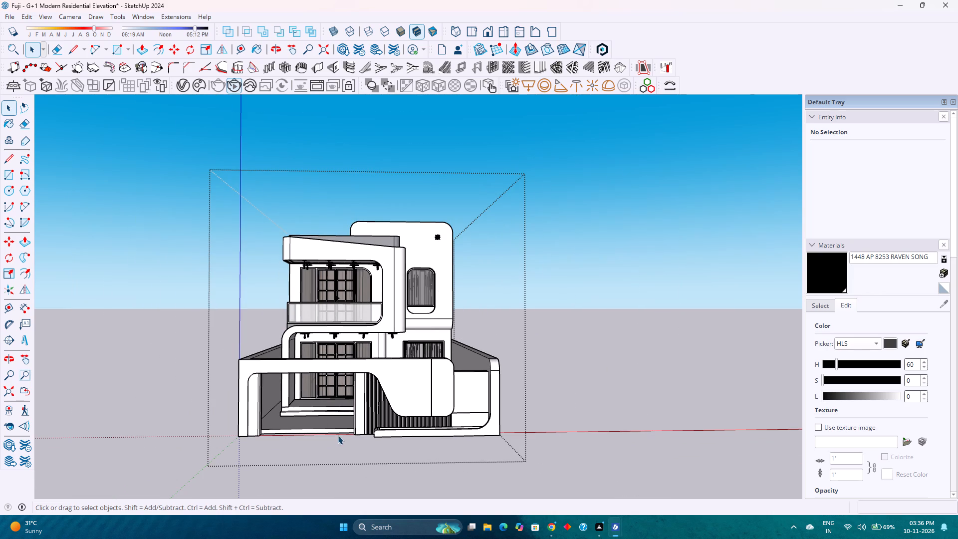
Push/Pull the front face of the floor strip across the gate opening 1" outward between the pillars.
{"action": "scroll", "coordinate": [334, 438], "scroll_direction": "up", "scroll_amount": 6}
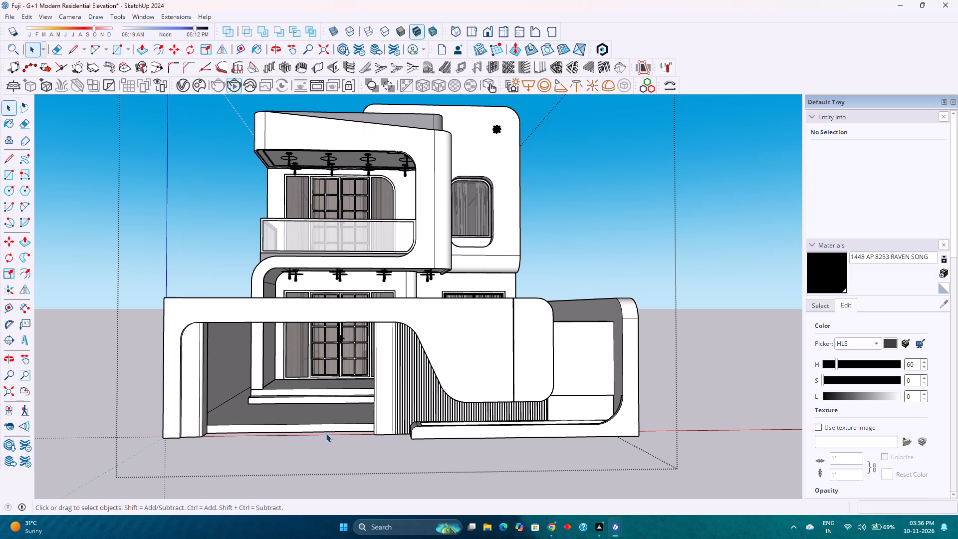
{"action": "scroll", "coordinate": [326, 433], "scroll_direction": "up", "scroll_amount": 3}
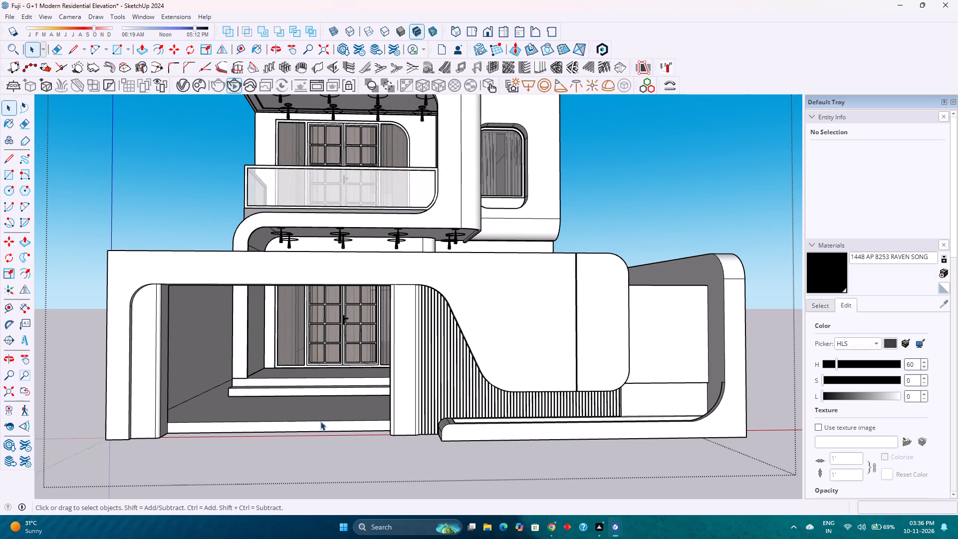
{"action": "double_click", "coordinate": [320, 423]}
{"action": "scroll", "coordinate": [320, 425], "scroll_direction": "up", "scroll_amount": 4}
{"action": "left_click", "coordinate": [319, 425]}
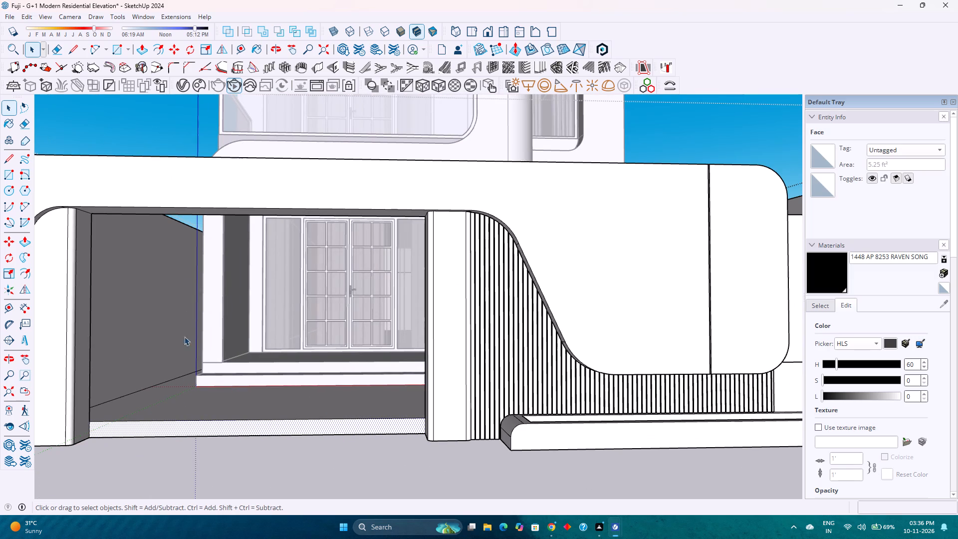
{"action": "left_click", "coordinate": [145, 55]}
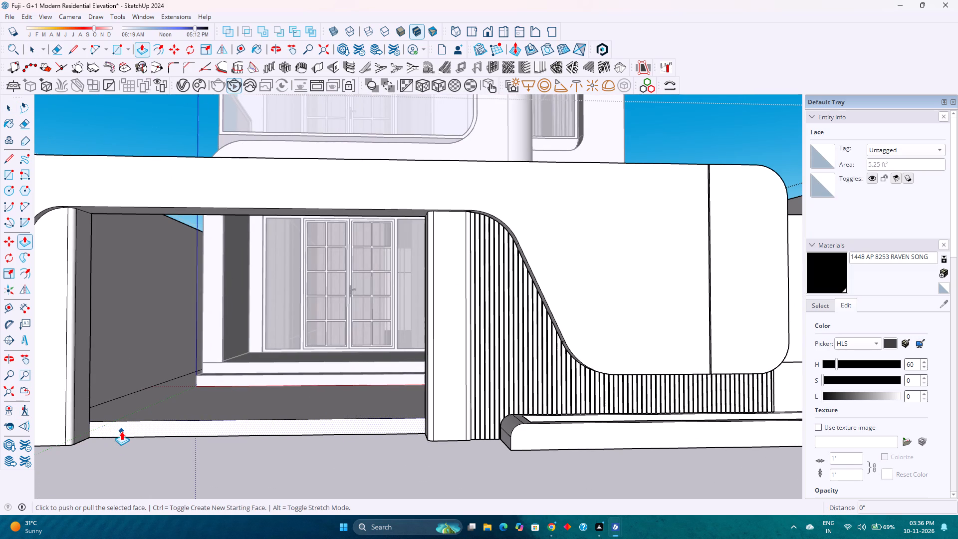
{"action": "left_click", "coordinate": [121, 431]}
{"action": "left_click", "coordinate": [80, 432]}
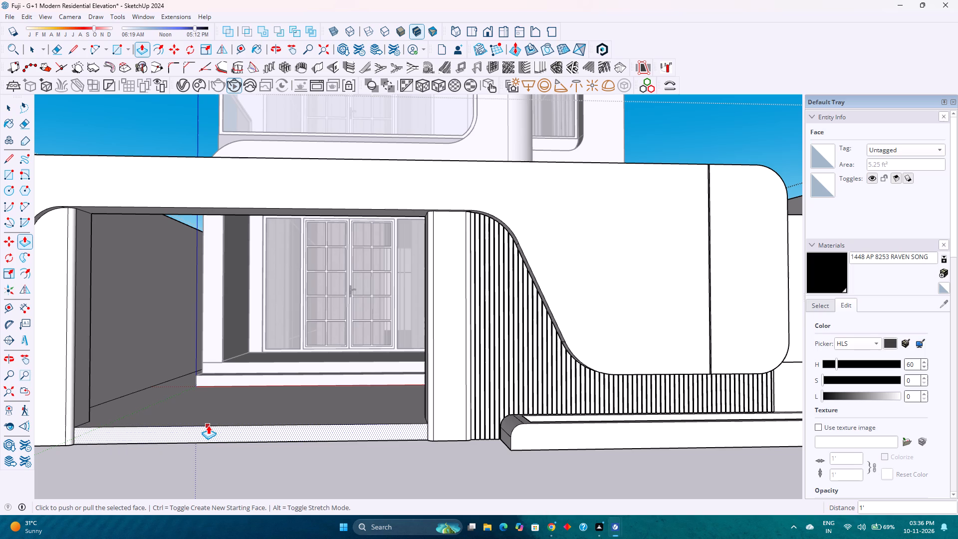
{"action": "key", "text": "space"}
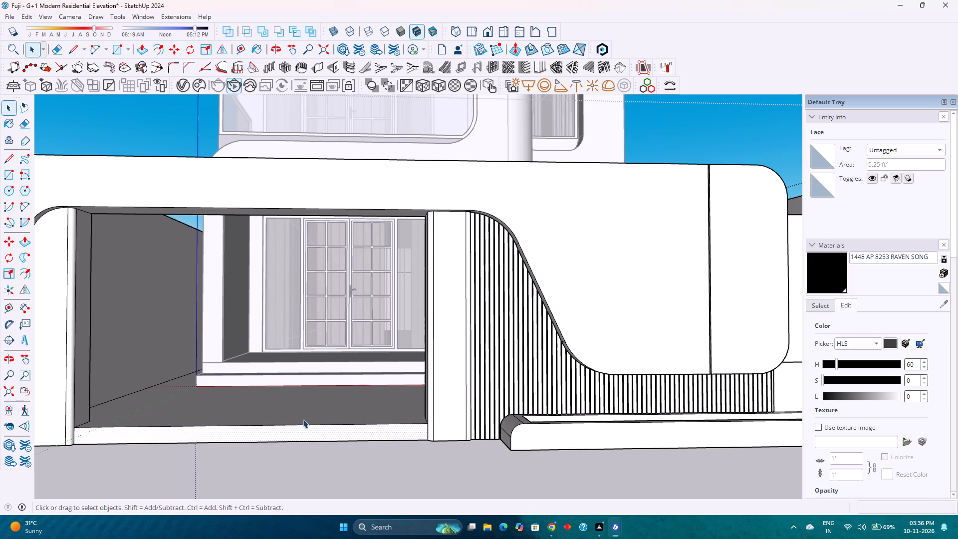
{"action": "scroll", "coordinate": [303, 419], "scroll_direction": "down", "scroll_amount": 7}
{"action": "left_click", "coordinate": [304, 455]}
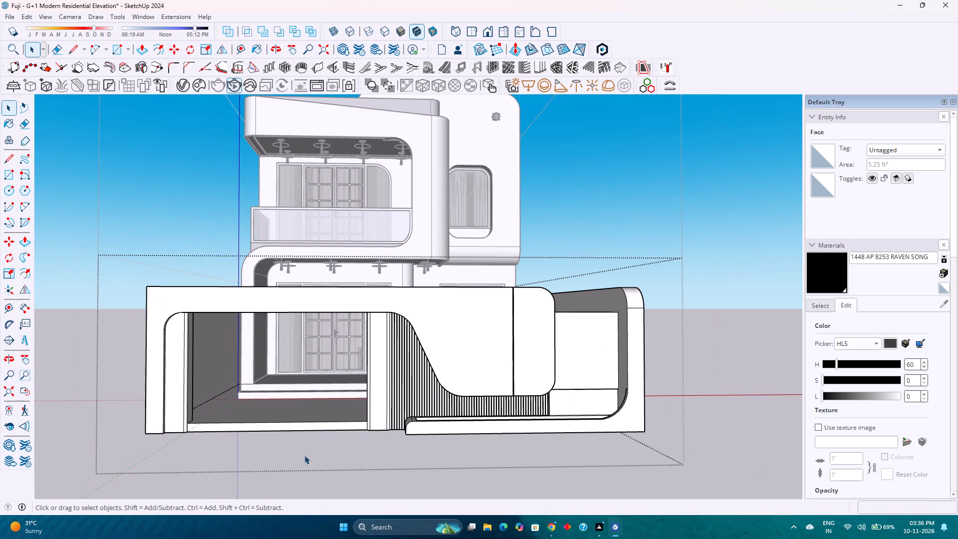
Inspect the boundary wall's front, the gate opening's floor edge and the pillar bases from several angles.
{"action": "scroll", "coordinate": [304, 457], "scroll_direction": "up", "scroll_amount": 2}
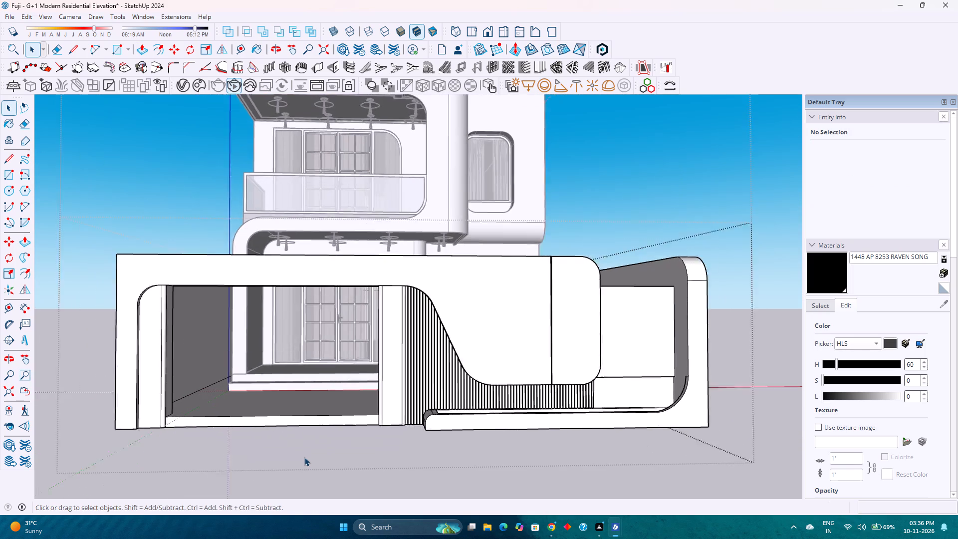
{"action": "scroll", "coordinate": [304, 457], "scroll_direction": "up", "scroll_amount": 1}
{"action": "middle_click_drag", "start_coordinate": [312, 486], "coordinate": [314, 495]}
{"action": "middle_click", "coordinate": [314, 495]}
{"action": "middle_click", "coordinate": [314, 495]}
{"action": "scroll", "coordinate": [308, 479], "scroll_direction": "down", "scroll_amount": 1}
{"action": "scroll", "coordinate": [330, 404], "scroll_direction": "down", "scroll_amount": 3}
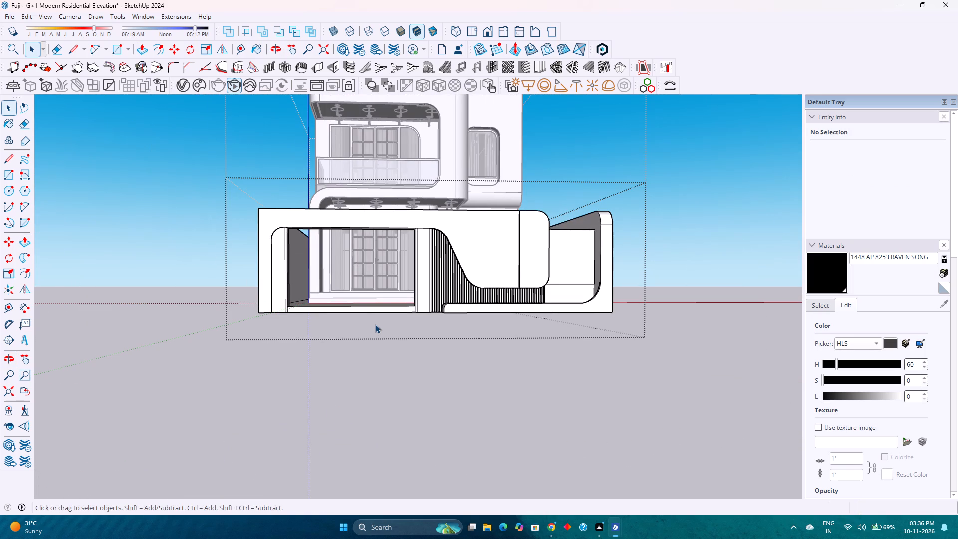
{"action": "scroll", "coordinate": [383, 317], "scroll_direction": "up", "scroll_amount": 3}
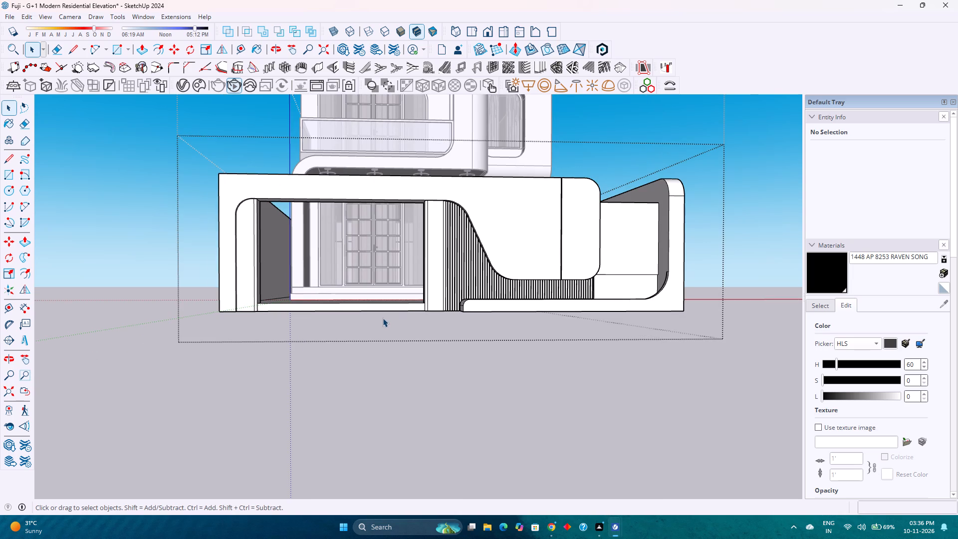
{"action": "scroll", "coordinate": [381, 322], "scroll_direction": "down", "scroll_amount": 1}
{"action": "middle_click", "coordinate": [402, 329]}
{"action": "middle_click_drag", "start_coordinate": [406, 333], "coordinate": [432, 387]}
{"action": "scroll", "coordinate": [432, 387], "scroll_direction": "up", "scroll_amount": 1}
{"action": "scroll", "coordinate": [418, 374], "scroll_direction": "down", "scroll_amount": 4}
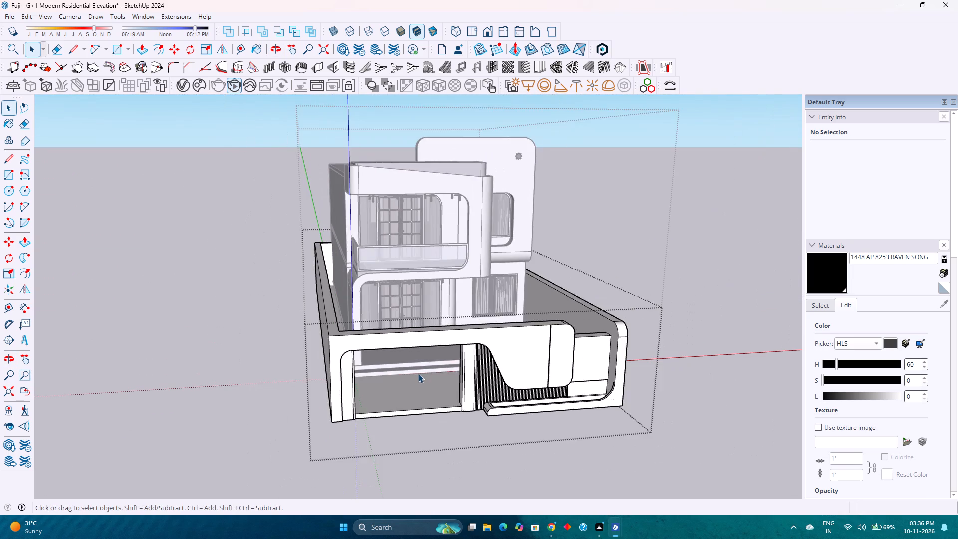
{"action": "scroll", "coordinate": [416, 372], "scroll_direction": "down", "scroll_amount": 4}
{"action": "middle_click_drag", "start_coordinate": [527, 412], "coordinate": [531, 378]}
{"action": "scroll", "coordinate": [463, 387], "scroll_direction": "up", "scroll_amount": 5}
{"action": "scroll", "coordinate": [418, 372], "scroll_direction": "up", "scroll_amount": 5}
{"action": "scroll", "coordinate": [242, 396], "scroll_direction": "up", "scroll_amount": 4}
{"action": "middle_click_drag", "start_coordinate": [239, 396], "coordinate": [214, 423]}
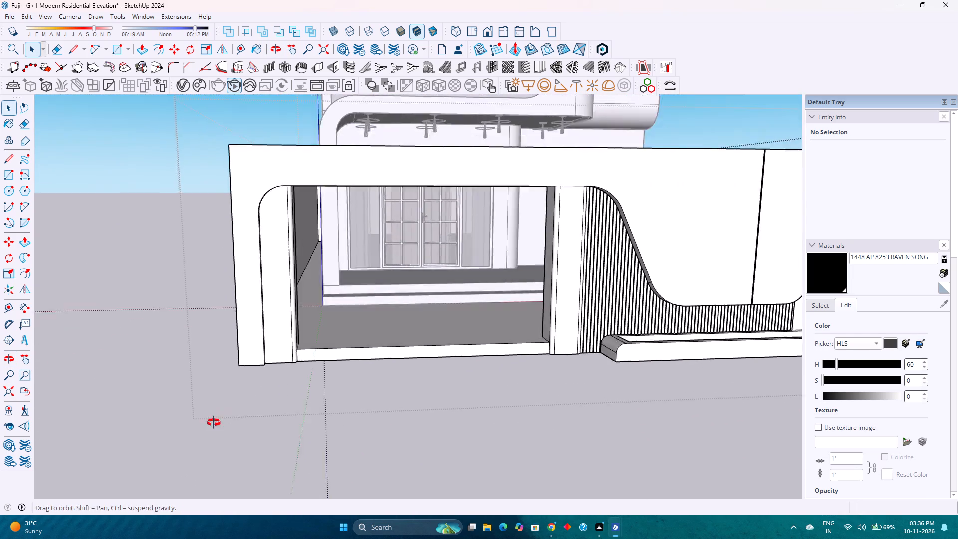
{"action": "middle_click_drag", "start_coordinate": [214, 423], "coordinate": [189, 501]}
{"action": "middle_click", "coordinate": [189, 501]}
{"action": "scroll", "coordinate": [348, 317], "scroll_direction": "up", "scroll_amount": 3}
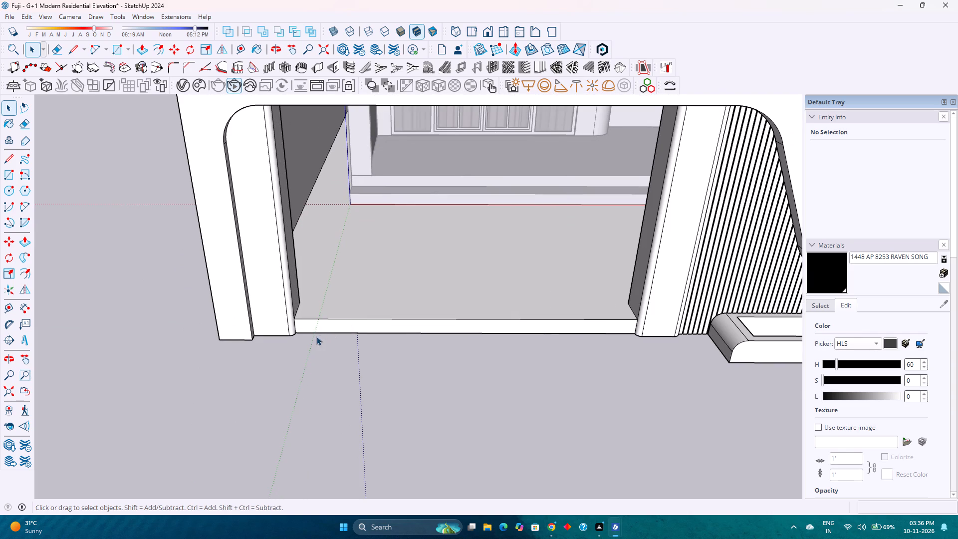
Examine the floor strip's front edge across the gate opening and the end of the adjoining planter base.
{"action": "scroll", "coordinate": [312, 338], "scroll_direction": "up", "scroll_amount": 3}
{"action": "middle_click_drag", "start_coordinate": [312, 338], "coordinate": [309, 347]}
{"action": "left_click", "coordinate": [324, 325]}
{"action": "scroll", "coordinate": [261, 345], "scroll_direction": "down", "scroll_amount": 2}
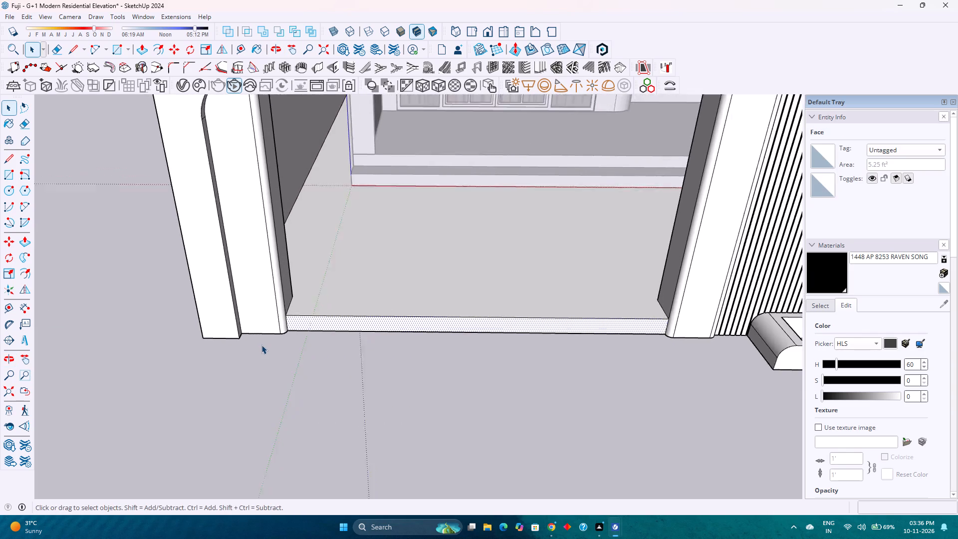
{"action": "scroll", "coordinate": [261, 345], "scroll_direction": "down", "scroll_amount": 1}
{"action": "middle_click_drag", "start_coordinate": [261, 345], "coordinate": [444, 365]}
{"action": "scroll", "coordinate": [499, 302], "scroll_direction": "up", "scroll_amount": 1}
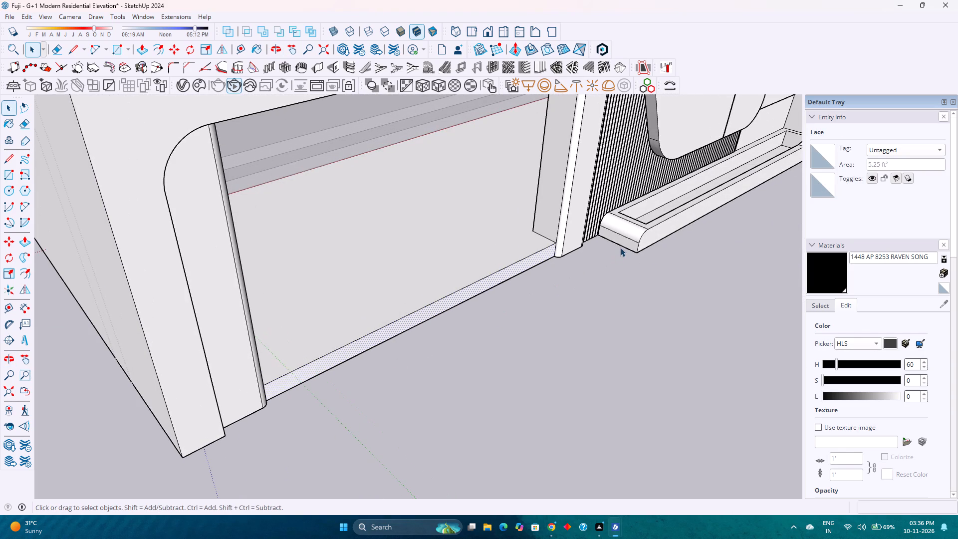
{"action": "left_click", "coordinate": [620, 248]}
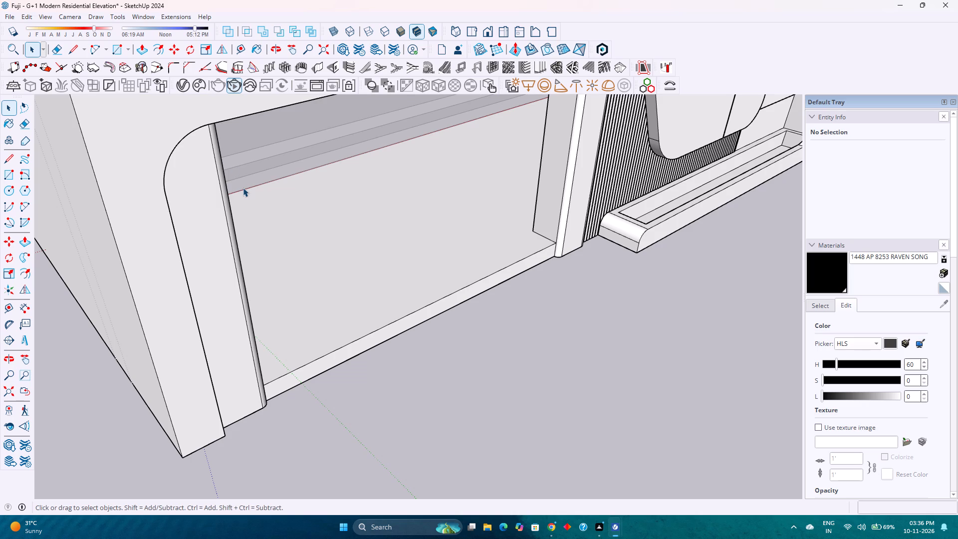
{"action": "left_click", "coordinate": [314, 370]}
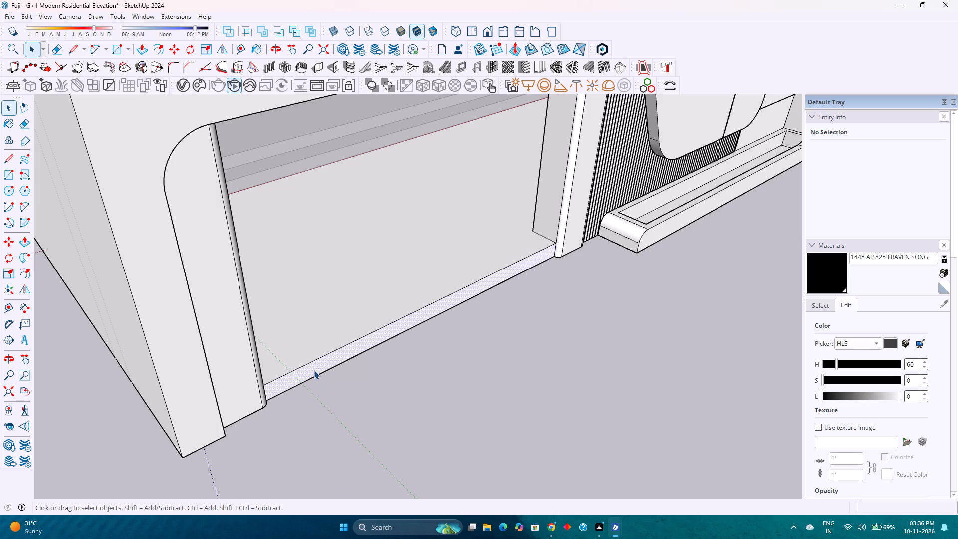
Draw lines from the planter base's outer bottom corner to the wall's end corner, closing a ground face about 15' long and 1' 2" deep.
{"action": "left_click", "coordinate": [71, 55]}
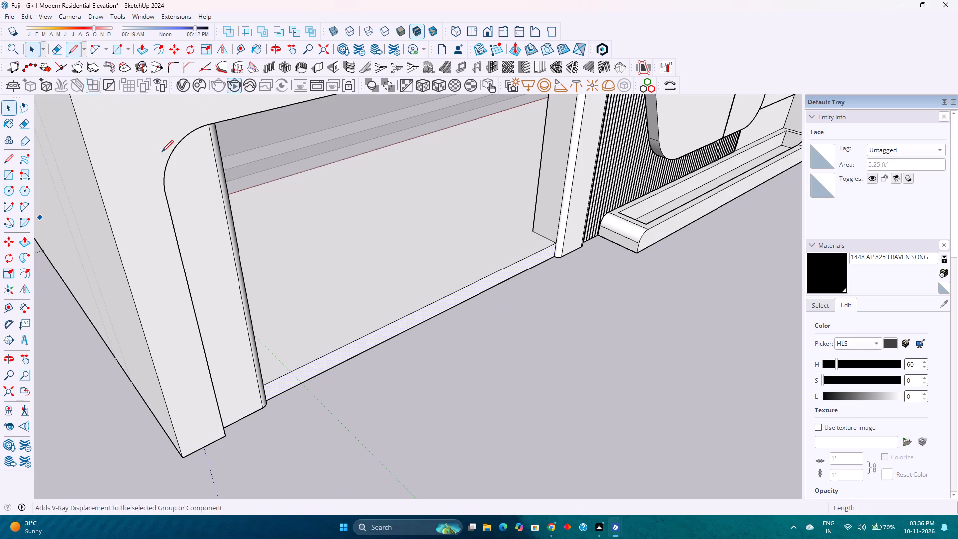
{"action": "left_click", "coordinate": [638, 252]}
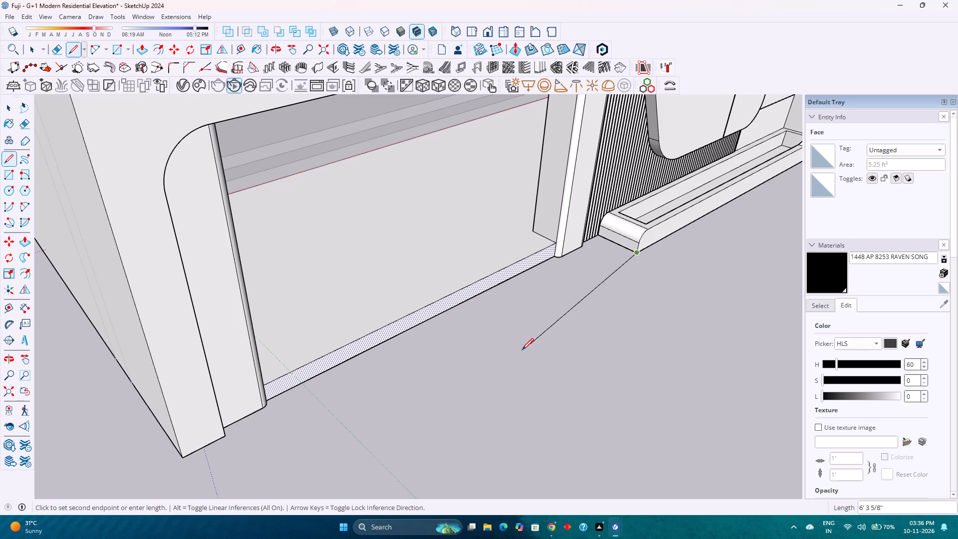
{"action": "key", "text": "Left"}
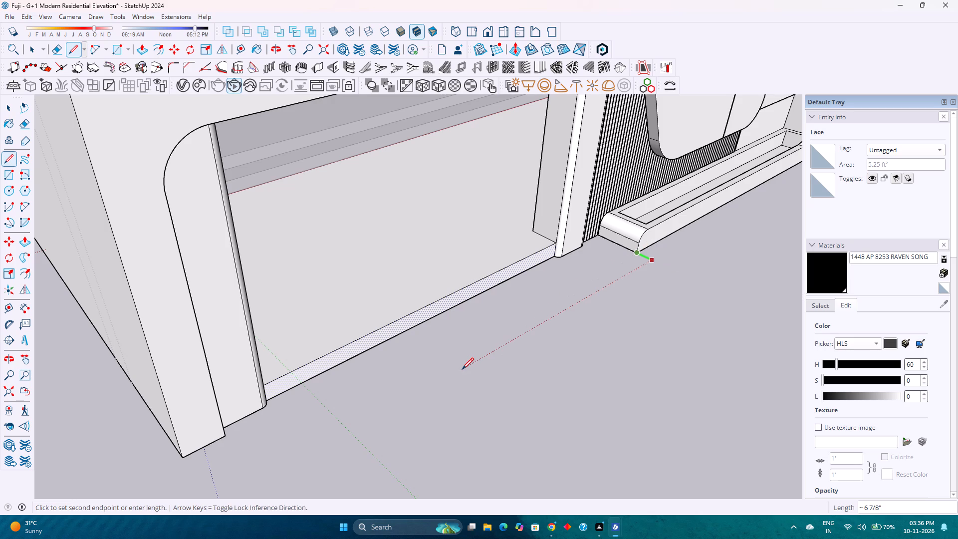
{"action": "key", "text": "Right"}
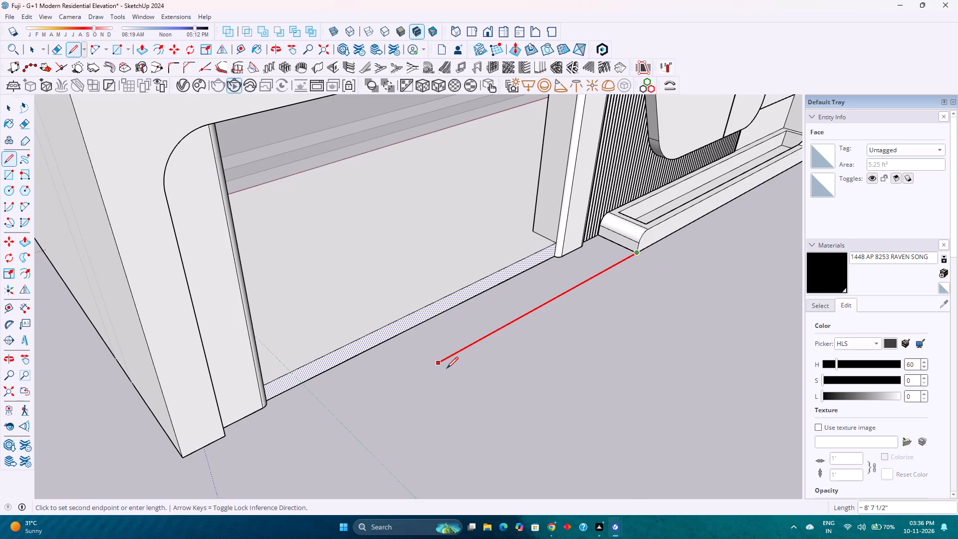
{"action": "scroll", "coordinate": [447, 368], "scroll_direction": "down", "scroll_amount": 2}
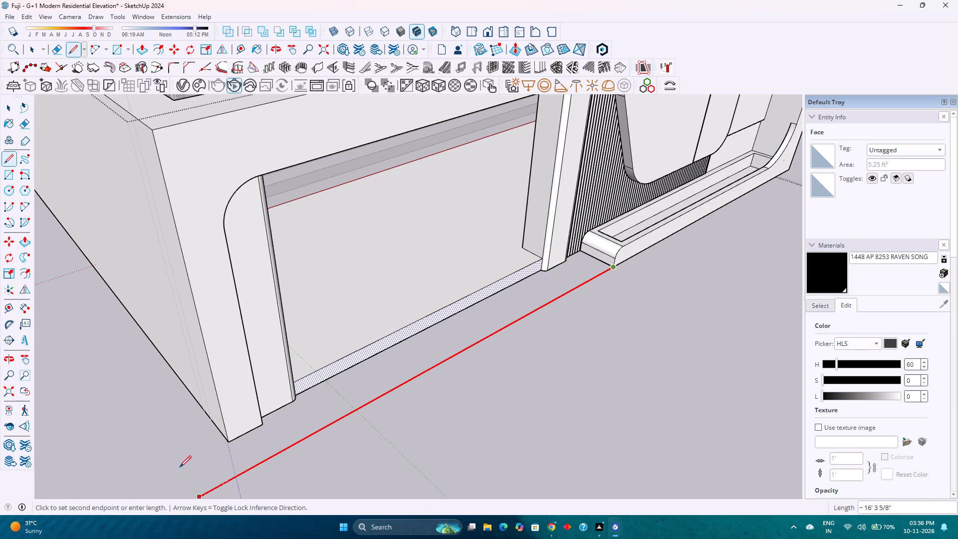
{"action": "left_click", "coordinate": [227, 444]}
{"action": "left_click", "coordinate": [229, 442]}
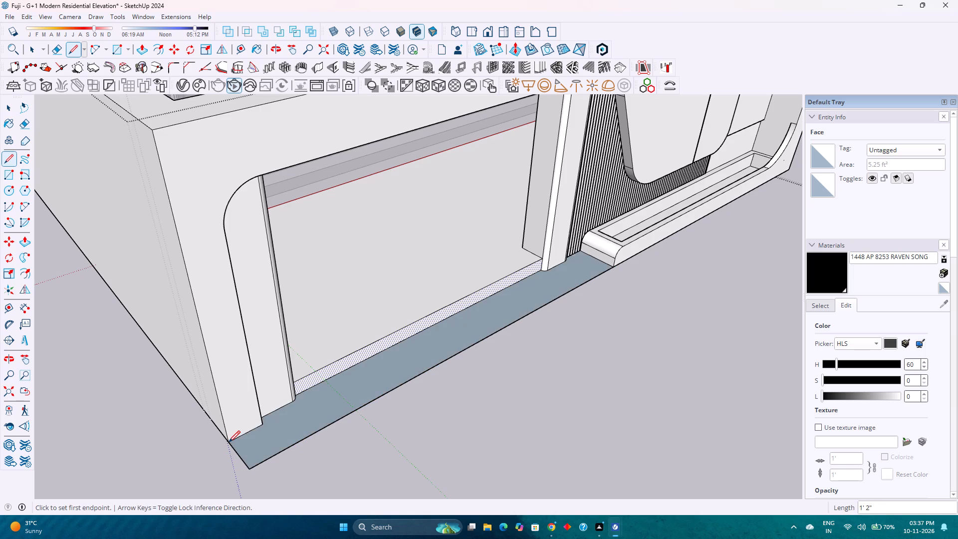
{"action": "key", "text": "space"}
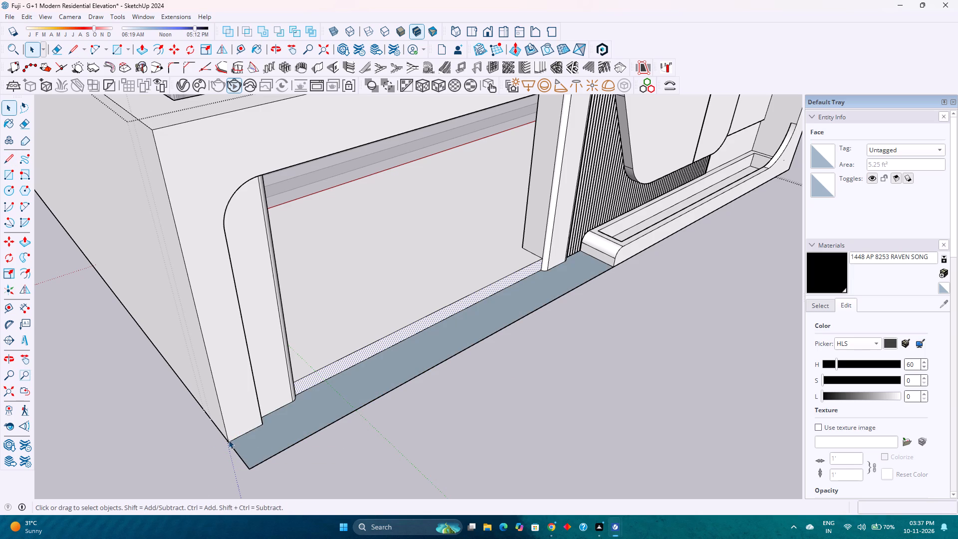
Group the new ground face in front of the gate opening together with its edges.
{"action": "double_click", "coordinate": [336, 397]}
{"action": "right_click", "coordinate": [336, 397]}
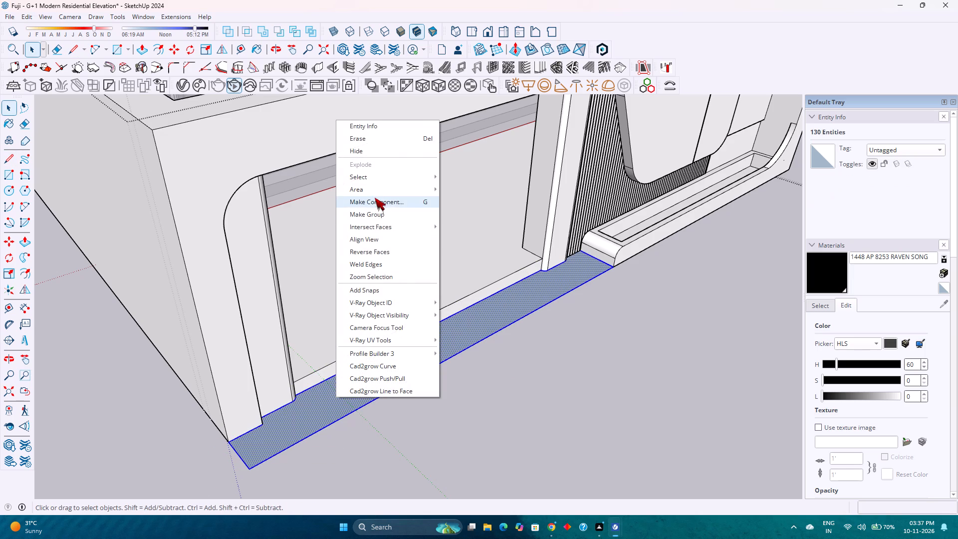
{"action": "left_click", "coordinate": [369, 214]}
Open the new group and Push/Pull its ground face 6" upward into a slab.
{"action": "double_click", "coordinate": [344, 388]}
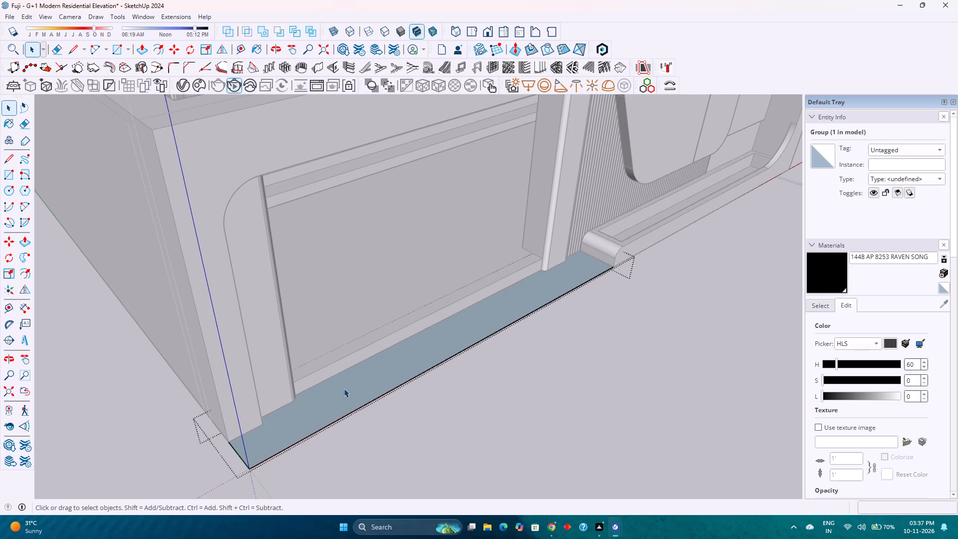
{"action": "key", "text": "p"}
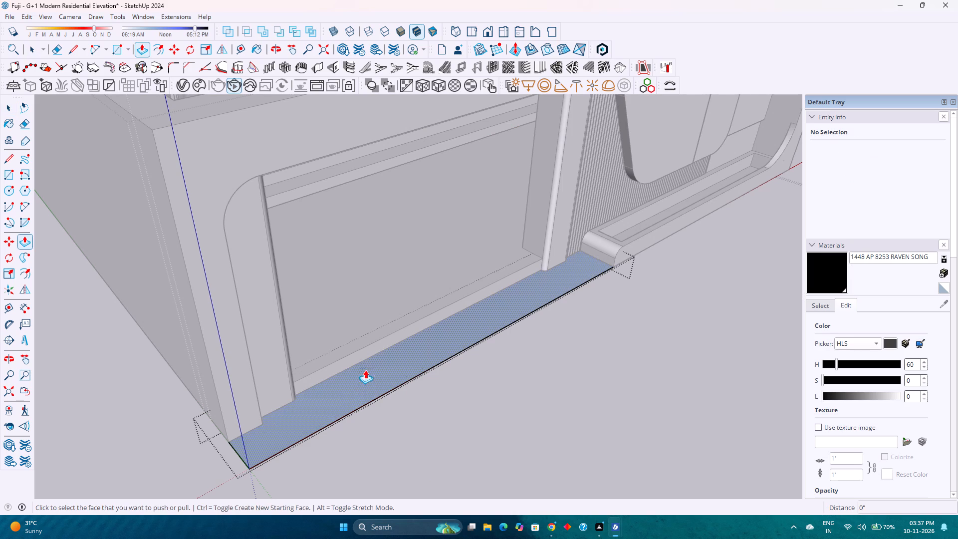
{"action": "left_click", "coordinate": [370, 379]}
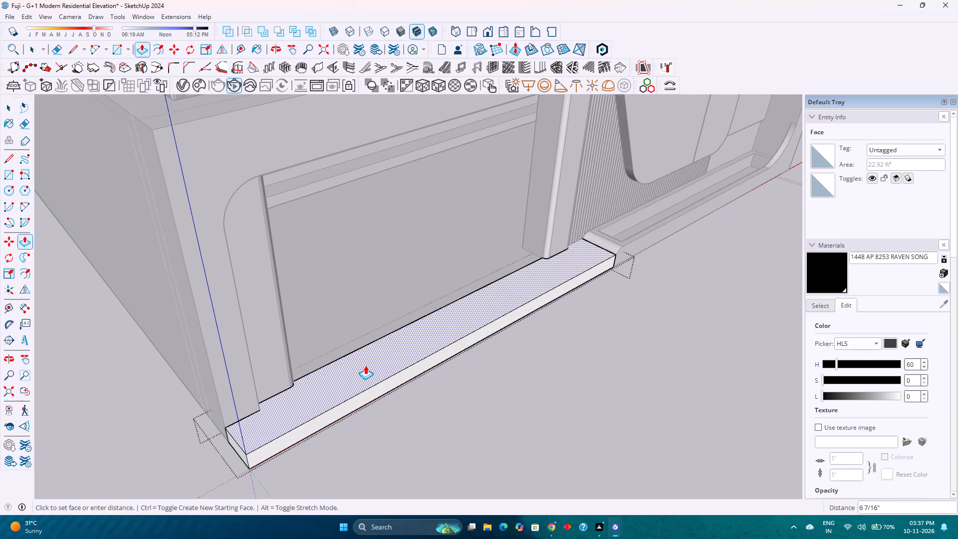
{"action": "key", "text": "6"}
{"action": "key", "text": "Return"}
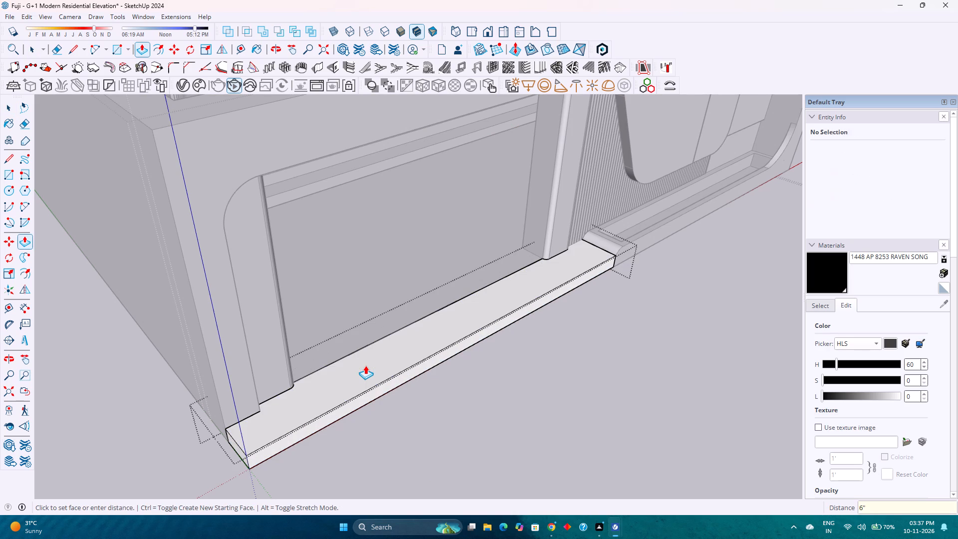
Push/Pull the slab's long front face 3' outward from the boundary wall.
{"action": "left_click", "coordinate": [370, 395]}
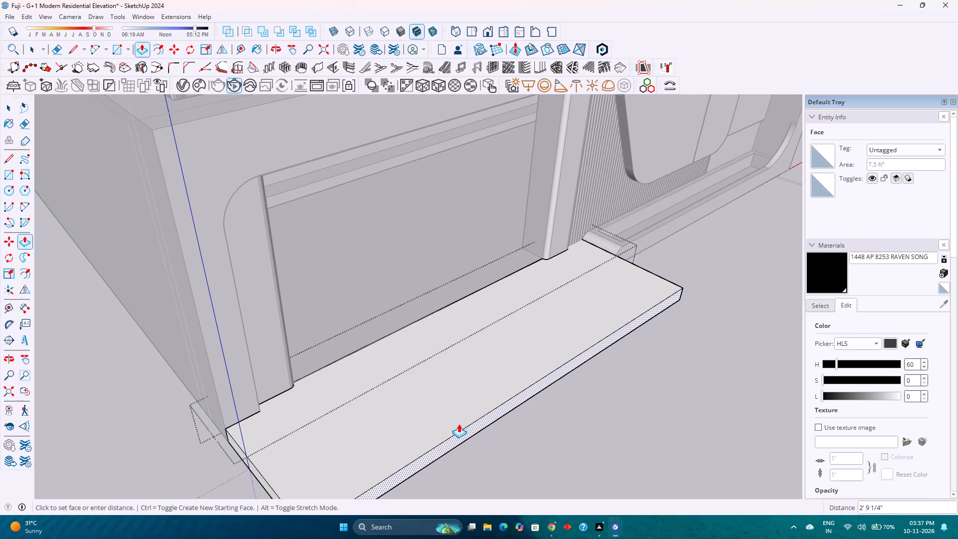
{"action": "key", "text": "3"}
{"action": "key", "text": "Return"}
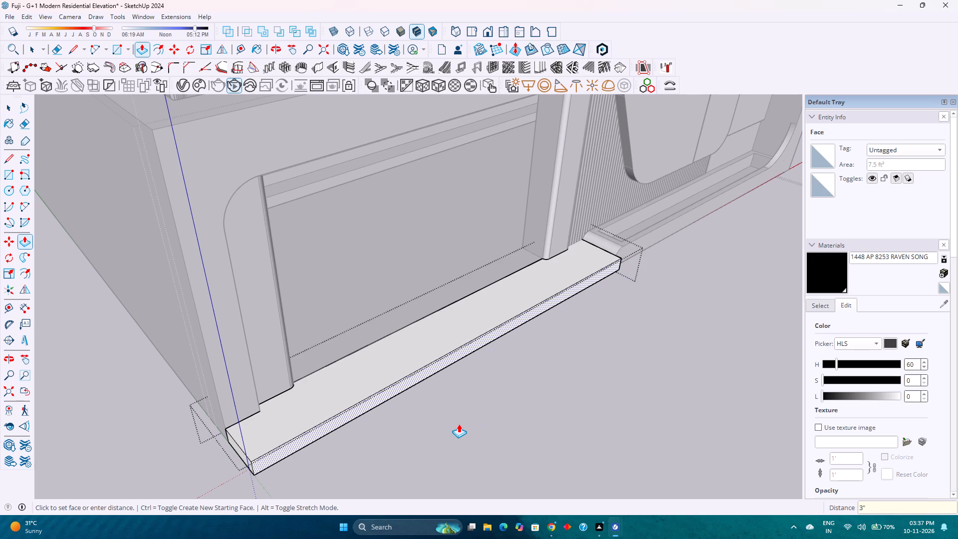
{"action": "type", "text": "3'"}
{"action": "key", "text": "Return"}
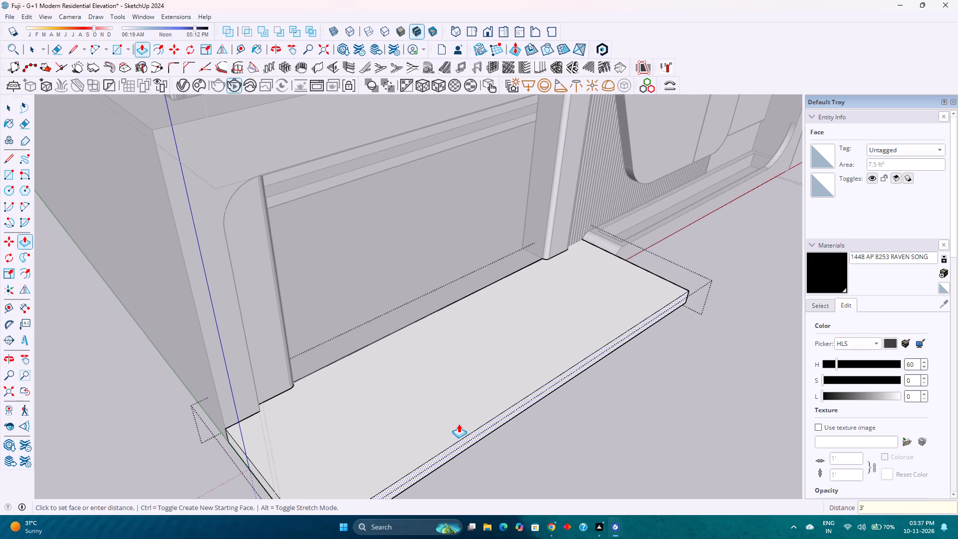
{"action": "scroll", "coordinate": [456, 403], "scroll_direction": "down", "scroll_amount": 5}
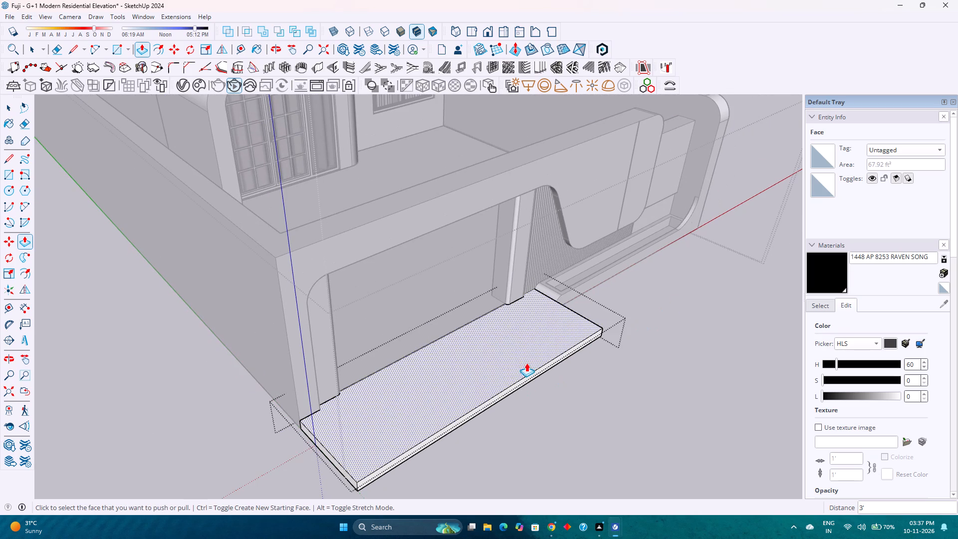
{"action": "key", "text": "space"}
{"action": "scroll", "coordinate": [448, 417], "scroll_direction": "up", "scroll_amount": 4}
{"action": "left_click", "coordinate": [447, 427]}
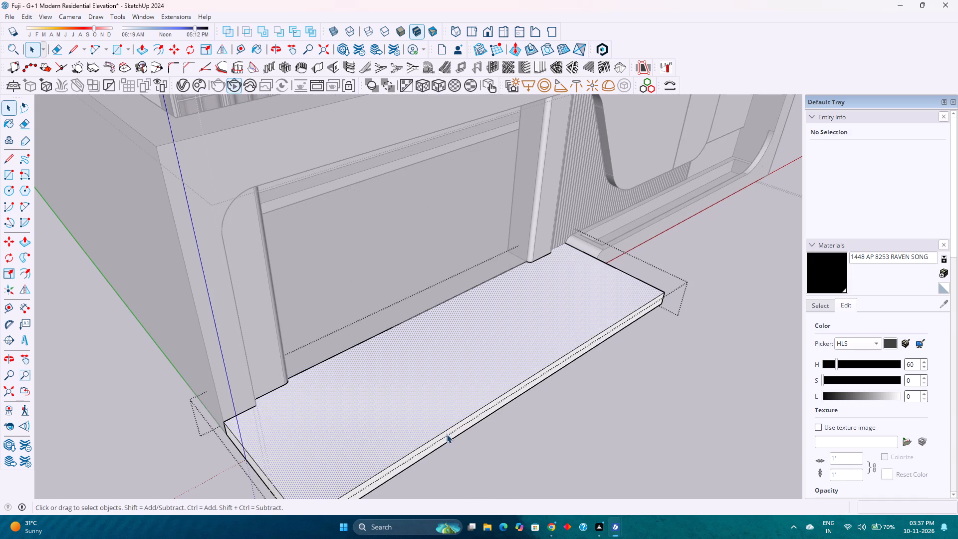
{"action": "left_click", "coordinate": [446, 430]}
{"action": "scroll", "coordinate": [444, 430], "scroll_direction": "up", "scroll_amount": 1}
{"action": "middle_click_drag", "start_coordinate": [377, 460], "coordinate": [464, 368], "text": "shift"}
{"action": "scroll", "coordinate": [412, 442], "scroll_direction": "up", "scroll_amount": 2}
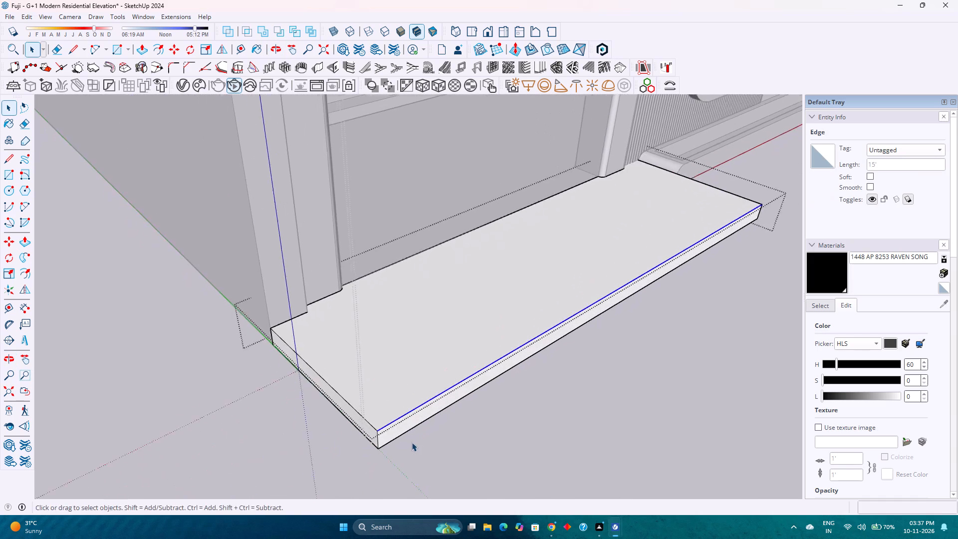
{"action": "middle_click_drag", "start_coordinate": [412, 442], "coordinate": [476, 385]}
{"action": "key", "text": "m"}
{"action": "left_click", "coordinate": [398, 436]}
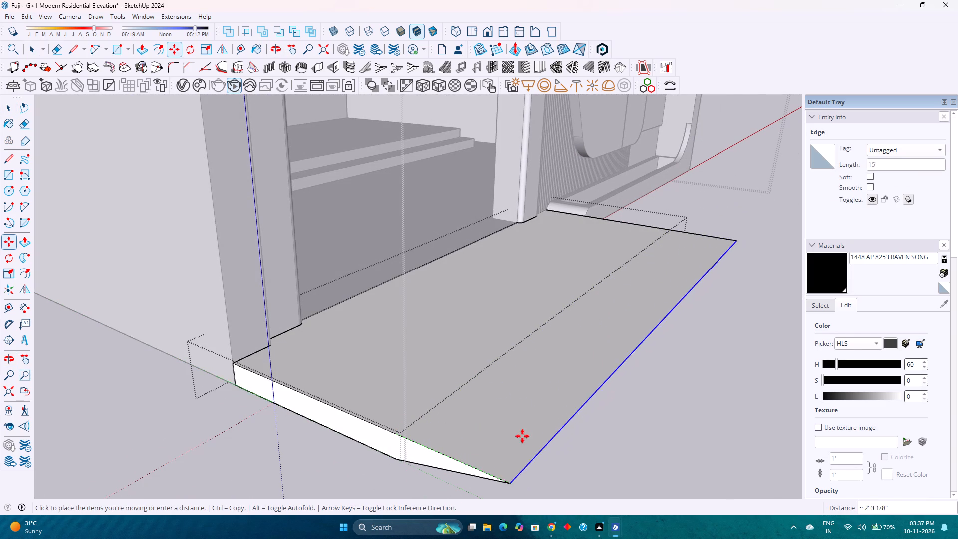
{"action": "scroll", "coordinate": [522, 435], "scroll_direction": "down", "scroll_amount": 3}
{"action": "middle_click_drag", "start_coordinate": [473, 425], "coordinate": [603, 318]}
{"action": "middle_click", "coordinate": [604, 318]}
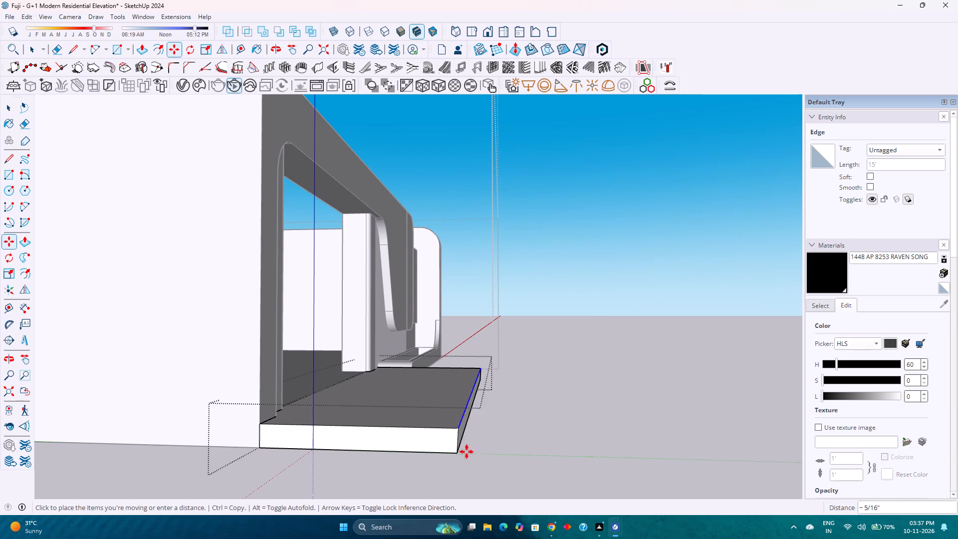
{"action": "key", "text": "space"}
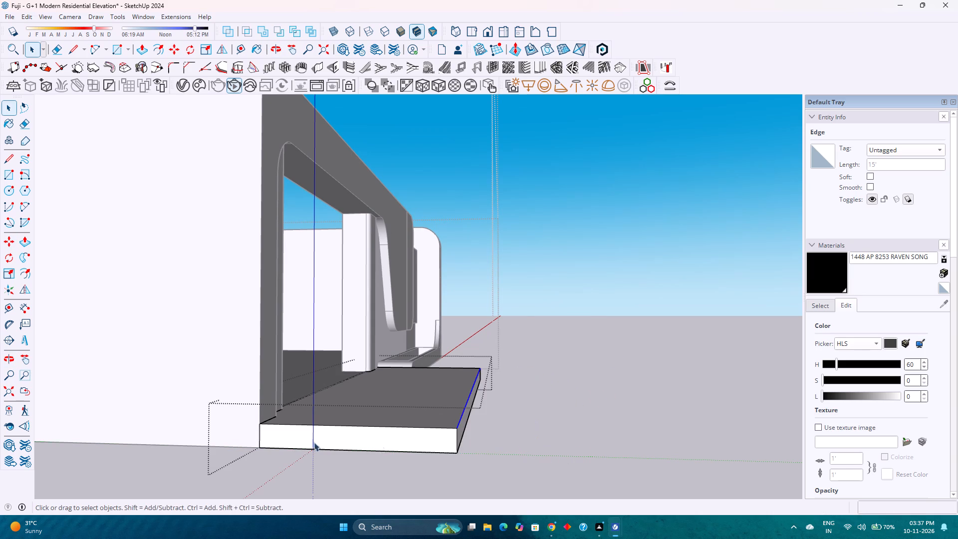
Draw a diagonal line across the slab's end face from the top corner at the wall to the bottom outer corner.
{"action": "scroll", "coordinate": [283, 442], "scroll_direction": "up", "scroll_amount": 5}
{"action": "middle_click_drag", "start_coordinate": [285, 441], "coordinate": [266, 418]}
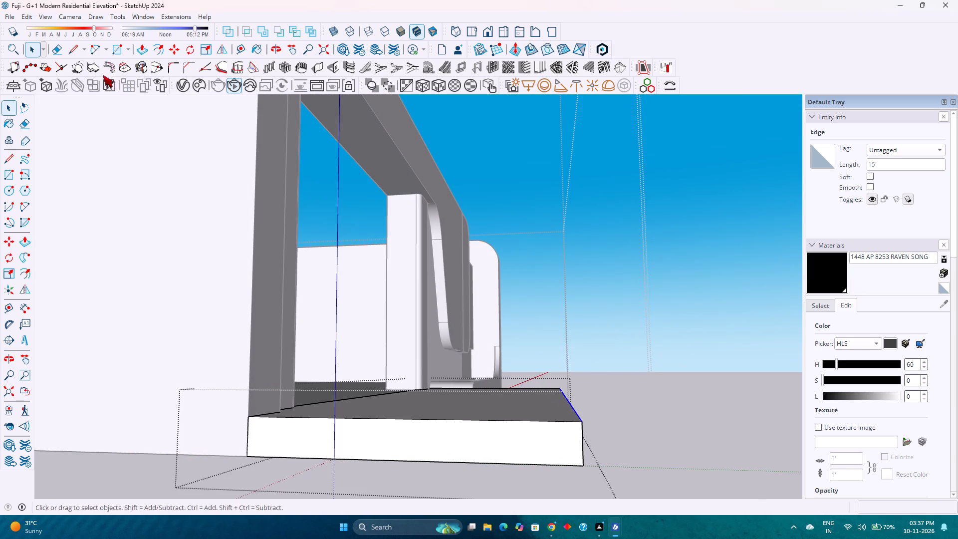
{"action": "left_click", "coordinate": [71, 47]}
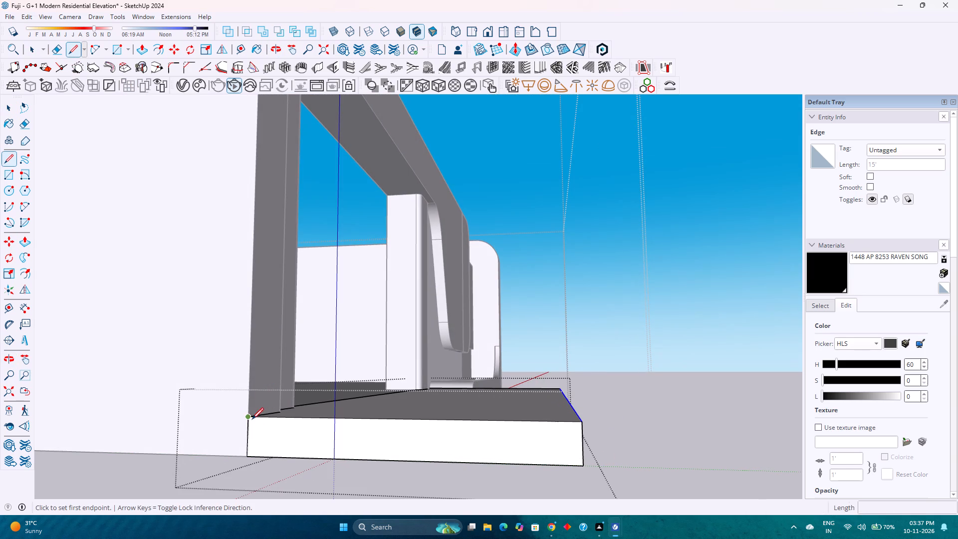
{"action": "left_click", "coordinate": [252, 419]}
{"action": "left_click", "coordinate": [583, 462]}
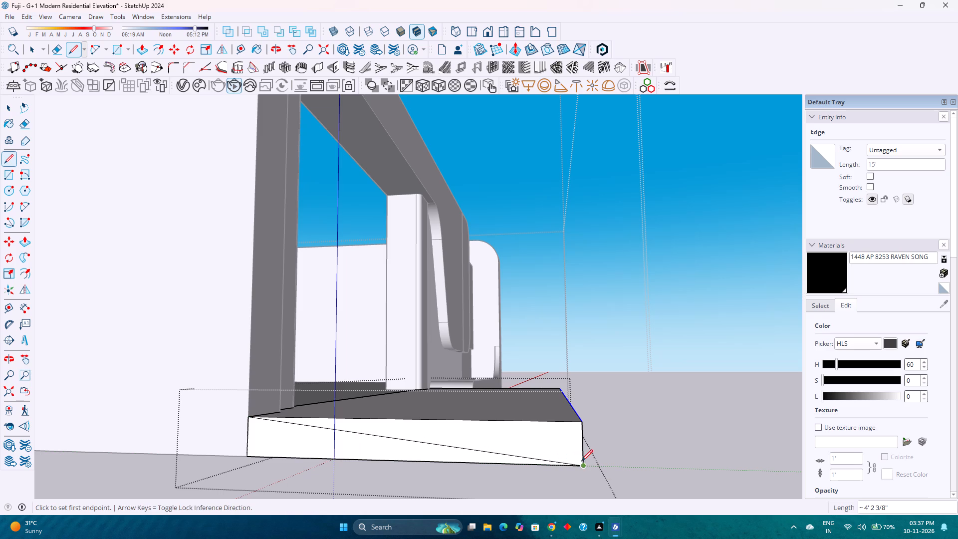
{"action": "key", "text": "space"}
Push/Pull the upper triangle of the end face through the slab's full length to cut it into a sloped ramp.
{"action": "key", "text": "p"}
{"action": "left_click", "coordinate": [509, 443]}
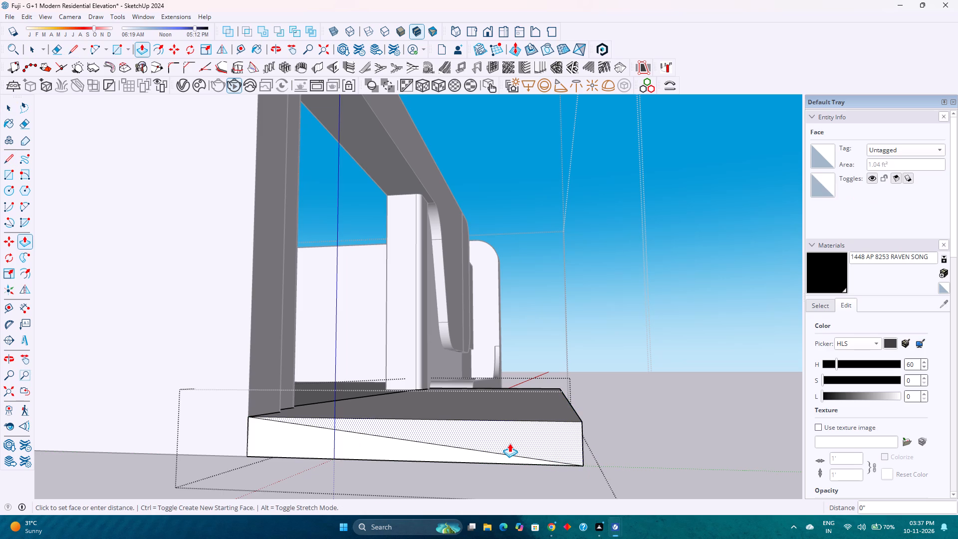
{"action": "middle_click_drag", "start_coordinate": [540, 394], "coordinate": [491, 471]}
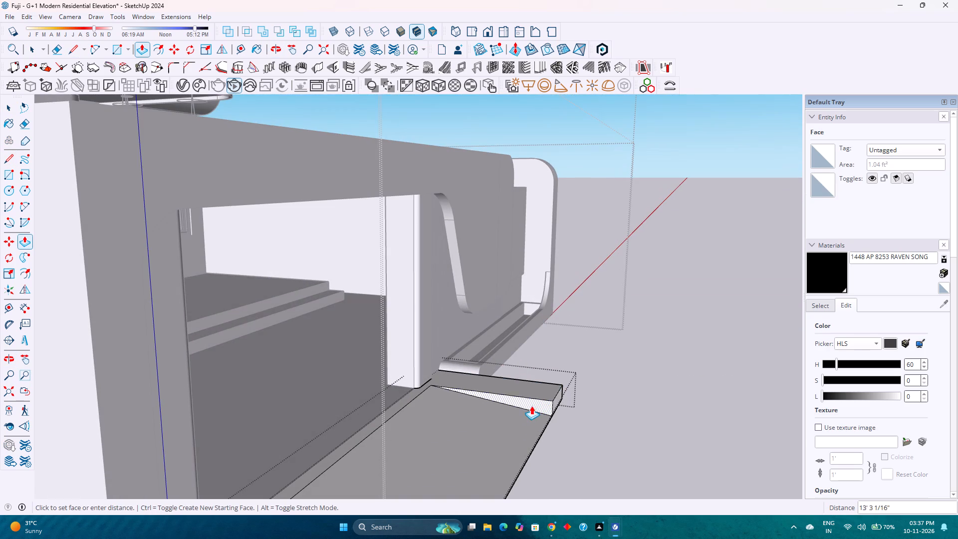
{"action": "left_click", "coordinate": [551, 374]}
{"action": "scroll", "coordinate": [528, 382], "scroll_direction": "up", "scroll_amount": 2}
{"action": "middle_click_drag", "start_coordinate": [499, 391], "coordinate": [377, 384]}
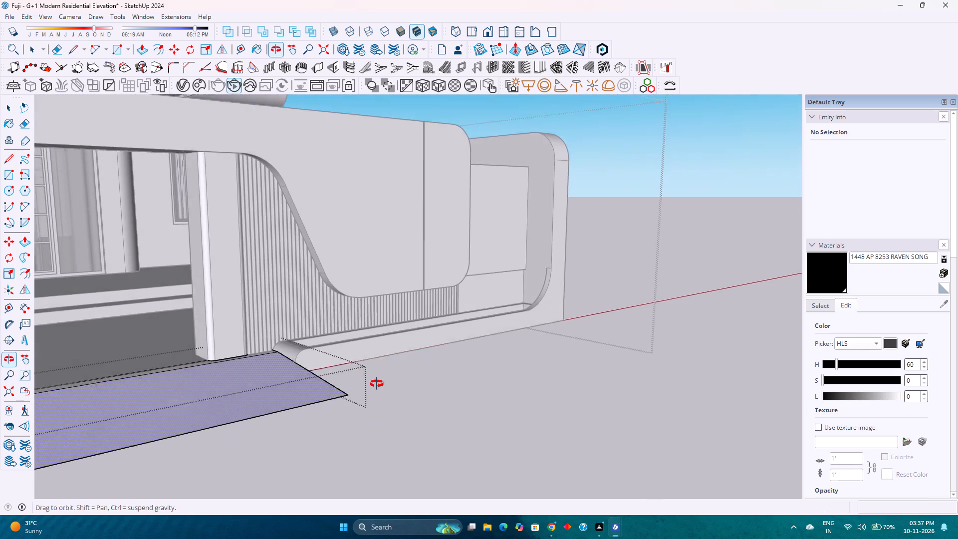
{"action": "middle_click_drag", "start_coordinate": [377, 384], "coordinate": [379, 378]}
{"action": "key", "text": "space"}
Inspect the sloped entrance ramp from both ends and where it meets the pillars and planter base, leaving its group.
{"action": "scroll", "coordinate": [204, 340], "scroll_direction": "up", "scroll_amount": 6}
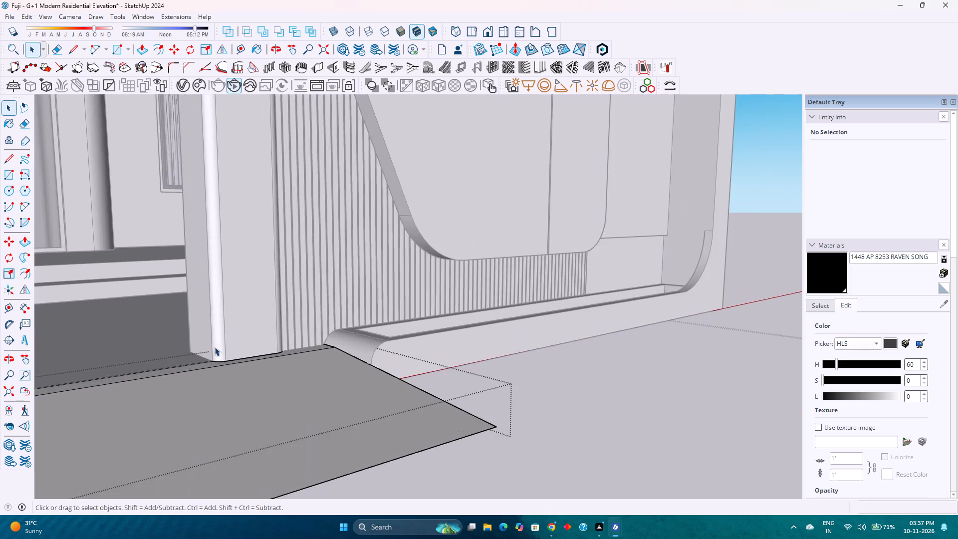
{"action": "middle_click_drag", "start_coordinate": [224, 353], "coordinate": [385, 370]}
{"action": "middle_click", "coordinate": [385, 371]}
{"action": "scroll", "coordinate": [383, 373], "scroll_direction": "down", "scroll_amount": 6}
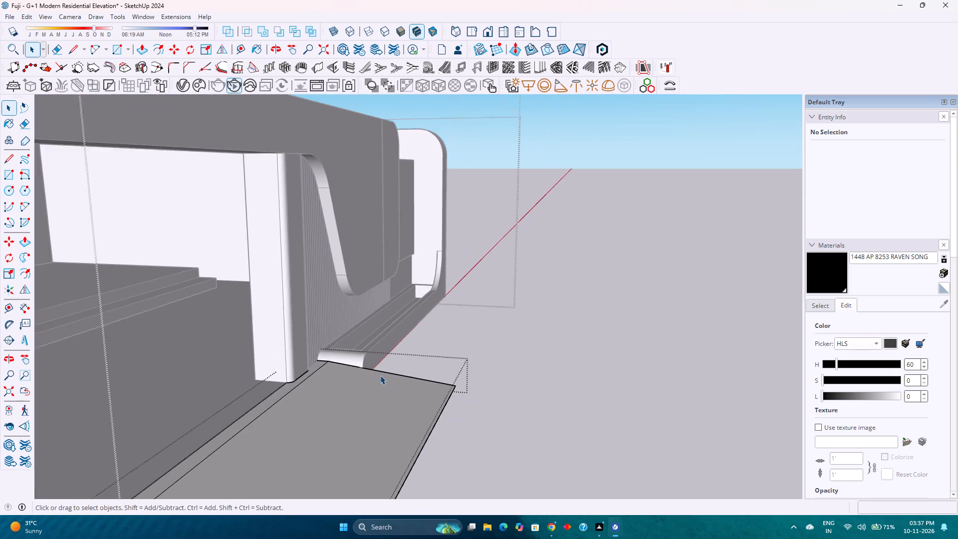
{"action": "middle_click_drag", "start_coordinate": [348, 388], "coordinate": [476, 265], "text": "shift"}
{"action": "middle_click", "coordinate": [476, 265], "text": "shift"}
{"action": "scroll", "coordinate": [254, 398], "scroll_direction": "up", "scroll_amount": 6}
{"action": "scroll", "coordinate": [250, 397], "scroll_direction": "down", "scroll_amount": 3}
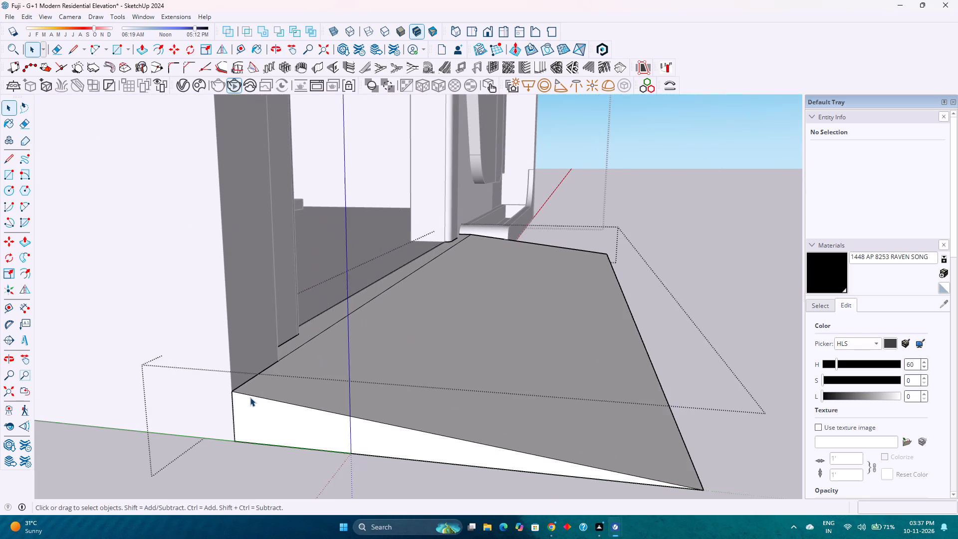
{"action": "scroll", "coordinate": [250, 397], "scroll_direction": "down", "scroll_amount": 3}
{"action": "left_click", "coordinate": [648, 332]}
{"action": "middle_click_drag", "start_coordinate": [647, 332], "coordinate": [426, 419]}
{"action": "scroll", "coordinate": [426, 419], "scroll_direction": "down", "scroll_amount": 4}
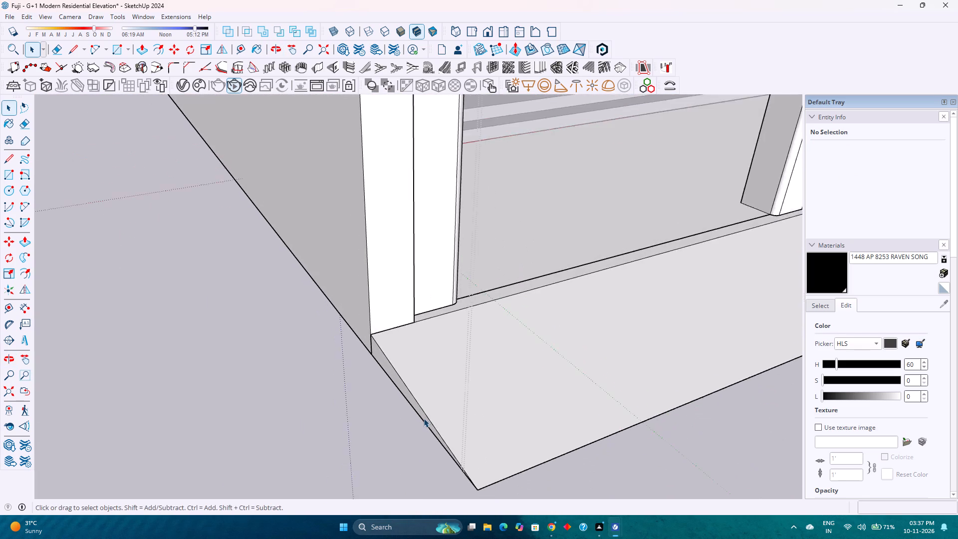
Save the model with the sloped entrance ramp added at the gate opening.
{"action": "scroll", "coordinate": [424, 418], "scroll_direction": "down", "scroll_amount": 3}
{"action": "middle_click_drag", "start_coordinate": [568, 396], "coordinate": [408, 405]}
{"action": "middle_click_drag", "start_coordinate": [395, 405], "coordinate": [385, 405]}
{"action": "scroll", "coordinate": [373, 400], "scroll_direction": "down", "scroll_amount": 10}
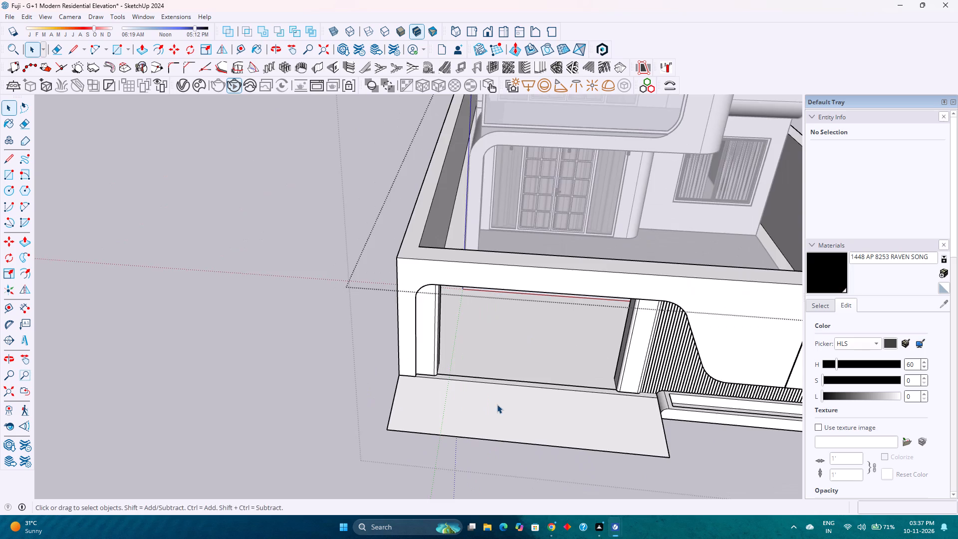
{"action": "middle_click_drag", "start_coordinate": [498, 404], "coordinate": [415, 363]}
{"action": "scroll", "coordinate": [415, 363], "scroll_direction": "down", "scroll_amount": 2}
{"action": "middle_click_drag", "start_coordinate": [458, 444], "coordinate": [457, 401]}
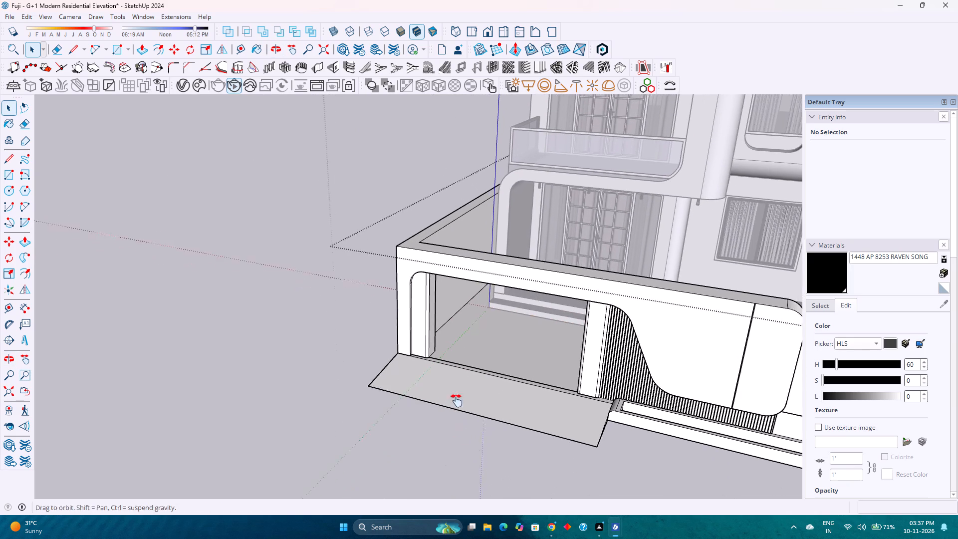
{"action": "middle_click_drag", "start_coordinate": [457, 401], "coordinate": [460, 395]}
{"action": "key", "text": "ctrl+s"}
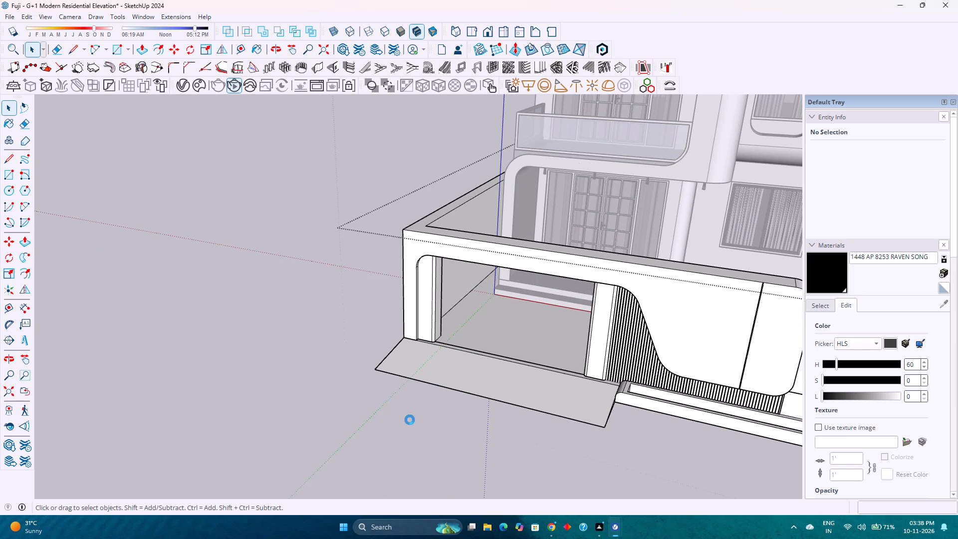
Switch to the front view and leave the boundary wall's group to review the whole elevation.
{"action": "scroll", "coordinate": [408, 410], "scroll_direction": "down", "scroll_amount": 8}
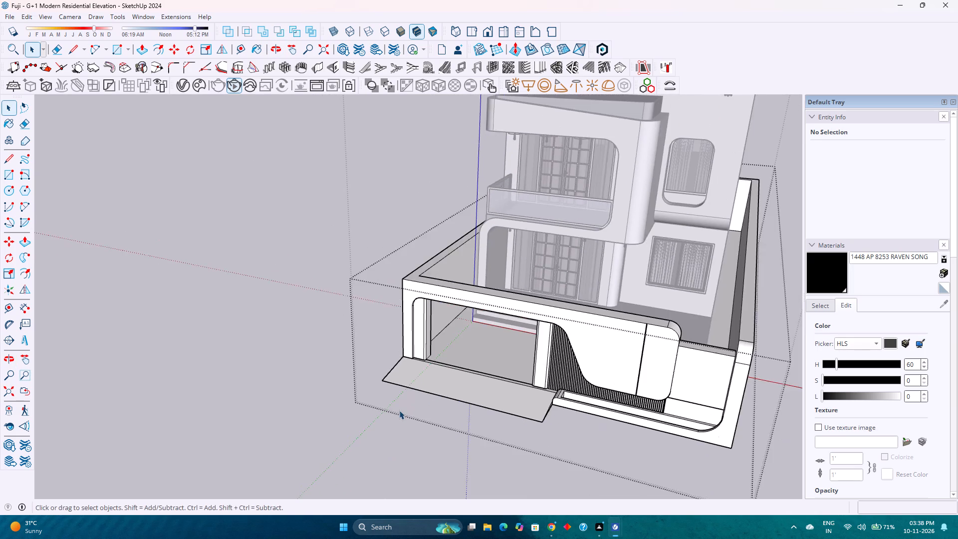
{"action": "scroll", "coordinate": [399, 410], "scroll_direction": "down", "scroll_amount": 3}
{"action": "left_click", "coordinate": [491, 31]}
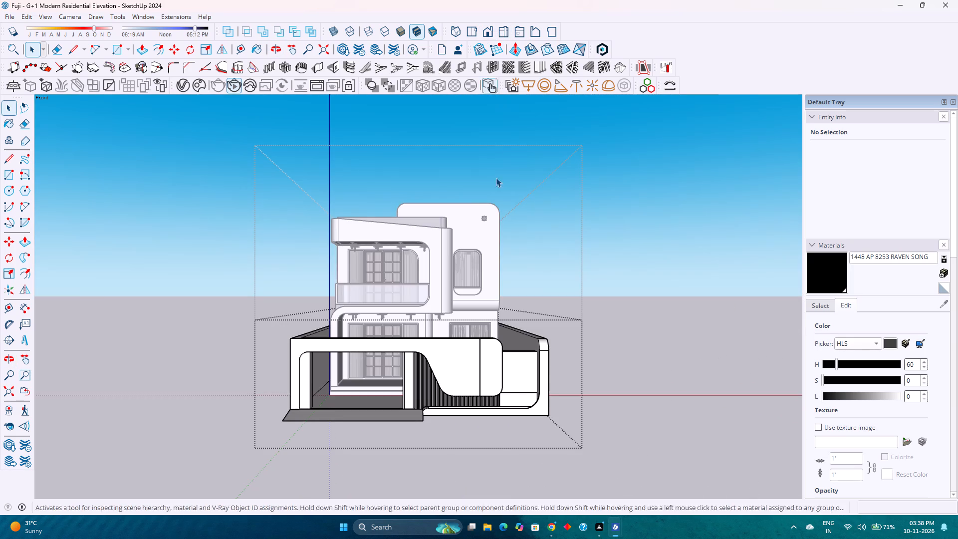
{"action": "scroll", "coordinate": [417, 391], "scroll_direction": "up", "scroll_amount": 6}
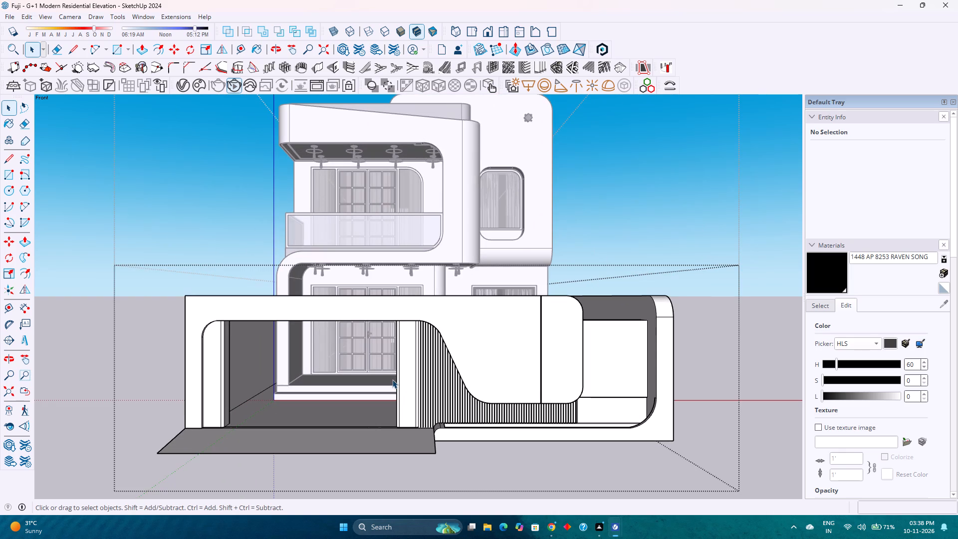
{"action": "scroll", "coordinate": [392, 379], "scroll_direction": "down", "scroll_amount": 2}
{"action": "scroll", "coordinate": [392, 379], "scroll_direction": "up", "scroll_amount": 2}
{"action": "scroll", "coordinate": [392, 379], "scroll_direction": "down", "scroll_amount": 3}
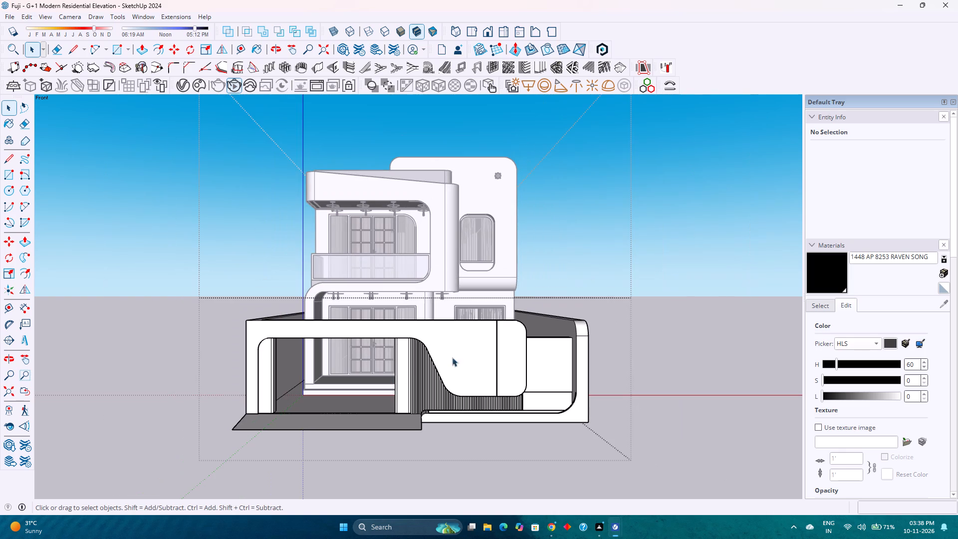
{"action": "left_click", "coordinate": [637, 219]}
{"action": "scroll", "coordinate": [657, 213], "scroll_direction": "up", "scroll_amount": 1}
{"action": "left_click", "coordinate": [657, 213]}
{"action": "scroll", "coordinate": [559, 252], "scroll_direction": "down", "scroll_amount": 2}
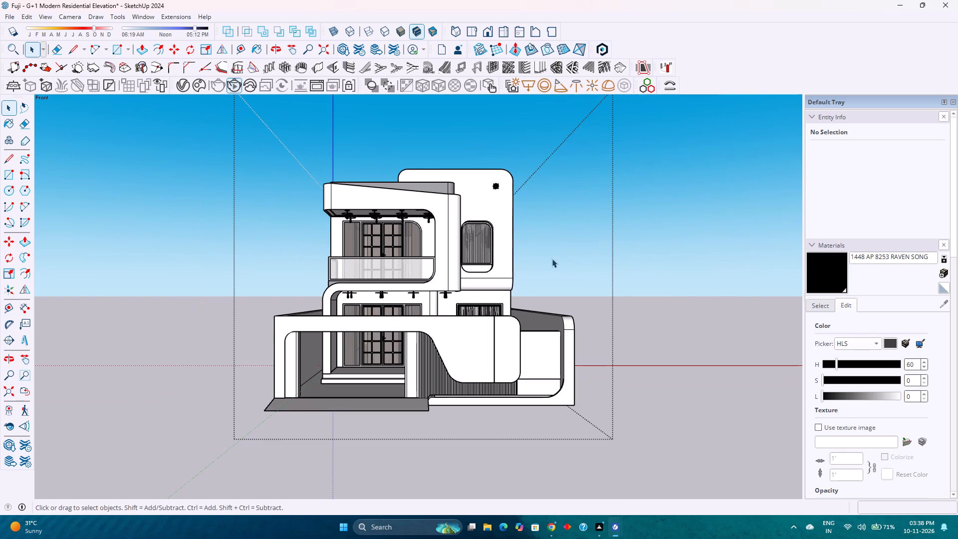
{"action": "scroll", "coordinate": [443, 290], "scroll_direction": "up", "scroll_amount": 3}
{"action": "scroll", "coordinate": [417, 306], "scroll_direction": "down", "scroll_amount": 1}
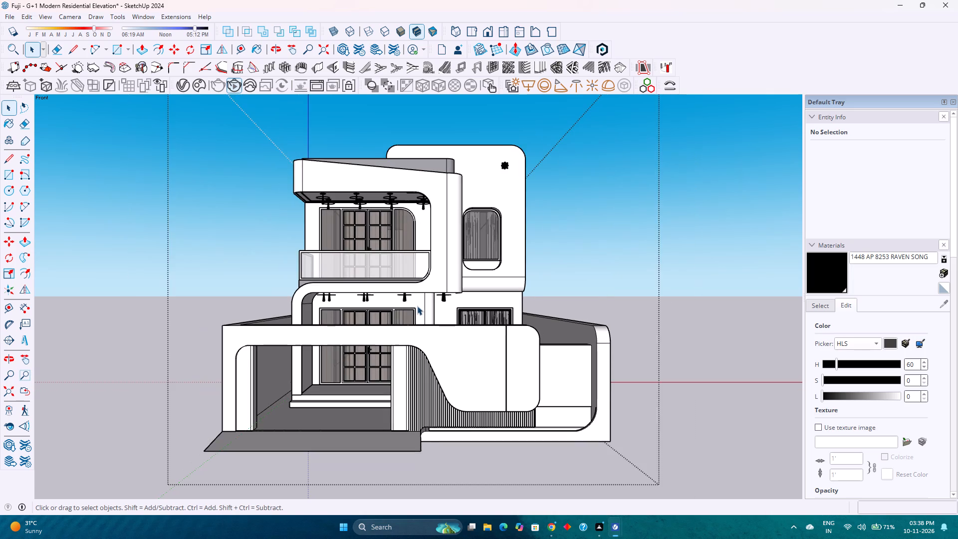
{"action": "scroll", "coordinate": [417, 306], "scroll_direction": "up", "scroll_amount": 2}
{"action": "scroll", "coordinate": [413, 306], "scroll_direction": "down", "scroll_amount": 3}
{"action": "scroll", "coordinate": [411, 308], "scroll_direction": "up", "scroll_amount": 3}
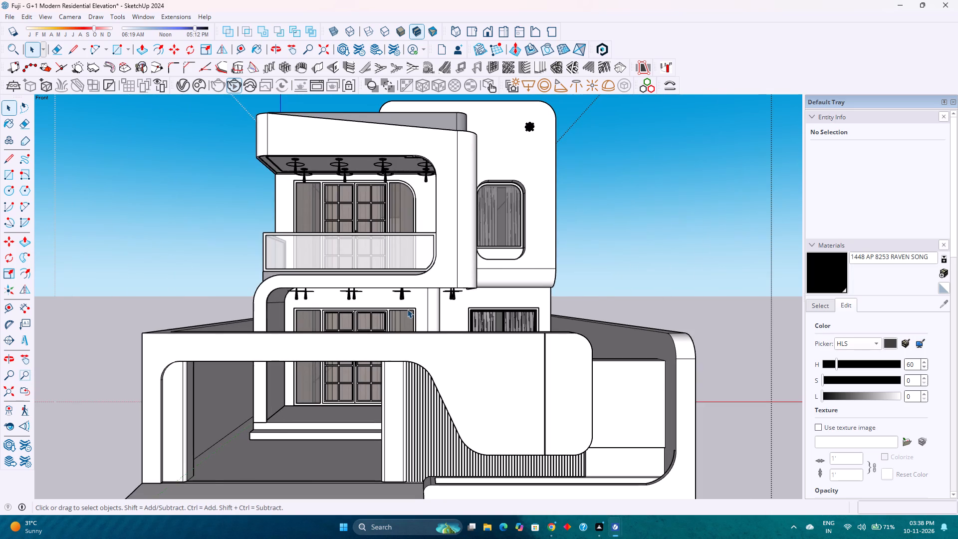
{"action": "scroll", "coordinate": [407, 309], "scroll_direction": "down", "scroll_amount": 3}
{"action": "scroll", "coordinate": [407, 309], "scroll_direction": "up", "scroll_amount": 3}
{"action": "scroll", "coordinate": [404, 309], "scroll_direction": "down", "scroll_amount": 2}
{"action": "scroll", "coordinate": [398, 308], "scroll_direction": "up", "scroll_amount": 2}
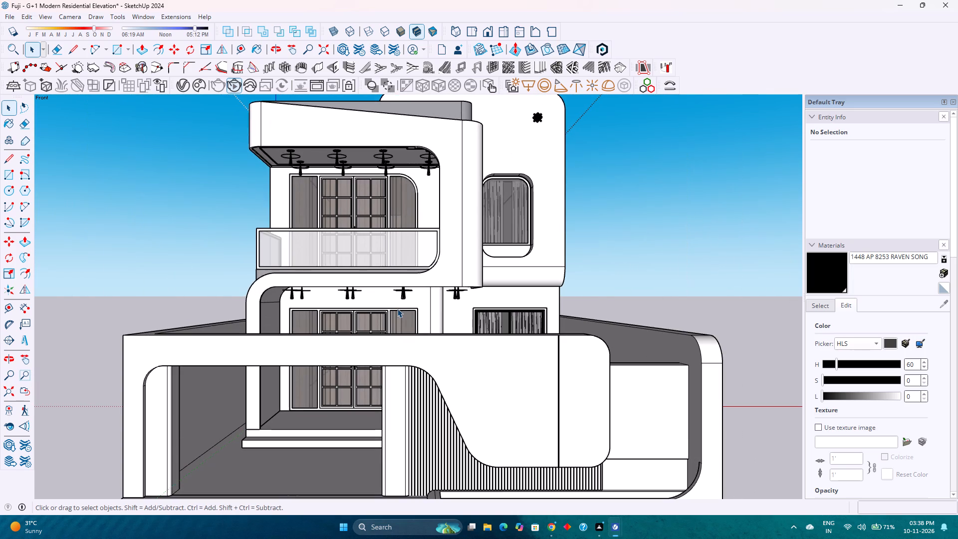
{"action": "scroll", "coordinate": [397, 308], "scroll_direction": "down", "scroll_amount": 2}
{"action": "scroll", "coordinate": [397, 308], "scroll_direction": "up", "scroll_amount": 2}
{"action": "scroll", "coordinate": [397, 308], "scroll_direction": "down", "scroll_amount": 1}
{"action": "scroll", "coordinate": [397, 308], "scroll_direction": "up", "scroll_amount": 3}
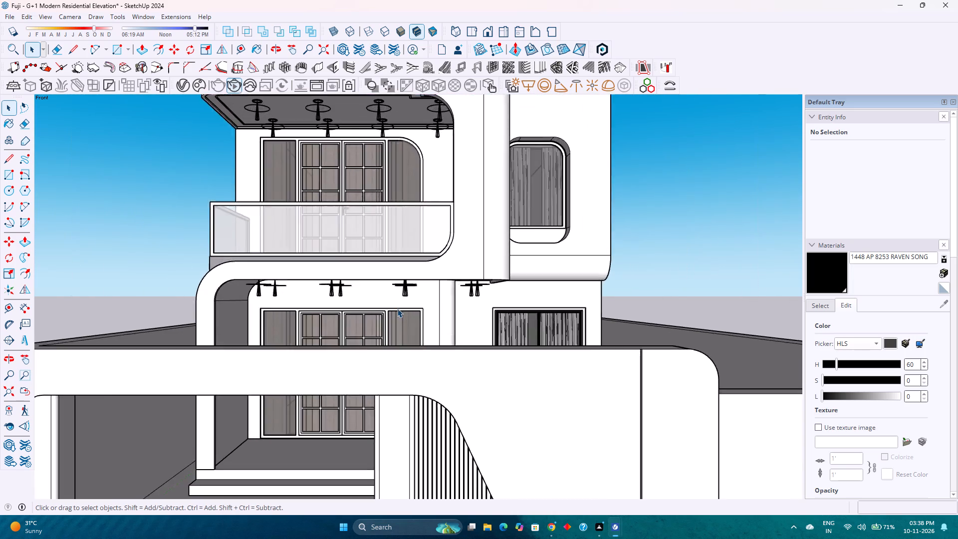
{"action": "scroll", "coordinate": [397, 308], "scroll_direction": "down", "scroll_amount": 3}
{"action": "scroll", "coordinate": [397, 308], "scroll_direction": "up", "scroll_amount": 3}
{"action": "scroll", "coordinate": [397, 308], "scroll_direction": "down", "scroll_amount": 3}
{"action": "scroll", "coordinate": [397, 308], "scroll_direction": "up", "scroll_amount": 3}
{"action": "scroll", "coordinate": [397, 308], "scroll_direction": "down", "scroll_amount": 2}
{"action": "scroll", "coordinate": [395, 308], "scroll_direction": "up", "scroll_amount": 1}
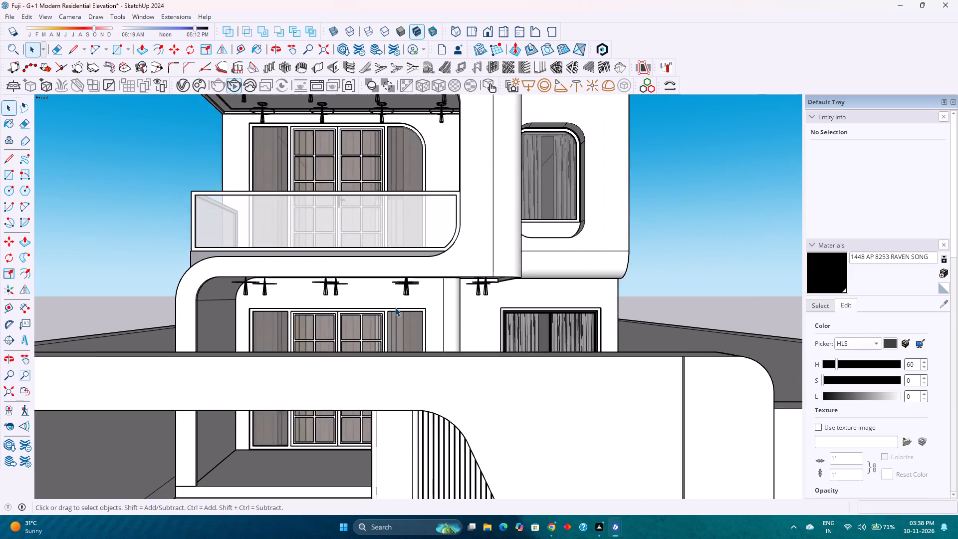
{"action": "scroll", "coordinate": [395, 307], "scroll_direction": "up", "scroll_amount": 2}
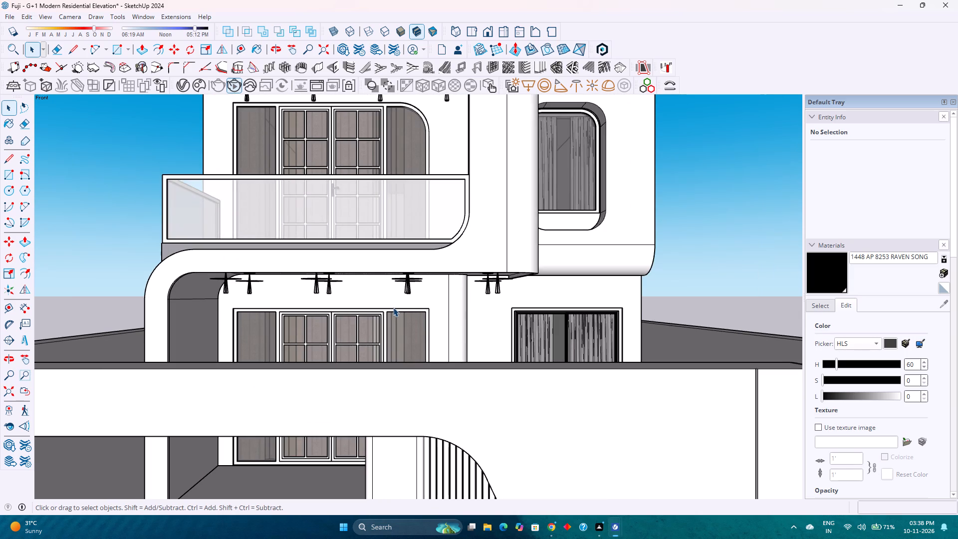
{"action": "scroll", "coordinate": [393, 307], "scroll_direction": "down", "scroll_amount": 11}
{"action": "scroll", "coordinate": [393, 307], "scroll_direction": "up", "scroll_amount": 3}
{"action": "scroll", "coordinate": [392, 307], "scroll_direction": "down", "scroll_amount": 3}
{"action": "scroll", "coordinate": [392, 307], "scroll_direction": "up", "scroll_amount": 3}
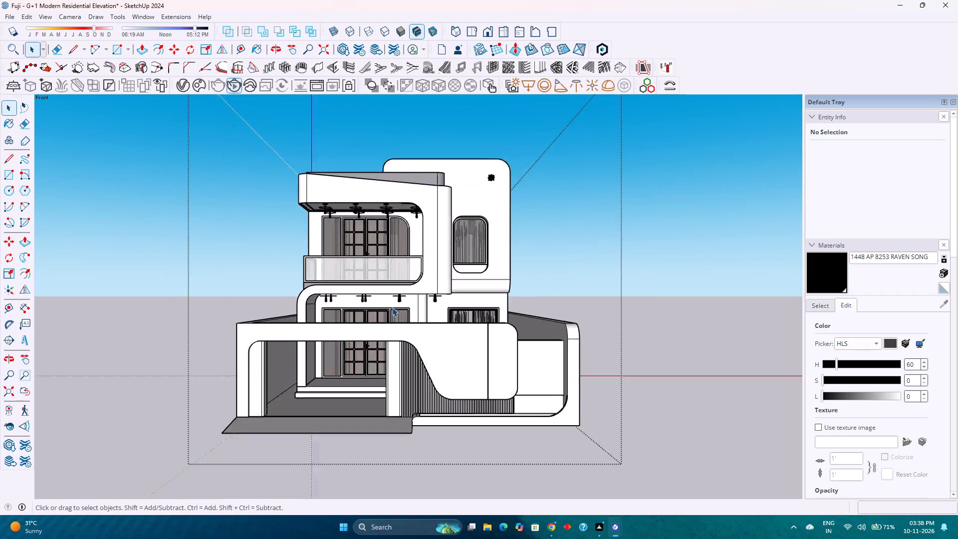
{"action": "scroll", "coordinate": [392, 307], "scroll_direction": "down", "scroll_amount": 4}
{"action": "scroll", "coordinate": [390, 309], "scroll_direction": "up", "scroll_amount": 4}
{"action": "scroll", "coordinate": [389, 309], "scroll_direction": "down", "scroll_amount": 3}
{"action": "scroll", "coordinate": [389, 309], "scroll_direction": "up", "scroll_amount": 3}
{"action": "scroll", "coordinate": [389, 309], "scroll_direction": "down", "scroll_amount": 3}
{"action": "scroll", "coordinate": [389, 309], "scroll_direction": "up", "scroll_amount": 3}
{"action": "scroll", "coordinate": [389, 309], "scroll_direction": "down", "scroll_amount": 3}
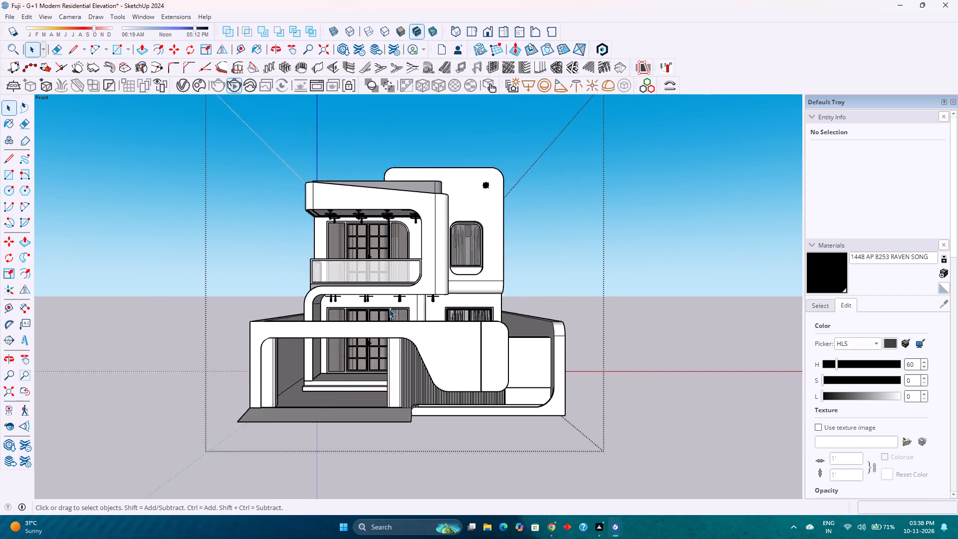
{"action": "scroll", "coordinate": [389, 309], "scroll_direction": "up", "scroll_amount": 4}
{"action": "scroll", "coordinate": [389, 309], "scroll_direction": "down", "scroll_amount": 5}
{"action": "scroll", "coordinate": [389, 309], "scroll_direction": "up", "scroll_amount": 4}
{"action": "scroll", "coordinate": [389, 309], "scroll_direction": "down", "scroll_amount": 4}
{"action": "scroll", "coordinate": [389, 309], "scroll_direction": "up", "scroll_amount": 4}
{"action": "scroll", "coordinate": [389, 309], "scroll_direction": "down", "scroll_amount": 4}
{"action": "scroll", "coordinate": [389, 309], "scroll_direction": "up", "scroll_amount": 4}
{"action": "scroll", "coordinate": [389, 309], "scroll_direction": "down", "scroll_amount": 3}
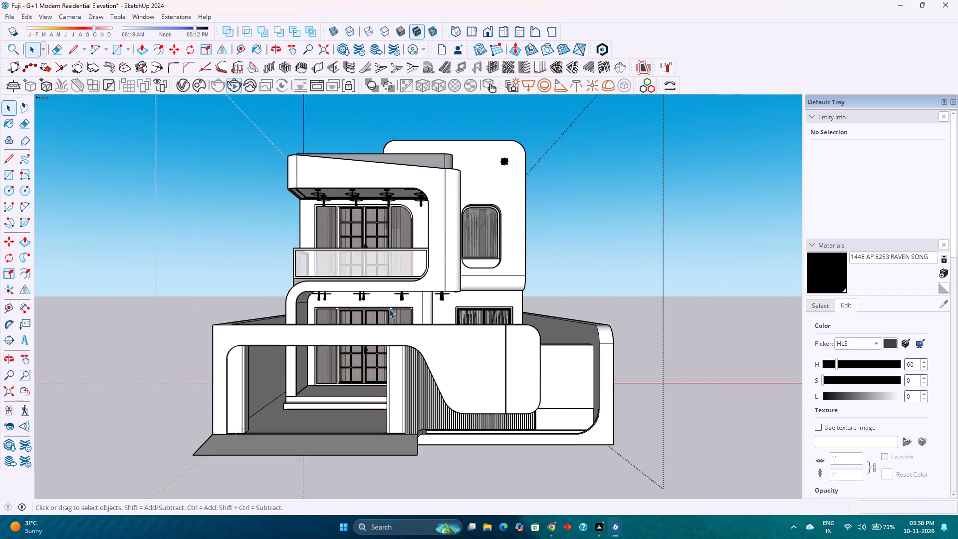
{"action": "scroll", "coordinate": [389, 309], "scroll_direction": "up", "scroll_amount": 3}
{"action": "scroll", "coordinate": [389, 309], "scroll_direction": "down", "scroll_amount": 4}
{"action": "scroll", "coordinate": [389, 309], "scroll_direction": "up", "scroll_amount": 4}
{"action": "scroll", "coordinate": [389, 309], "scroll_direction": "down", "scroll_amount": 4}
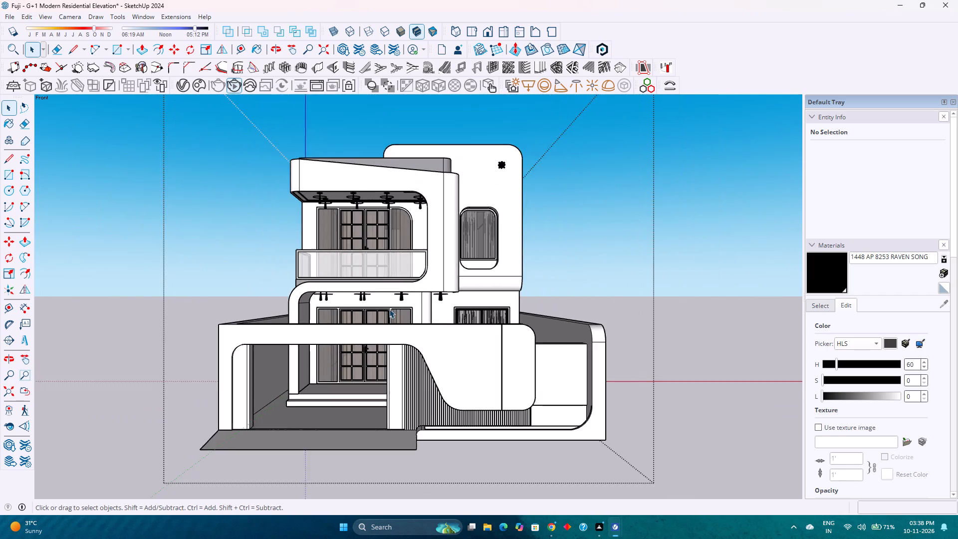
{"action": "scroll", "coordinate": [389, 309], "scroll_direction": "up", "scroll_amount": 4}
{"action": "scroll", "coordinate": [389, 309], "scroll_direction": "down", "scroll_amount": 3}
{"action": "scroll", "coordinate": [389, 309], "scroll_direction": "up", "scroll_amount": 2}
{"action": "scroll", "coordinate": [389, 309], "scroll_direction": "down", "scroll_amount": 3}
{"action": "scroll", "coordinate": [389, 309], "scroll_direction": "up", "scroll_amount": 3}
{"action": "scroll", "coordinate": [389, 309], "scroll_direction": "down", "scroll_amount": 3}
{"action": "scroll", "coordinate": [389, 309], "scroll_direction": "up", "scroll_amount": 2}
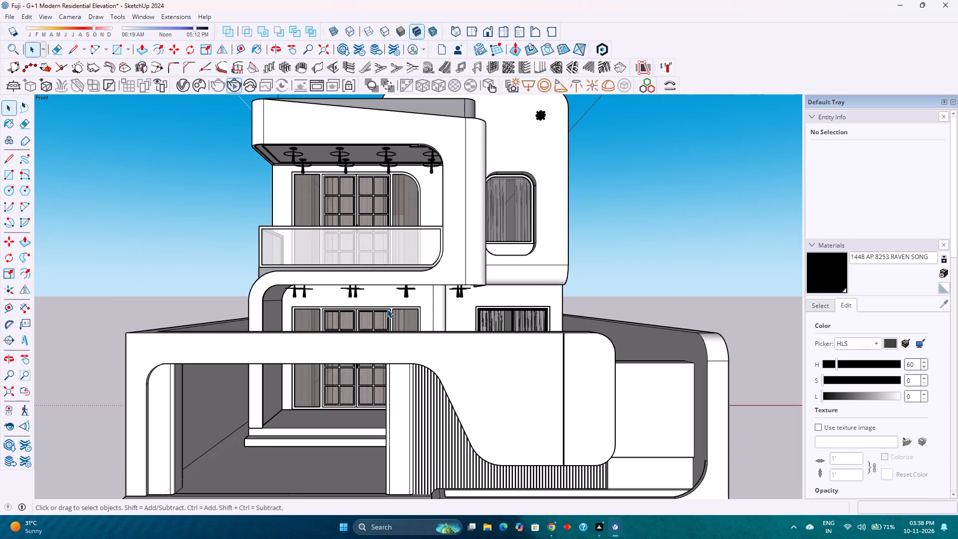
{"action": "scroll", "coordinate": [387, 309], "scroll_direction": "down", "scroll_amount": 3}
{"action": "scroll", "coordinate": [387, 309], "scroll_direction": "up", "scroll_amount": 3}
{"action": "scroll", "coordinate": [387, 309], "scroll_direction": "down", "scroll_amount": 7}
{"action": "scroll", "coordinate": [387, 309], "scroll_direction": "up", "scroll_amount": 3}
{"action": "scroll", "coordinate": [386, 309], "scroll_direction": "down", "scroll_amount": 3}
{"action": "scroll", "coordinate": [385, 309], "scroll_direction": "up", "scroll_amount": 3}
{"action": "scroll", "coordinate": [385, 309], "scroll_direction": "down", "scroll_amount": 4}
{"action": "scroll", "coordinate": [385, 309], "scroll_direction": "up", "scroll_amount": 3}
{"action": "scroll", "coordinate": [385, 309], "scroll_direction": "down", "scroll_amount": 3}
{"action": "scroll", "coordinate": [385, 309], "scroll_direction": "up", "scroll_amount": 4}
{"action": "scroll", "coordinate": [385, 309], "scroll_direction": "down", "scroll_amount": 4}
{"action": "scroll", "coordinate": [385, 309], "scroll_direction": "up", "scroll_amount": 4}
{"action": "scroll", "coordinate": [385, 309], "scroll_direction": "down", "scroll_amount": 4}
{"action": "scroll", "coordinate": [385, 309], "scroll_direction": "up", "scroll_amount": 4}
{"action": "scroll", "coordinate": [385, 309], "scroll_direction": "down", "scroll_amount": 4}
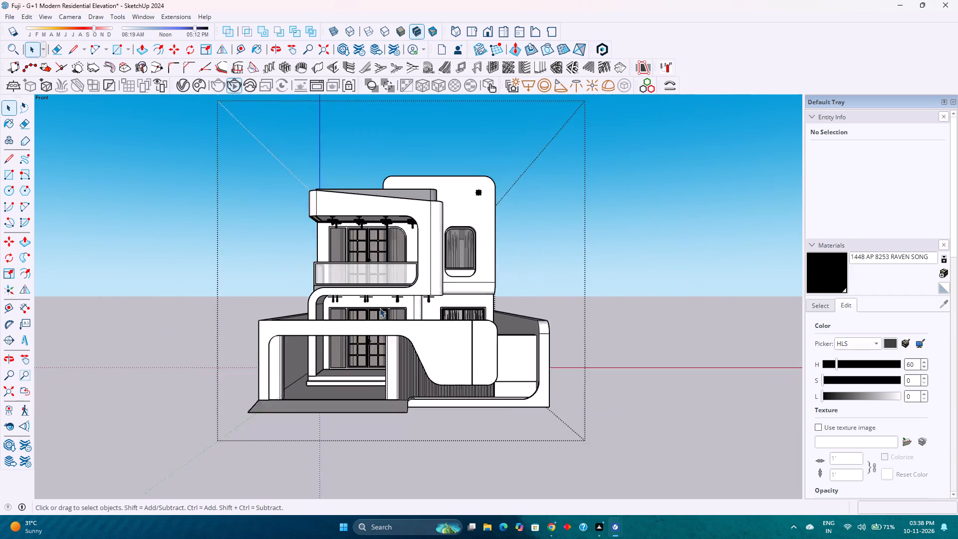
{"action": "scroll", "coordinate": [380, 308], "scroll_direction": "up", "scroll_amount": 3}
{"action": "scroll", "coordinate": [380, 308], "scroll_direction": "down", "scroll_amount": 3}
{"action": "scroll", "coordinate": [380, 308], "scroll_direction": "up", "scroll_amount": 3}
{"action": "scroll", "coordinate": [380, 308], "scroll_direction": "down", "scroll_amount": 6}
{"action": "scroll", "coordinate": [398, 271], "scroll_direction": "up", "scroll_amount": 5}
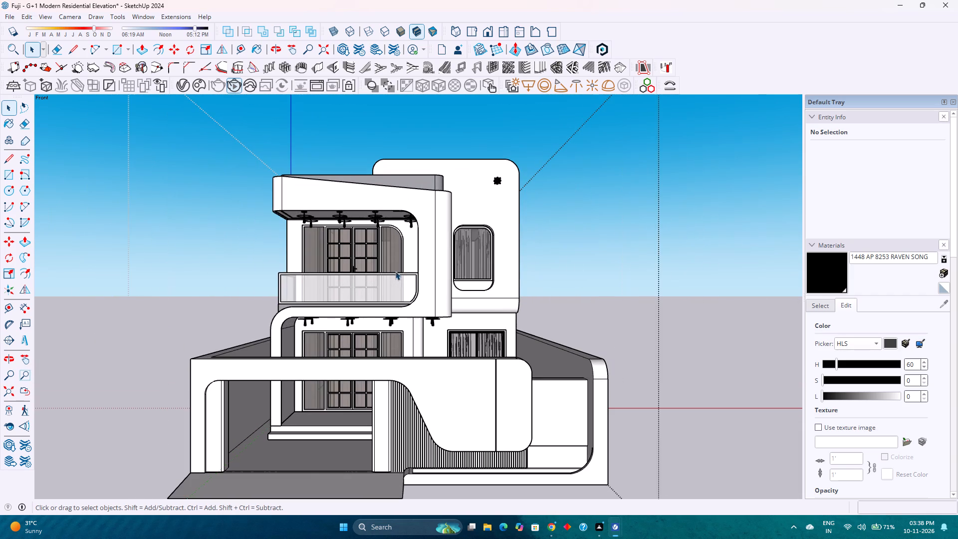
Open the house's nested groups and copy the small black fixture high on the wall above the first-floor window.
{"action": "left_click", "coordinate": [495, 181]}
{"action": "double_click", "coordinate": [497, 183]}
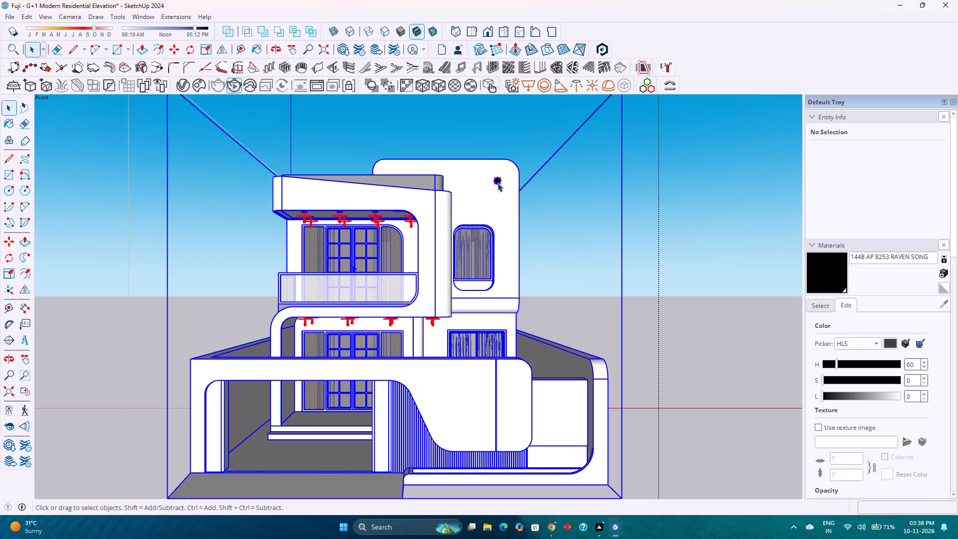
{"action": "scroll", "coordinate": [498, 183], "scroll_direction": "up", "scroll_amount": 2}
{"action": "left_click", "coordinate": [498, 183]}
{"action": "scroll", "coordinate": [498, 183], "scroll_direction": "up", "scroll_amount": 1}
{"action": "double_click", "coordinate": [498, 183]}
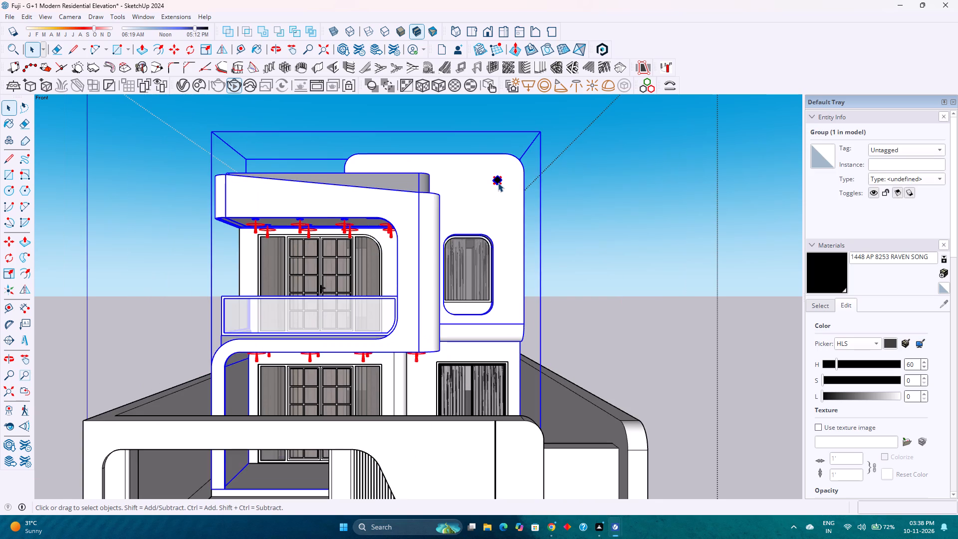
{"action": "scroll", "coordinate": [498, 183], "scroll_direction": "up", "scroll_amount": 2}
{"action": "left_click", "coordinate": [498, 183]}
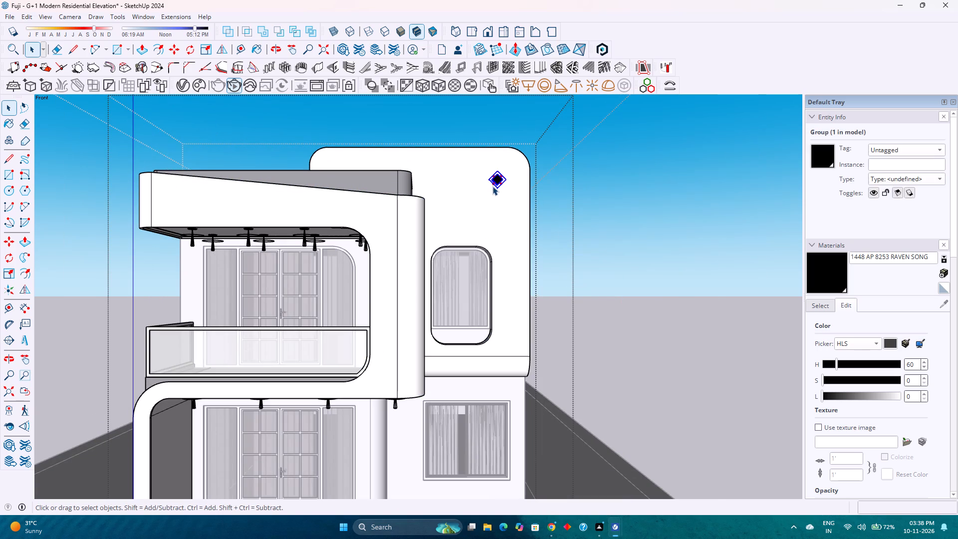
{"action": "key", "text": "ctrl+c"}
Paste the black fixture inside the boundary wall's group, on the recessed panel between the curved panel and the end pillar.
{"action": "scroll", "coordinate": [495, 201], "scroll_direction": "down", "scroll_amount": 7}
{"action": "left_click", "coordinate": [648, 372]}
{"action": "scroll", "coordinate": [569, 371], "scroll_direction": "up", "scroll_amount": 3}
{"action": "left_click", "coordinate": [544, 354]}
{"action": "left_click", "coordinate": [539, 351]}
{"action": "left_click", "coordinate": [539, 351]}
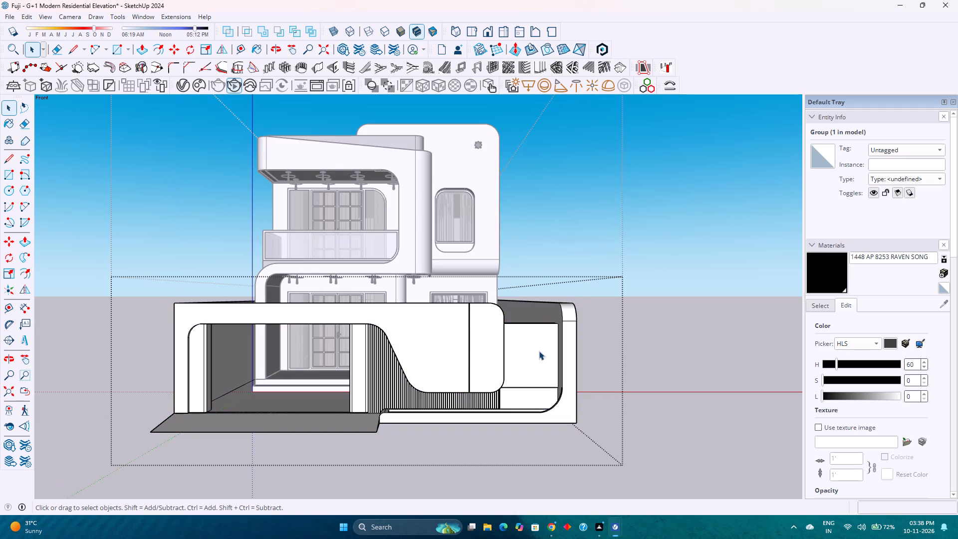
{"action": "scroll", "coordinate": [524, 351], "scroll_direction": "up", "scroll_amount": 1}
{"action": "key", "text": "ctrl+v"}
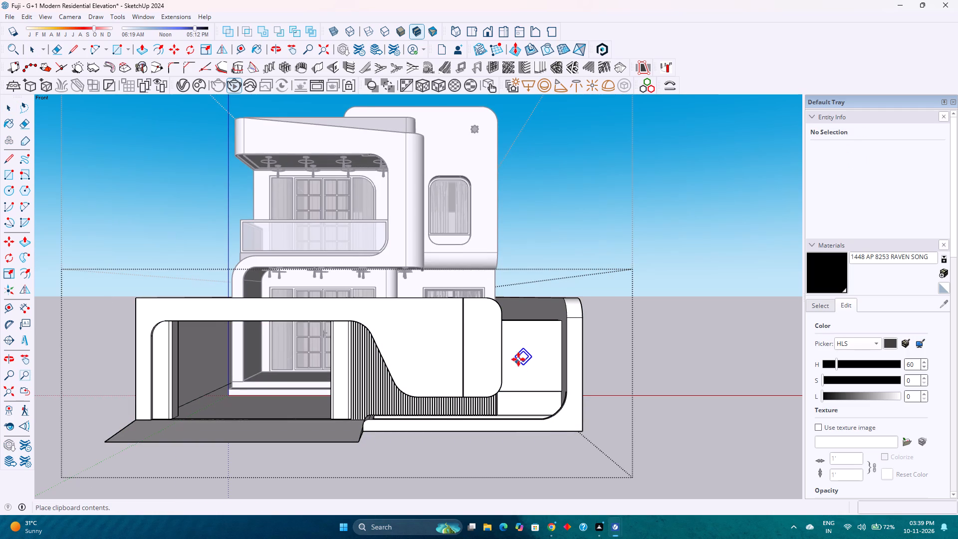
{"action": "left_click", "coordinate": [527, 355]}
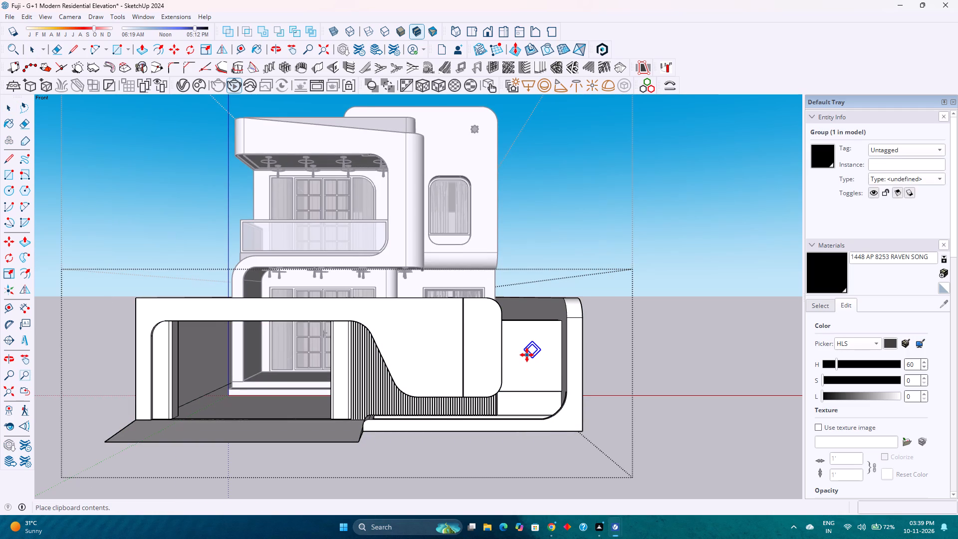
Move the pasted fixture about 3 1/4" straight outward from the recessed panel so its body projects from the wall face.
{"action": "scroll", "coordinate": [528, 353], "scroll_direction": "up", "scroll_amount": 8}
{"action": "middle_click_drag", "start_coordinate": [528, 353], "coordinate": [559, 442]}
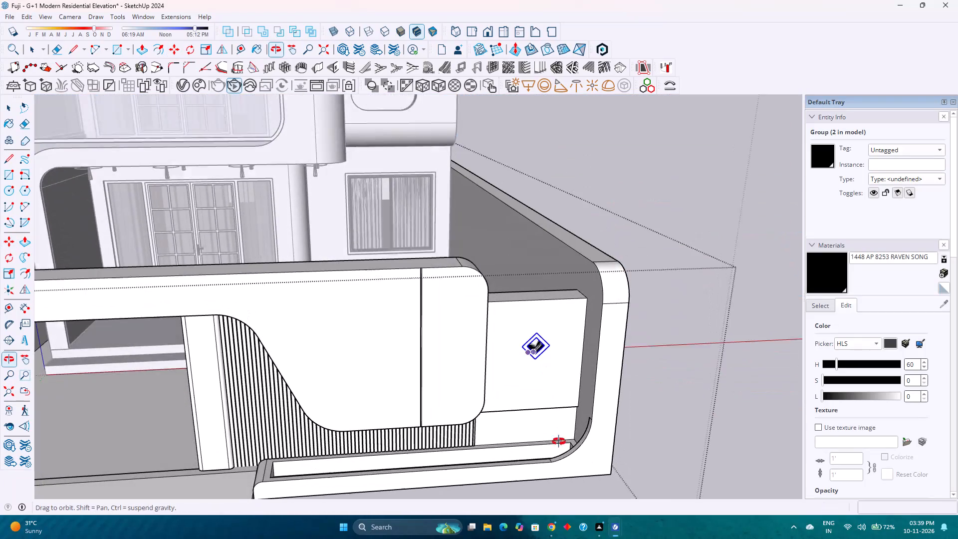
{"action": "middle_click_drag", "start_coordinate": [559, 442], "coordinate": [559, 446]}
{"action": "middle_click", "coordinate": [559, 446]}
{"action": "scroll", "coordinate": [538, 373], "scroll_direction": "up", "scroll_amount": 4}
{"action": "middle_click", "coordinate": [526, 354]}
{"action": "middle_click_drag", "start_coordinate": [526, 354], "coordinate": [571, 433]}
{"action": "scroll", "coordinate": [429, 288], "scroll_direction": "up", "scroll_amount": 4}
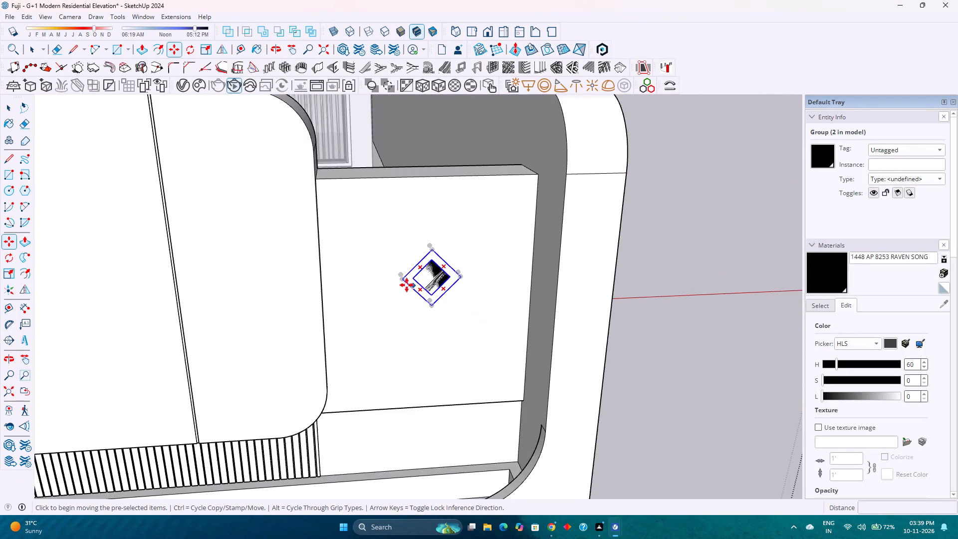
{"action": "scroll", "coordinate": [407, 285], "scroll_direction": "up", "scroll_amount": 2}
{"action": "middle_click_drag", "start_coordinate": [402, 284], "coordinate": [511, 422]}
{"action": "middle_click", "coordinate": [511, 422]}
{"action": "scroll", "coordinate": [397, 289], "scroll_direction": "up", "scroll_amount": 3}
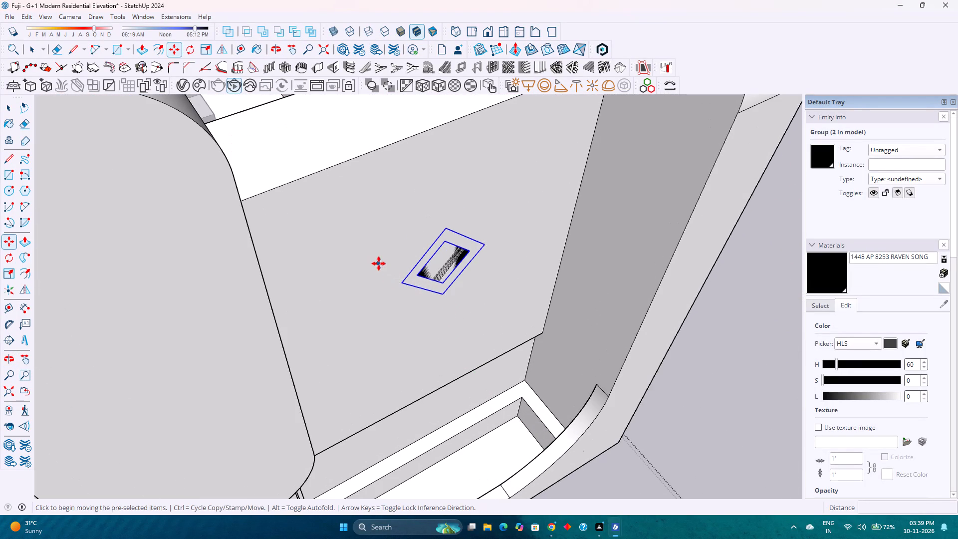
{"action": "left_click", "coordinate": [389, 268]}
{"action": "left_click", "coordinate": [399, 285]}
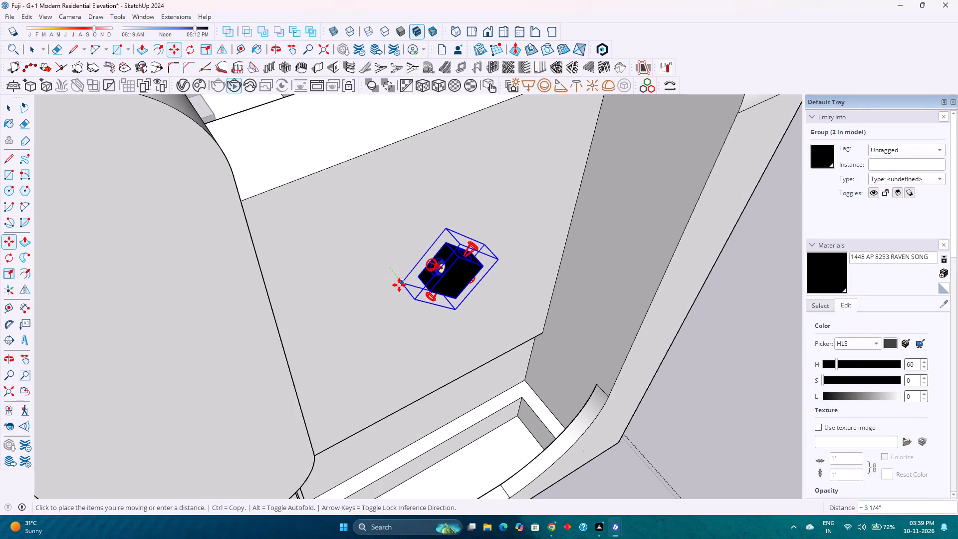
{"action": "scroll", "coordinate": [402, 310], "scroll_direction": "down", "scroll_amount": 5}
{"action": "middle_click_drag", "start_coordinate": [407, 336], "coordinate": [349, 278]}
{"action": "middle_click_drag", "start_coordinate": [349, 278], "coordinate": [350, 272]}
{"action": "scroll", "coordinate": [378, 262], "scroll_direction": "down", "scroll_amount": 3}
{"action": "key", "text": "space"}
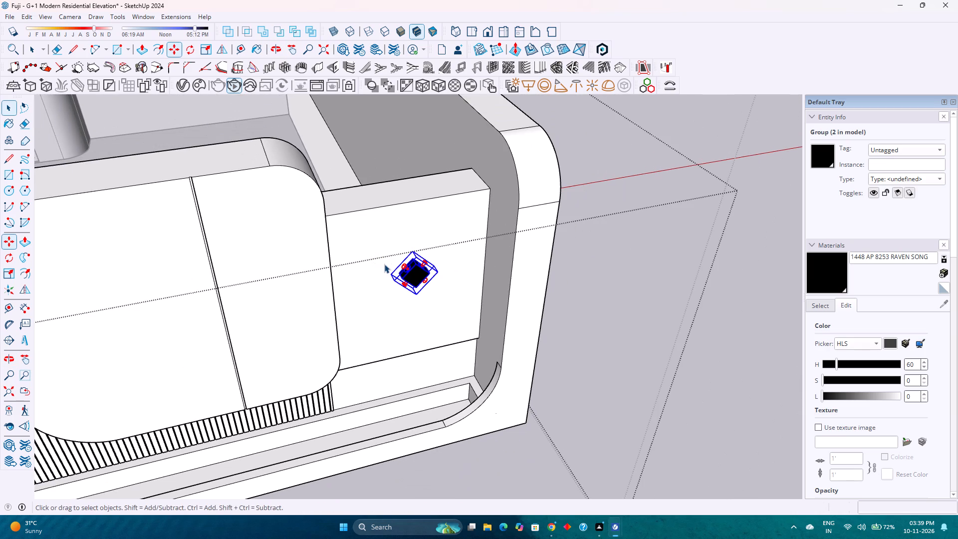
Check the copied fixture's position on the recessed panel from the front and against the whole elevation.
{"action": "left_click", "coordinate": [559, 330]}
{"action": "middle_click_drag", "start_coordinate": [540, 340], "coordinate": [455, 235]}
{"action": "scroll", "coordinate": [445, 250], "scroll_direction": "down", "scroll_amount": 4}
{"action": "middle_click_drag", "start_coordinate": [419, 325], "coordinate": [438, 287]}
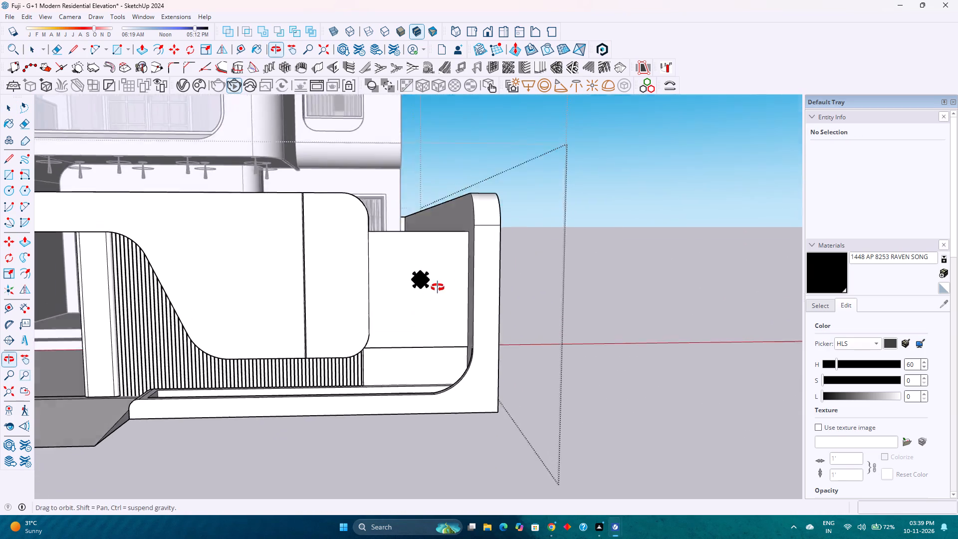
{"action": "middle_click_drag", "start_coordinate": [438, 287], "coordinate": [443, 282]}
{"action": "scroll", "coordinate": [448, 281], "scroll_direction": "down", "scroll_amount": 13}
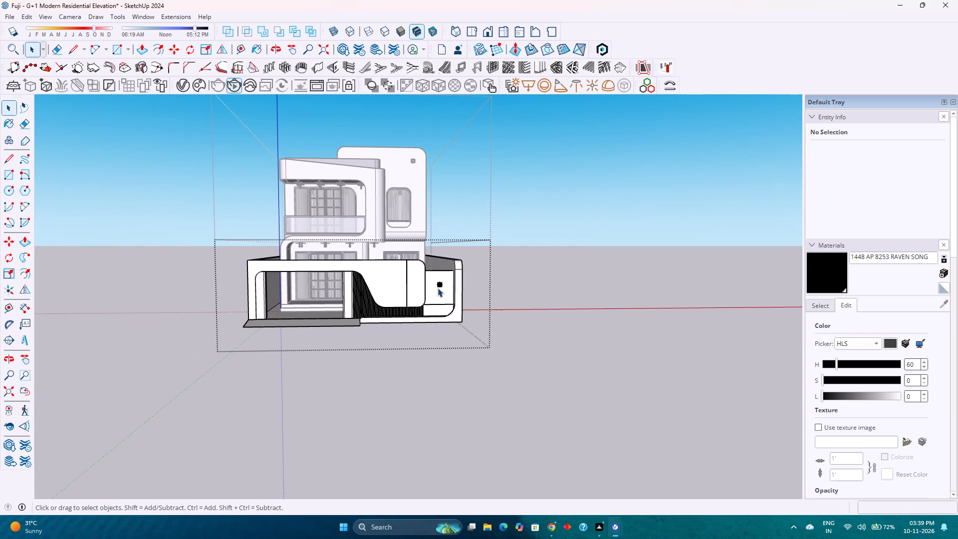
Nudge the black fixture on the boundary wall's recessed panel by about 1/2" and leave the group selection cleared.
{"action": "left_click", "coordinate": [440, 284]}
{"action": "scroll", "coordinate": [440, 283], "scroll_direction": "up", "scroll_amount": 18}
{"action": "scroll", "coordinate": [458, 308], "scroll_direction": "up", "scroll_amount": 11}
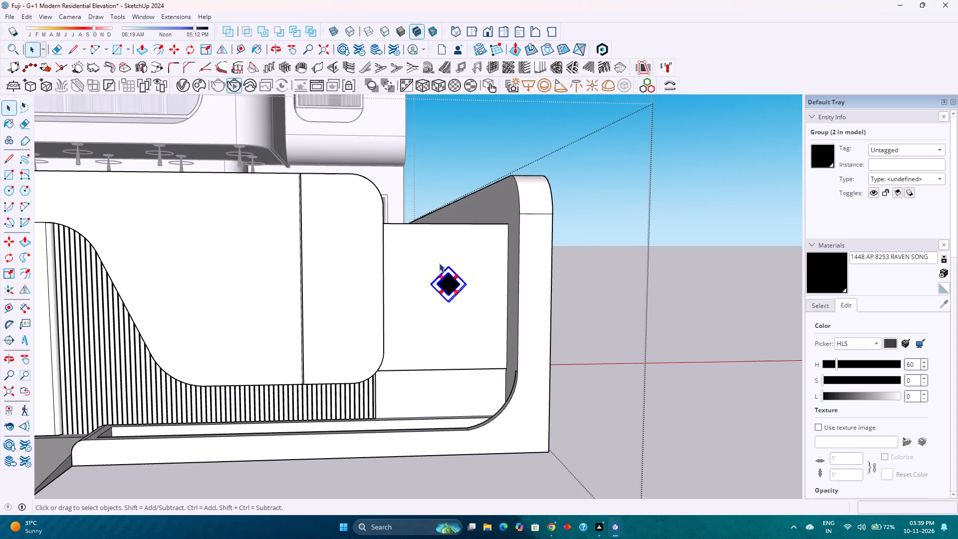
{"action": "scroll", "coordinate": [447, 300], "scroll_direction": "up", "scroll_amount": 19}
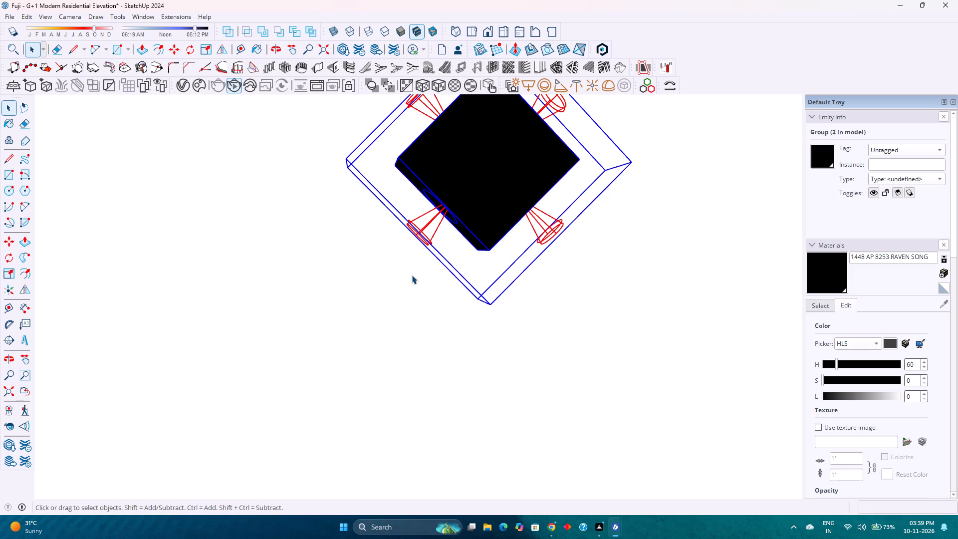
{"action": "scroll", "coordinate": [412, 275], "scroll_direction": "down", "scroll_amount": 6}
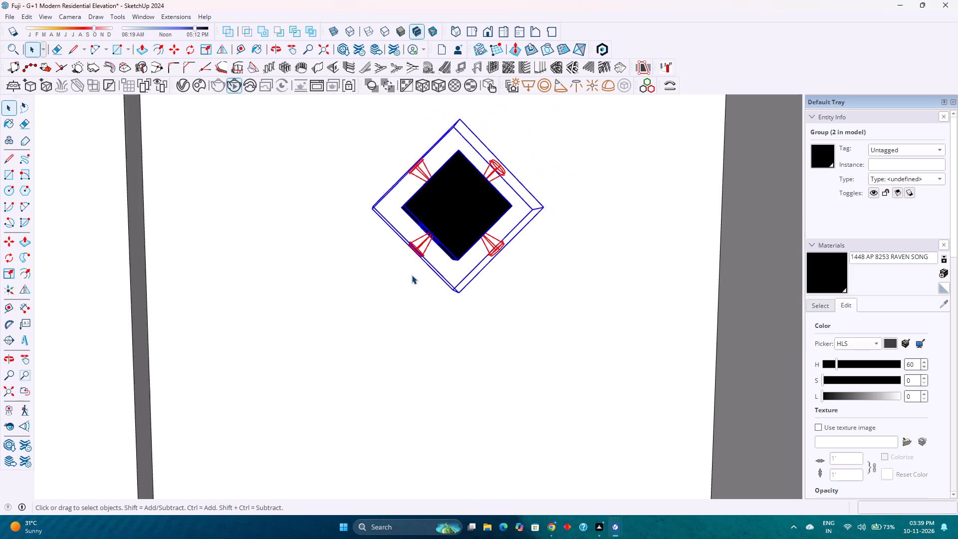
{"action": "scroll", "coordinate": [412, 275], "scroll_direction": "down", "scroll_amount": 2}
{"action": "left_click", "coordinate": [168, 50]}
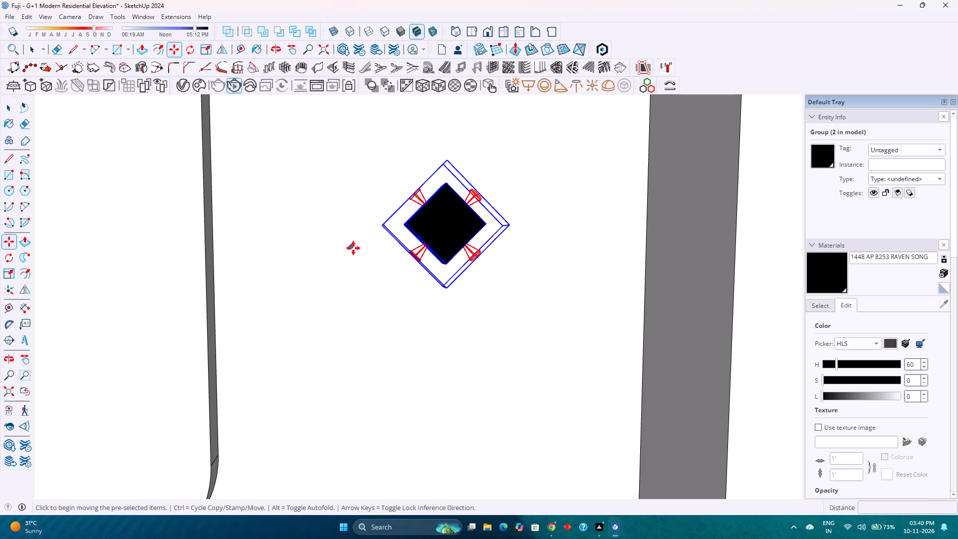
{"action": "scroll", "coordinate": [425, 288], "scroll_direction": "up", "scroll_amount": 9}
{"action": "left_click", "coordinate": [469, 285]}
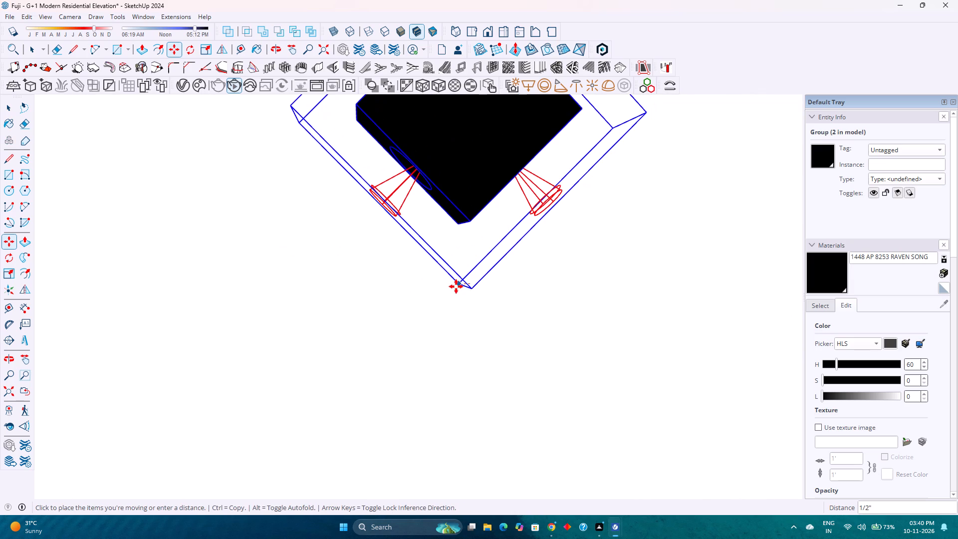
{"action": "left_click", "coordinate": [453, 286]}
{"action": "scroll", "coordinate": [431, 276], "scroll_direction": "down", "scroll_amount": 4}
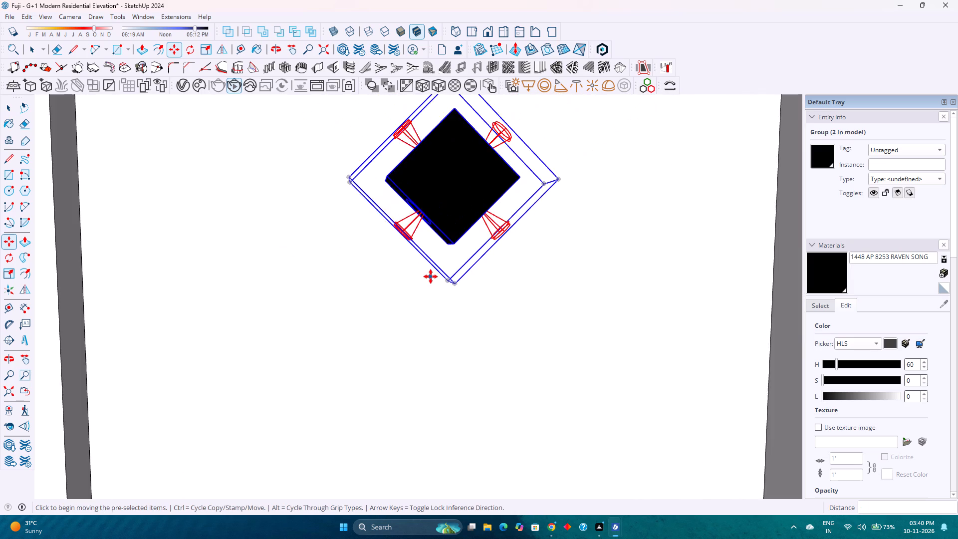
{"action": "scroll", "coordinate": [431, 276], "scroll_direction": "down", "scroll_amount": 10}
{"action": "middle_click_drag", "start_coordinate": [425, 276], "coordinate": [399, 270]}
{"action": "middle_click", "coordinate": [399, 270]}
{"action": "middle_click", "coordinate": [400, 270]}
{"action": "scroll", "coordinate": [403, 269], "scroll_direction": "down", "scroll_amount": 2}
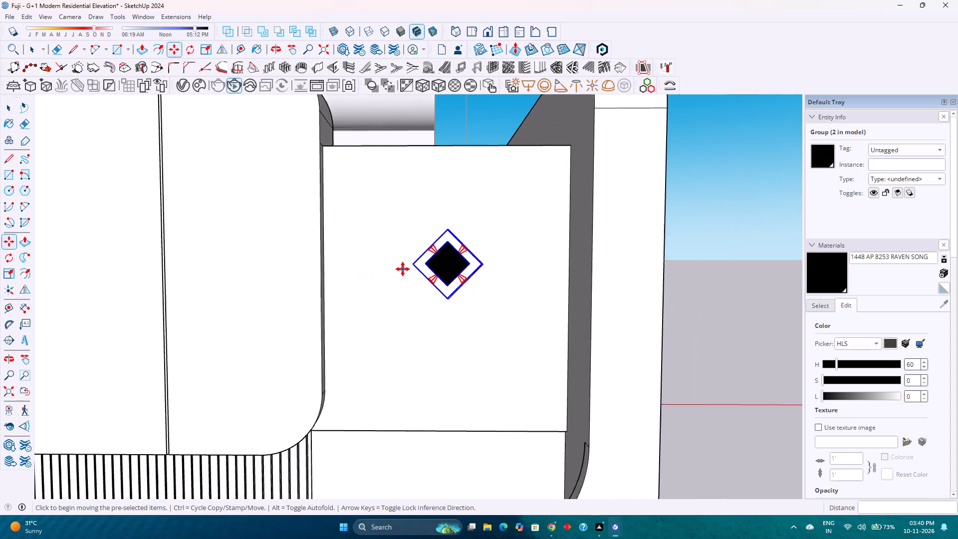
{"action": "scroll", "coordinate": [403, 269], "scroll_direction": "down", "scroll_amount": 16}
{"action": "key", "text": "space"}
{"action": "scroll", "coordinate": [420, 264], "scroll_direction": "down", "scroll_amount": 4}
{"action": "left_click", "coordinate": [604, 285]}
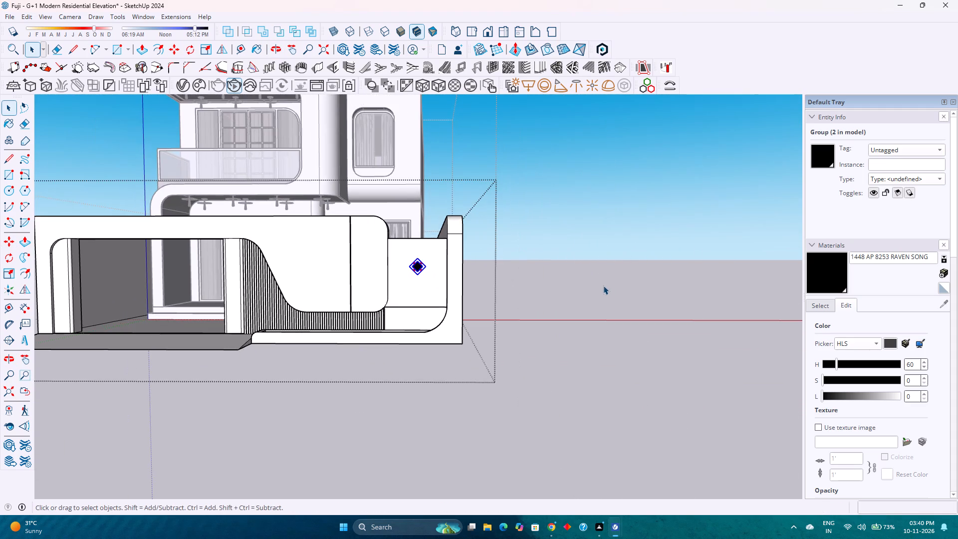
Frame the whole elevation in the standard front view and run a V-Ray test render to check the lighting.
{"action": "scroll", "coordinate": [515, 272], "scroll_direction": "down", "scroll_amount": 6}
{"action": "scroll", "coordinate": [357, 207], "scroll_direction": "up", "scroll_amount": 4}
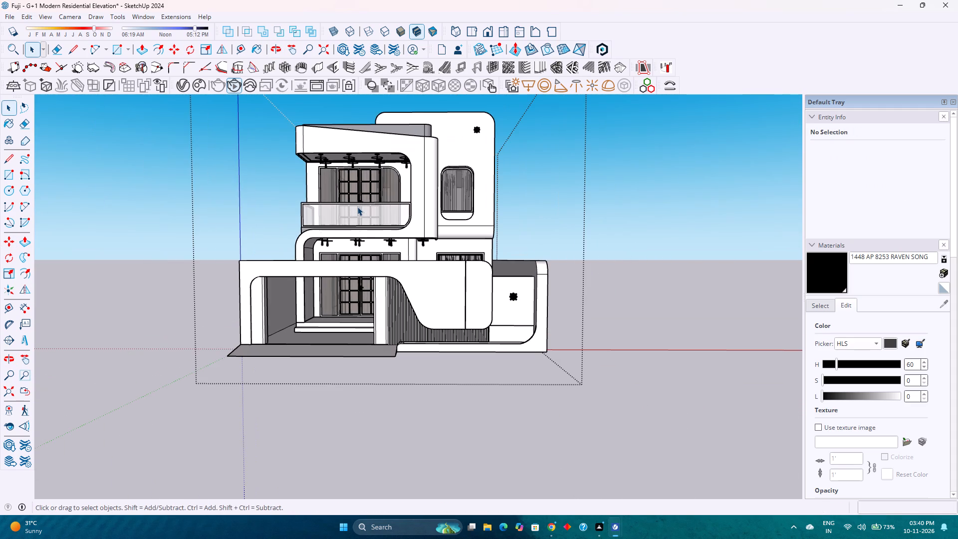
{"action": "scroll", "coordinate": [357, 207], "scroll_direction": "down", "scroll_amount": 3}
{"action": "left_click", "coordinate": [487, 28]}
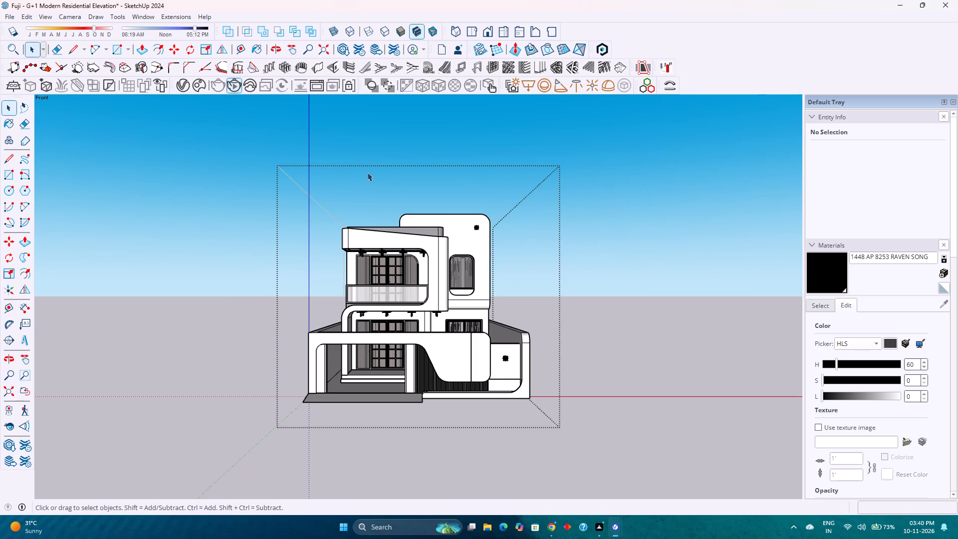
{"action": "left_click", "coordinate": [487, 30]}
{"action": "scroll", "coordinate": [417, 326], "scroll_direction": "up", "scroll_amount": 5}
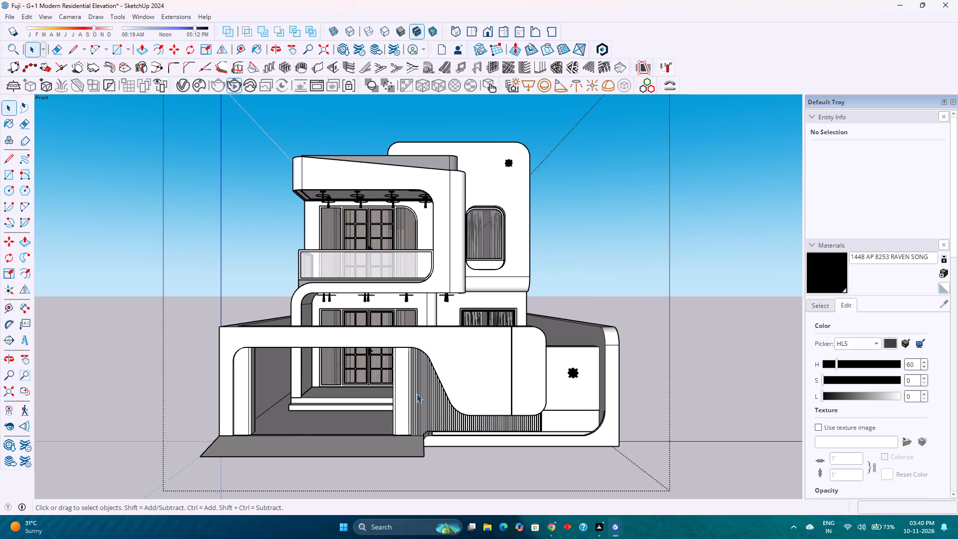
{"action": "scroll", "coordinate": [413, 343], "scroll_direction": "up", "scroll_amount": 2}
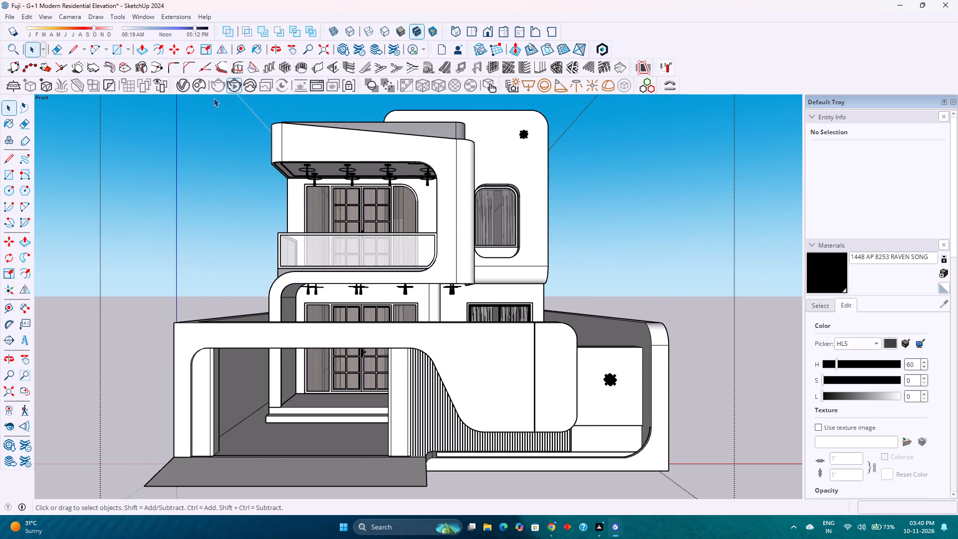
{"action": "left_click", "coordinate": [239, 90]}
{"action": "left_click", "coordinate": [239, 86]}
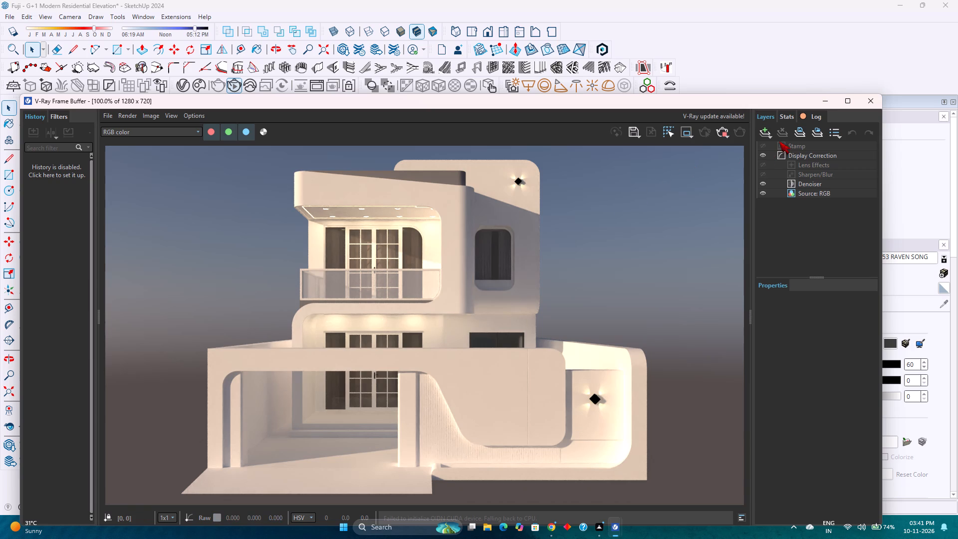
{"action": "left_click", "coordinate": [820, 100]}
Paint the boundary wall's louvres and the strip below its recessed panel with the in-model material 1421 AP 8232 ELEGANT GREY.
{"action": "left_click", "coordinate": [827, 311]}
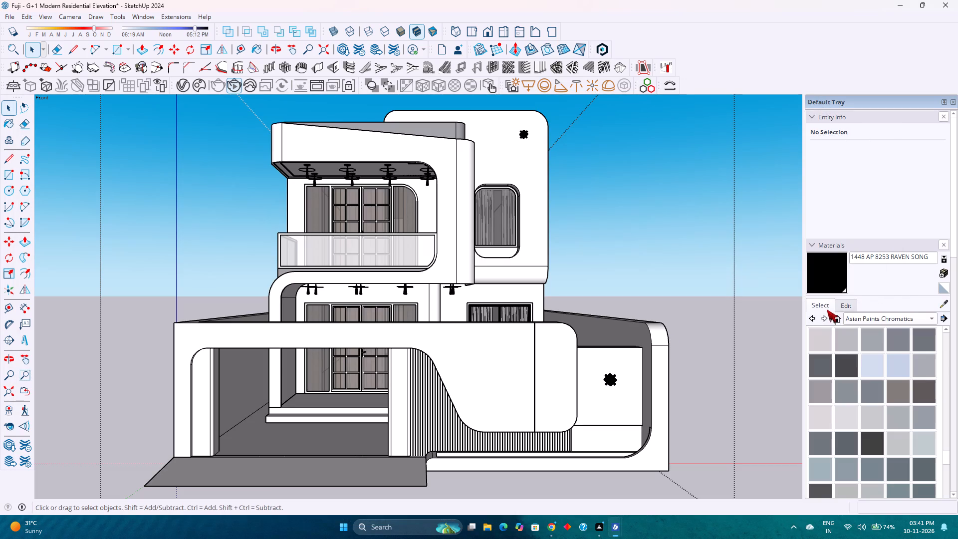
{"action": "left_click", "coordinate": [872, 321]}
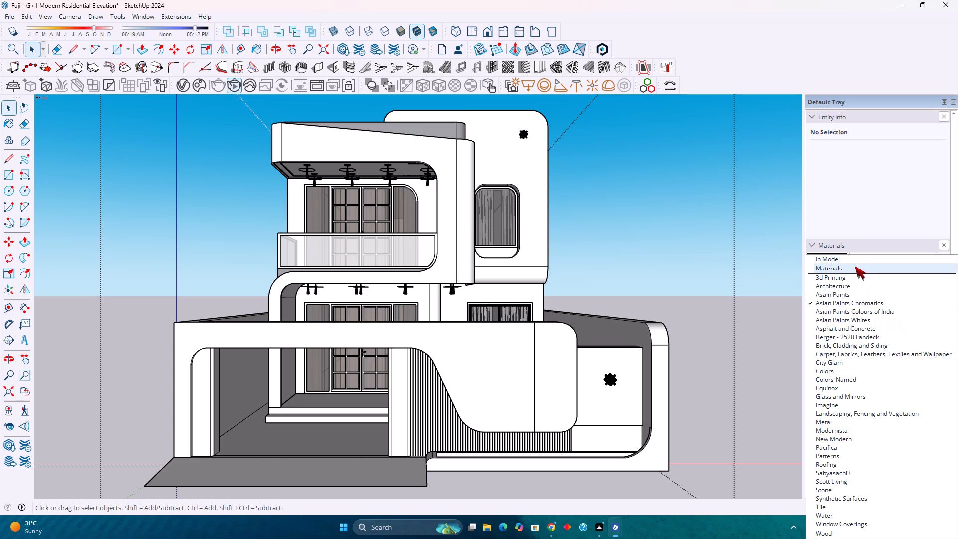
{"action": "left_click", "coordinate": [850, 255]}
{"action": "left_click", "coordinate": [854, 344]}
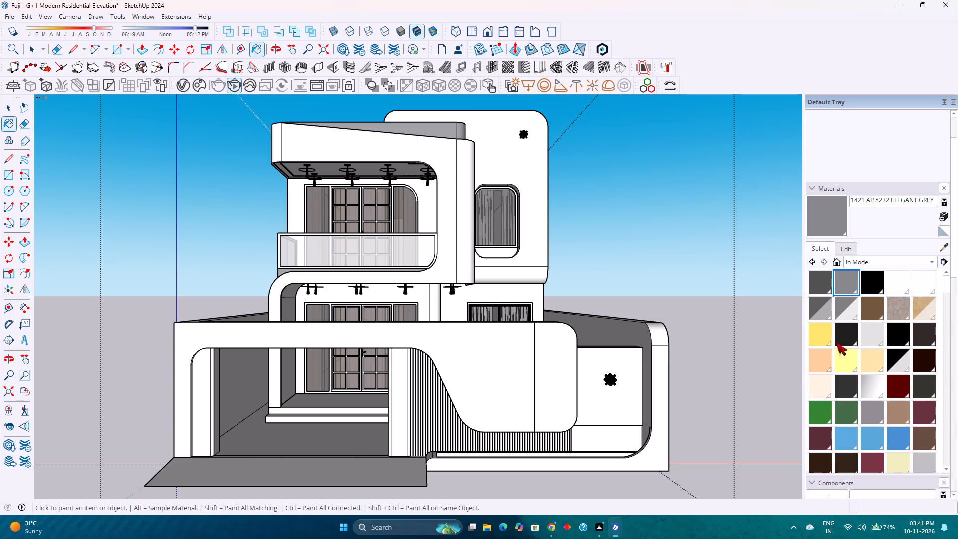
{"action": "key", "text": "space"}
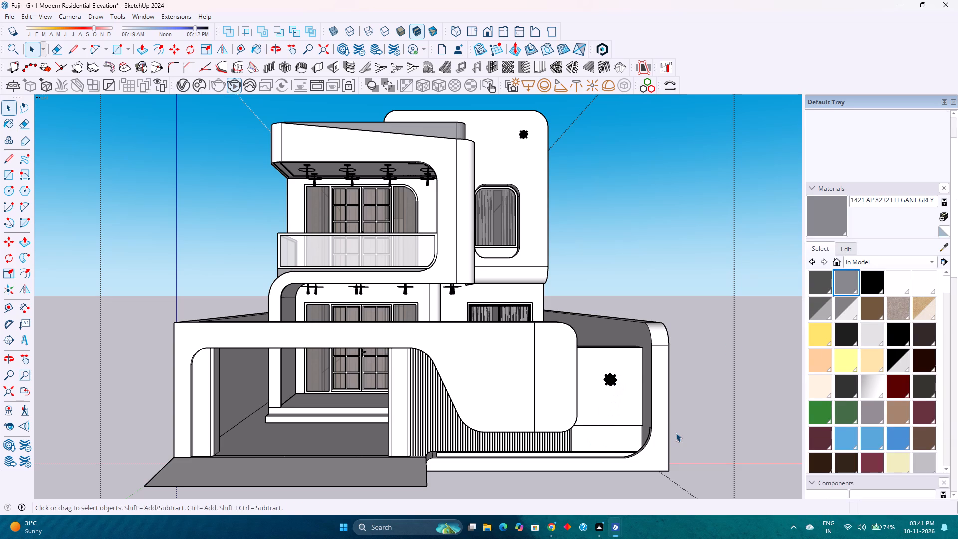
{"action": "double_click", "coordinate": [444, 424]}
{"action": "scroll", "coordinate": [444, 424], "scroll_direction": "up", "scroll_amount": 1}
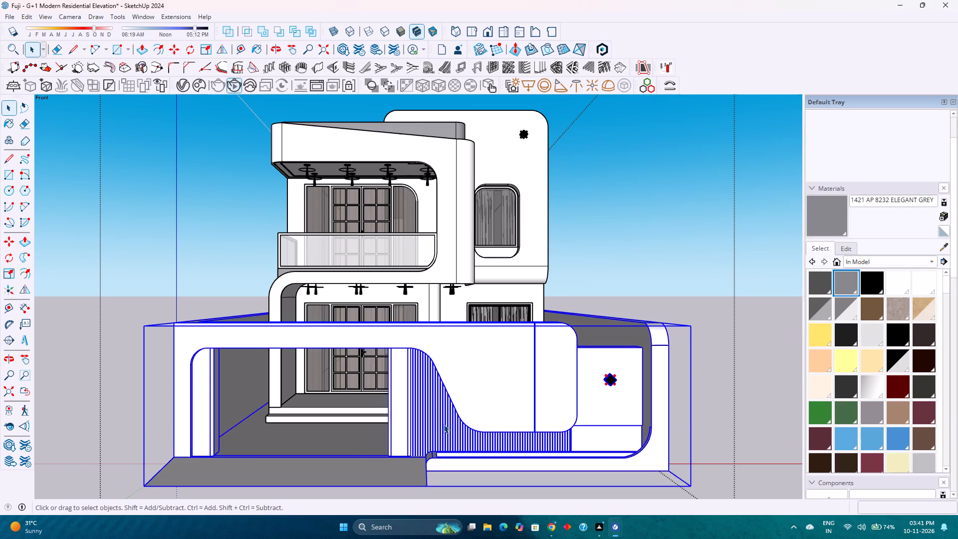
{"action": "scroll", "coordinate": [444, 424], "scroll_direction": "up", "scroll_amount": 2}
{"action": "left_click", "coordinate": [444, 424]}
{"action": "left_click", "coordinate": [831, 216]}
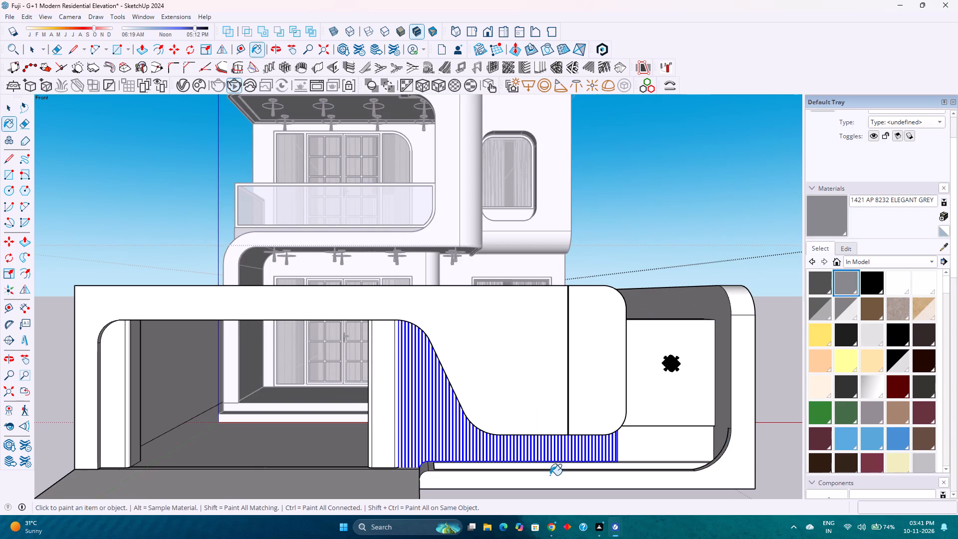
{"action": "left_click", "coordinate": [537, 446]}
{"action": "left_click", "coordinate": [666, 445]}
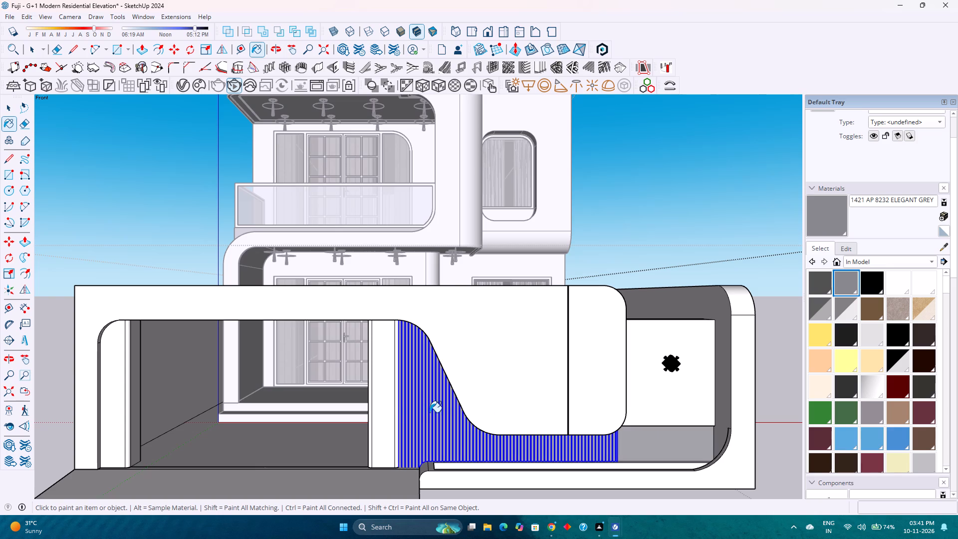
Paint the front and side faces of the pillars flanking the boundary wall's gate opening with 1421 AP 8232 ELEGANT GREY.
{"action": "left_click", "coordinate": [376, 410]}
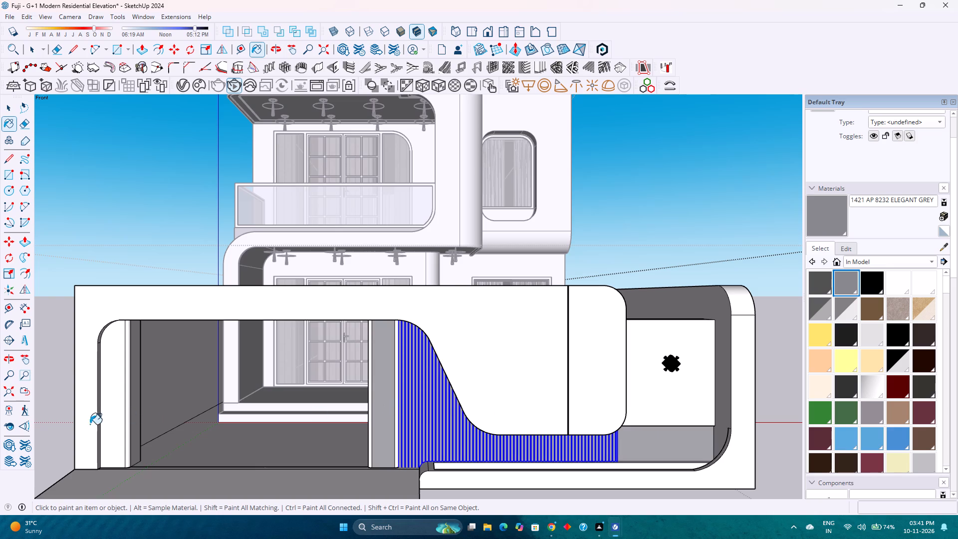
{"action": "left_click", "coordinate": [116, 420]}
{"action": "left_click", "coordinate": [128, 413]}
{"action": "left_click", "coordinate": [132, 412]}
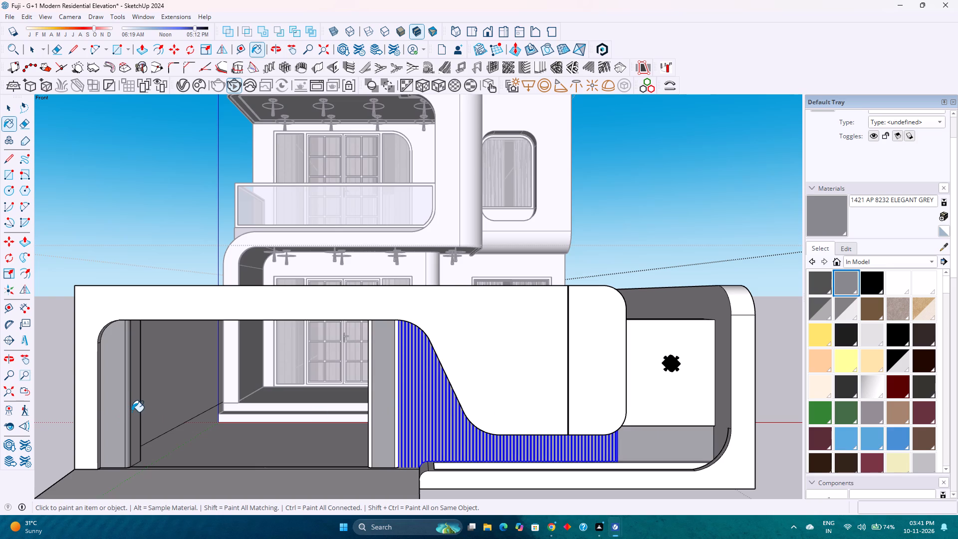
{"action": "middle_click_drag", "start_coordinate": [241, 416], "coordinate": [279, 410]}
{"action": "scroll", "coordinate": [426, 420], "scroll_direction": "up", "scroll_amount": 5}
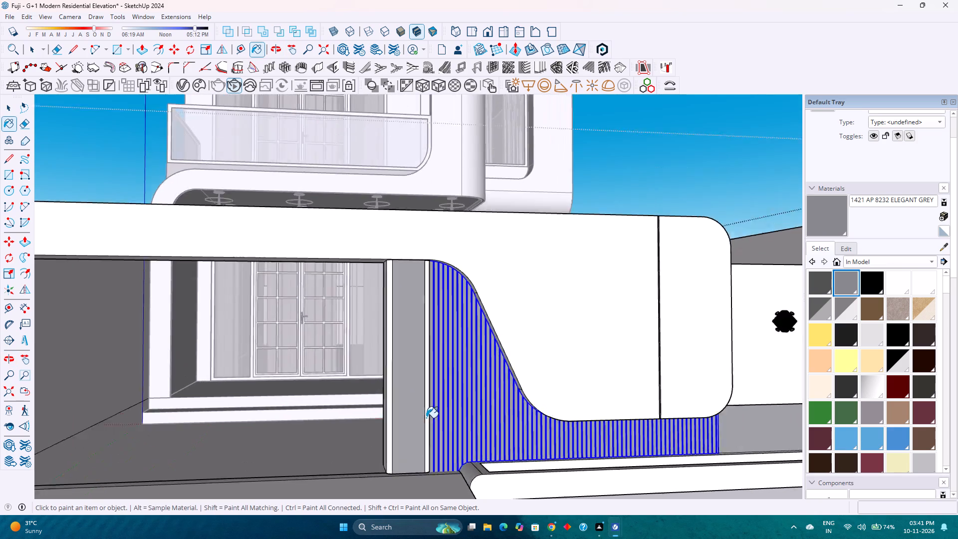
{"action": "scroll", "coordinate": [426, 418], "scroll_direction": "up", "scroll_amount": 1}
{"action": "left_click", "coordinate": [429, 412]}
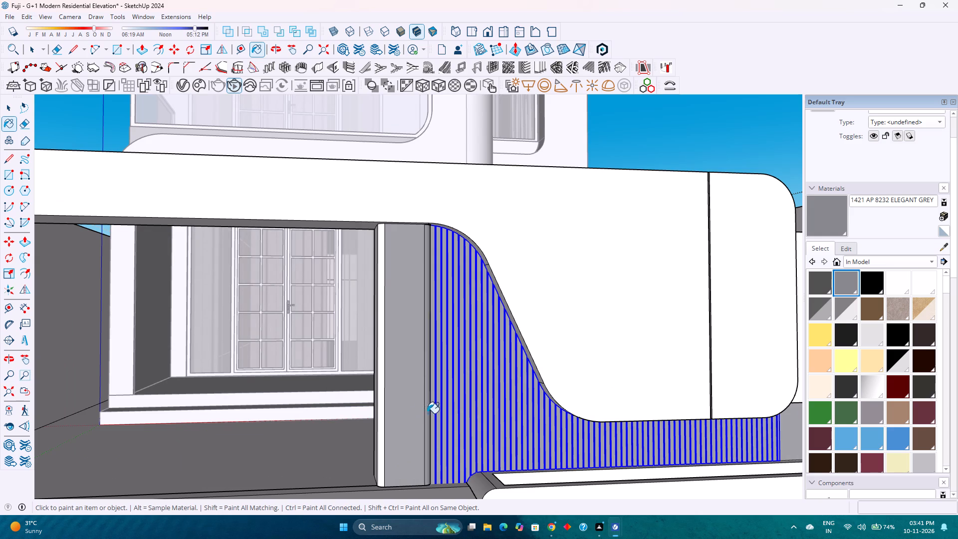
{"action": "scroll", "coordinate": [370, 420], "scroll_direction": "up", "scroll_amount": 2}
{"action": "middle_click_drag", "start_coordinate": [363, 420], "coordinate": [436, 451]}
{"action": "left_click", "coordinate": [534, 399]}
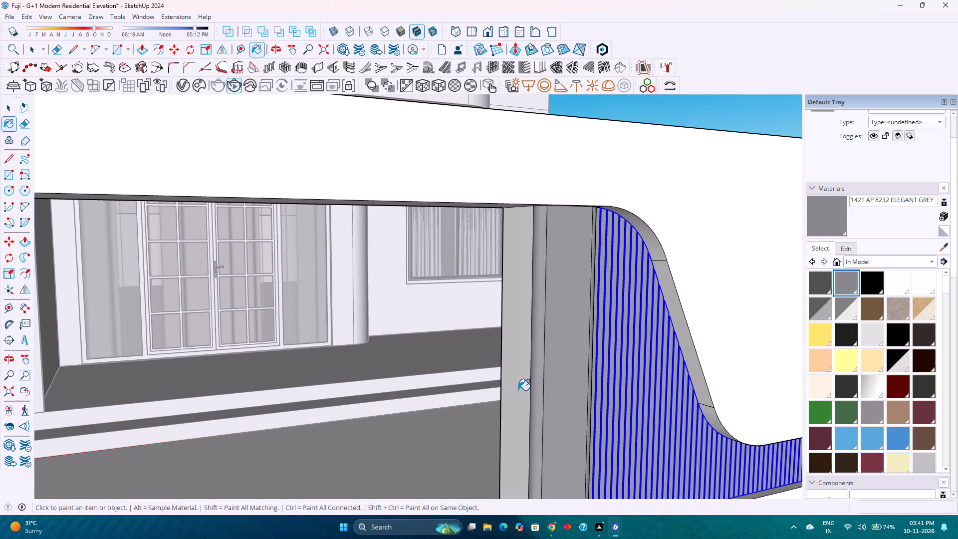
{"action": "left_click", "coordinate": [518, 390]}
Paint the recessed panel behind the black fixture with 1421 AP 8232 ELEGANT GREY and close the boundary wall's group.
{"action": "scroll", "coordinate": [422, 426], "scroll_direction": "down", "scroll_amount": 7}
{"action": "middle_click_drag", "start_coordinate": [497, 427], "coordinate": [349, 425]}
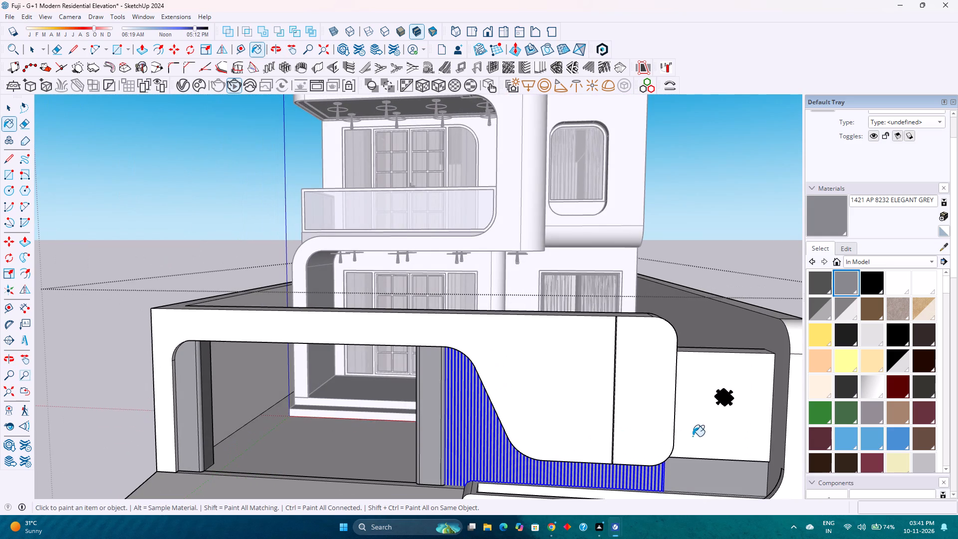
{"action": "left_click", "coordinate": [693, 436]}
{"action": "scroll", "coordinate": [494, 430], "scroll_direction": "down", "scroll_amount": 8}
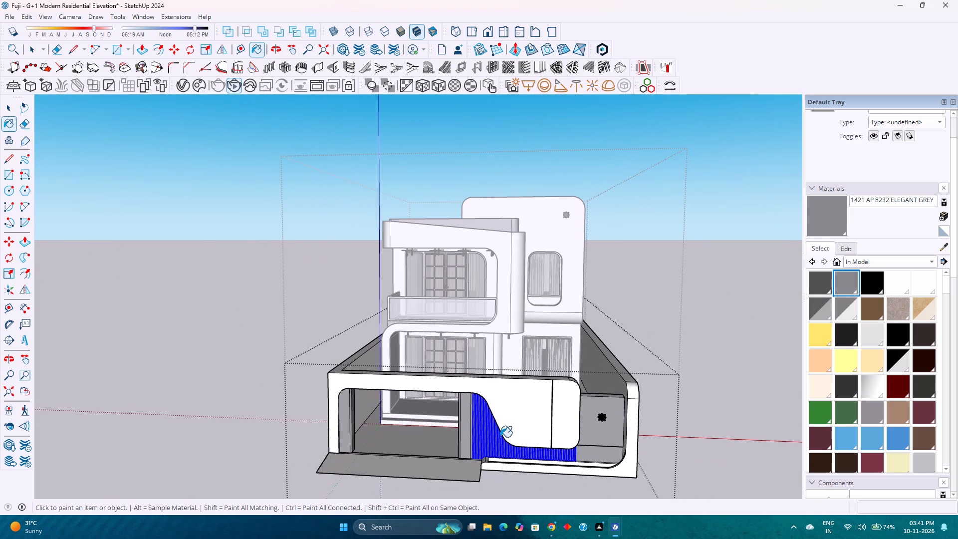
{"action": "scroll", "coordinate": [500, 437], "scroll_direction": "down", "scroll_amount": 3}
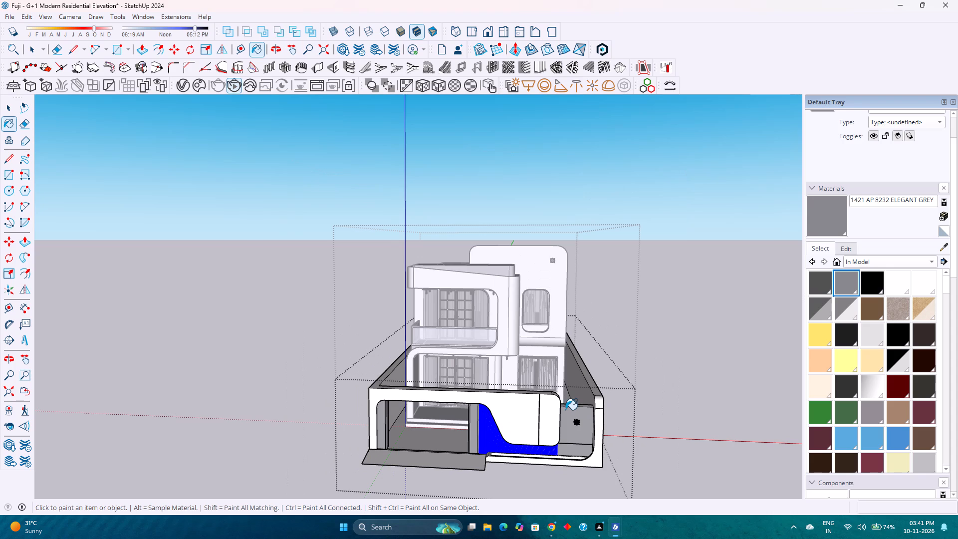
{"action": "scroll", "coordinate": [565, 410], "scroll_direction": "up", "scroll_amount": 4}
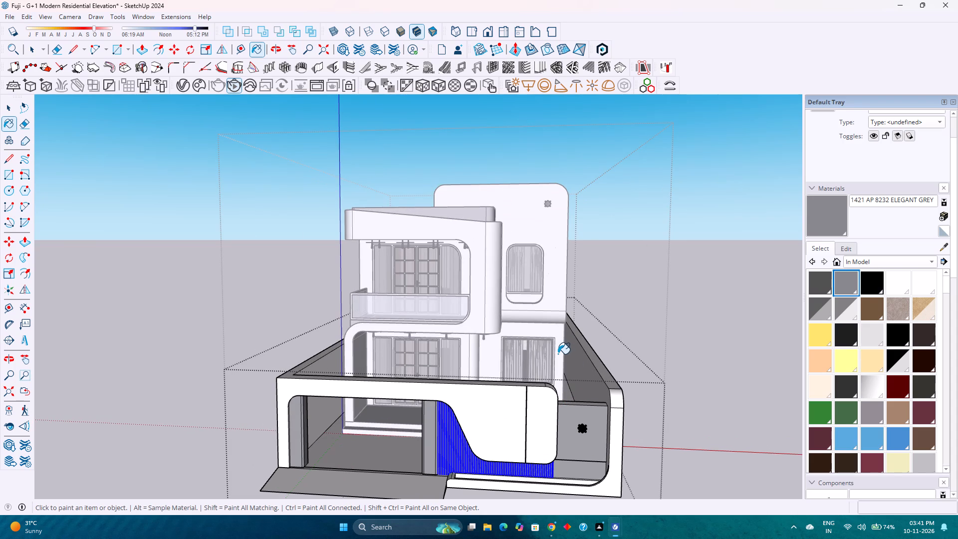
{"action": "key", "text": "space"}
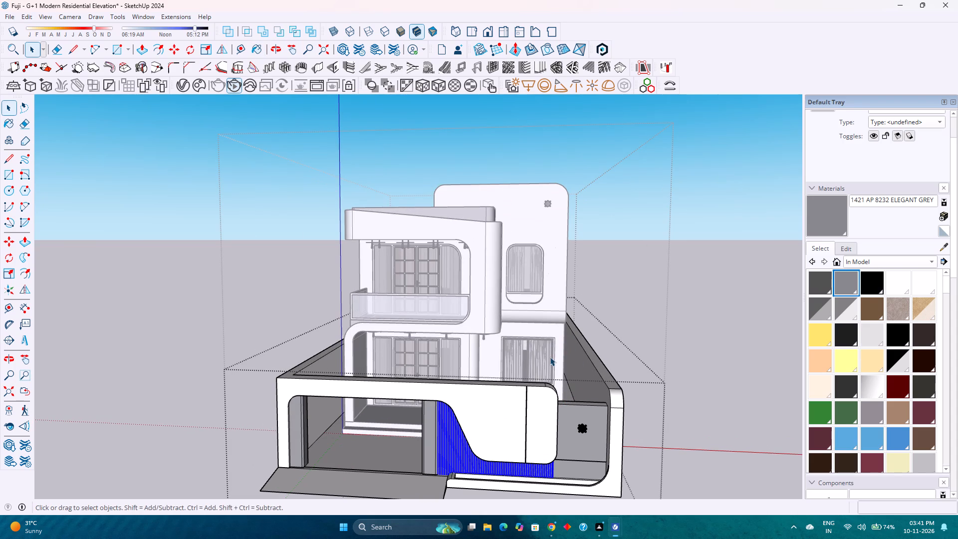
{"action": "left_click", "coordinate": [718, 291]}
Paint the ground-floor walls around the door and window with 1421 AP 8232 ELEGANT GREY.
{"action": "left_click", "coordinate": [562, 334]}
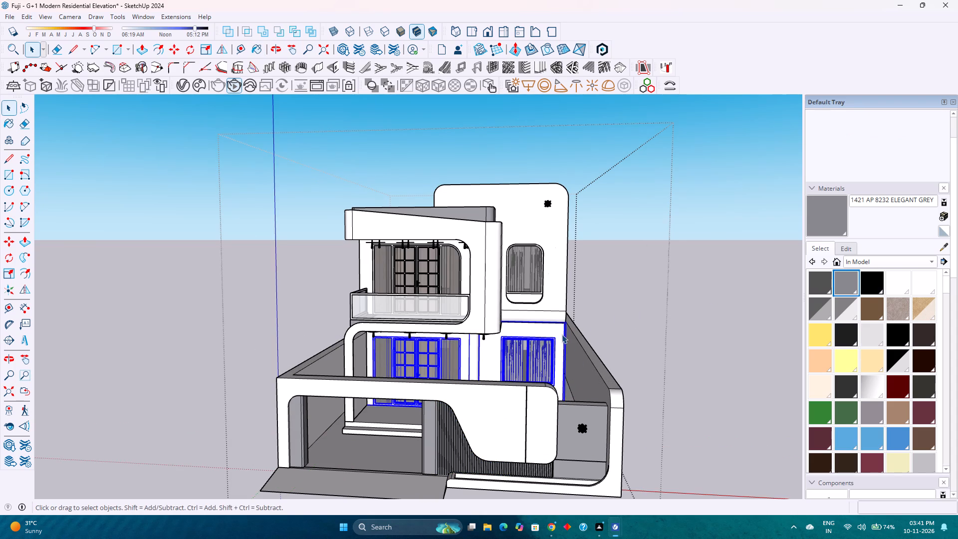
{"action": "left_click", "coordinate": [822, 213]}
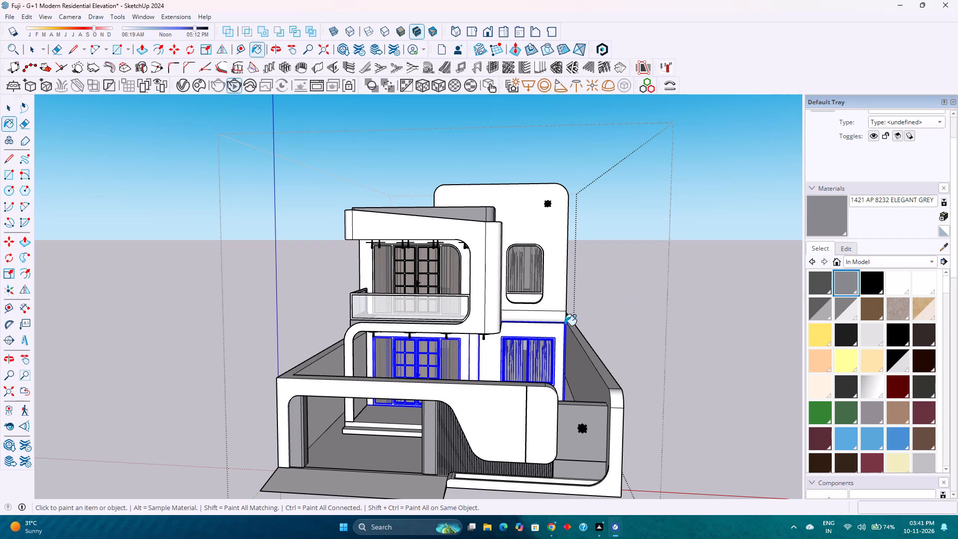
{"action": "left_click", "coordinate": [563, 328]}
{"action": "key", "text": "space"}
{"action": "left_click", "coordinate": [691, 274]}
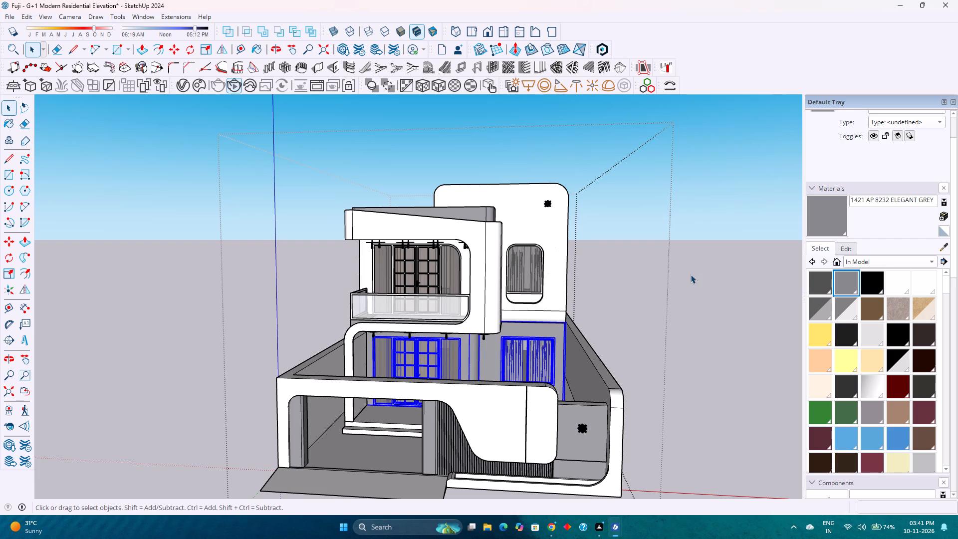
Darken the 1421 AP 8232 ELEGANT GREY material by setting its HLS saturation to 0 and lightness to 38.
{"action": "scroll", "coordinate": [456, 310], "scroll_direction": "down", "scroll_amount": 3}
{"action": "middle_click_drag", "start_coordinate": [402, 350], "coordinate": [446, 301]}
{"action": "middle_click_drag", "start_coordinate": [446, 301], "coordinate": [411, 324]}
{"action": "left_click", "coordinate": [845, 247]}
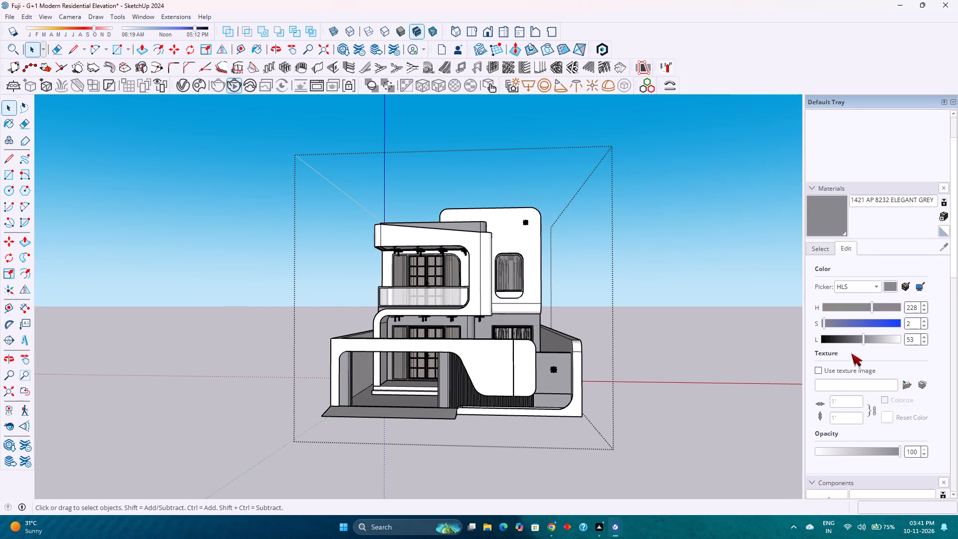
{"action": "left_click", "coordinate": [861, 339]}
{"action": "left_click_drag", "start_coordinate": [825, 322], "coordinate": [814, 322]}
{"action": "left_click_drag", "start_coordinate": [858, 336], "coordinate": [850, 339]}
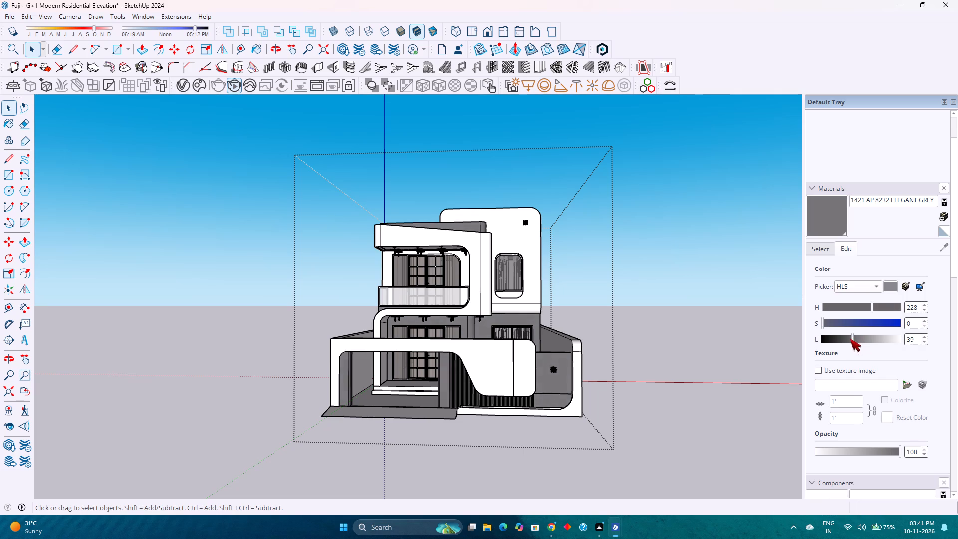
{"action": "left_click_drag", "start_coordinate": [850, 339], "coordinate": [831, 341]}
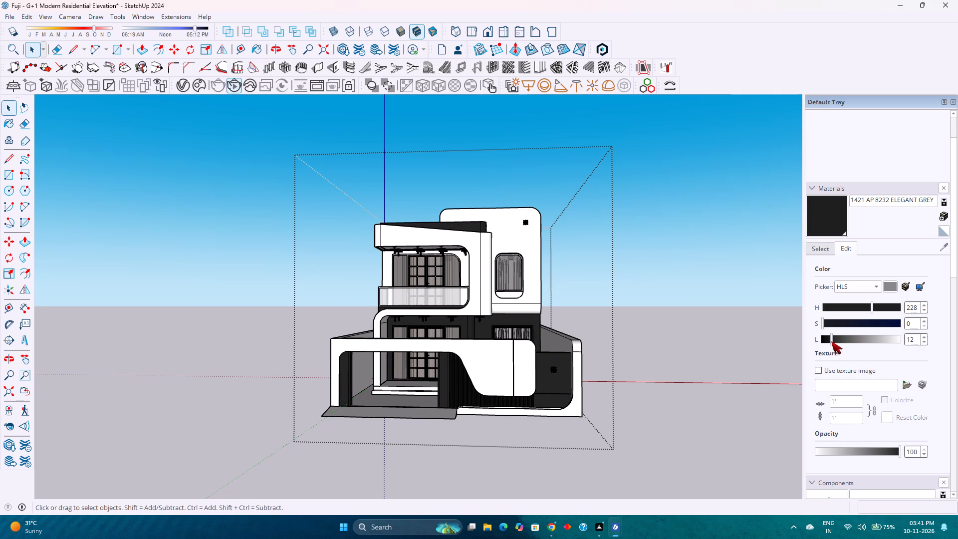
{"action": "left_click_drag", "start_coordinate": [831, 341], "coordinate": [841, 343]}
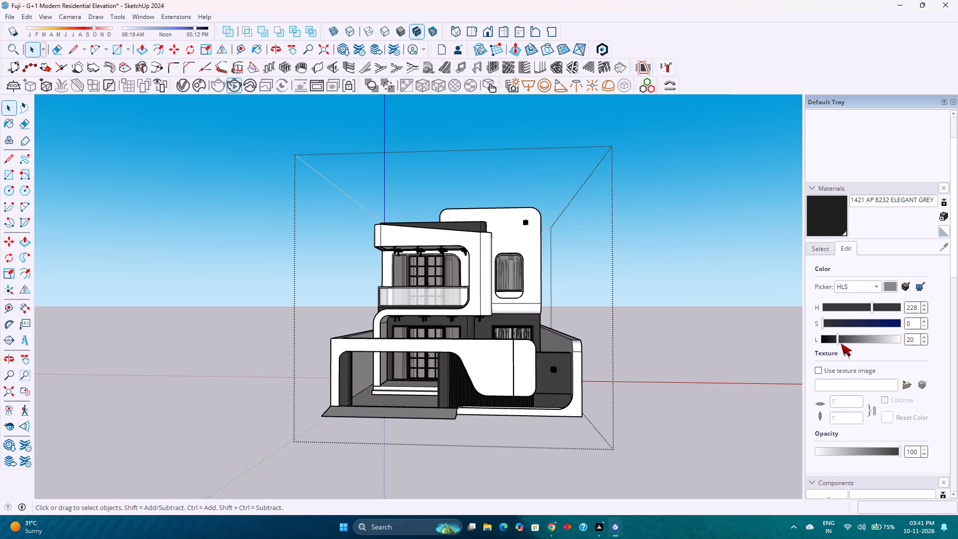
{"action": "left_click_drag", "start_coordinate": [841, 343], "coordinate": [845, 343]}
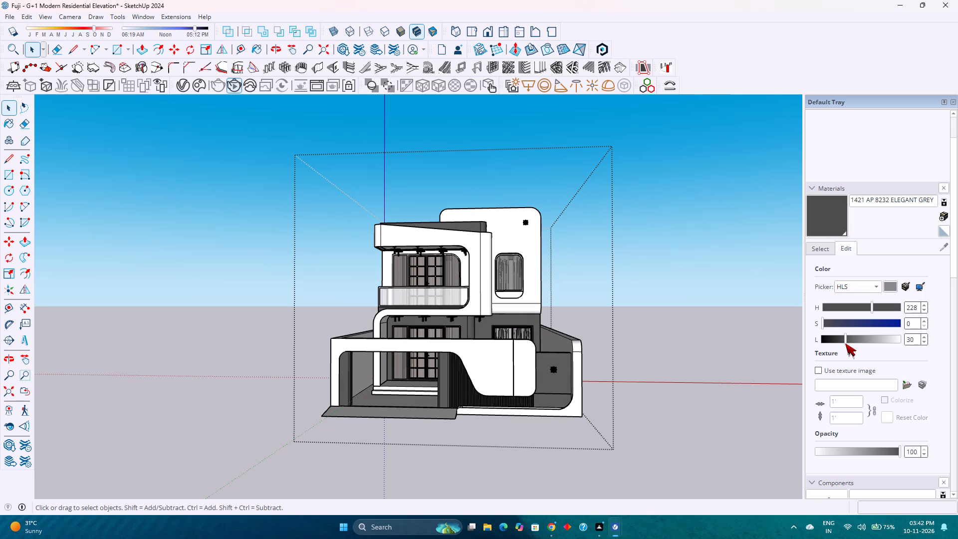
{"action": "left_click_drag", "start_coordinate": [845, 343], "coordinate": [854, 342]}
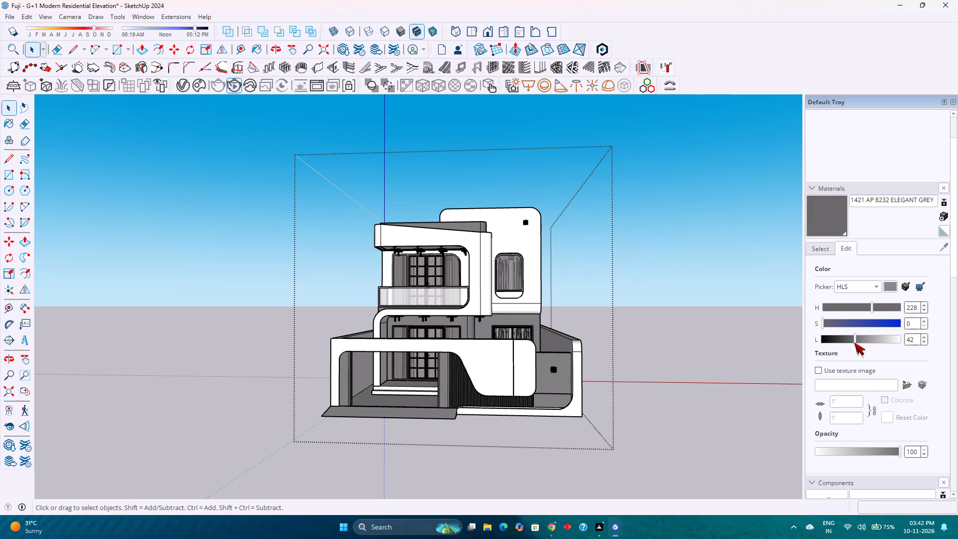
{"action": "left_click_drag", "start_coordinate": [854, 342], "coordinate": [851, 343]}
Frame the elevation in the standard front view and save the model.
{"action": "scroll", "coordinate": [384, 350], "scroll_direction": "up", "scroll_amount": 3}
{"action": "middle_click_drag", "start_coordinate": [384, 350], "coordinate": [404, 340]}
{"action": "scroll", "coordinate": [404, 340], "scroll_direction": "down", "scroll_amount": 2}
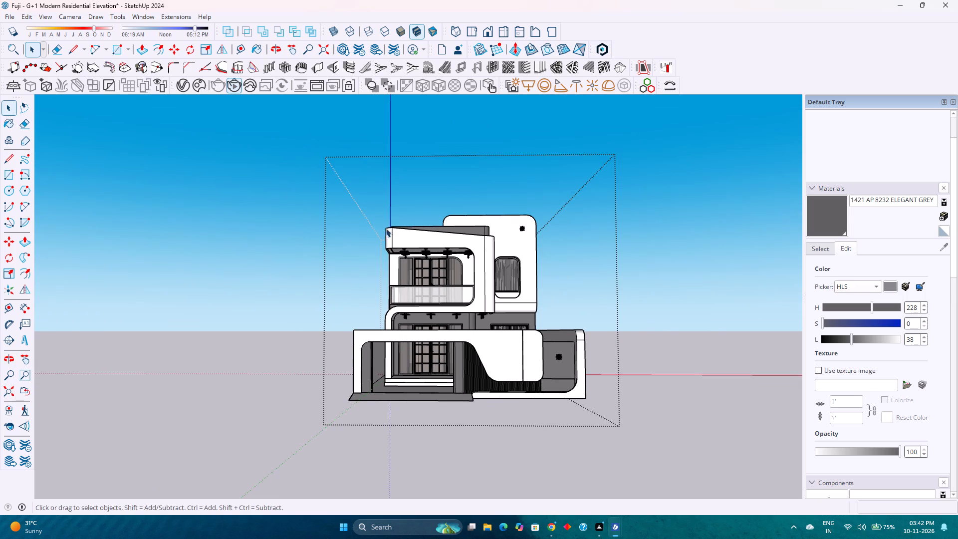
{"action": "left_click", "coordinate": [487, 26]}
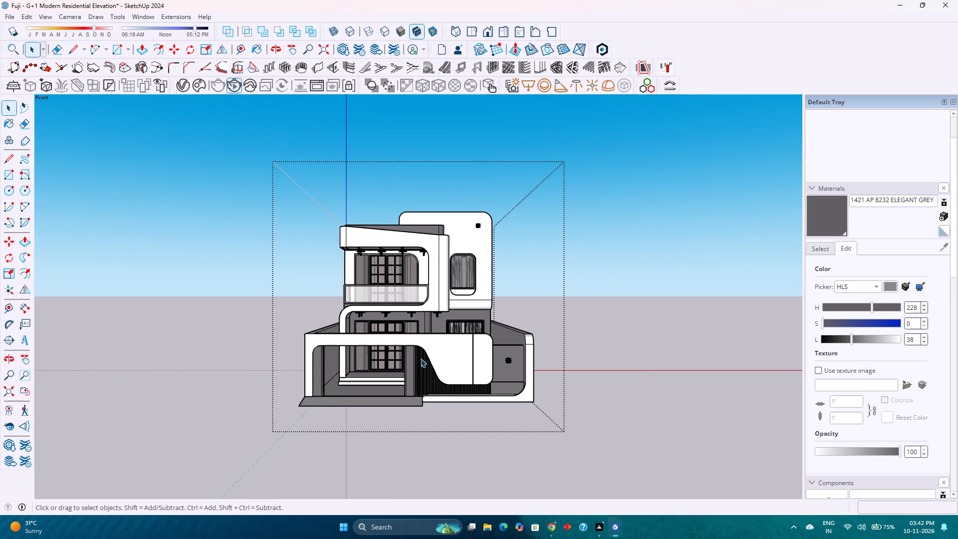
{"action": "scroll", "coordinate": [421, 349], "scroll_direction": "up", "scroll_amount": 6}
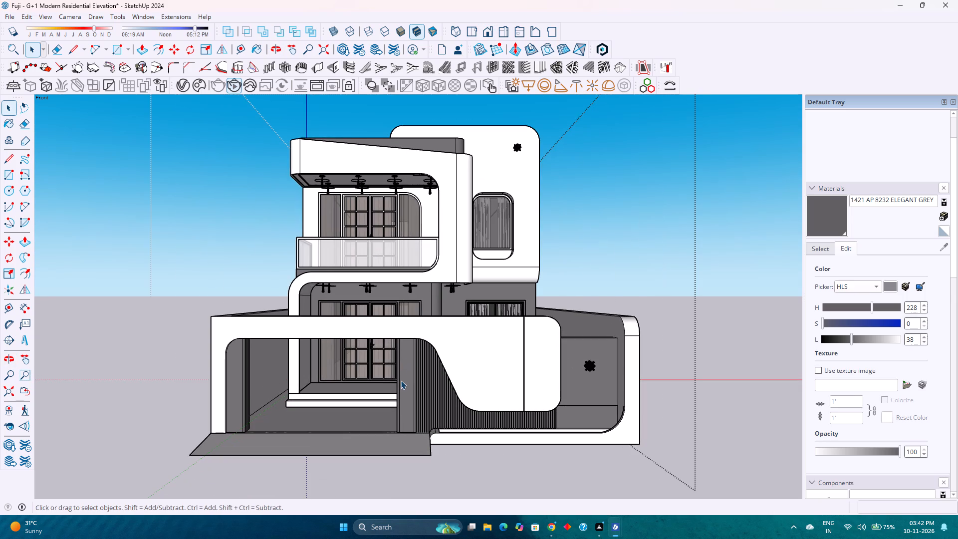
{"action": "scroll", "coordinate": [401, 385], "scroll_direction": "up", "scroll_amount": 1}
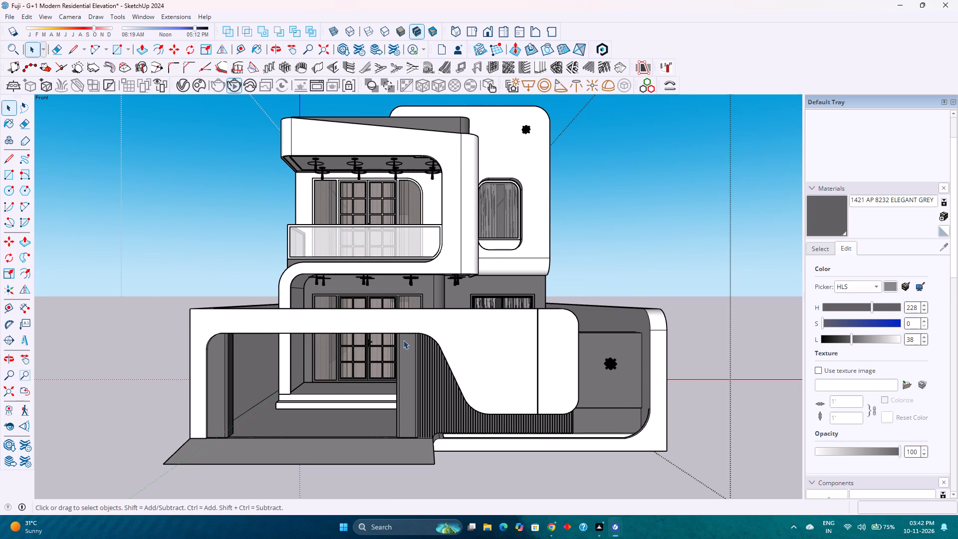
{"action": "scroll", "coordinate": [423, 210], "scroll_direction": "up", "scroll_amount": 1}
{"action": "scroll", "coordinate": [423, 210], "scroll_direction": "down", "scroll_amount": 1}
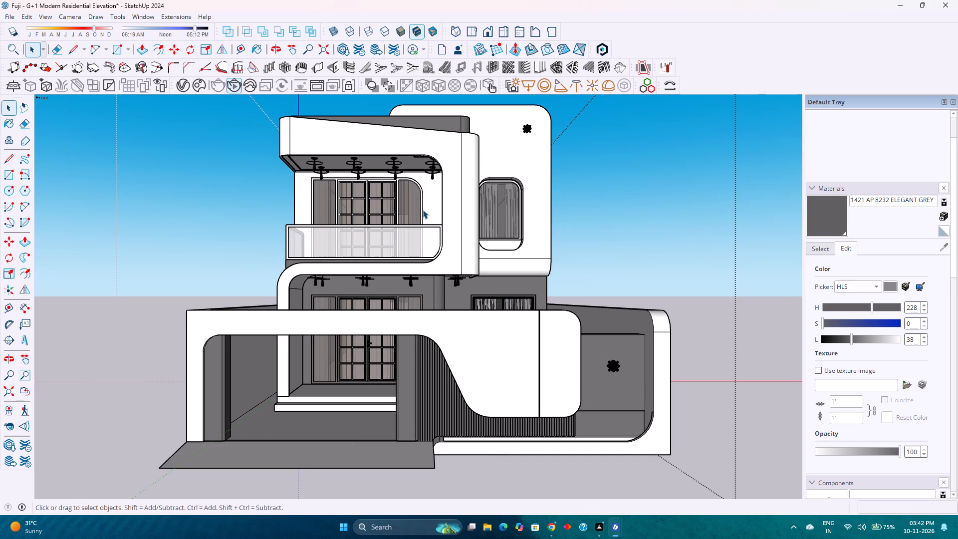
{"action": "scroll", "coordinate": [423, 210], "scroll_direction": "up", "scroll_amount": 1}
{"action": "scroll", "coordinate": [423, 210], "scroll_direction": "down", "scroll_amount": 1}
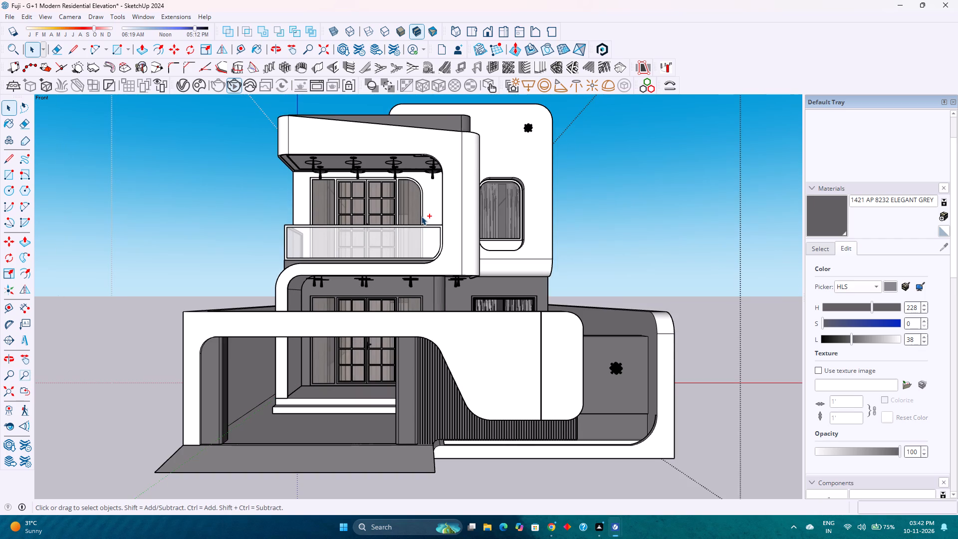
{"action": "key", "text": "ctrl+s"}
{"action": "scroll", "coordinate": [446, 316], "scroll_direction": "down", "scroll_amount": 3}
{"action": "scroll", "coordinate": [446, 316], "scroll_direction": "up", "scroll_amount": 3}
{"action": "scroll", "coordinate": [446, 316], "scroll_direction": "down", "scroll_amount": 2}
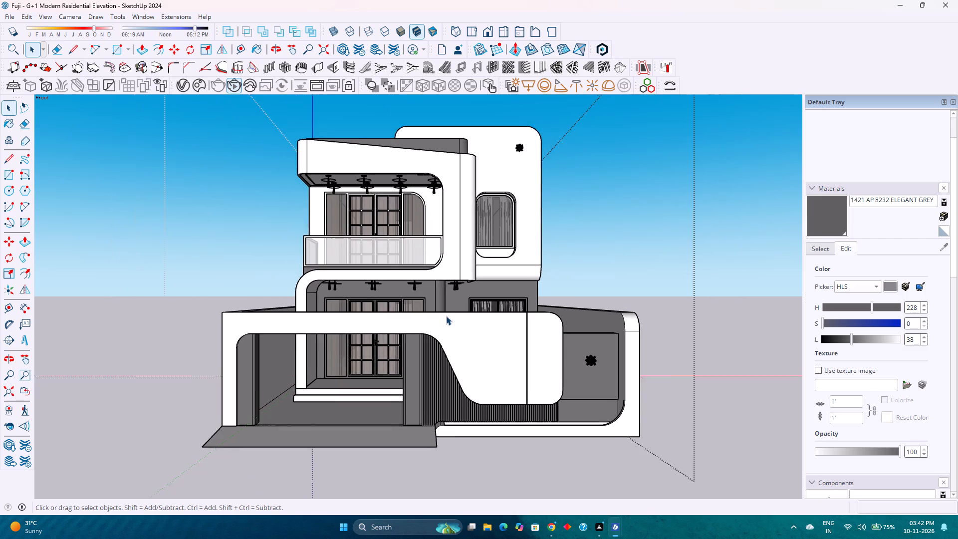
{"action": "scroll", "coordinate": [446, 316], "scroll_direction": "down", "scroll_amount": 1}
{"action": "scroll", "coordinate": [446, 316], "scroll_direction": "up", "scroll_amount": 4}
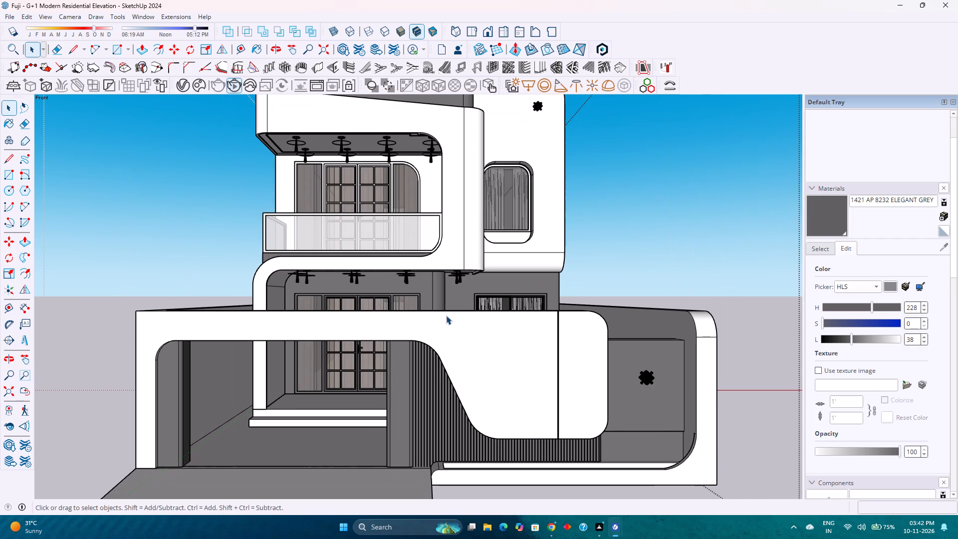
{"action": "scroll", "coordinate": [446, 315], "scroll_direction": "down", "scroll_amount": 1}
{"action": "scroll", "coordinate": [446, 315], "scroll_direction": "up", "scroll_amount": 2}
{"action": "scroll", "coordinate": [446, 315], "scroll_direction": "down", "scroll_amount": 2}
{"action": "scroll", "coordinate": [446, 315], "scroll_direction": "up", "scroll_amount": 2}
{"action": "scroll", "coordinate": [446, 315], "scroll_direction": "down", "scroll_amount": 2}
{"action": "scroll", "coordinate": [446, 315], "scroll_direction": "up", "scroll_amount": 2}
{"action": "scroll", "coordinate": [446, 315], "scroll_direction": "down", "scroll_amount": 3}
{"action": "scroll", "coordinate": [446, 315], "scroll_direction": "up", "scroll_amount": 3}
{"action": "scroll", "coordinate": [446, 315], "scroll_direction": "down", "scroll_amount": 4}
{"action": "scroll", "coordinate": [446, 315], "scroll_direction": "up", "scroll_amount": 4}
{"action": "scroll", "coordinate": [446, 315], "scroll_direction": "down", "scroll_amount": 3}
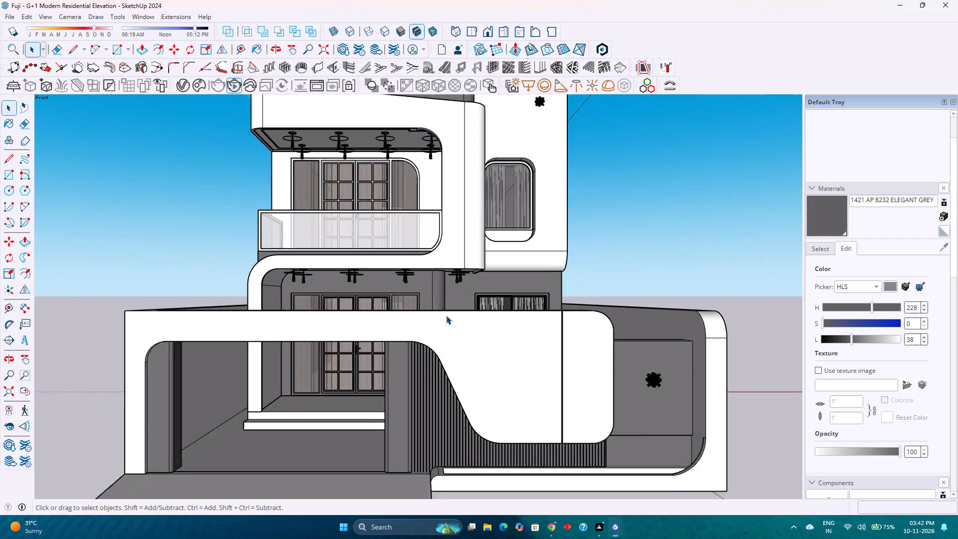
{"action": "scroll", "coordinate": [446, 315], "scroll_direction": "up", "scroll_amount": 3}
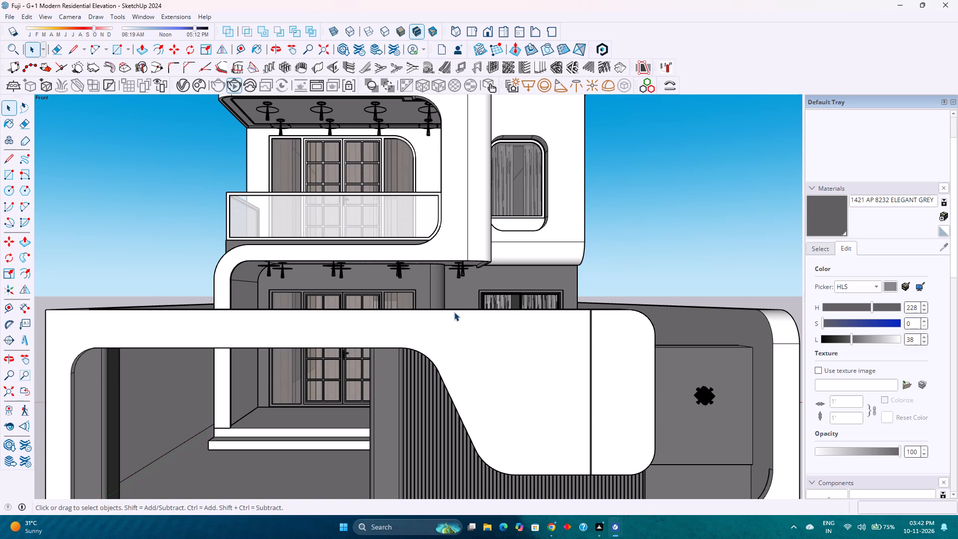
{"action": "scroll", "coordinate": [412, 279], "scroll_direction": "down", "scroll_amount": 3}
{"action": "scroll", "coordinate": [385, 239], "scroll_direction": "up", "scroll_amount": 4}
Open the upper-floor group and paint the balcony railing's frame with Metal Seamed from the Metal material library.
{"action": "middle_click_drag", "start_coordinate": [373, 233], "coordinate": [400, 286]}
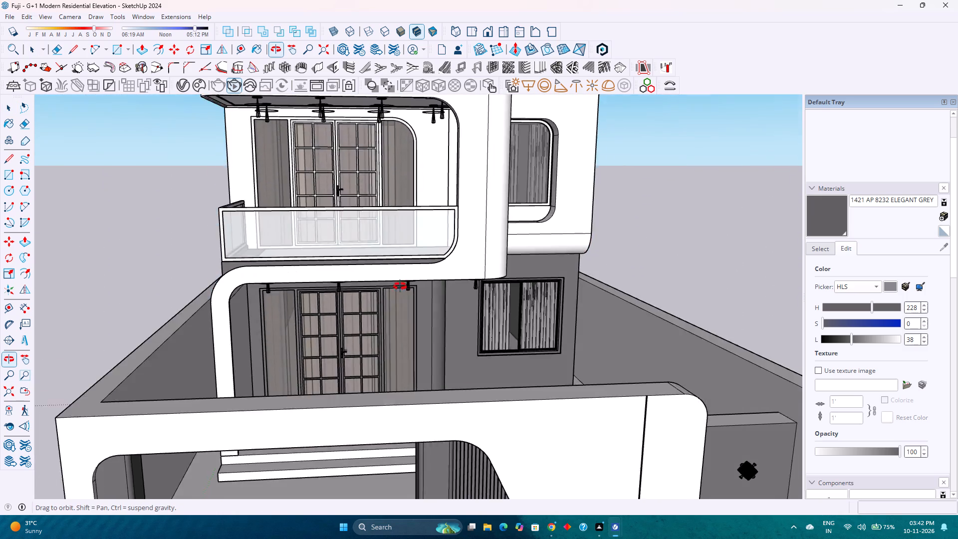
{"action": "middle_click_drag", "start_coordinate": [400, 286], "coordinate": [498, 329]}
{"action": "left_click", "coordinate": [325, 222]}
{"action": "double_click", "coordinate": [325, 222]}
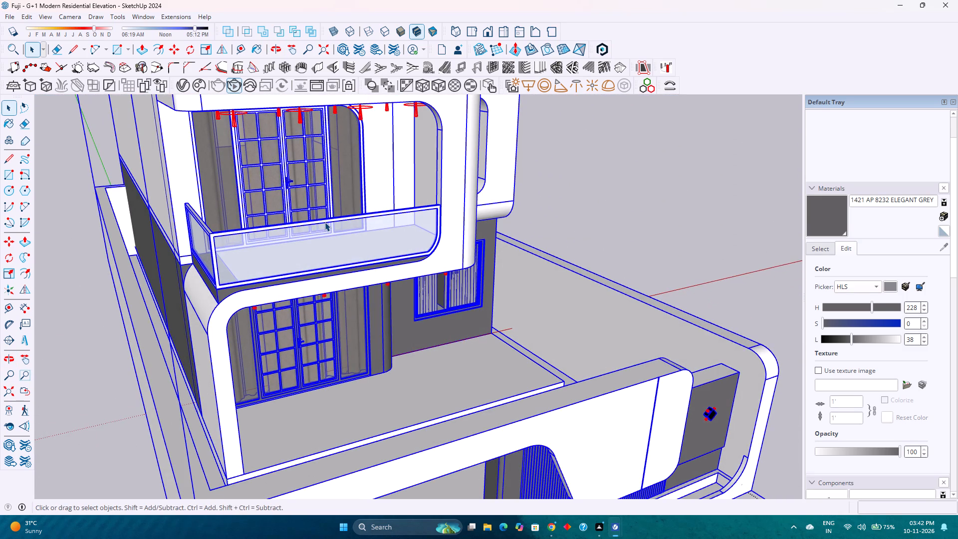
{"action": "left_click", "coordinate": [325, 222]}
{"action": "left_click", "coordinate": [325, 222]}
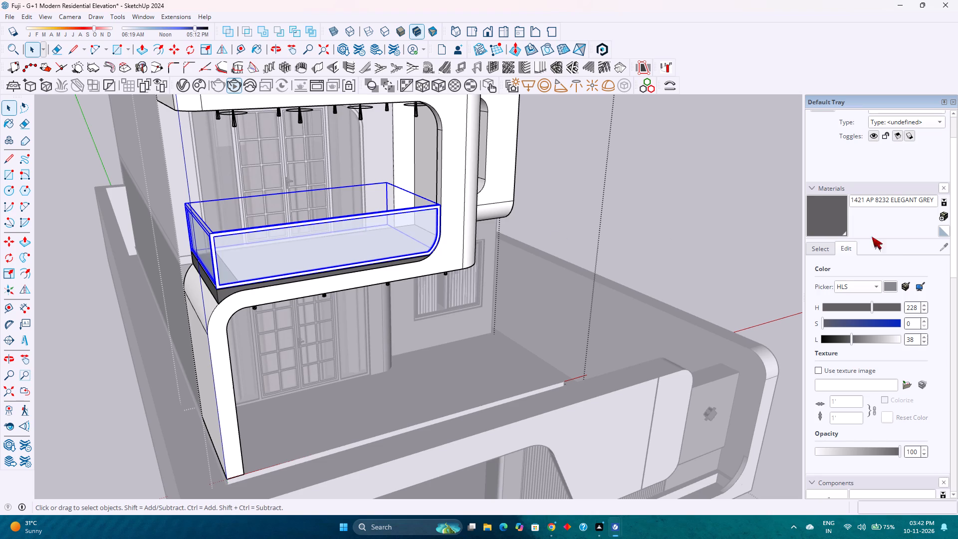
{"action": "left_click", "coordinate": [810, 250]}
{"action": "left_click", "coordinate": [845, 264]}
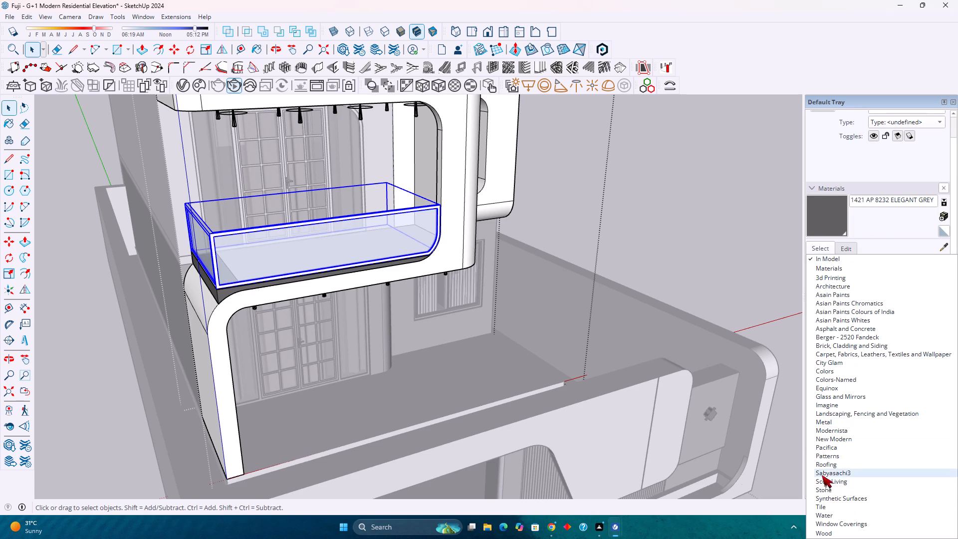
{"action": "left_click", "coordinate": [839, 424]}
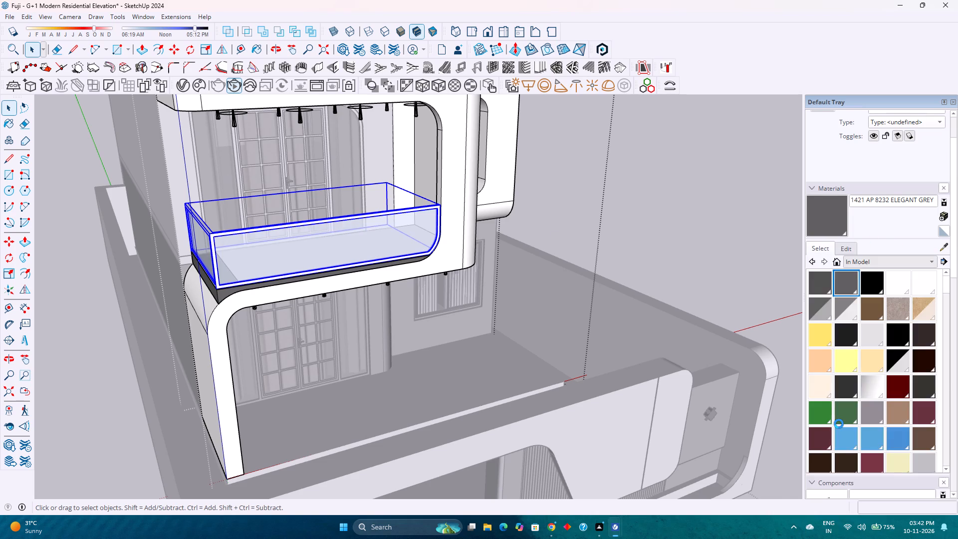
{"action": "left_click", "coordinate": [843, 307]}
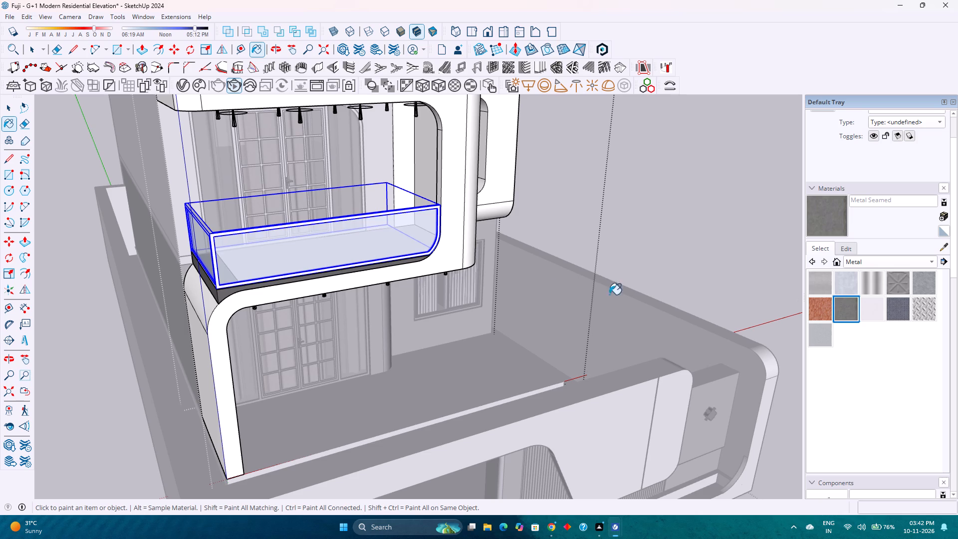
{"action": "left_click", "coordinate": [304, 223]}
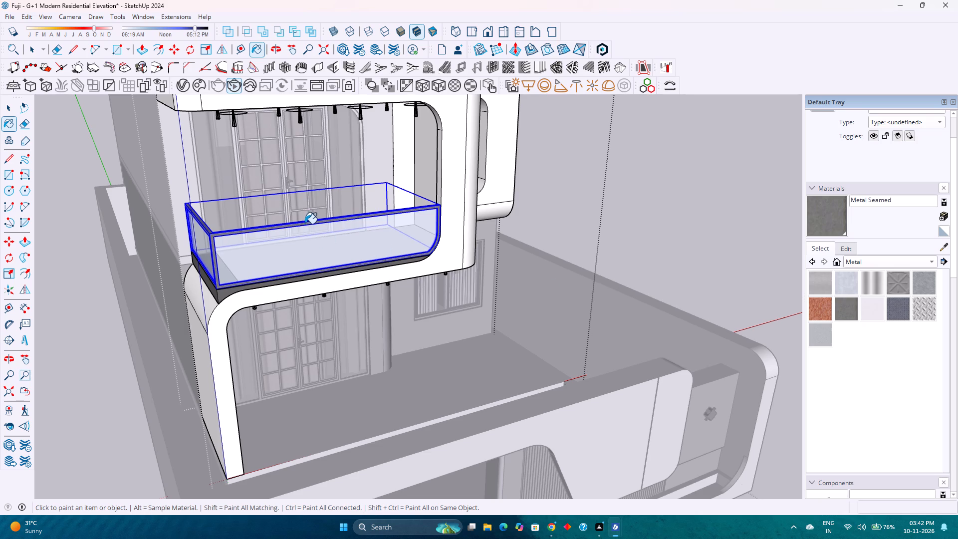
Darken the Metal Seamed material to lightness 14 and apply it to the balcony railing's frame again.
{"action": "left_click", "coordinate": [843, 248]}
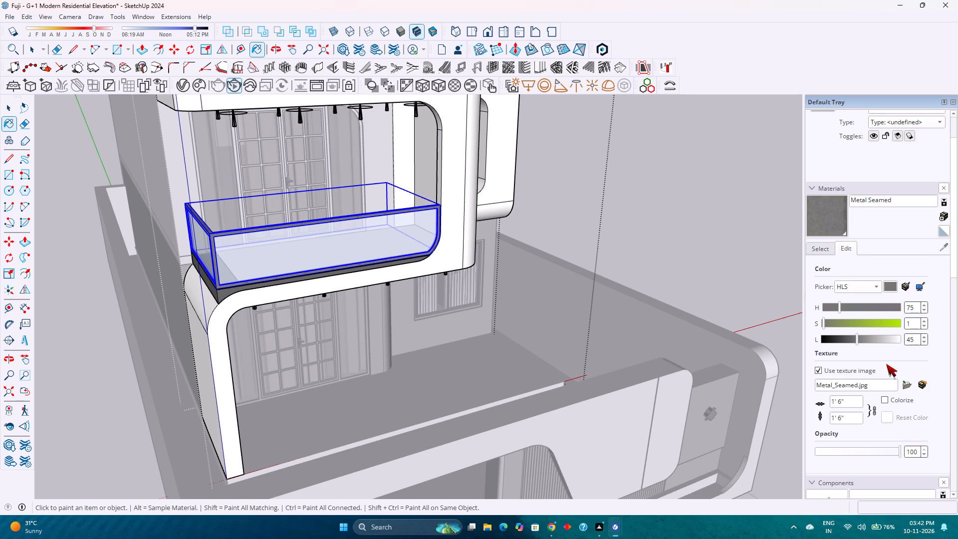
{"action": "left_click_drag", "start_coordinate": [859, 340], "coordinate": [836, 338]}
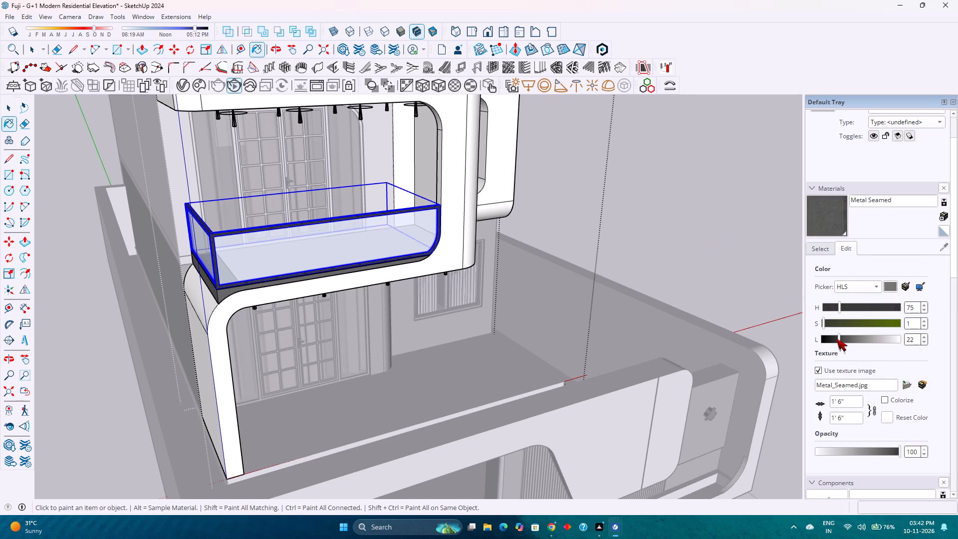
{"action": "left_click_drag", "start_coordinate": [836, 338], "coordinate": [833, 340]}
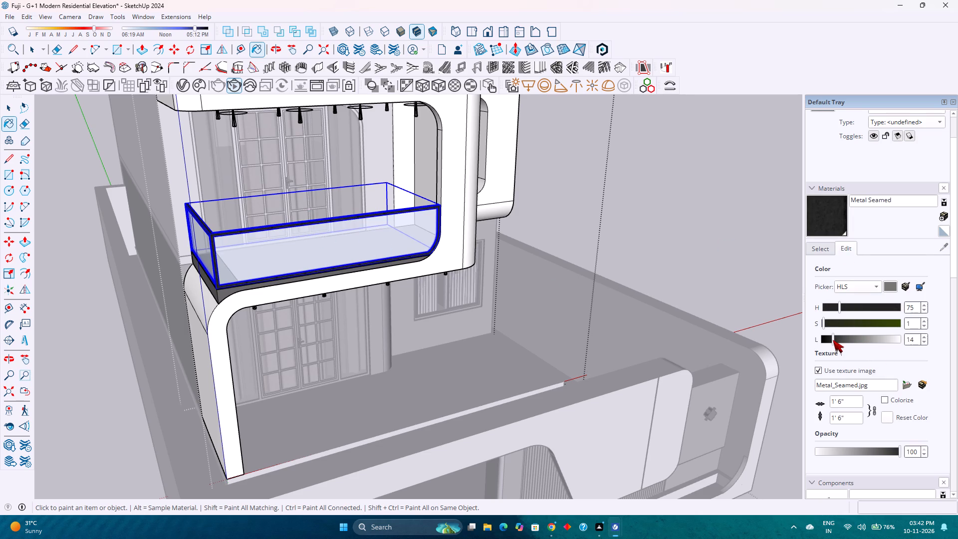
{"action": "key", "text": "space"}
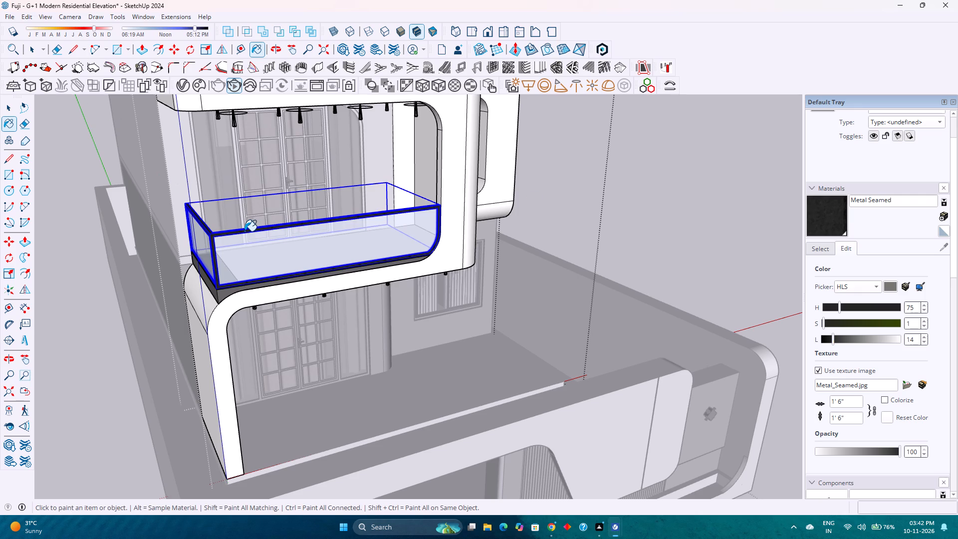
{"action": "left_click", "coordinate": [244, 231]}
{"action": "key", "text": "space"}
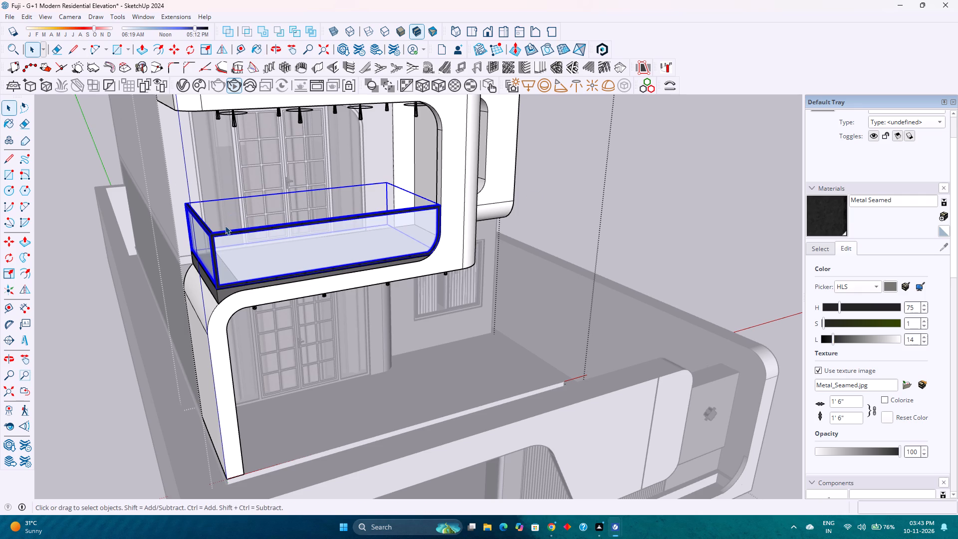
{"action": "scroll", "coordinate": [206, 238], "scroll_direction": "down", "scroll_amount": 9}
{"action": "left_click", "coordinate": [578, 248]}
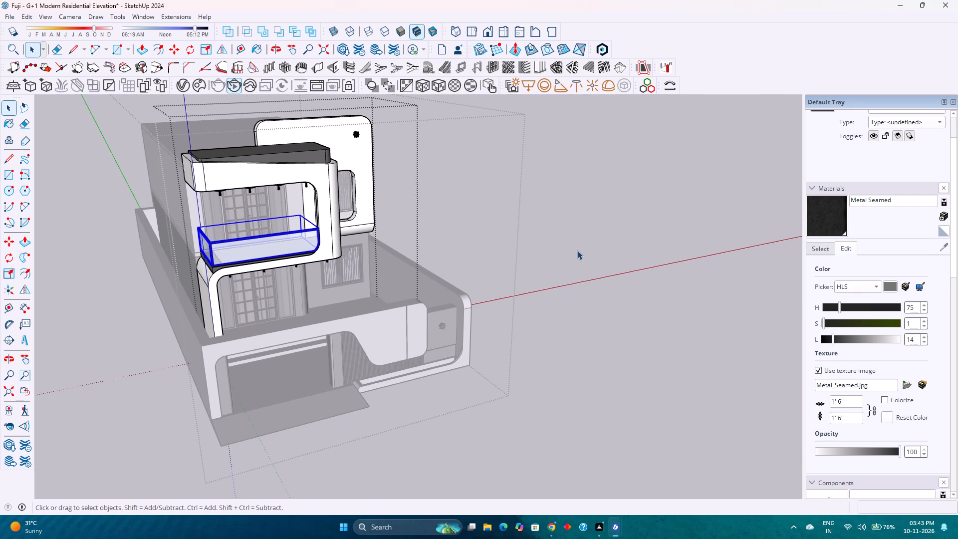
Examine the darkened balcony railing against the rest of the front facade from an angled street-level view.
{"action": "middle_click_drag", "start_coordinate": [545, 299], "coordinate": [412, 237]}
{"action": "scroll", "coordinate": [315, 235], "scroll_direction": "up", "scroll_amount": 3}
{"action": "scroll", "coordinate": [315, 235], "scroll_direction": "down", "scroll_amount": 2}
{"action": "scroll", "coordinate": [315, 235], "scroll_direction": "up", "scroll_amount": 2}
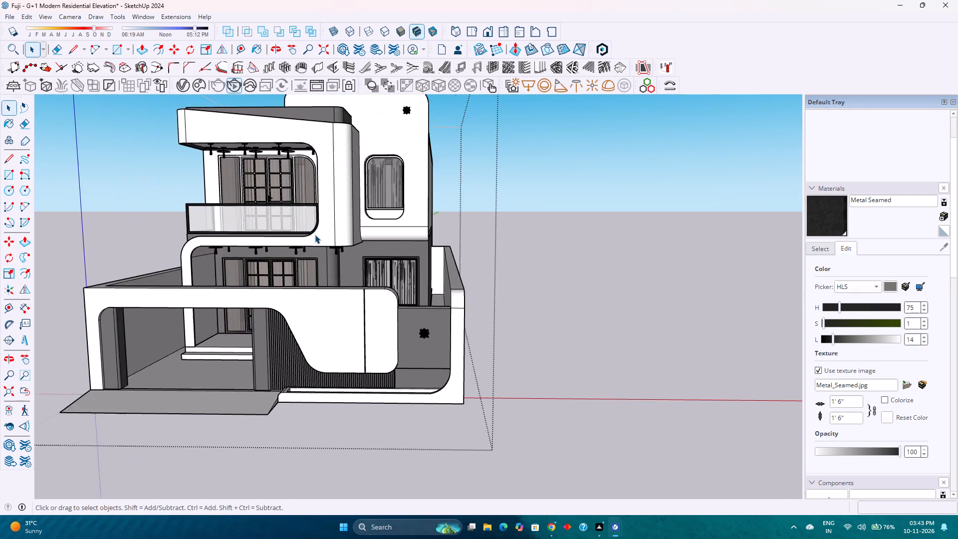
{"action": "scroll", "coordinate": [315, 235], "scroll_direction": "down", "scroll_amount": 2}
{"action": "scroll", "coordinate": [315, 235], "scroll_direction": "up", "scroll_amount": 2}
{"action": "scroll", "coordinate": [315, 235], "scroll_direction": "down", "scroll_amount": 1}
{"action": "scroll", "coordinate": [315, 235], "scroll_direction": "up", "scroll_amount": 1}
{"action": "scroll", "coordinate": [315, 235], "scroll_direction": "down", "scroll_amount": 2}
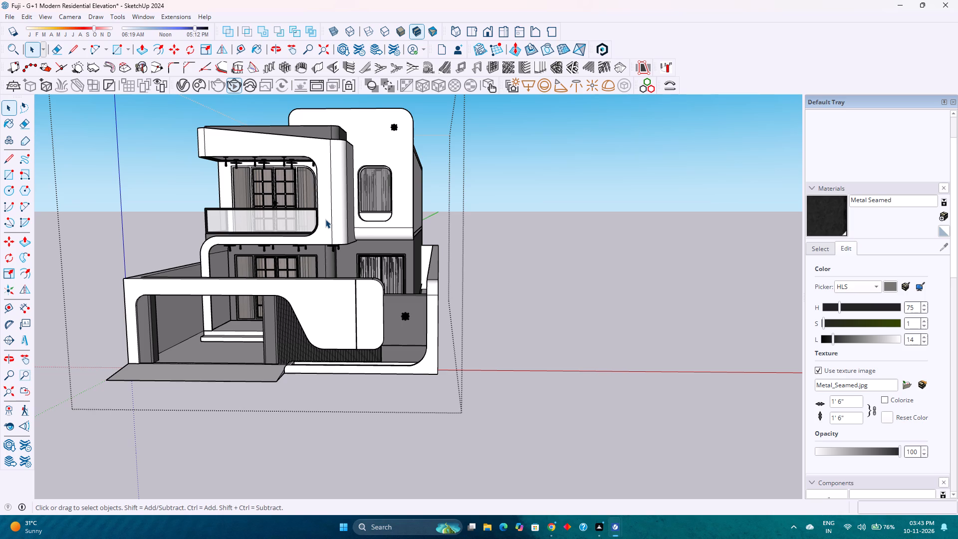
{"action": "scroll", "coordinate": [328, 219], "scroll_direction": "down", "scroll_amount": 3}
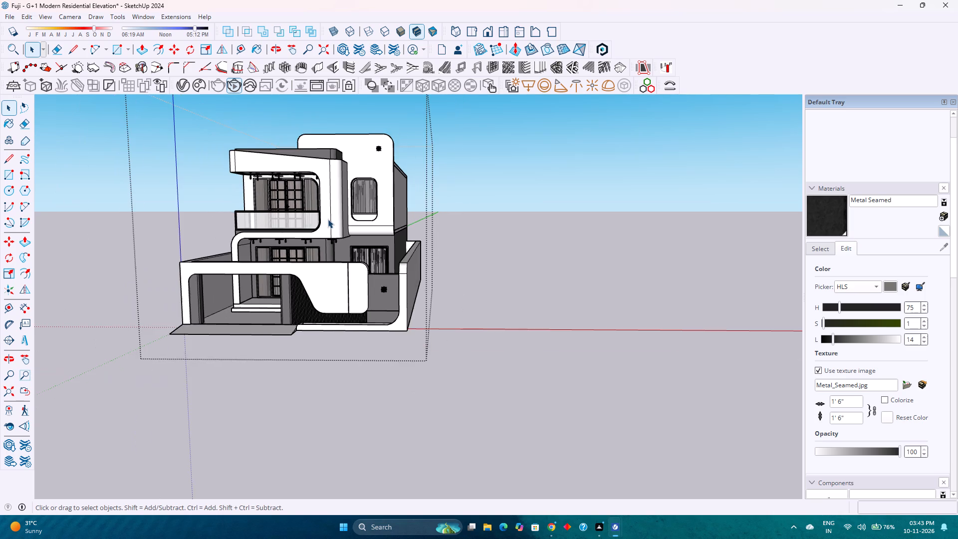
{"action": "scroll", "coordinate": [162, 220], "scroll_direction": "up", "scroll_amount": 5}
{"action": "scroll", "coordinate": [171, 213], "scroll_direction": "down", "scroll_amount": 2}
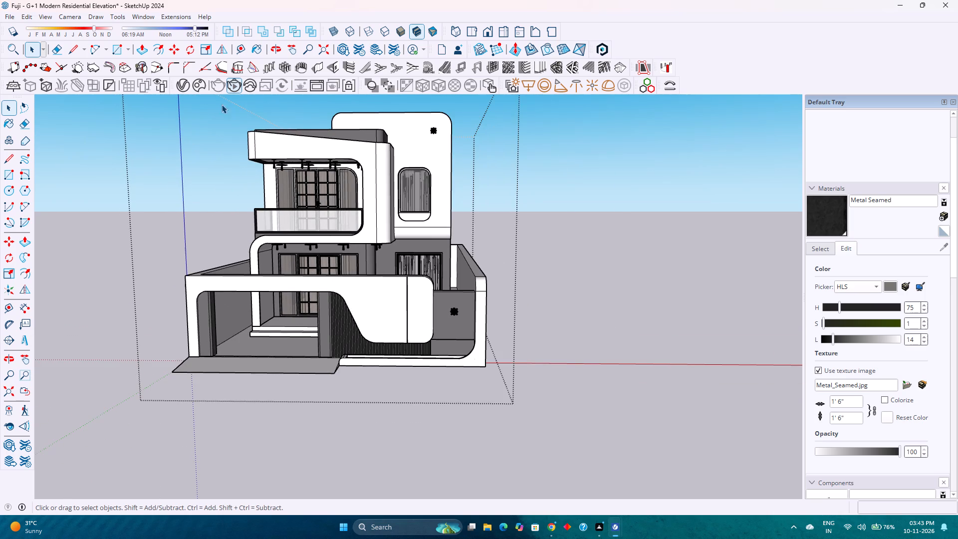
{"action": "scroll", "coordinate": [224, 101], "scroll_direction": "up", "scroll_amount": 2}
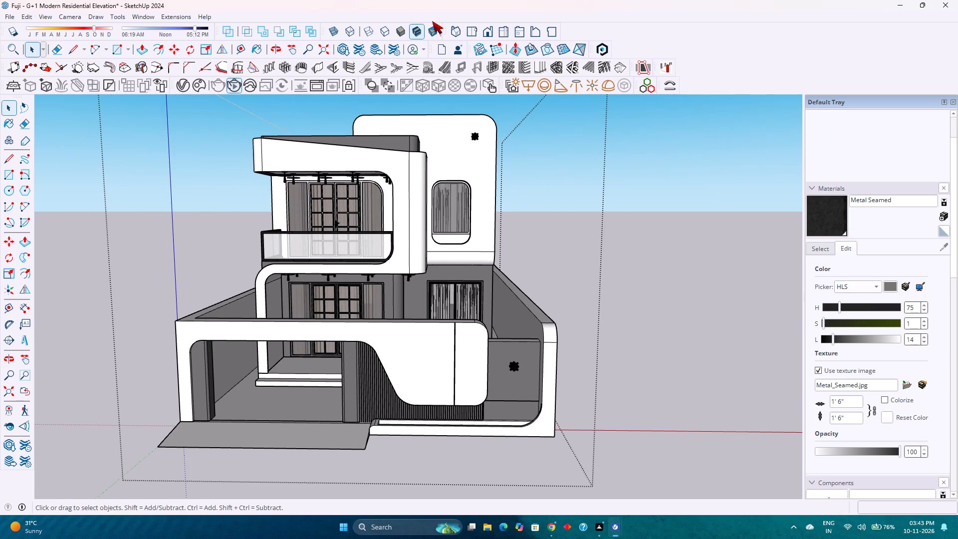
Frame the whole elevation closely in the standard front view.
{"action": "left_click", "coordinate": [484, 30]}
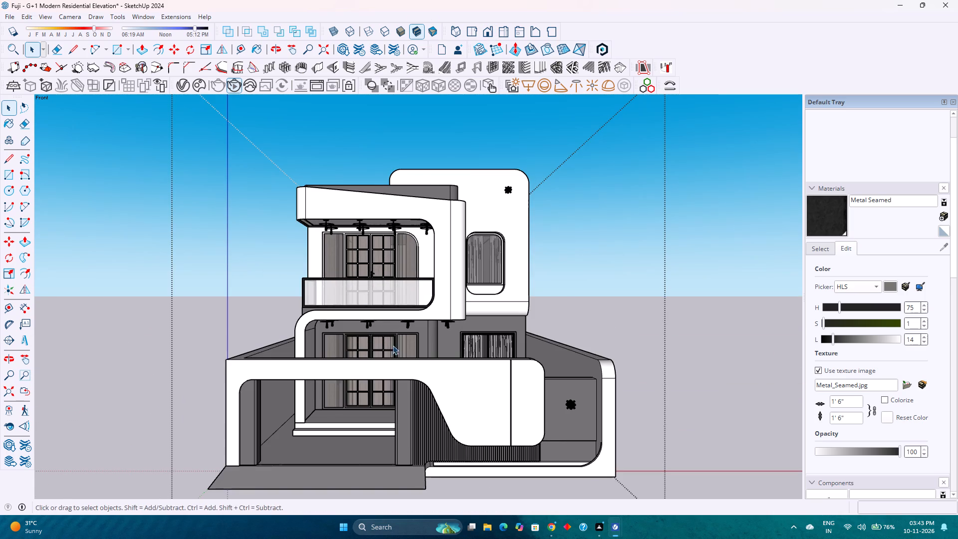
{"action": "scroll", "coordinate": [437, 491], "scroll_direction": "up", "scroll_amount": 2}
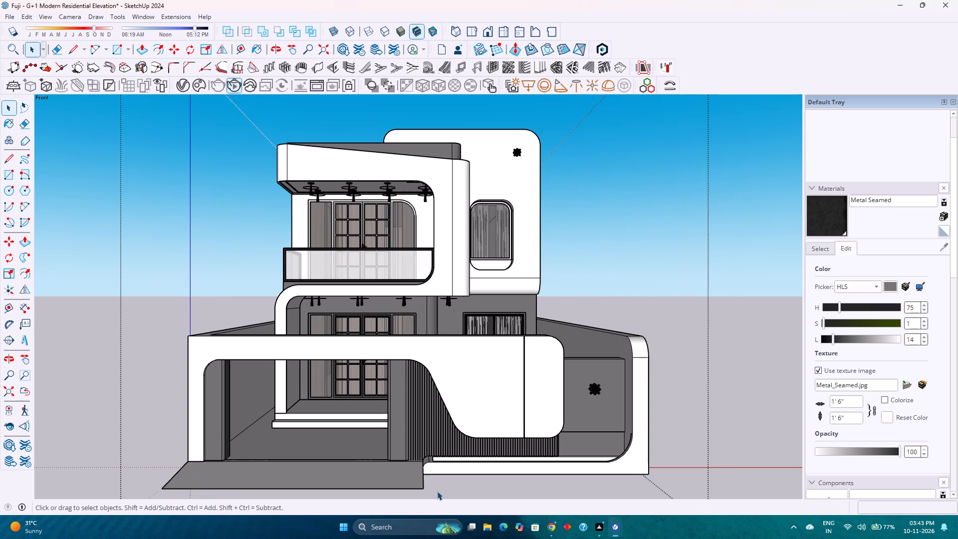
{"action": "scroll", "coordinate": [437, 491], "scroll_direction": "up", "scroll_amount": 1}
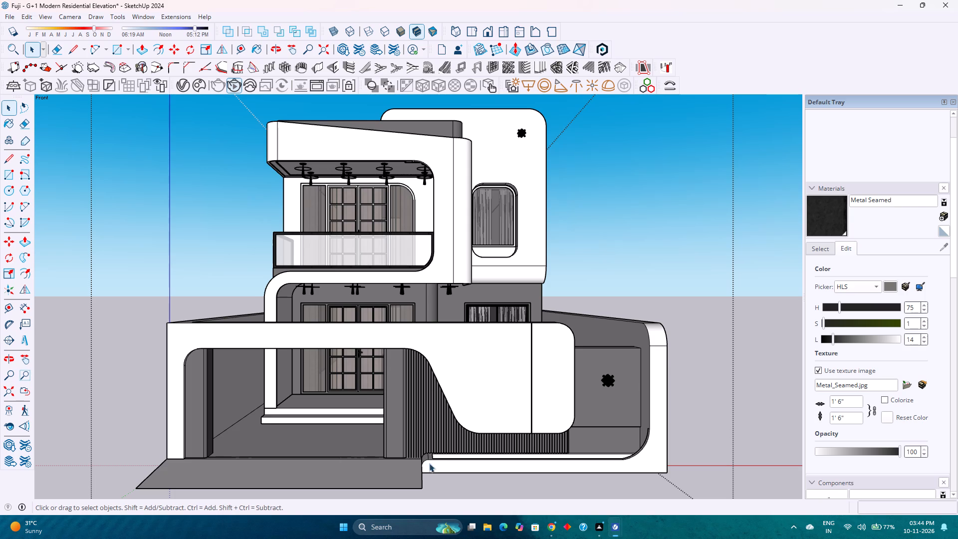
{"action": "scroll", "coordinate": [429, 459], "scroll_direction": "down", "scroll_amount": 1}
{"action": "scroll", "coordinate": [429, 459], "scroll_direction": "up", "scroll_amount": 1}
{"action": "scroll", "coordinate": [429, 459], "scroll_direction": "down", "scroll_amount": 1}
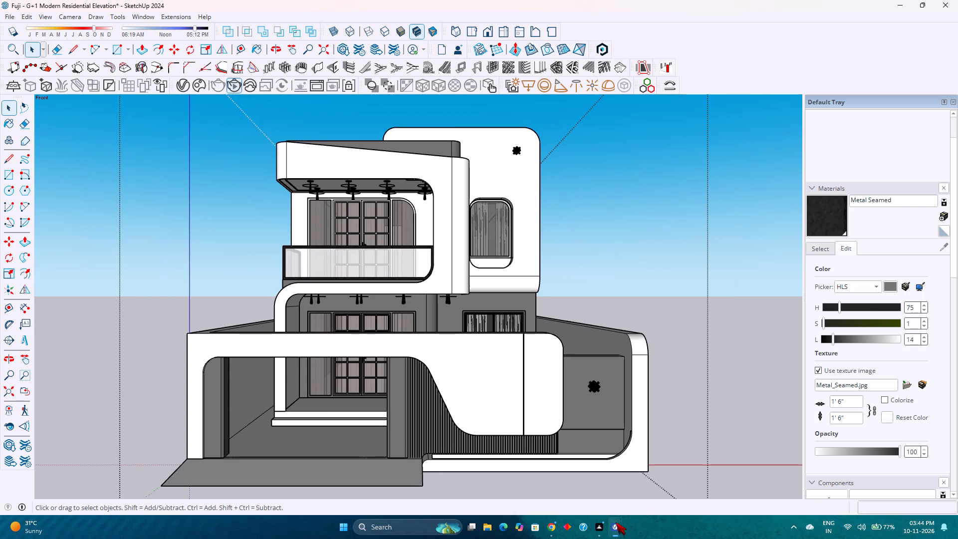